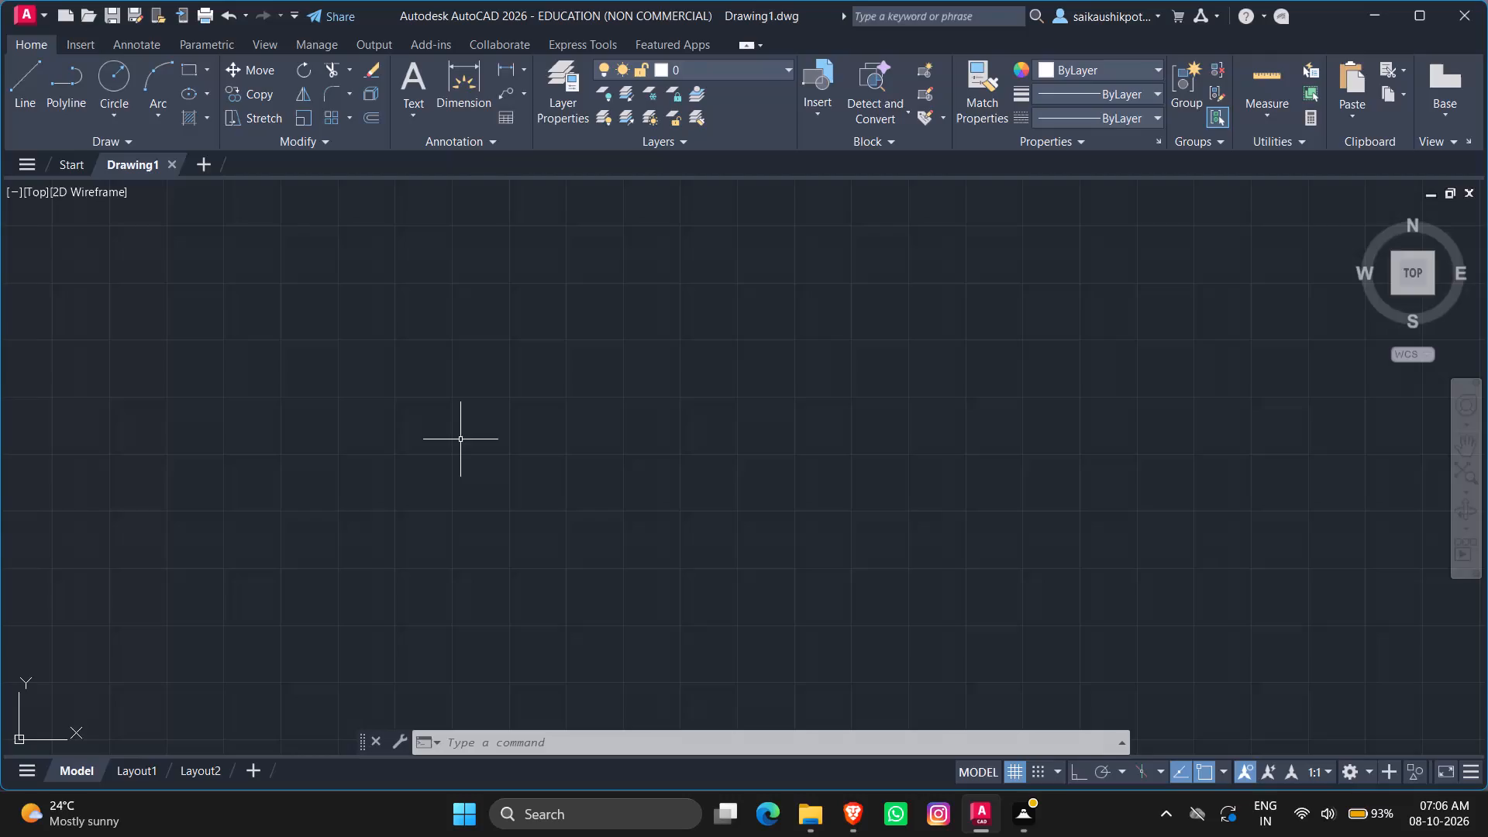
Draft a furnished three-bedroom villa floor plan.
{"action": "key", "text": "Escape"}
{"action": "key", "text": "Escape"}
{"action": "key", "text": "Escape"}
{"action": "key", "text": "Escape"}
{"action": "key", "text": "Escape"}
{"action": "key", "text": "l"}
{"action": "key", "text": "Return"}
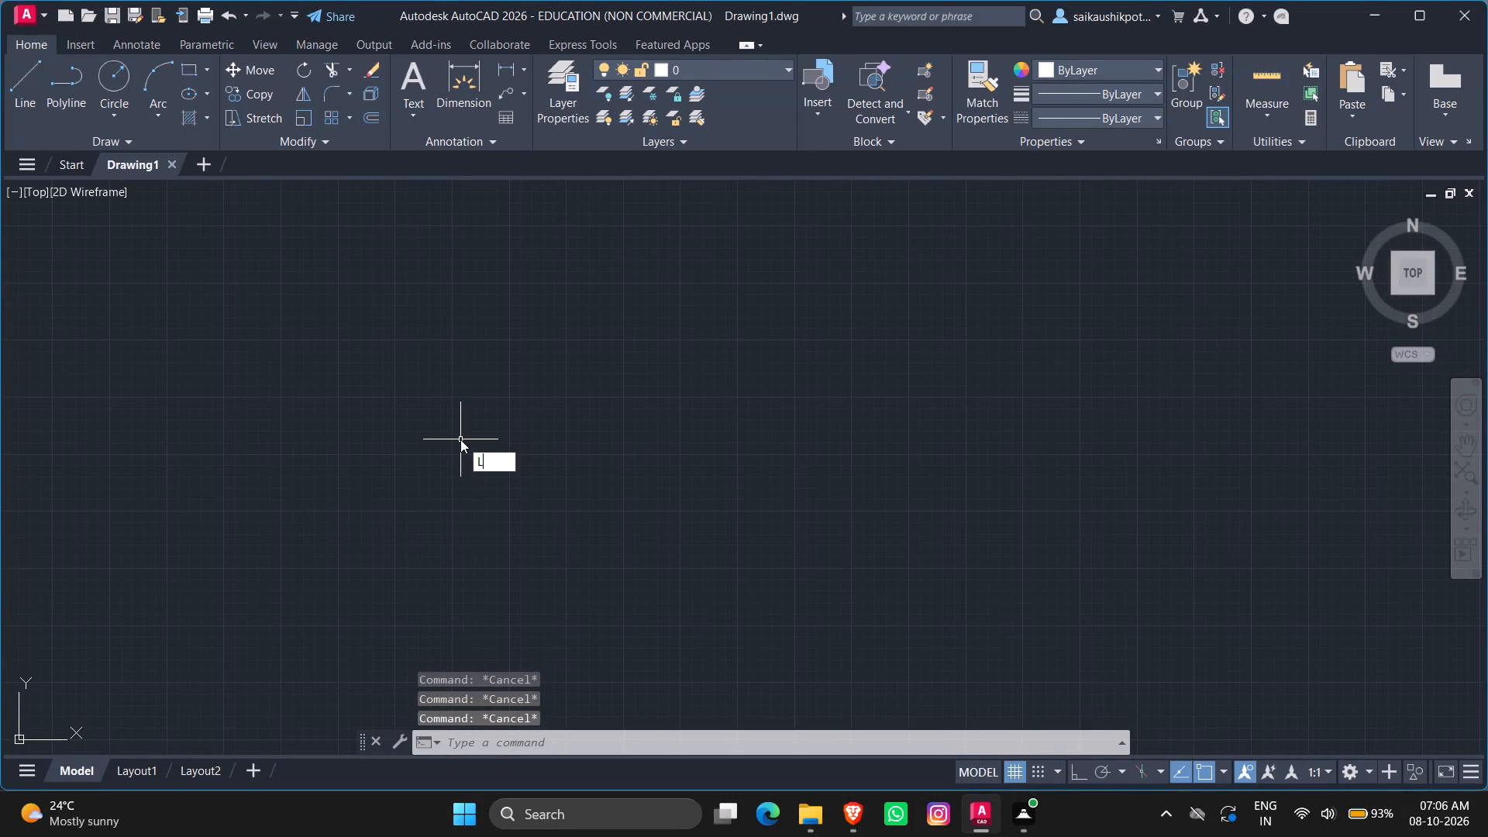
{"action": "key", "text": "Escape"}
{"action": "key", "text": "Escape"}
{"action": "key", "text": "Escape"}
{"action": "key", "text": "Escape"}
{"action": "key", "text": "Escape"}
Configure the drawing units to Engineering length type with an insertion scale of Inches.
{"action": "type", "text": "UN"}
{"action": "key", "text": "Return"}
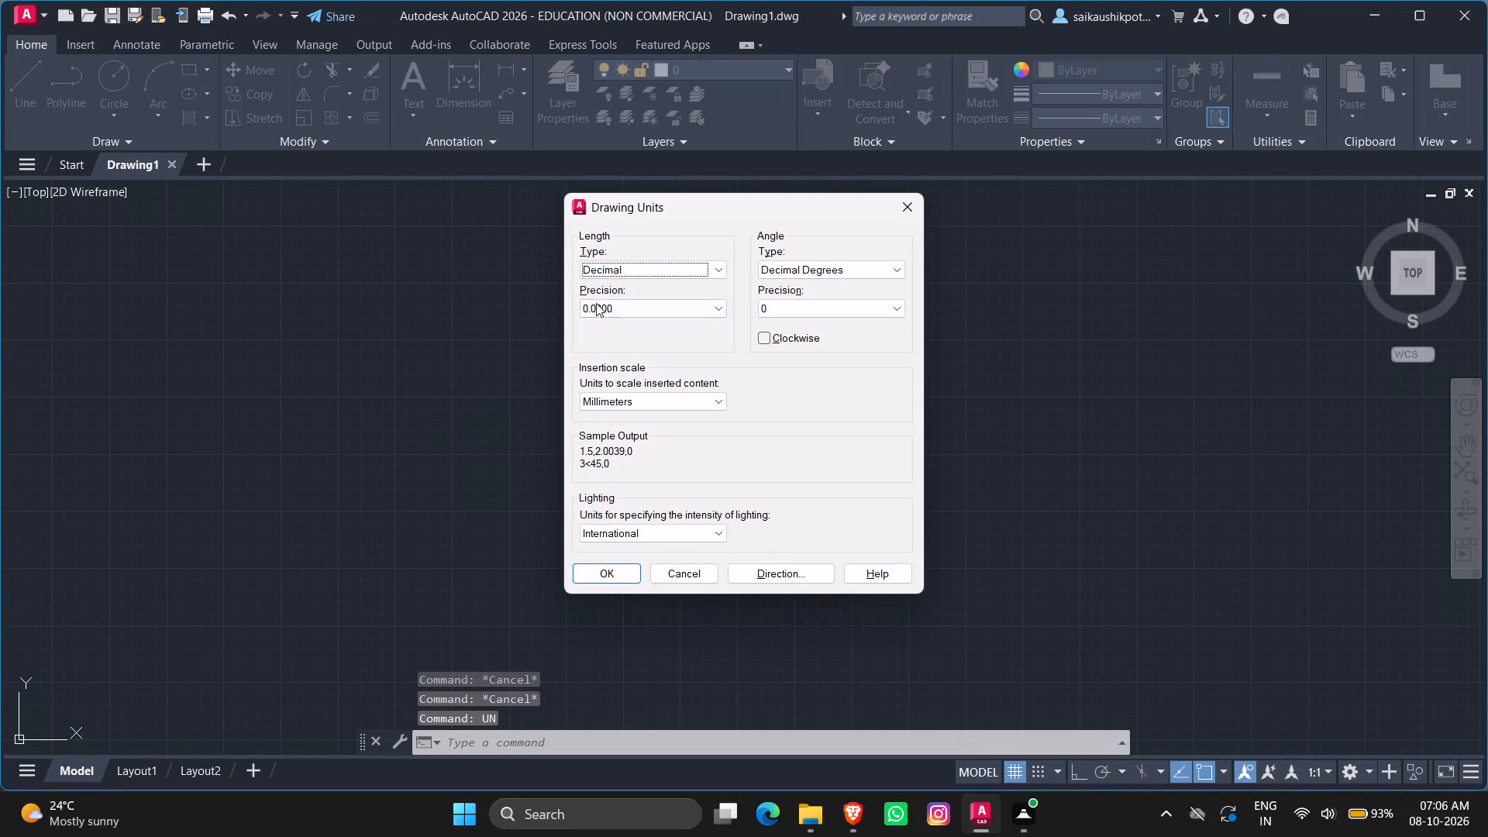
{"action": "left_click", "coordinate": [600, 260]}
{"action": "left_click", "coordinate": [610, 307]}
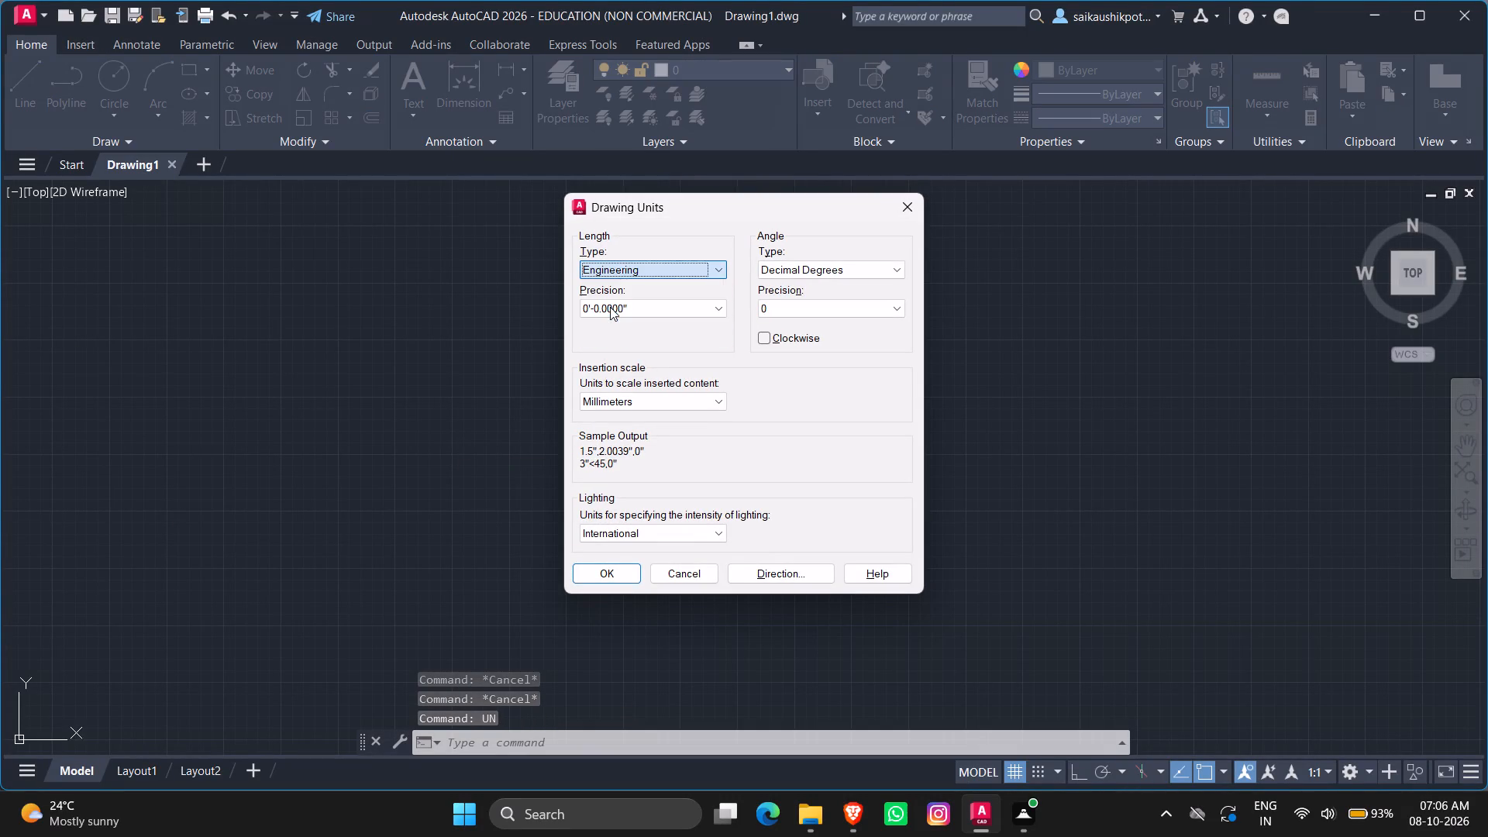
{"action": "left_click", "coordinate": [637, 404]}
{"action": "left_click", "coordinate": [629, 430]}
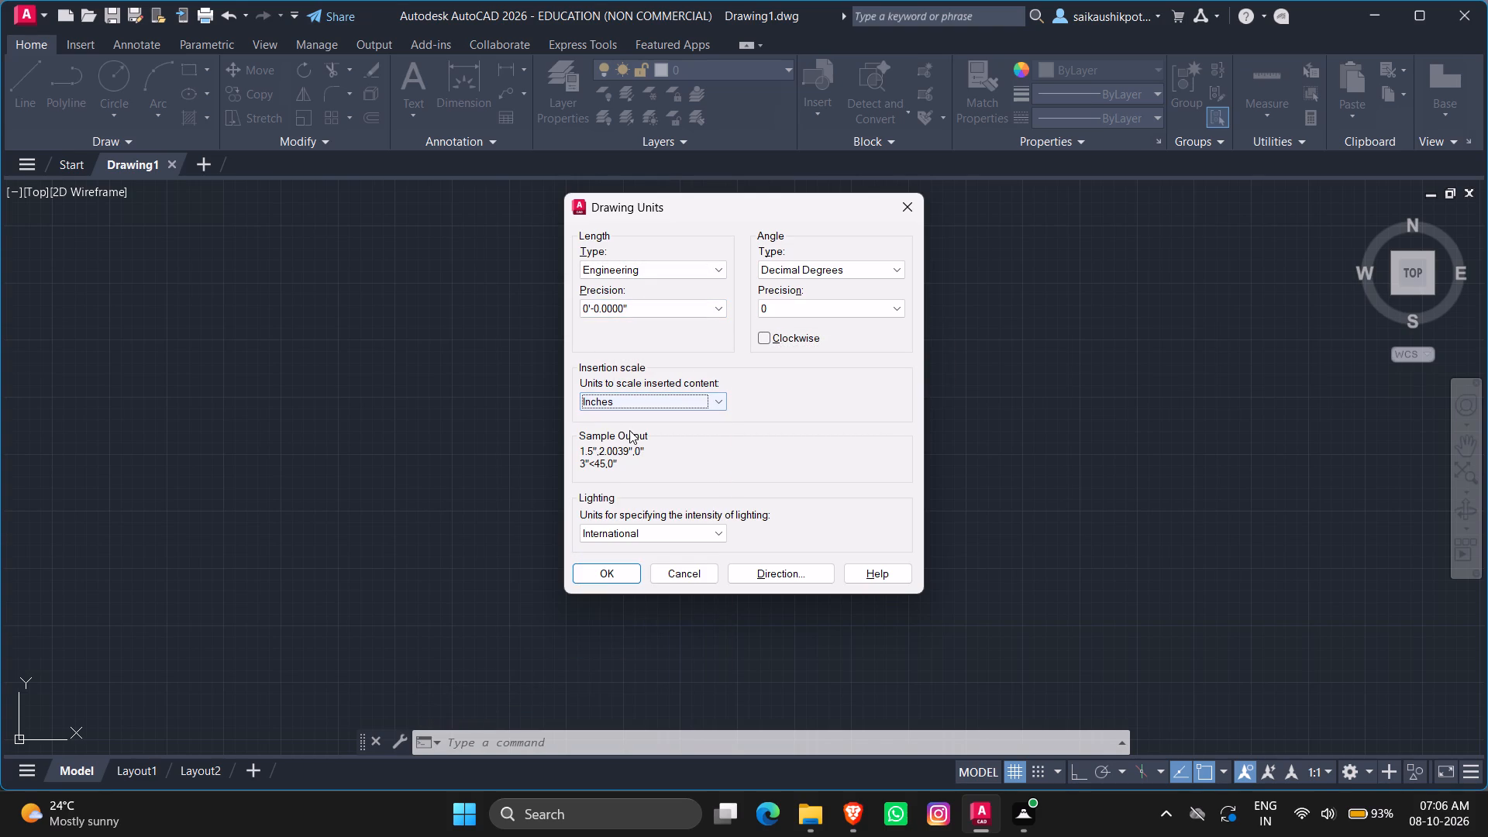
{"action": "left_click", "coordinate": [604, 578]}
{"action": "key", "text": "Escape"}
{"action": "key", "text": "Escape"}
{"action": "key", "text": "Escape"}
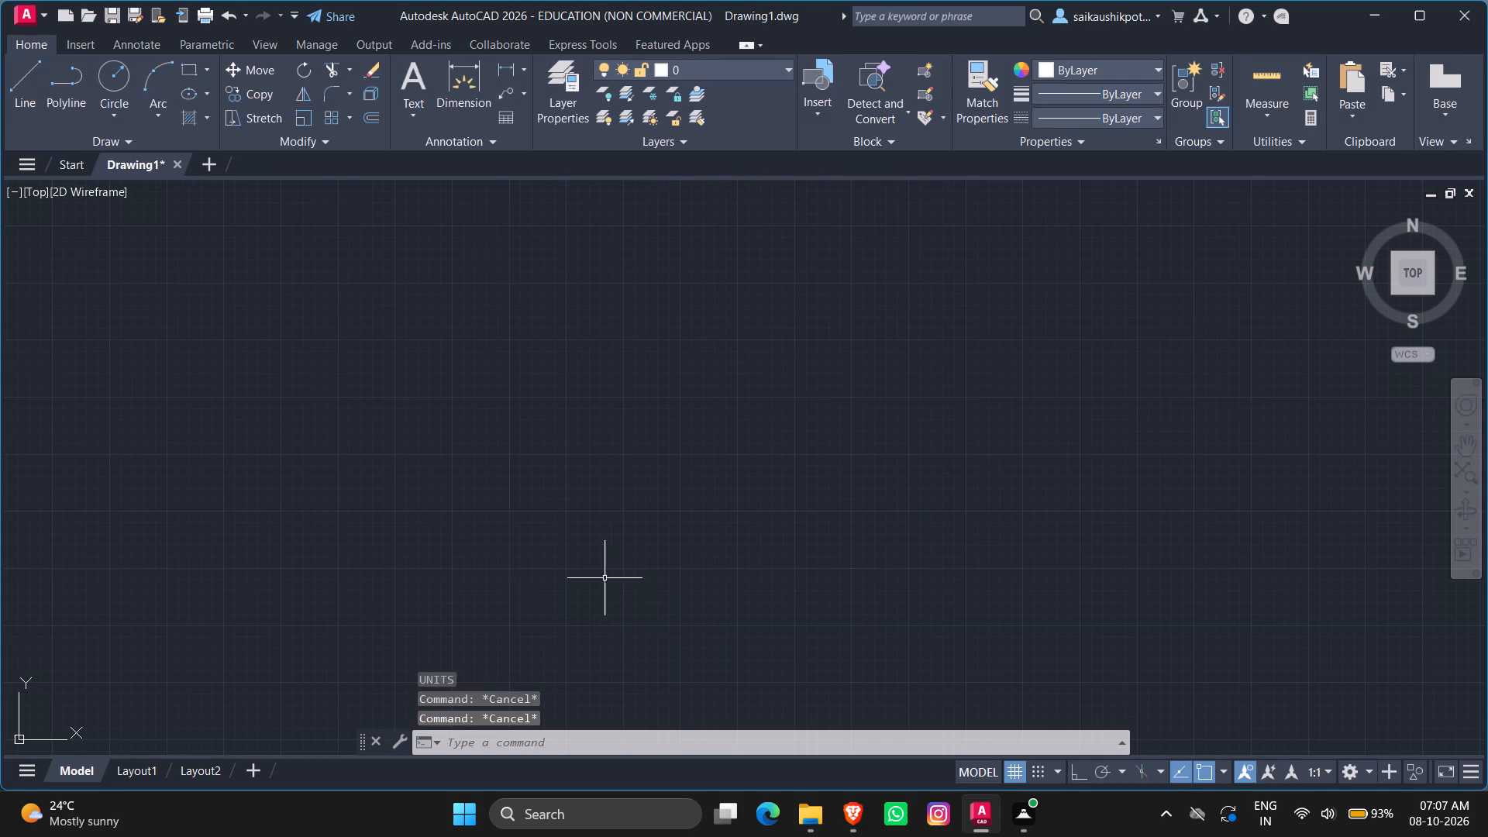
{"action": "key", "text": "Escape"}
Draw a horizontal 45' line with Ortho on as the top side of the outline.
{"action": "key", "text": "l"}
{"action": "key", "text": "Return"}
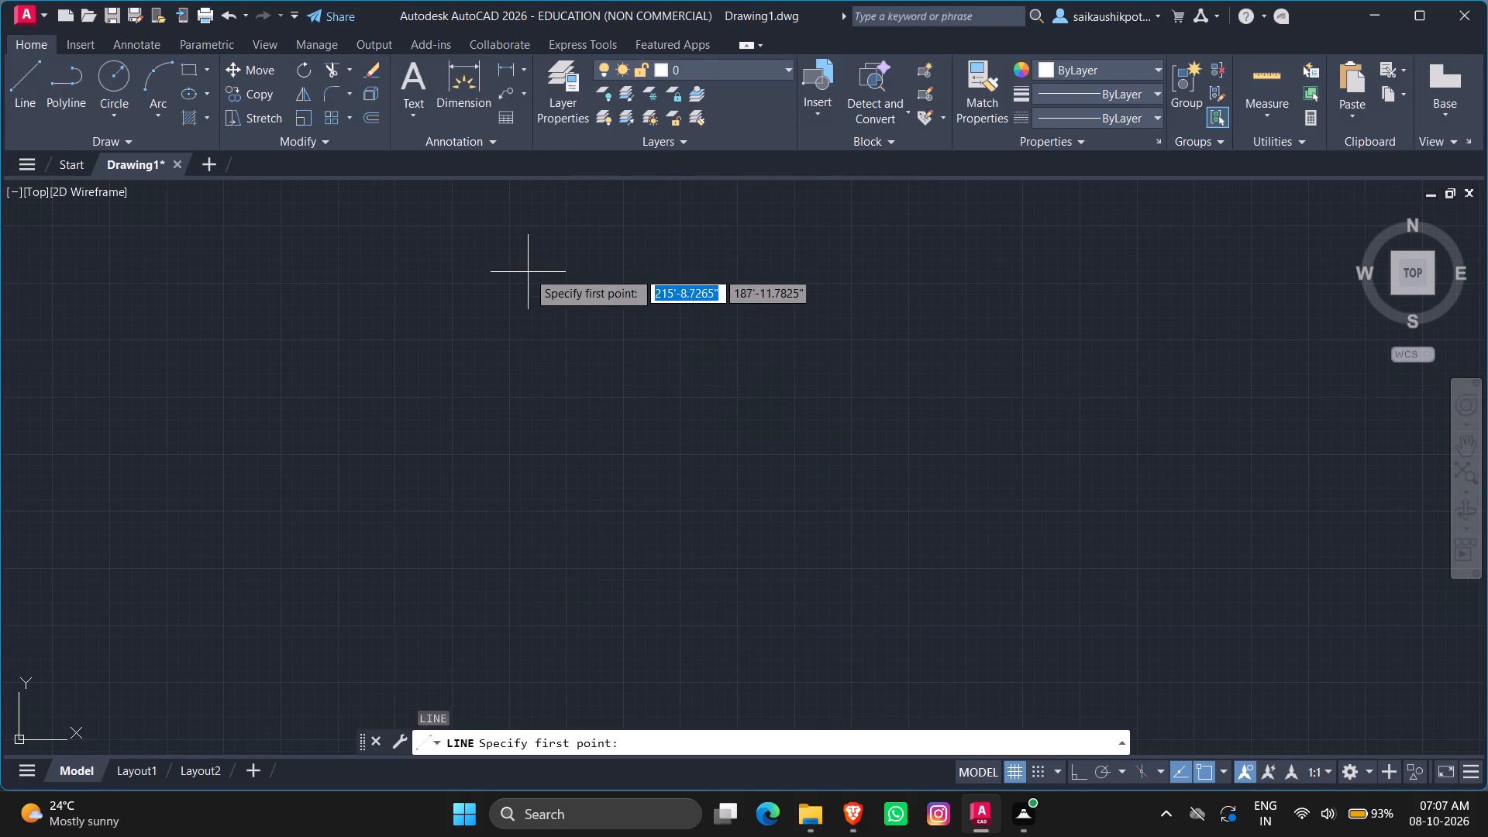
{"action": "left_click", "coordinate": [508, 288]}
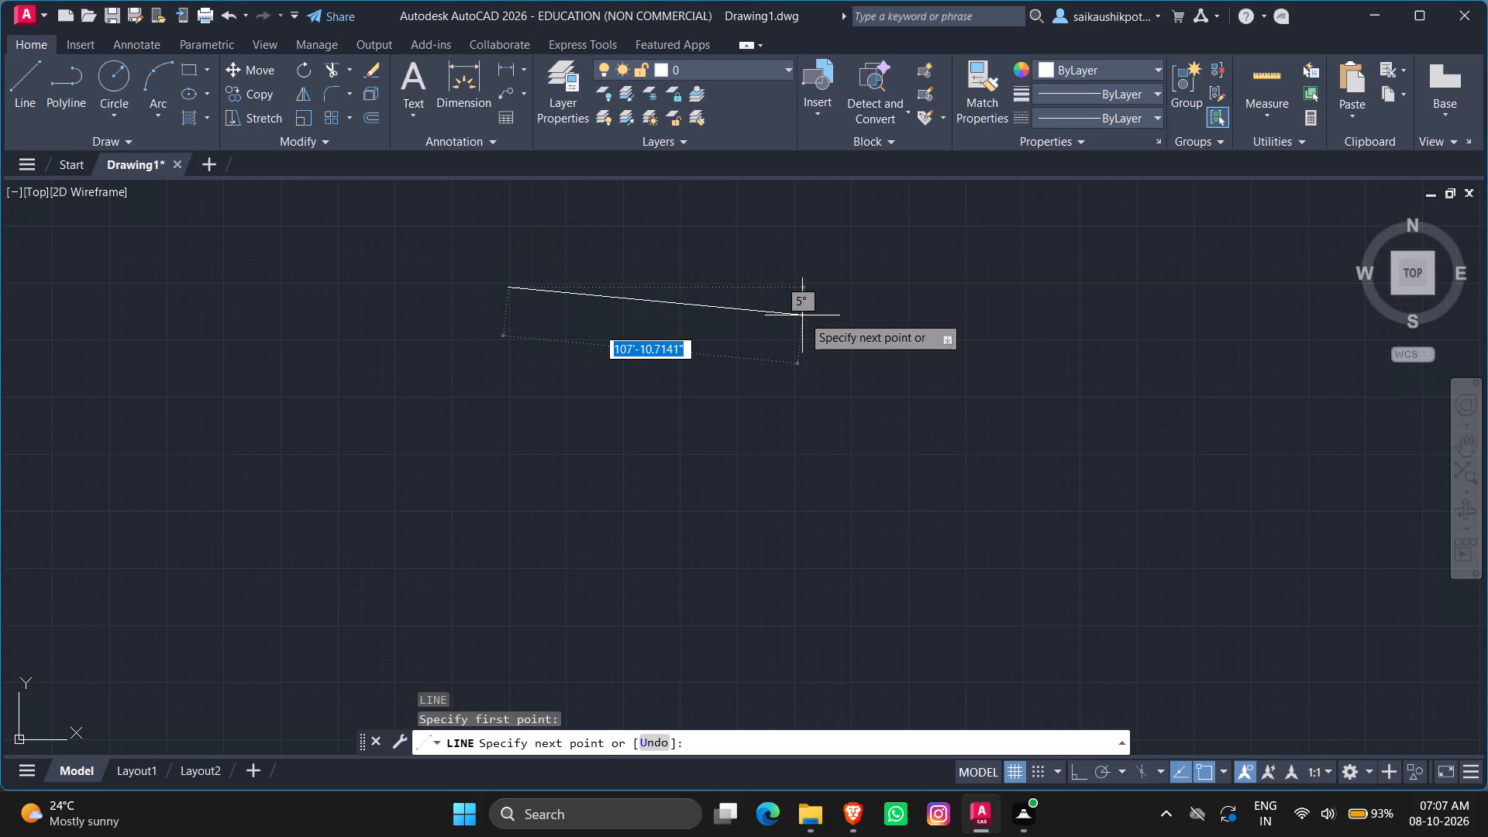
{"action": "key", "text": "F8"}
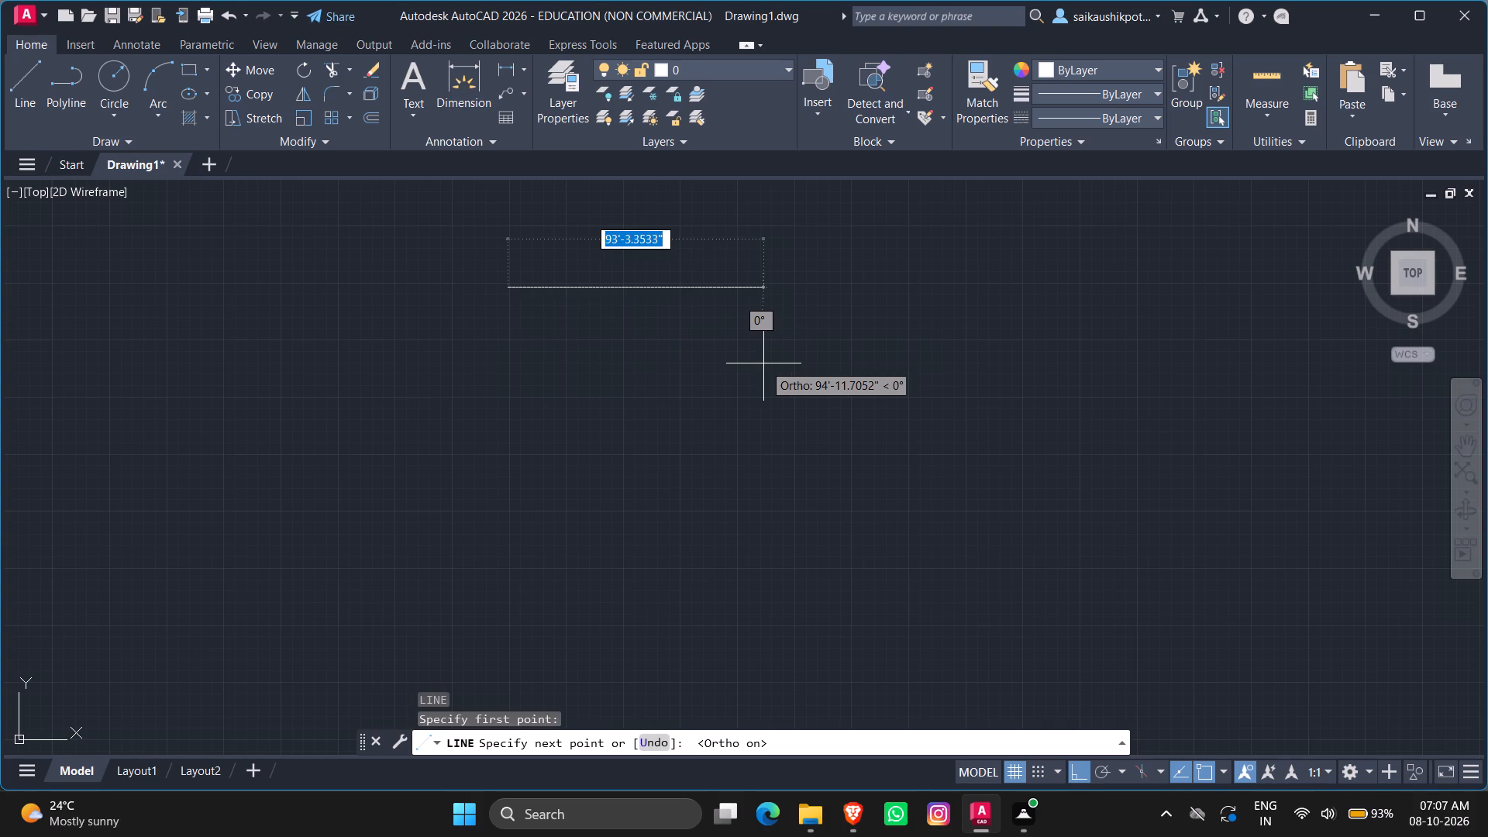
{"action": "type", "text": "45'"}
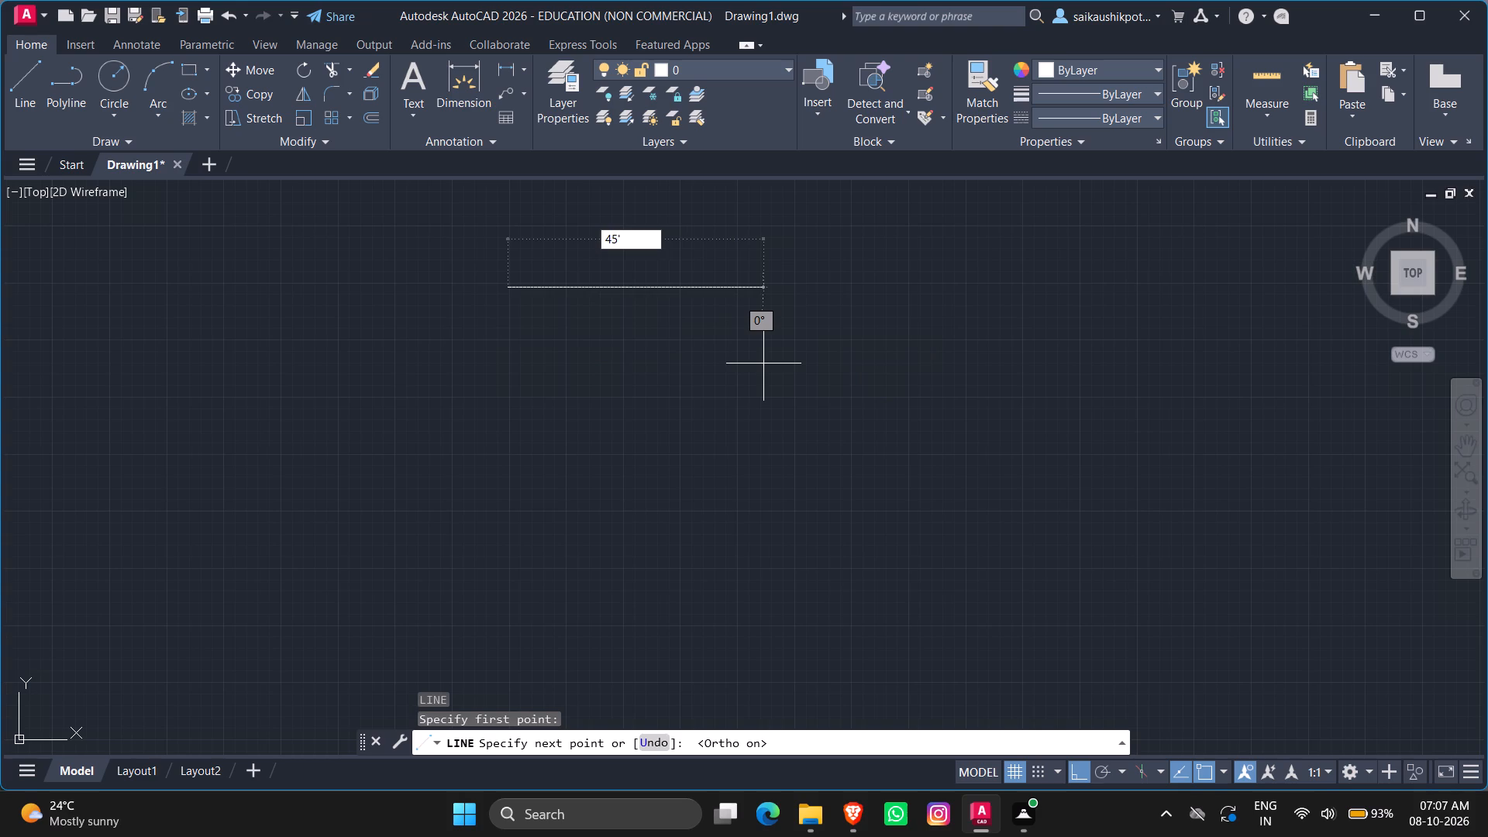
{"action": "key", "text": "Return"}
{"action": "key", "text": "Escape"}
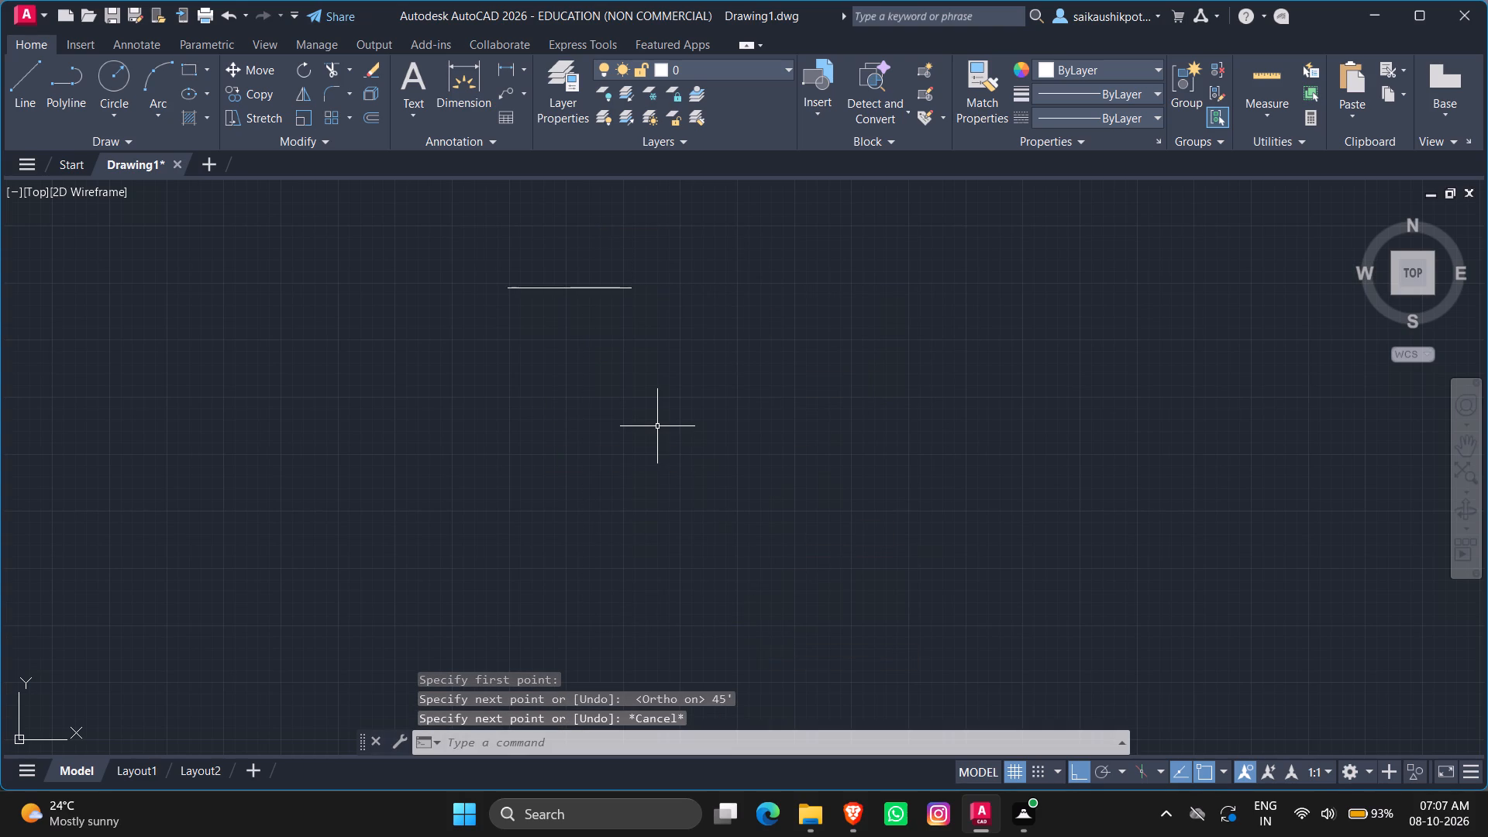
Draw a vertical 65' line downward from the right end of the top line.
{"action": "key", "text": "l"}
{"action": "key", "text": "Return"}
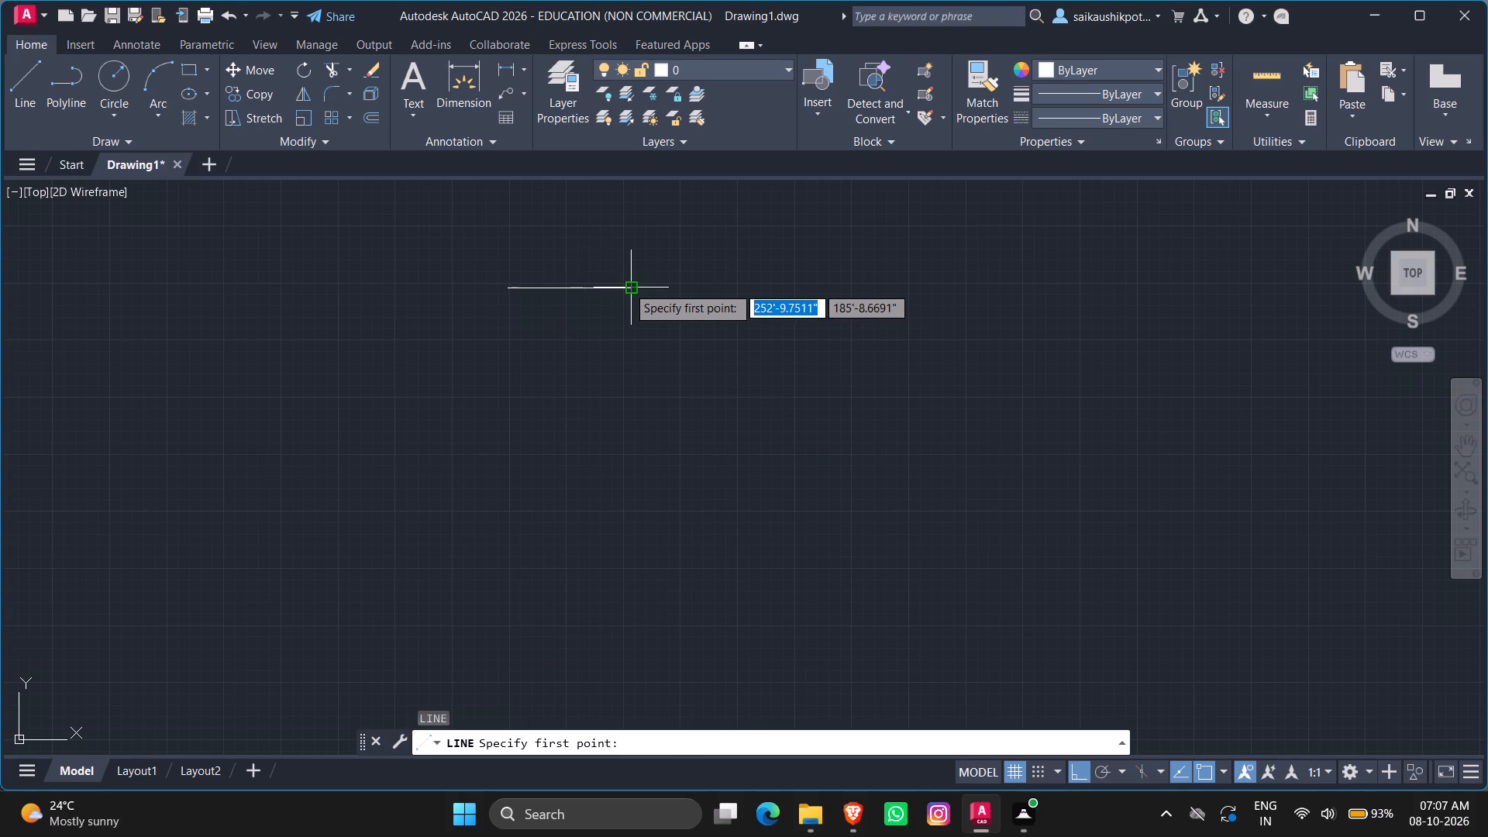
{"action": "left_click", "coordinate": [628, 287]}
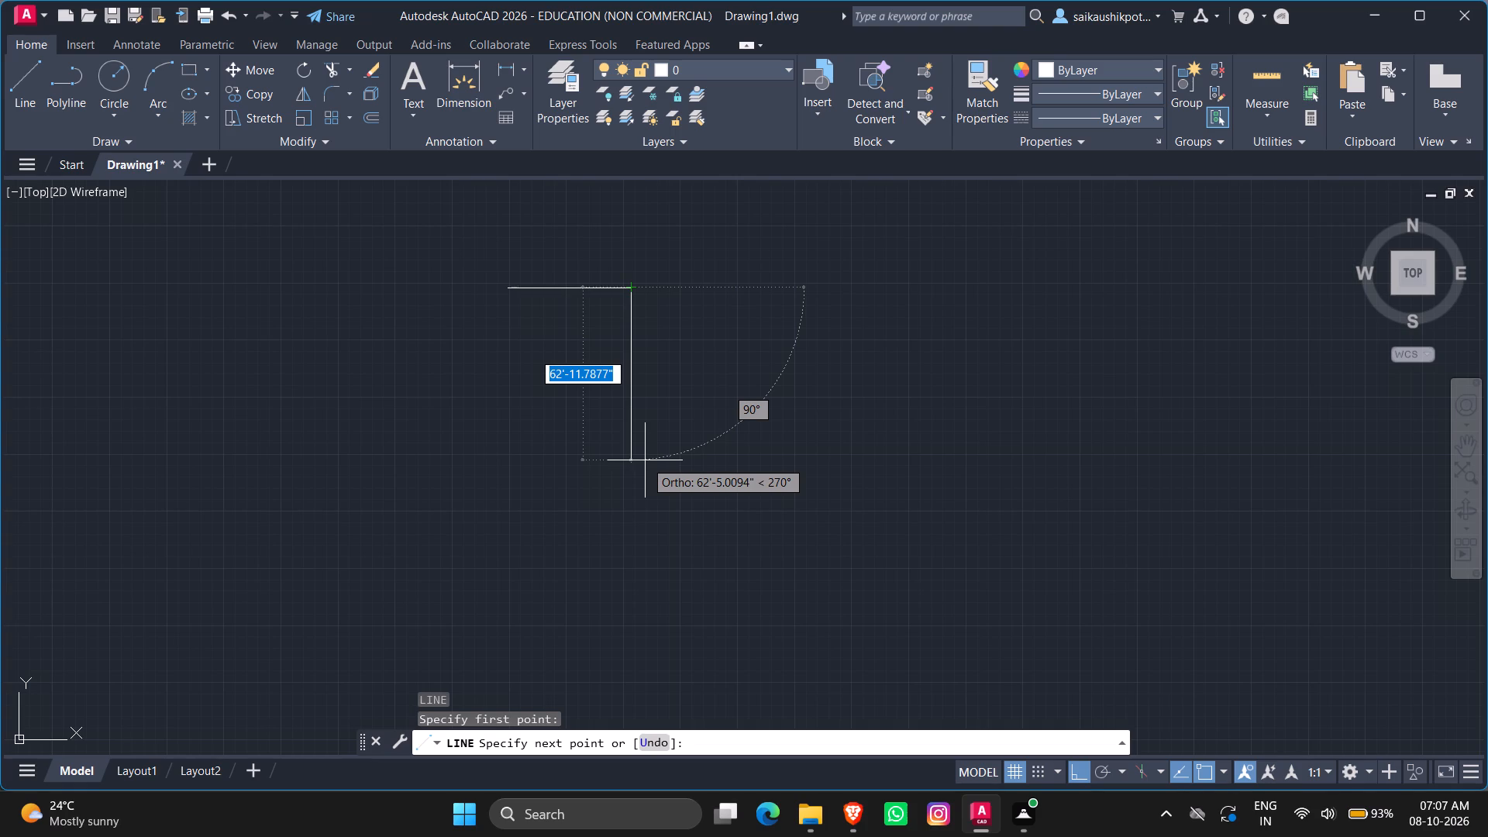
{"action": "type", "text": "65'"}
{"action": "key", "text": "Return"}
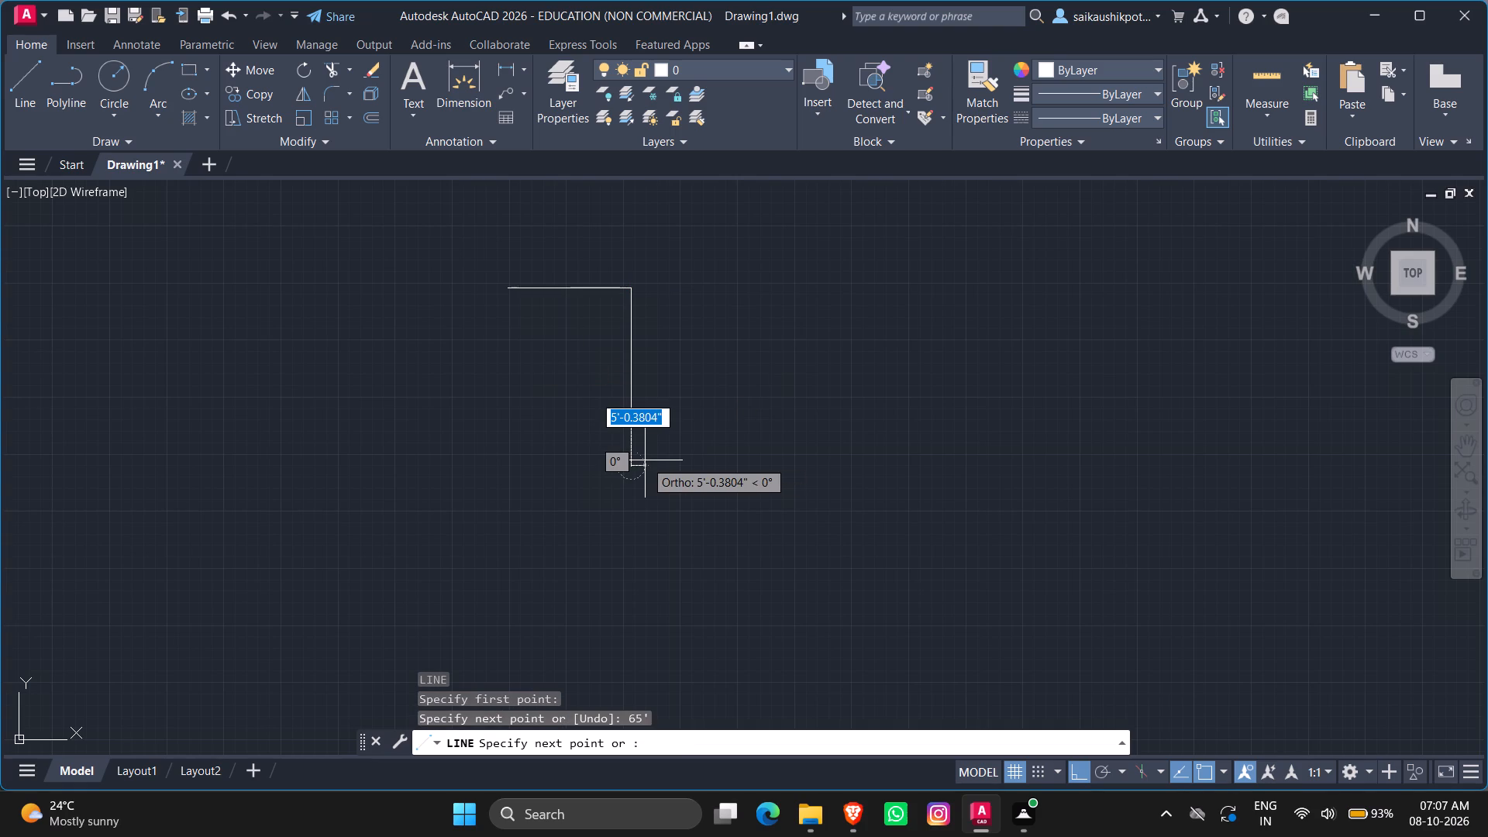
{"action": "key", "text": "Escape"}
{"action": "key", "text": "Escape"}
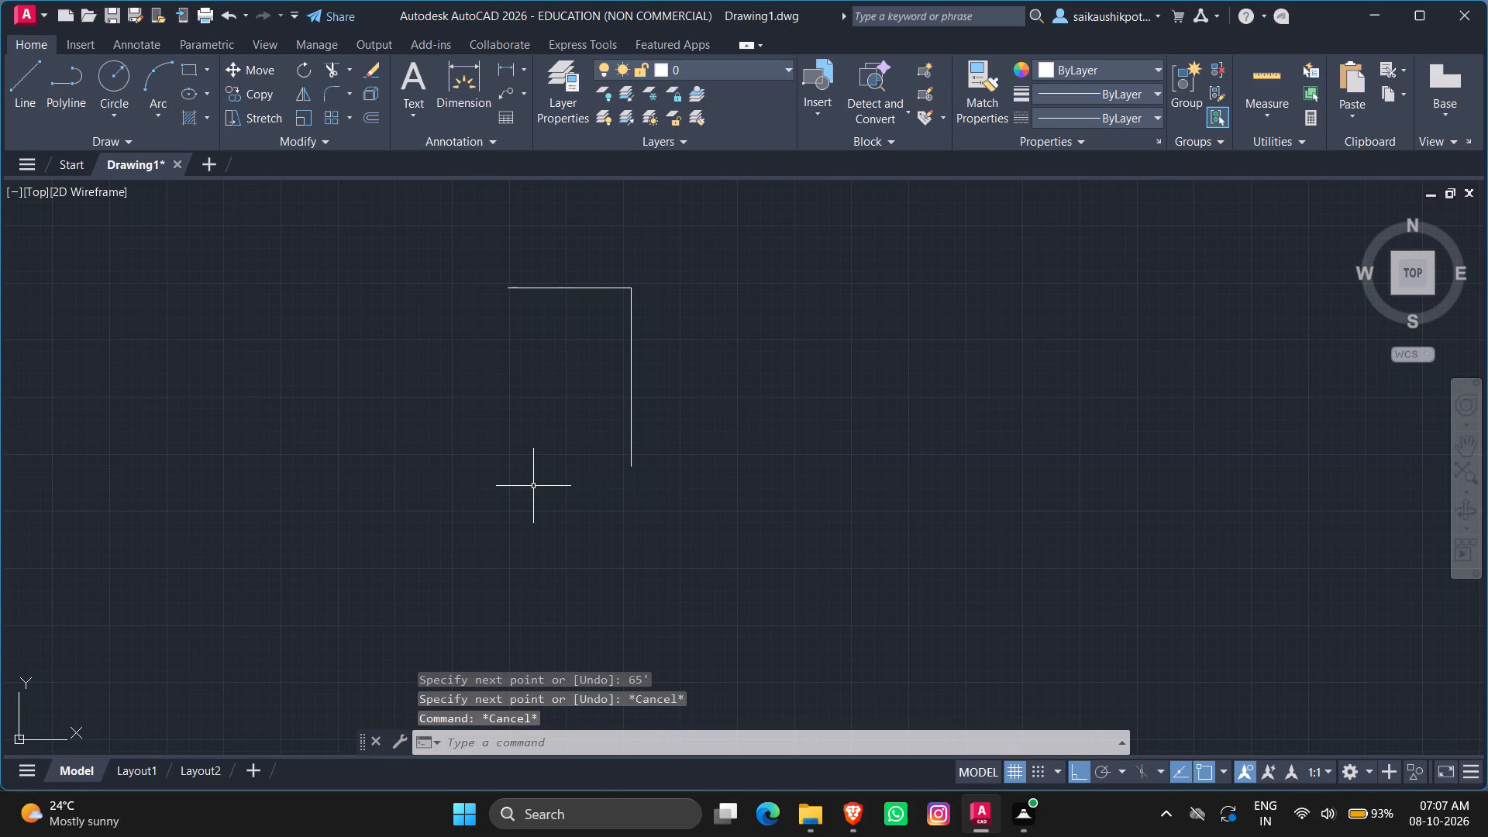
Draw a 45' bottom line leftward from the vertical line's lower end and close the rectangle up to the top line's left end.
{"action": "key", "text": "l"}
{"action": "key", "text": "Return"}
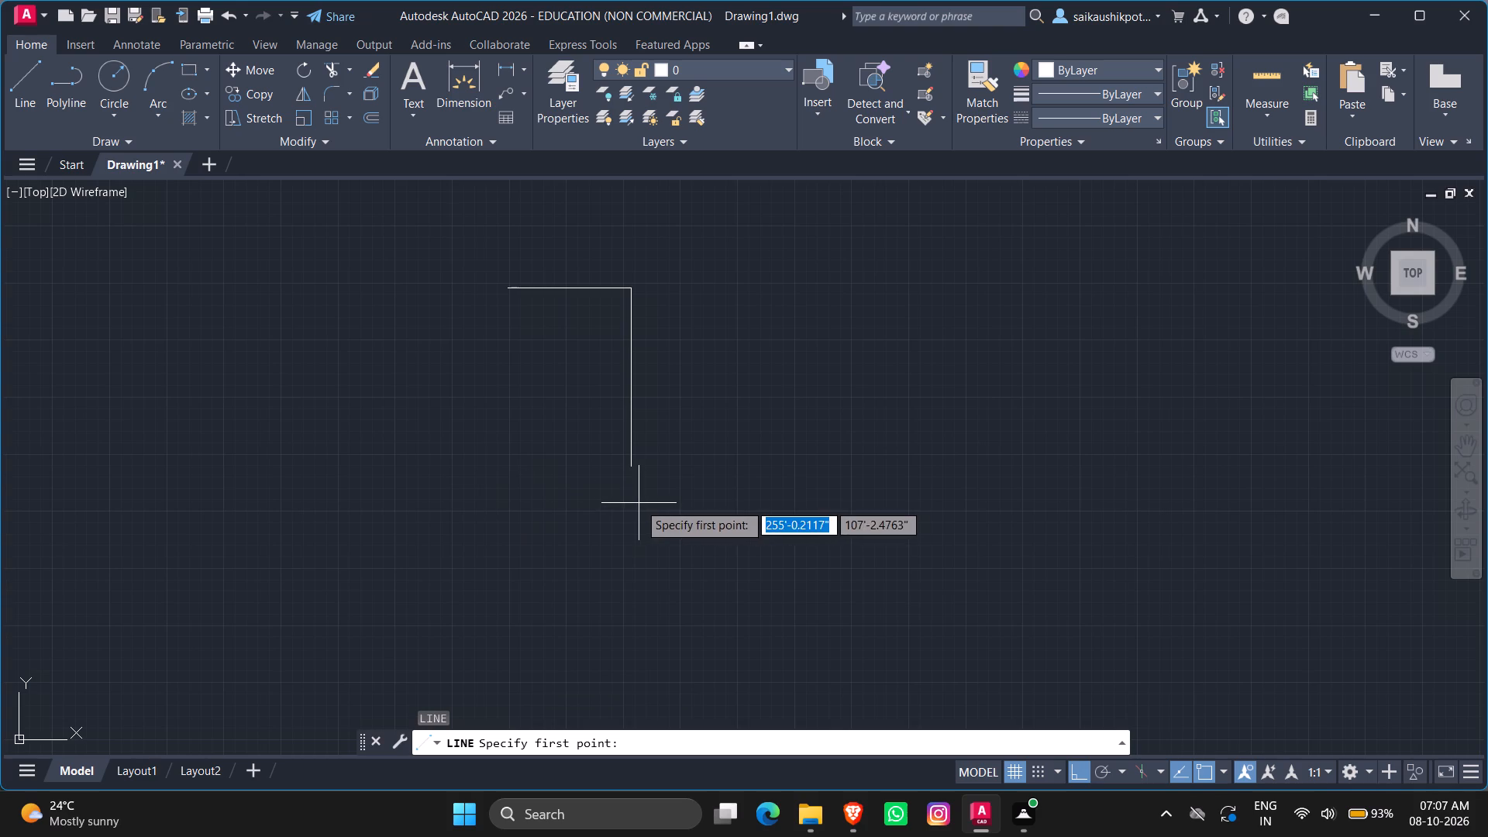
{"action": "left_click", "coordinate": [634, 465]}
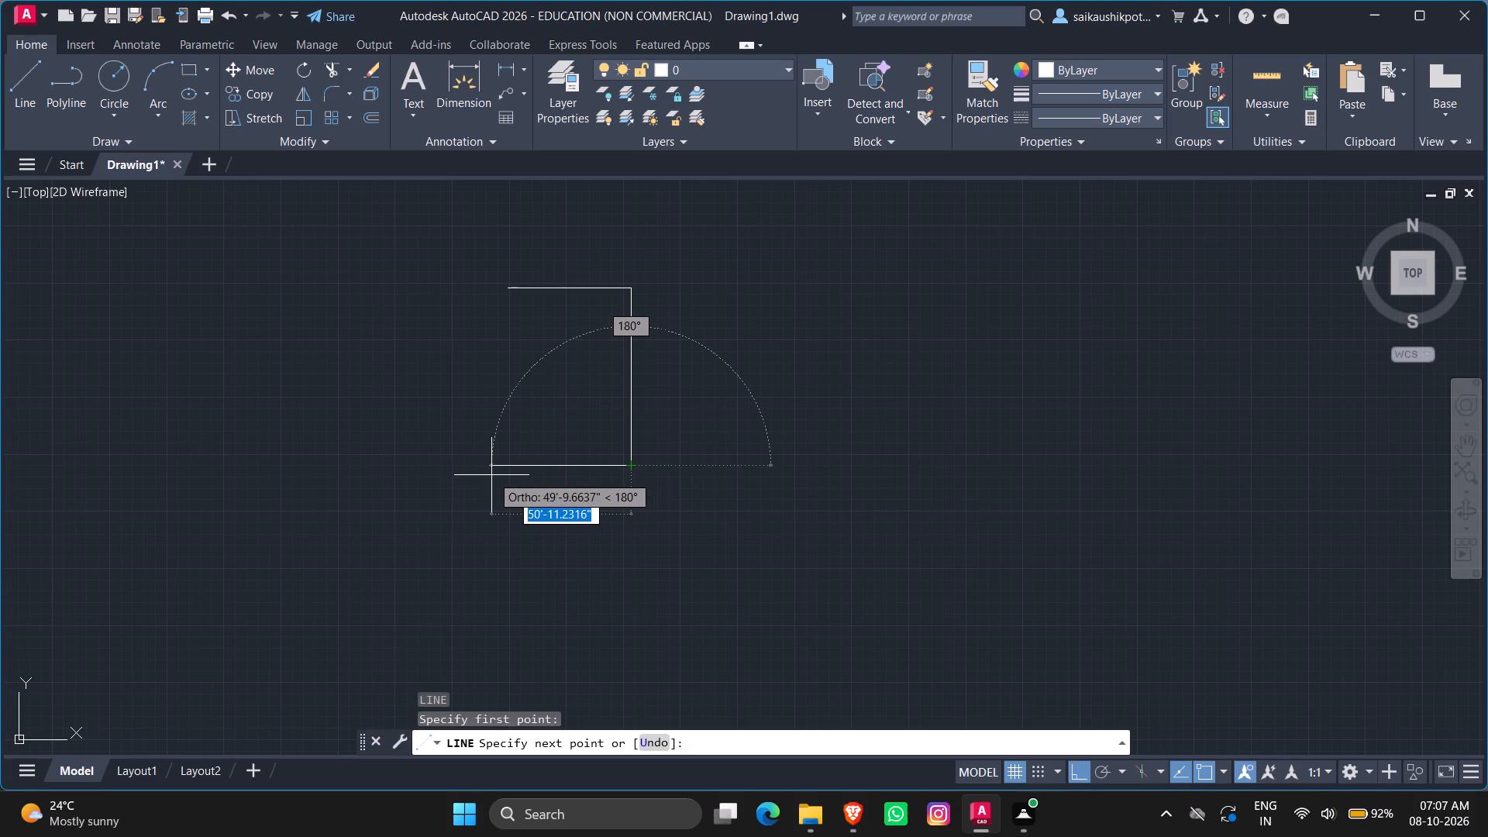
{"action": "type", "text": "45"}
{"action": "key", "text": "apostrophe"}
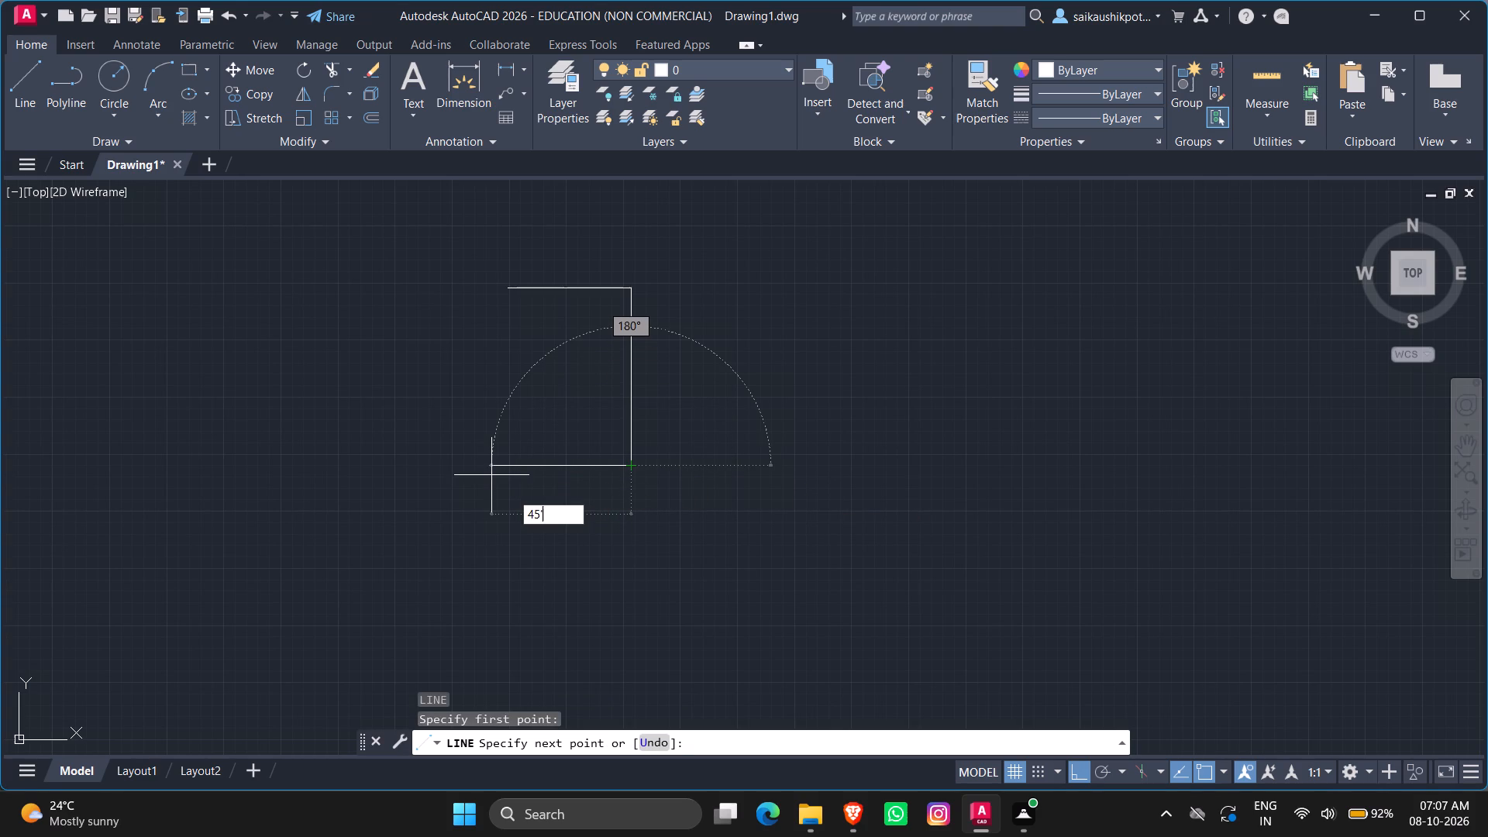
{"action": "key", "text": "Return"}
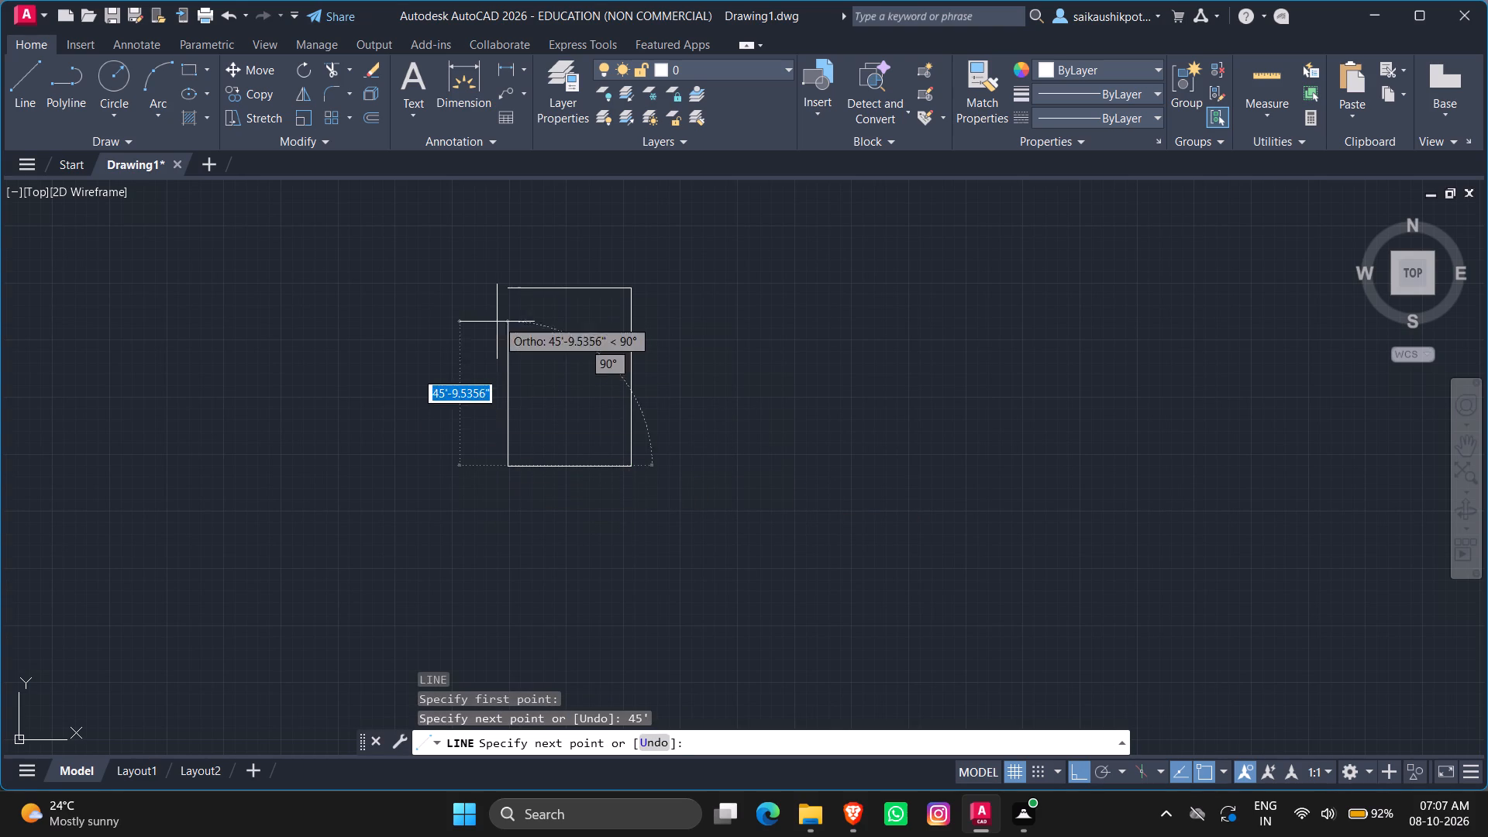
{"action": "left_click", "coordinate": [513, 293]}
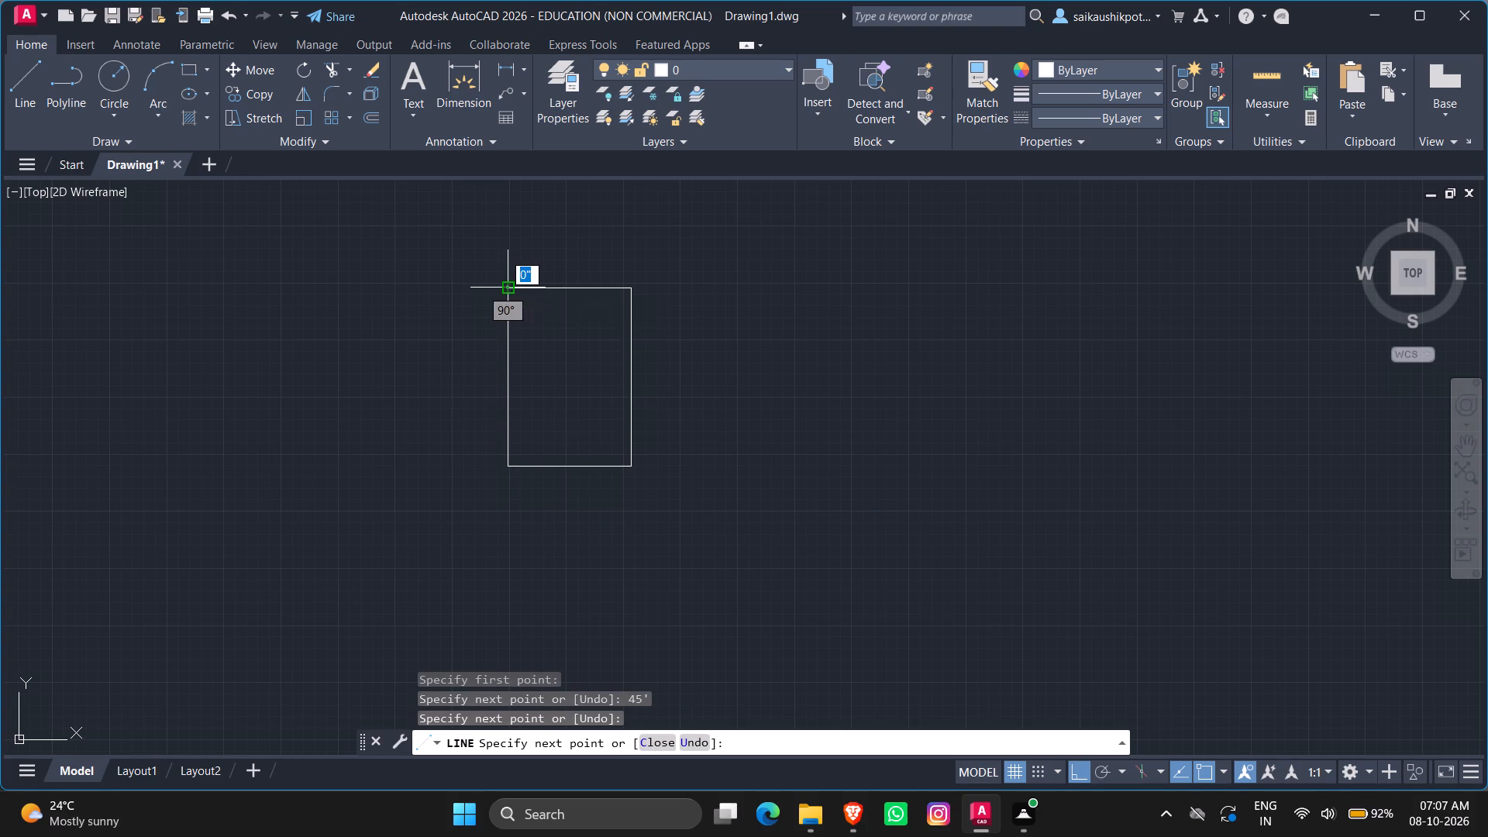
{"action": "key", "text": "Escape"}
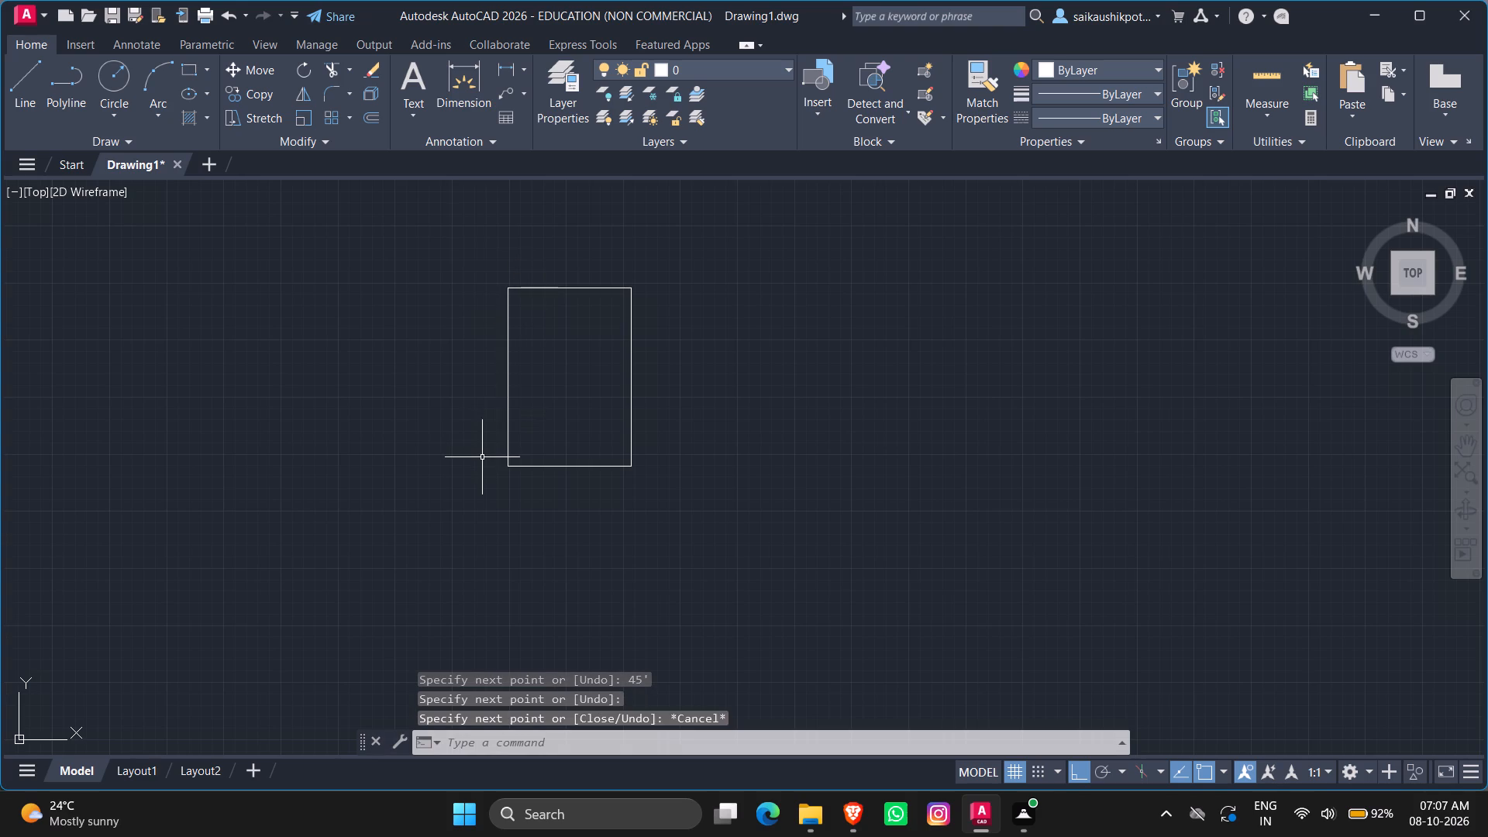
Offset all four sides of the rectangle 6" inward to form the wall thickness.
{"action": "key", "text": "o"}
{"action": "key", "text": "Return"}
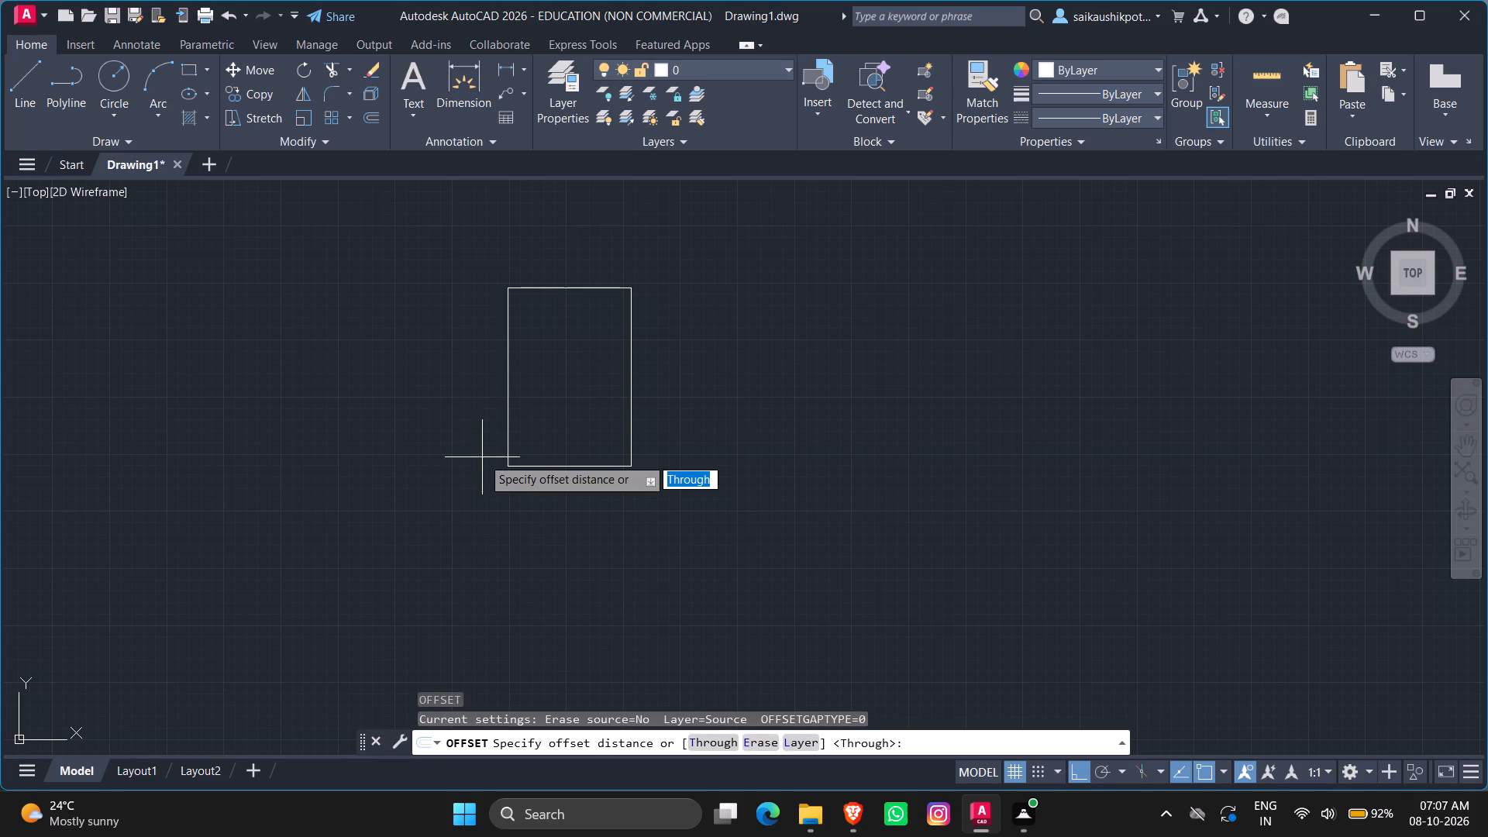
{"action": "key", "text": "6"}
{"action": "key", "text": "shift+quotedbl"}
{"action": "key", "text": "Return"}
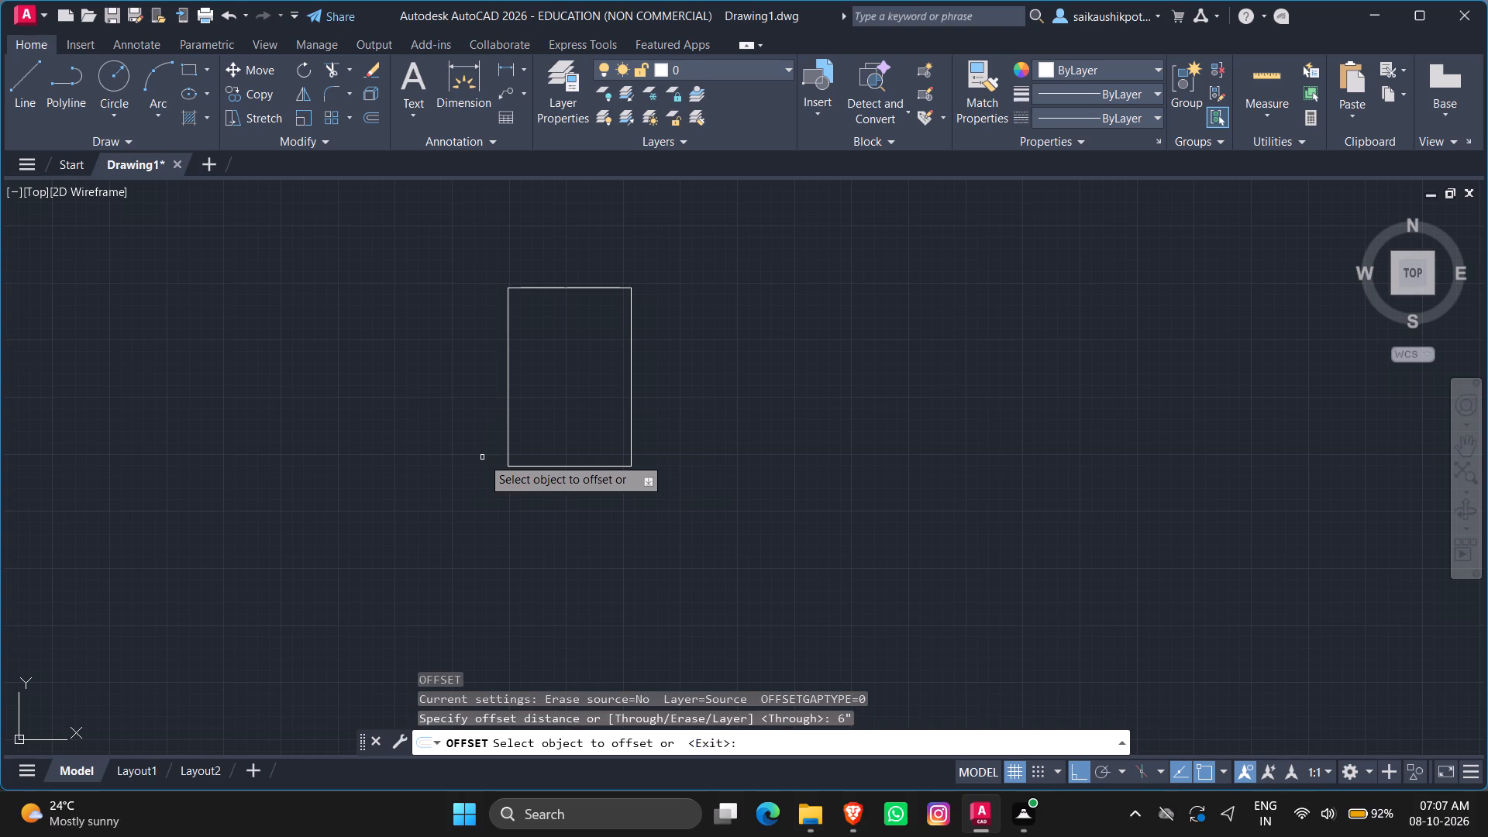
{"action": "scroll", "coordinate": [550, 282], "scroll_direction": "up", "scroll_amount": 1}
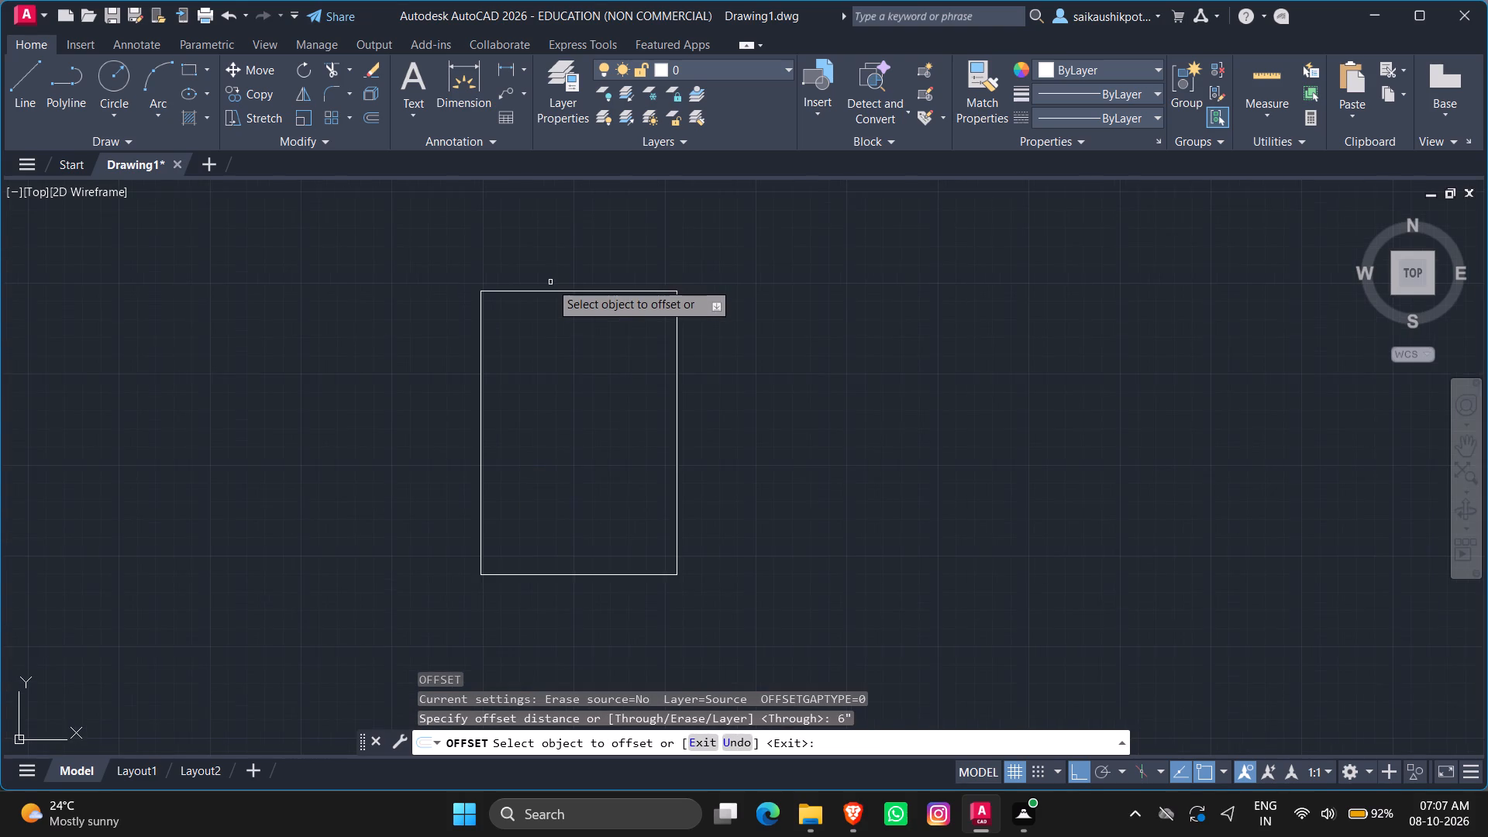
{"action": "scroll", "coordinate": [550, 282], "scroll_direction": "up", "scroll_amount": 1}
{"action": "scroll", "coordinate": [549, 281], "scroll_direction": "down", "scroll_amount": 1}
{"action": "left_click", "coordinate": [547, 291]}
{"action": "left_click", "coordinate": [541, 440]}
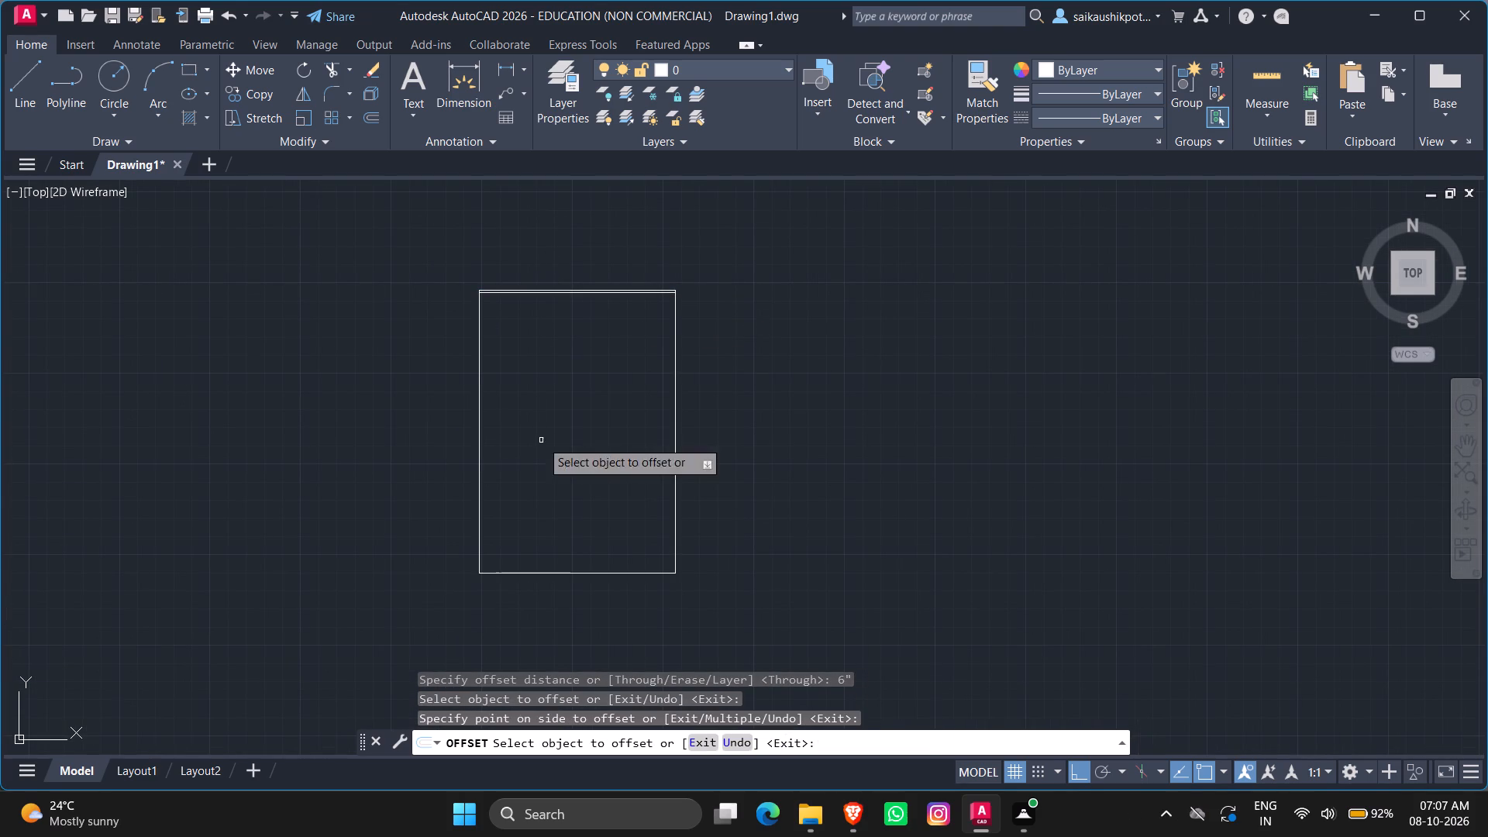
{"action": "left_click", "coordinate": [478, 412]}
{"action": "left_click", "coordinate": [541, 475]}
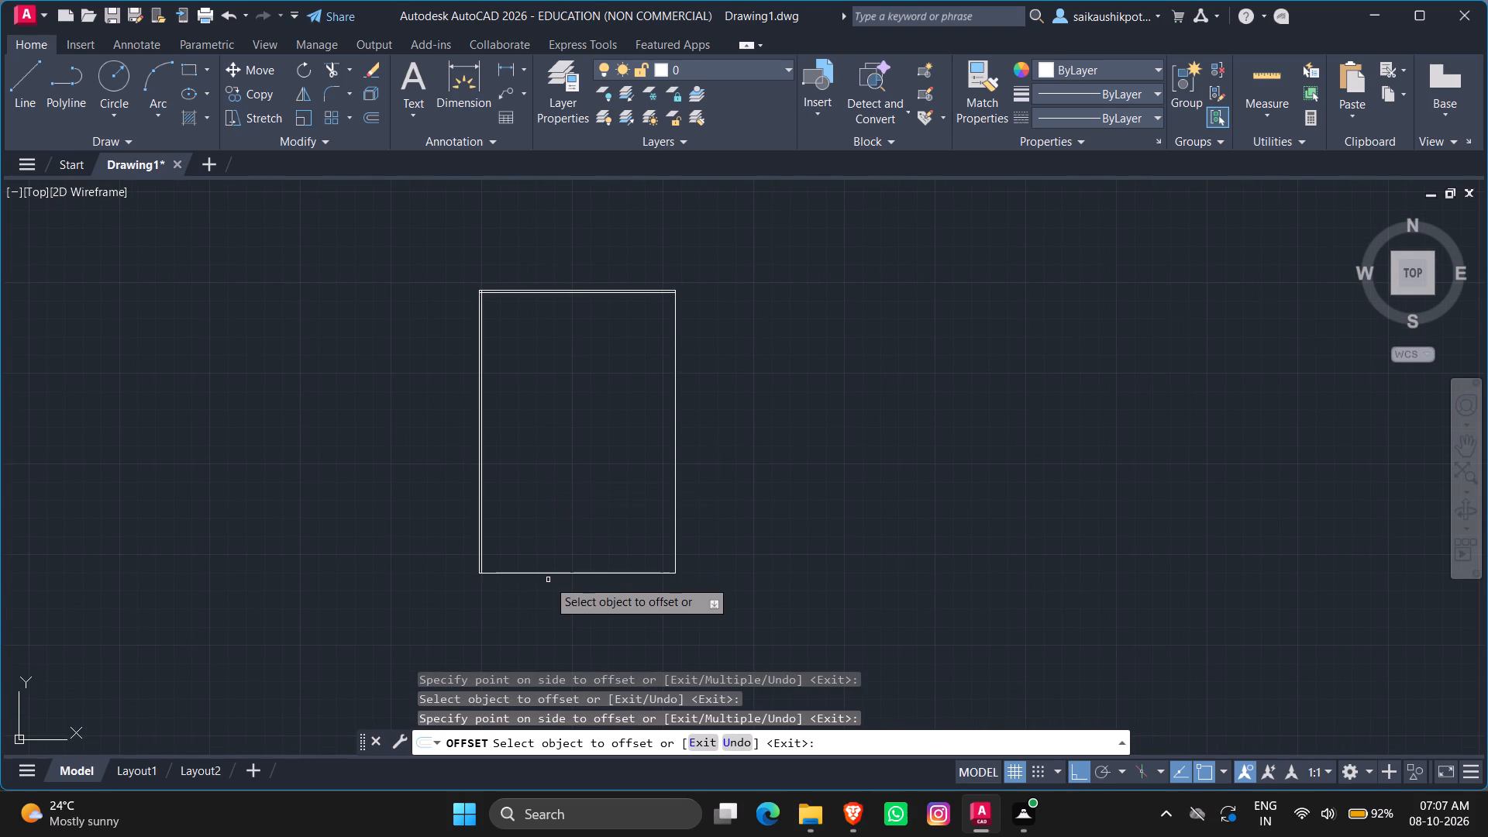
{"action": "left_click", "coordinate": [539, 575]}
{"action": "left_click", "coordinate": [534, 545]}
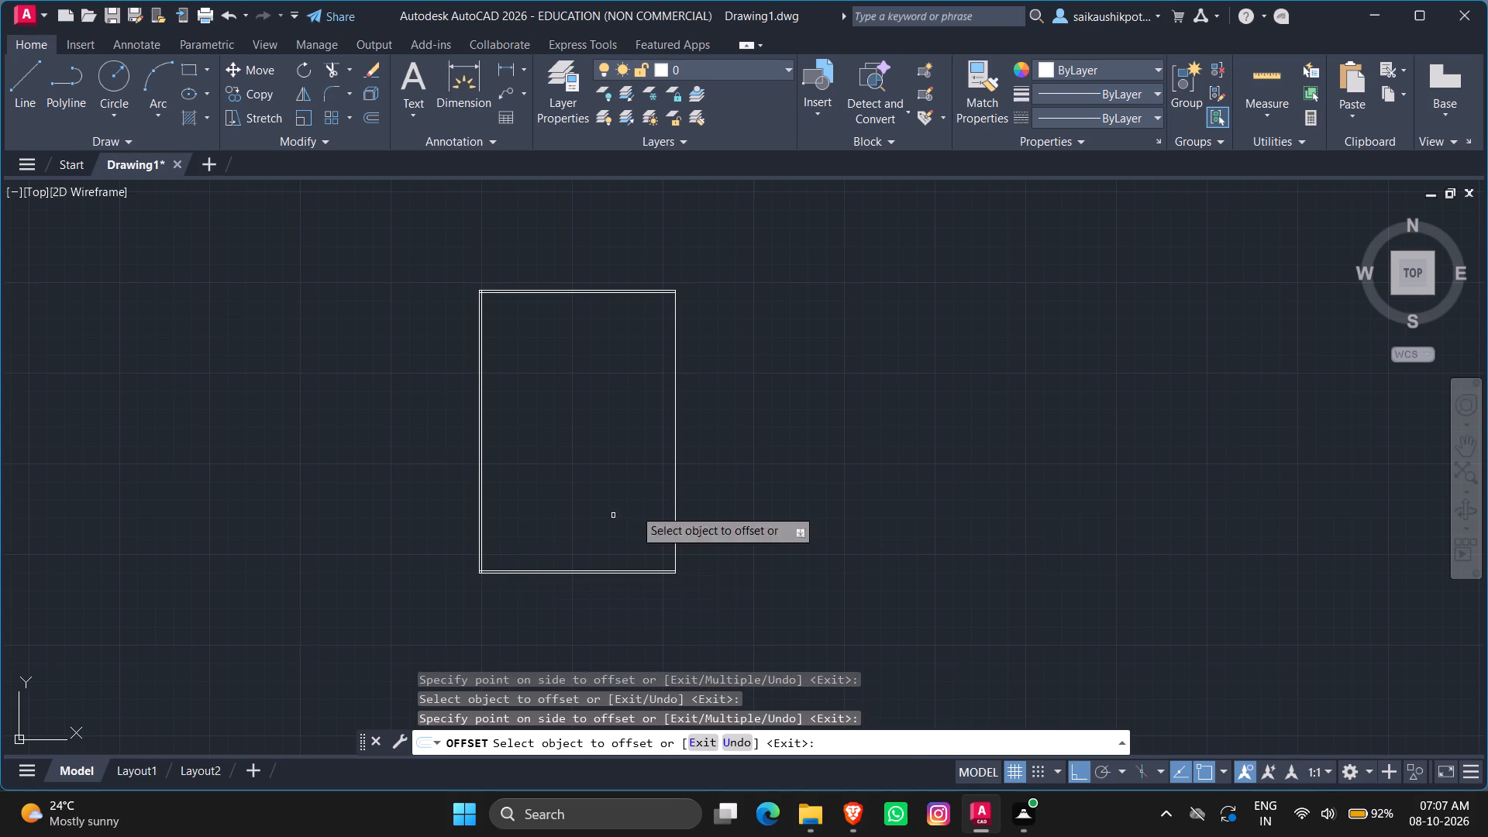
{"action": "left_click", "coordinate": [677, 483]}
{"action": "left_click", "coordinate": [625, 494]}
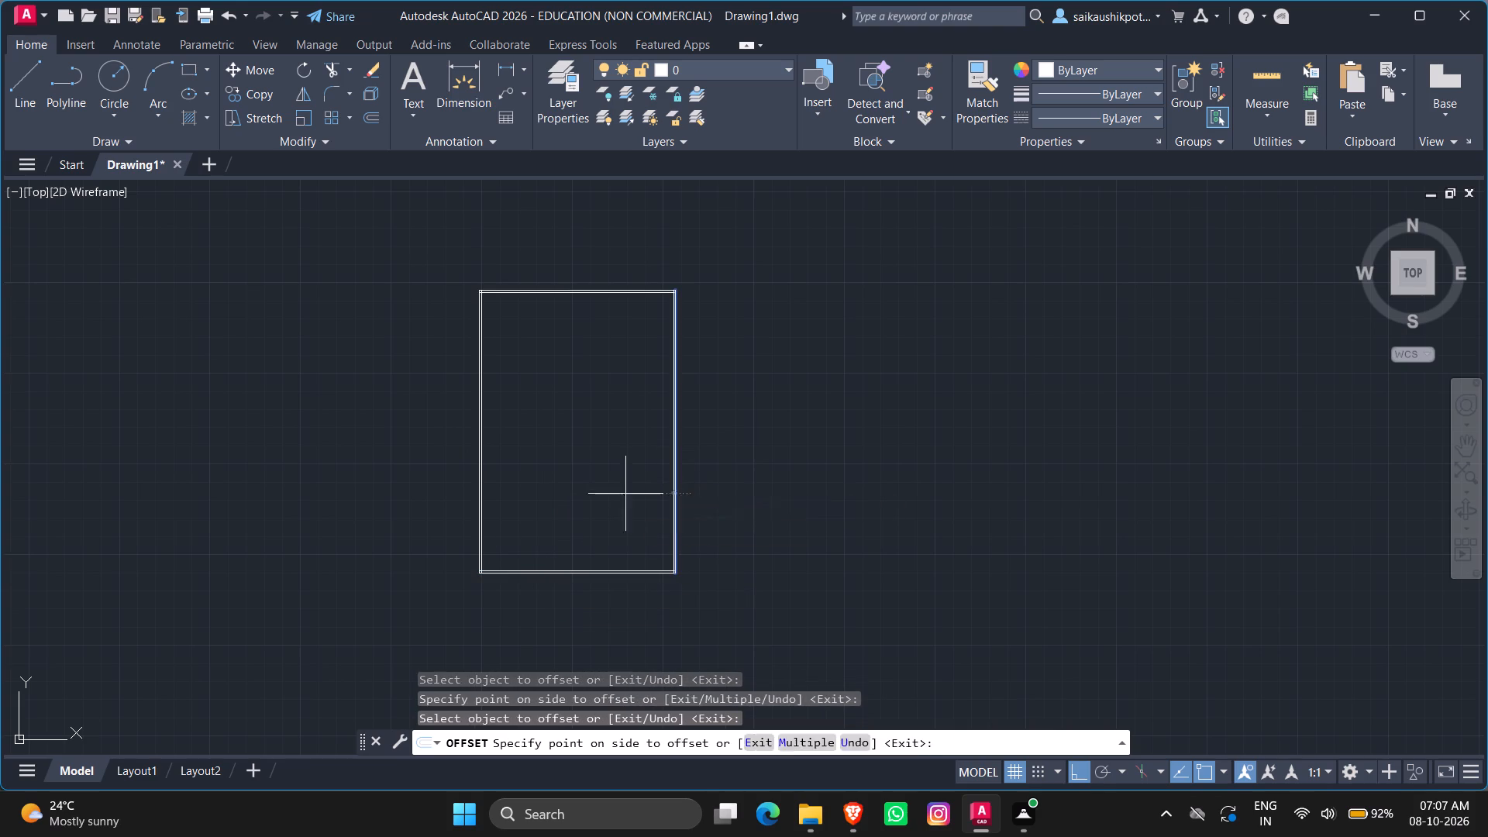
{"action": "key", "text": "Escape"}
{"action": "key", "text": "Escape"}
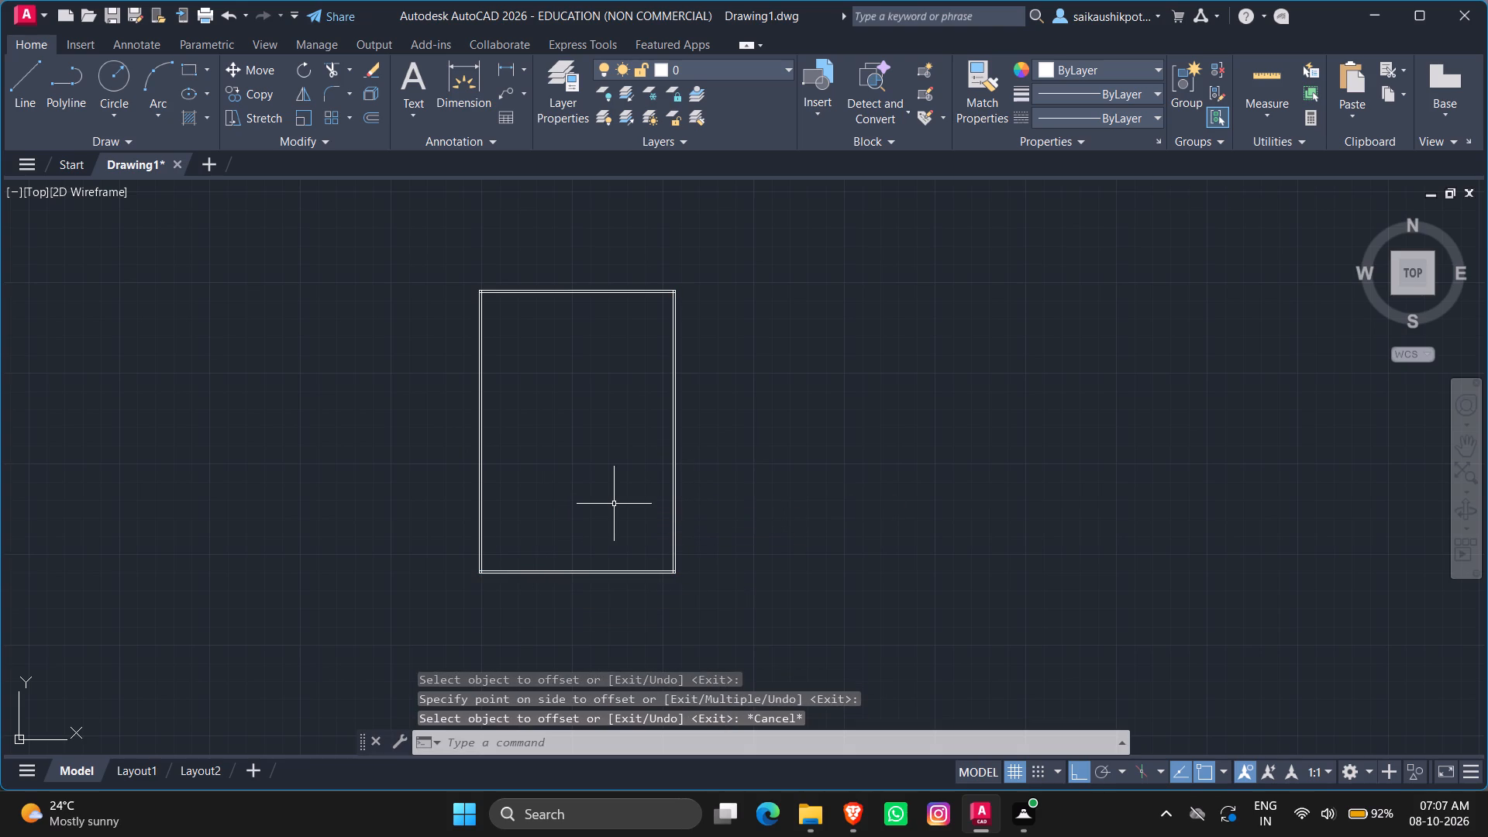
Trim the overlapping ends of the inner lines at the rectangle's two lower corners.
{"action": "type", "text": "TR"}
{"action": "key", "text": "Return"}
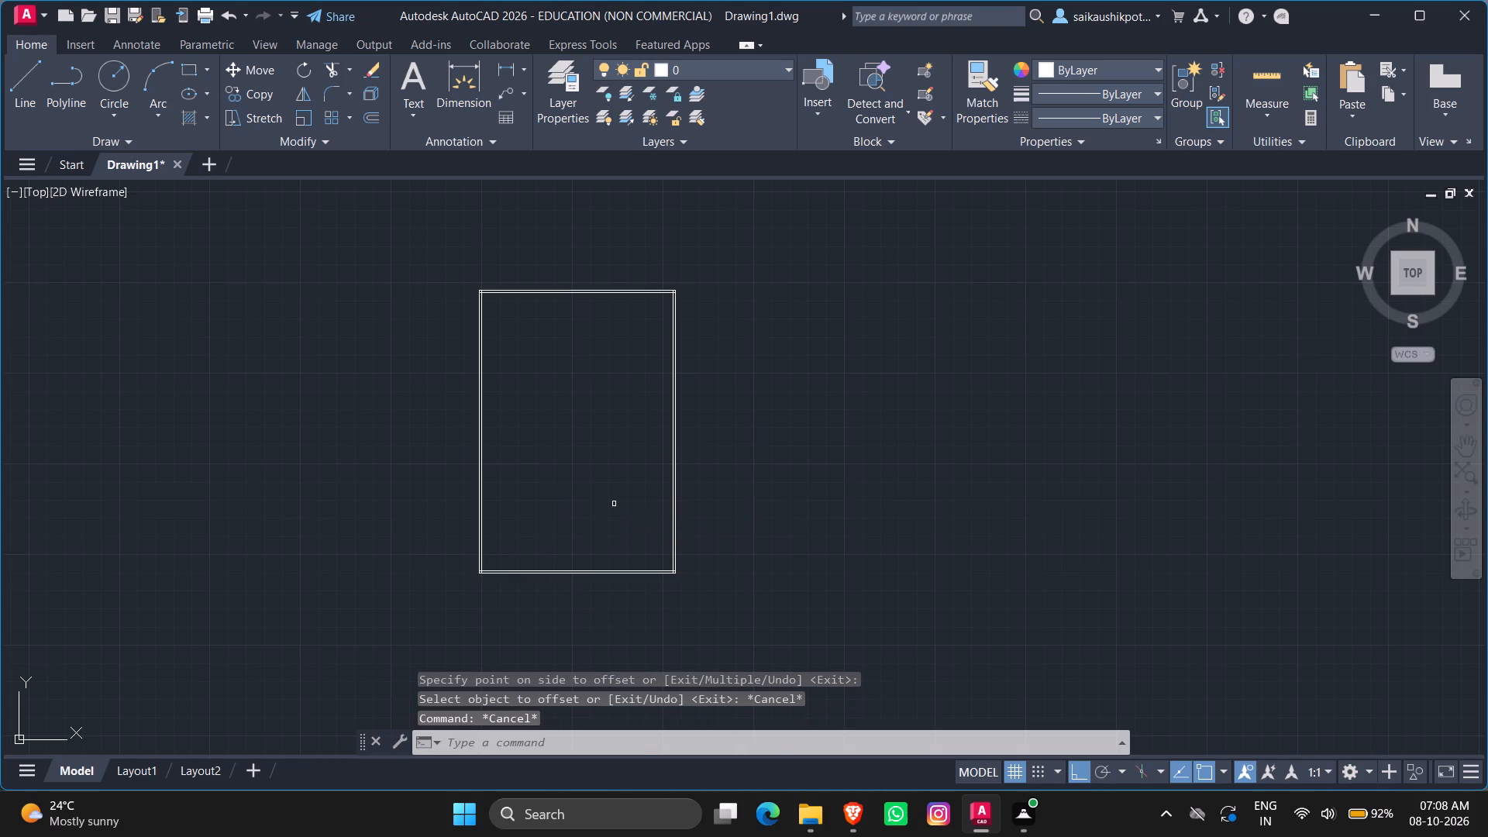
{"action": "key", "text": "Return"}
{"action": "scroll", "coordinate": [457, 583], "scroll_direction": "up", "scroll_amount": 2}
{"action": "scroll", "coordinate": [549, 513], "scroll_direction": "up", "scroll_amount": 1}
{"action": "scroll", "coordinate": [494, 594], "scroll_direction": "up", "scroll_amount": 1}
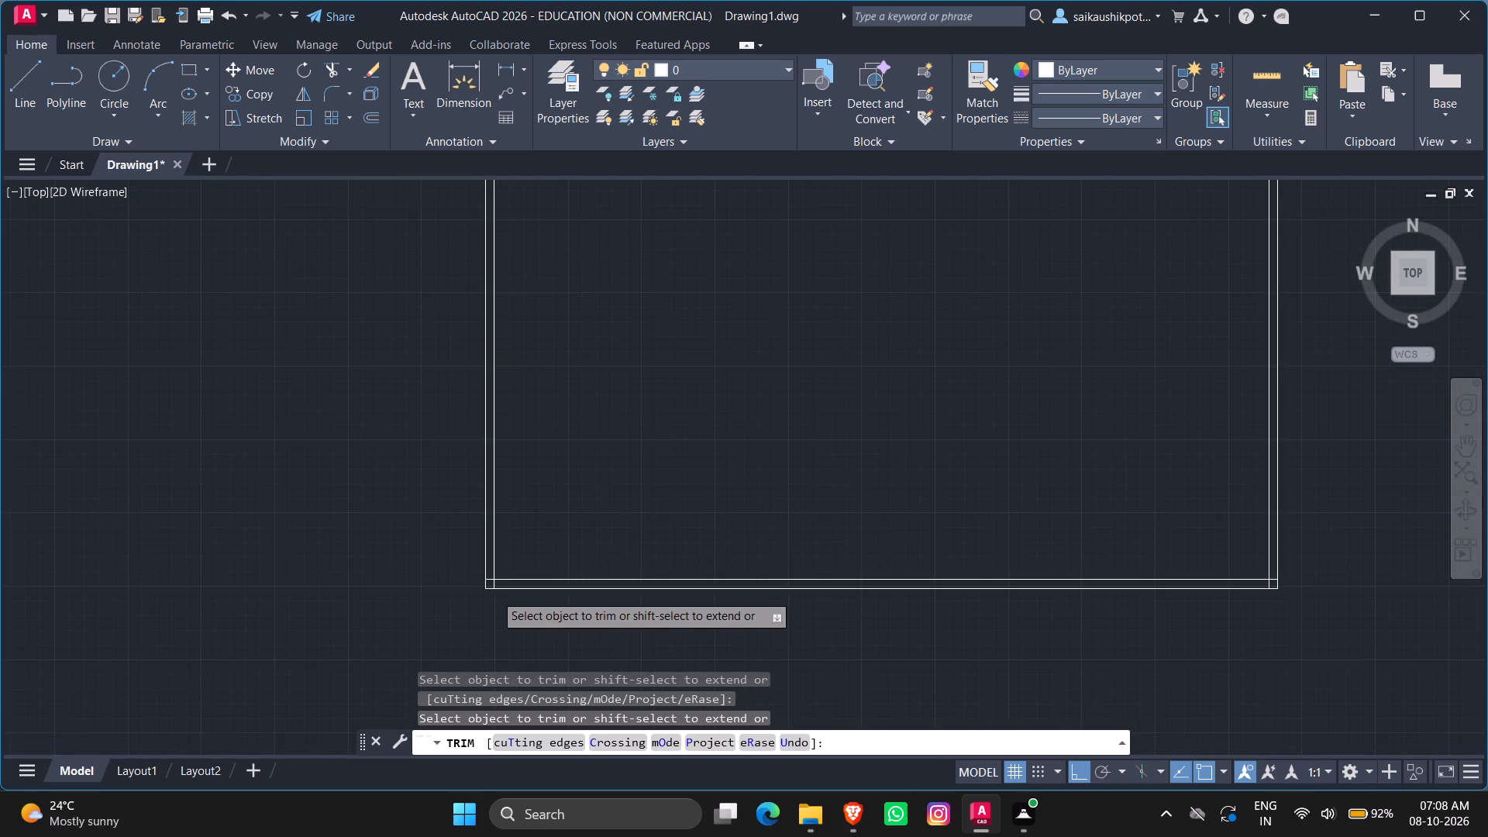
{"action": "scroll", "coordinate": [475, 594], "scroll_direction": "up", "scroll_amount": 3}
{"action": "left_click_drag", "start_coordinate": [548, 539], "coordinate": [528, 547]}
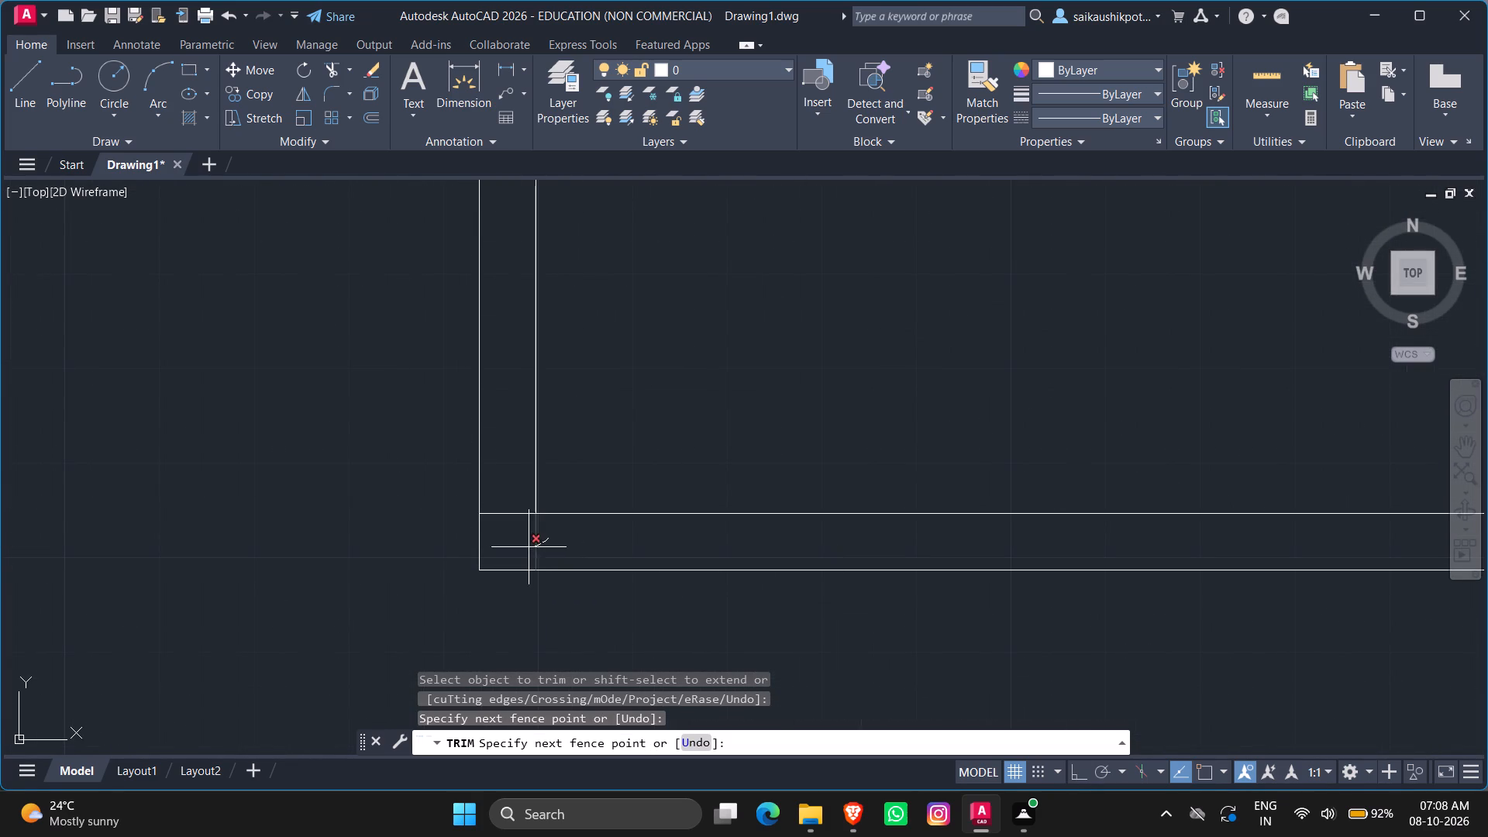
{"action": "left_click_drag", "start_coordinate": [528, 547], "coordinate": [511, 494]}
{"action": "scroll", "coordinate": [473, 569], "scroll_direction": "down", "scroll_amount": 7}
{"action": "scroll", "coordinate": [646, 591], "scroll_direction": "up", "scroll_amount": 7}
{"action": "left_click", "coordinate": [563, 528]}
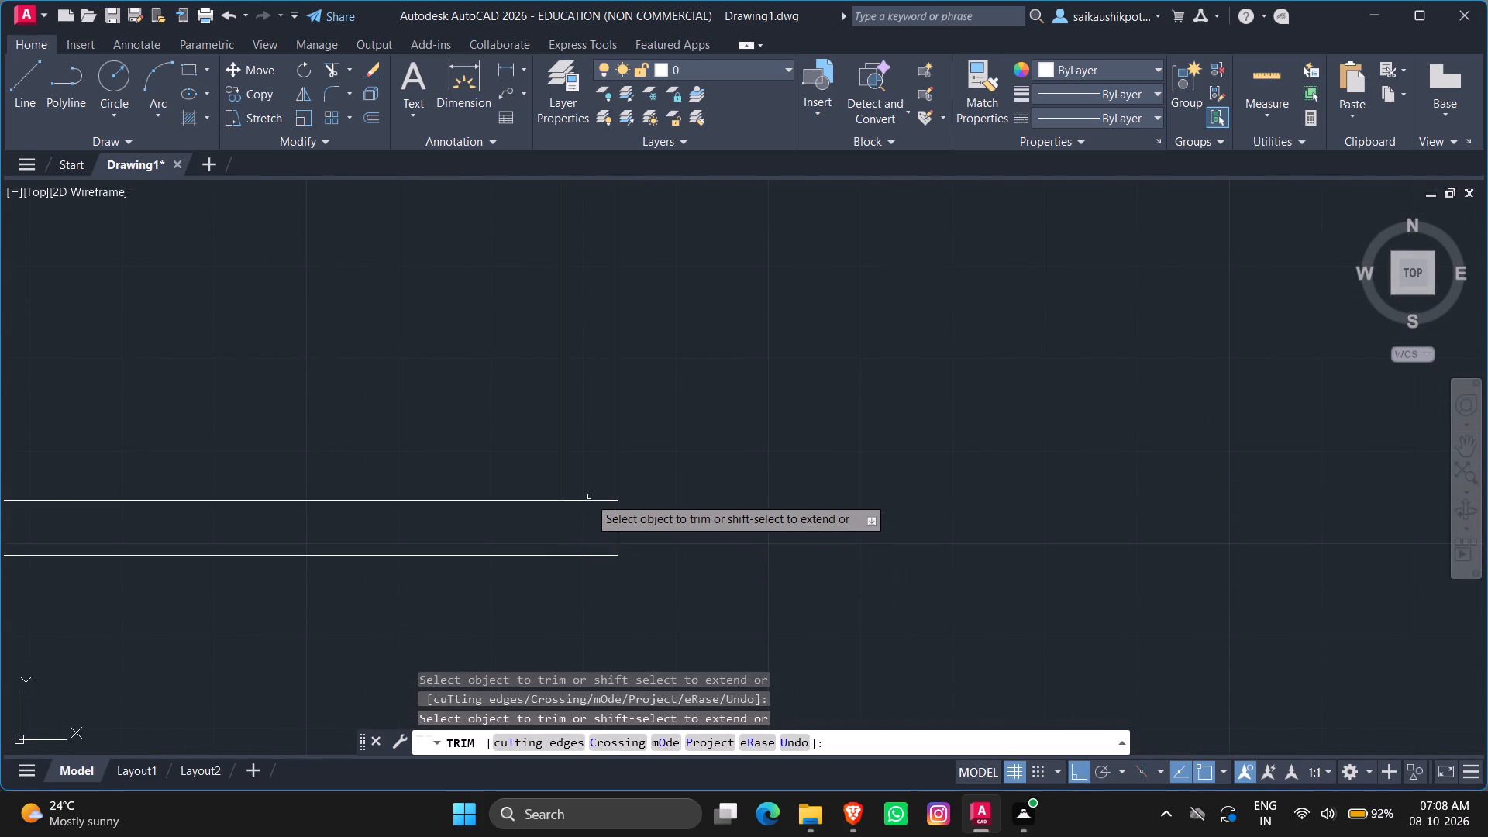
{"action": "left_click", "coordinate": [587, 501]}
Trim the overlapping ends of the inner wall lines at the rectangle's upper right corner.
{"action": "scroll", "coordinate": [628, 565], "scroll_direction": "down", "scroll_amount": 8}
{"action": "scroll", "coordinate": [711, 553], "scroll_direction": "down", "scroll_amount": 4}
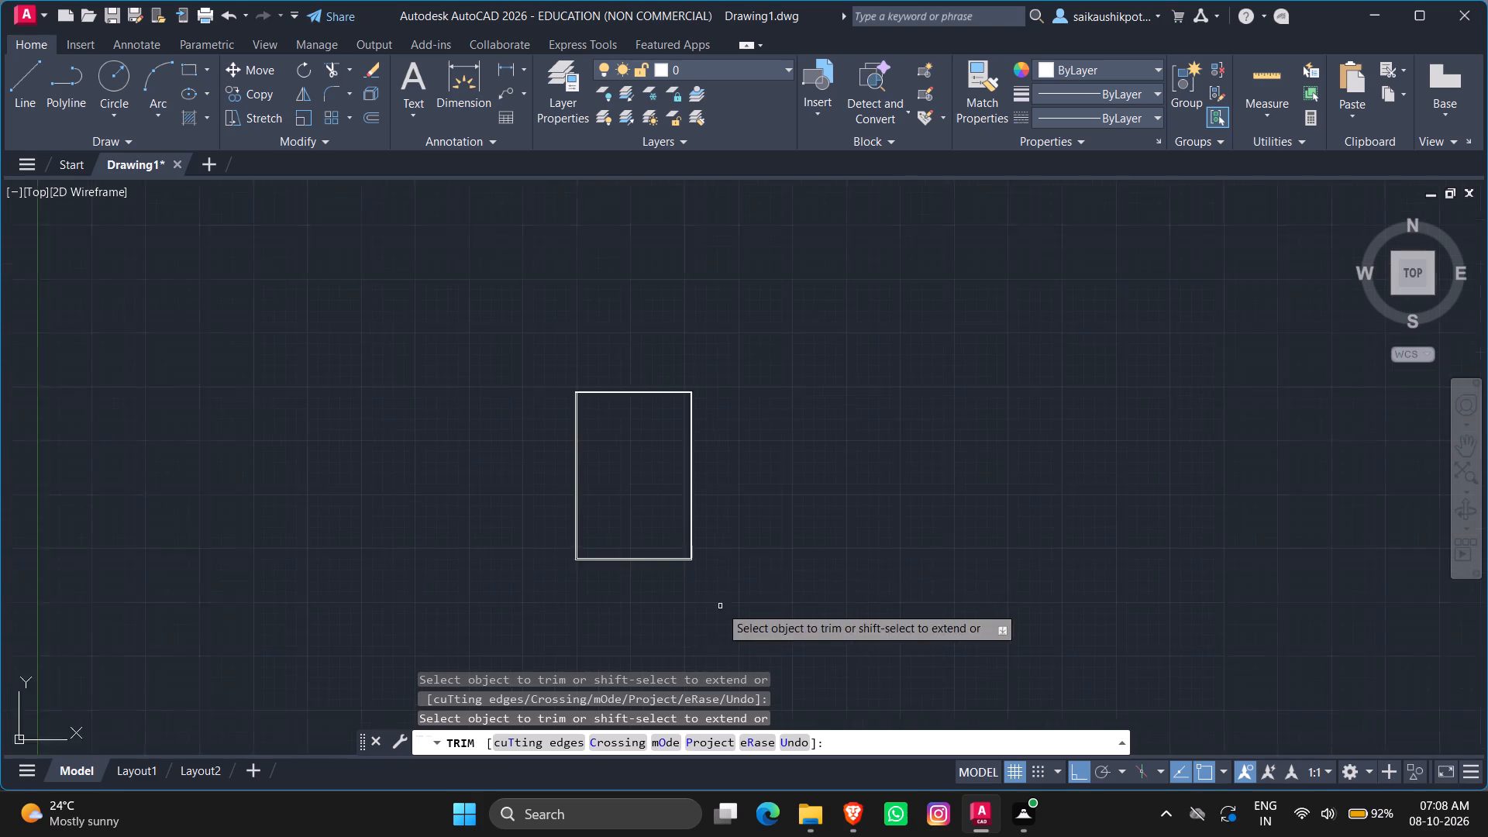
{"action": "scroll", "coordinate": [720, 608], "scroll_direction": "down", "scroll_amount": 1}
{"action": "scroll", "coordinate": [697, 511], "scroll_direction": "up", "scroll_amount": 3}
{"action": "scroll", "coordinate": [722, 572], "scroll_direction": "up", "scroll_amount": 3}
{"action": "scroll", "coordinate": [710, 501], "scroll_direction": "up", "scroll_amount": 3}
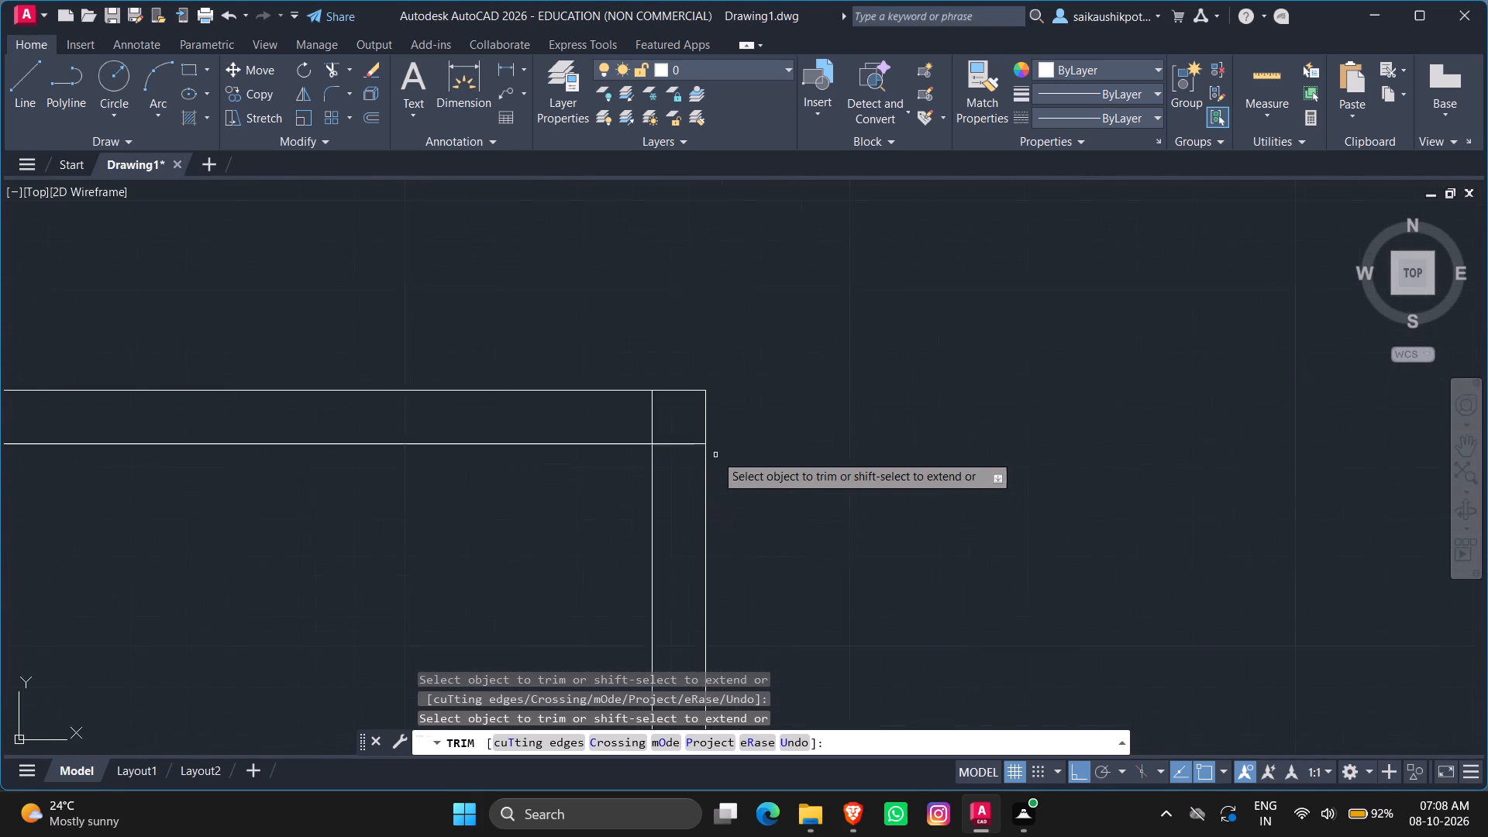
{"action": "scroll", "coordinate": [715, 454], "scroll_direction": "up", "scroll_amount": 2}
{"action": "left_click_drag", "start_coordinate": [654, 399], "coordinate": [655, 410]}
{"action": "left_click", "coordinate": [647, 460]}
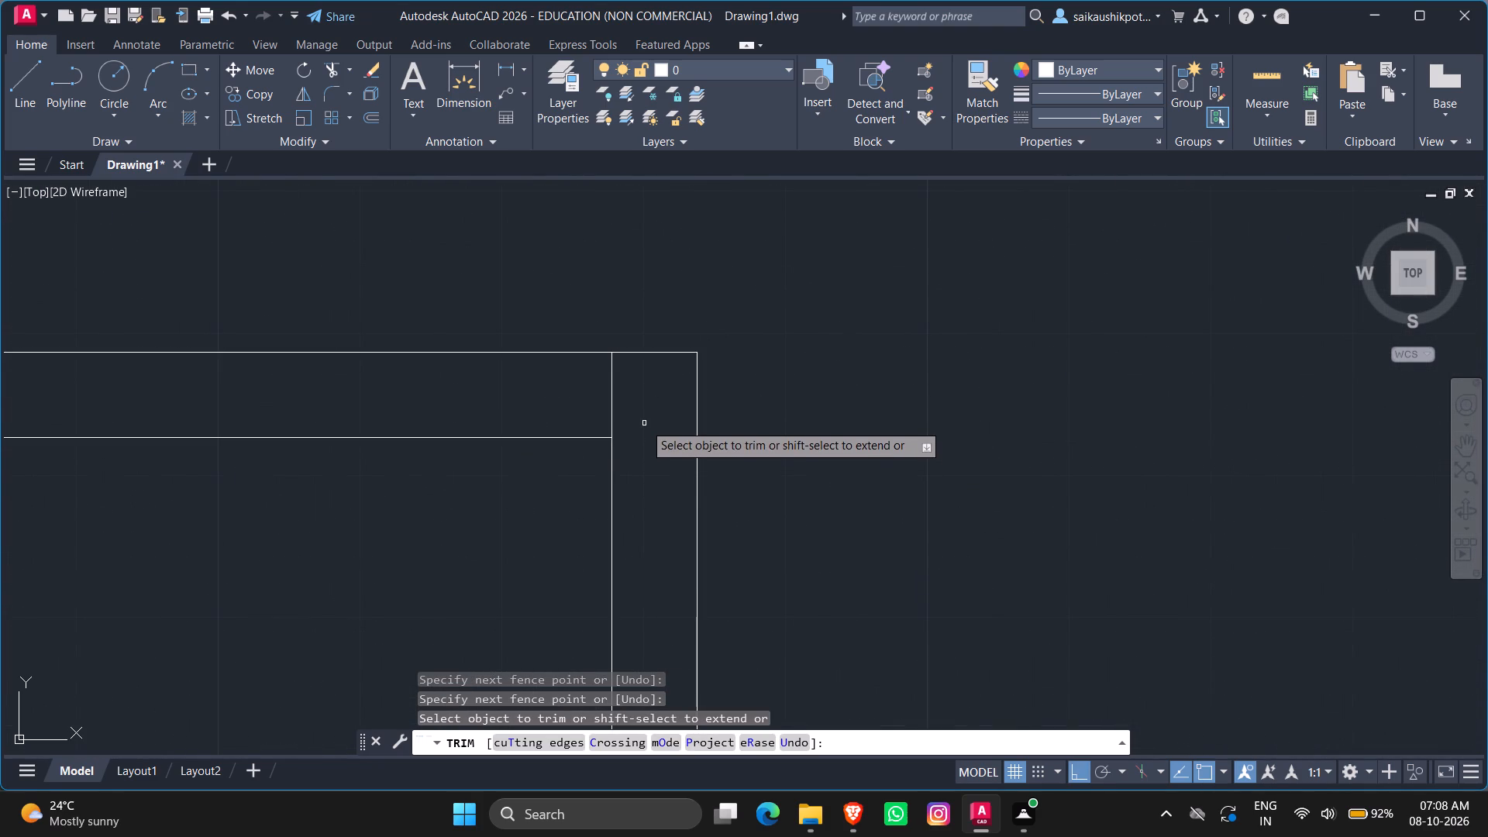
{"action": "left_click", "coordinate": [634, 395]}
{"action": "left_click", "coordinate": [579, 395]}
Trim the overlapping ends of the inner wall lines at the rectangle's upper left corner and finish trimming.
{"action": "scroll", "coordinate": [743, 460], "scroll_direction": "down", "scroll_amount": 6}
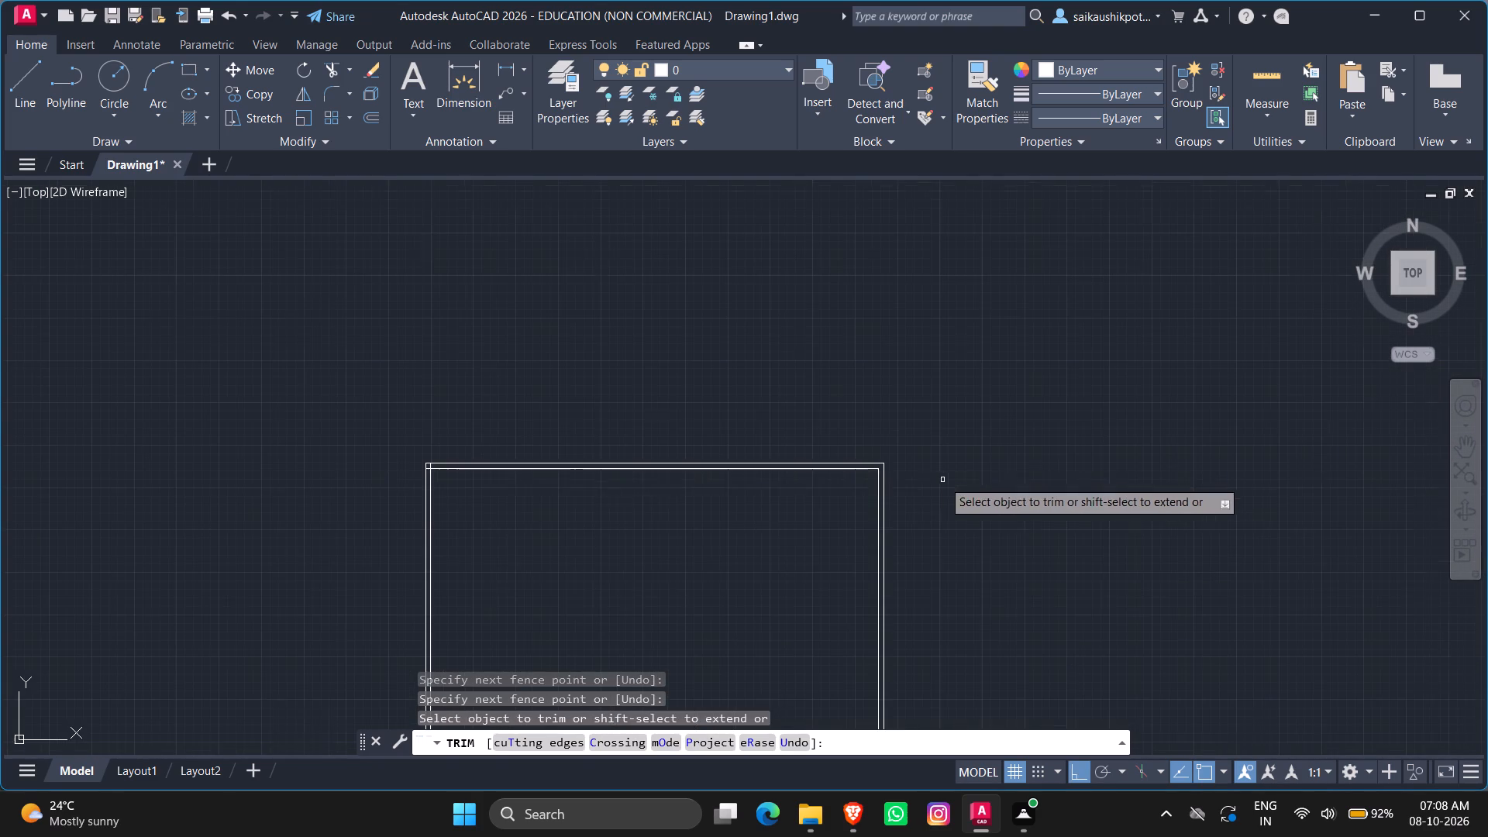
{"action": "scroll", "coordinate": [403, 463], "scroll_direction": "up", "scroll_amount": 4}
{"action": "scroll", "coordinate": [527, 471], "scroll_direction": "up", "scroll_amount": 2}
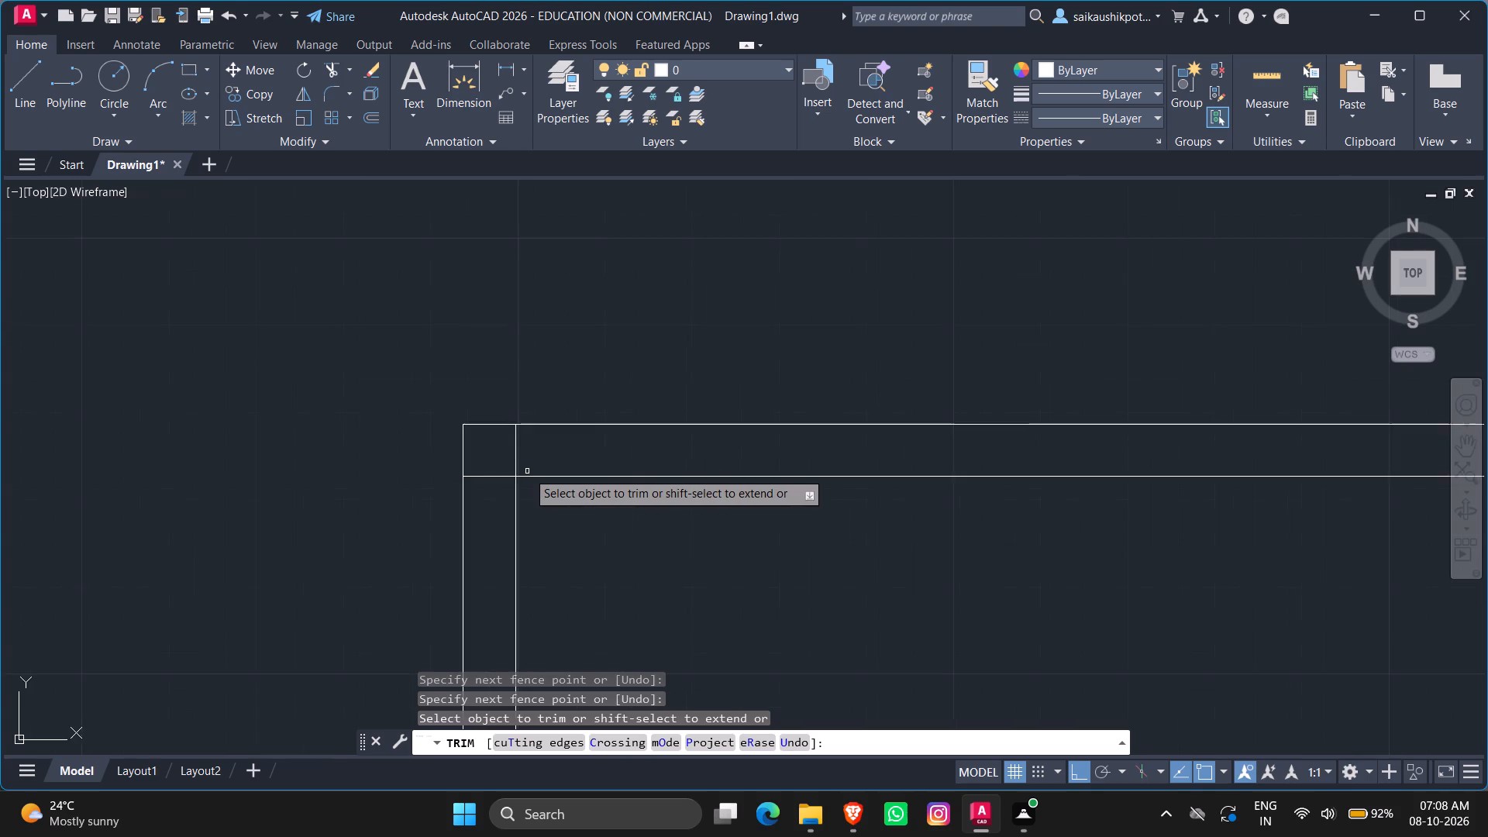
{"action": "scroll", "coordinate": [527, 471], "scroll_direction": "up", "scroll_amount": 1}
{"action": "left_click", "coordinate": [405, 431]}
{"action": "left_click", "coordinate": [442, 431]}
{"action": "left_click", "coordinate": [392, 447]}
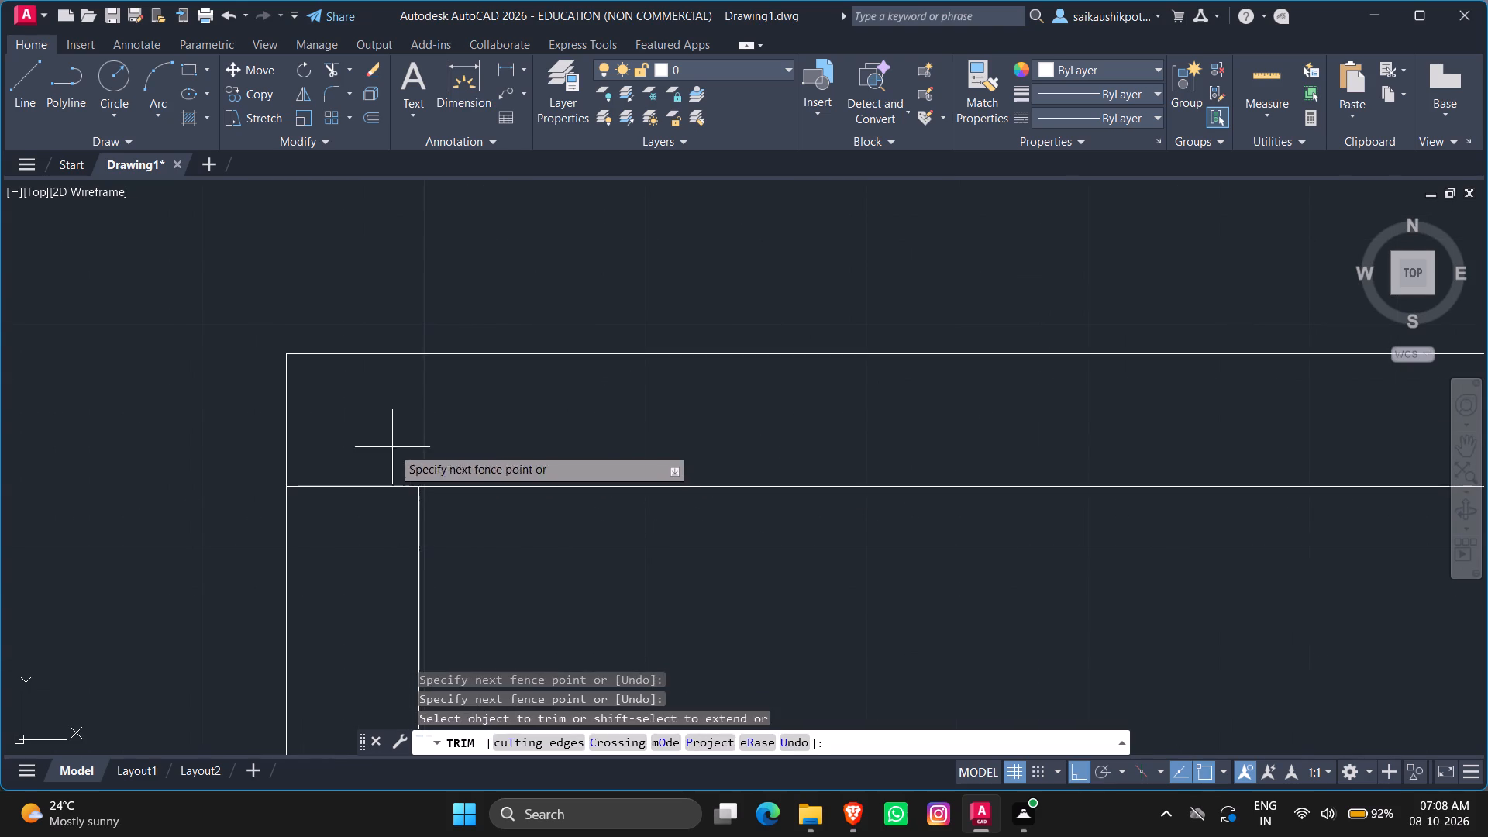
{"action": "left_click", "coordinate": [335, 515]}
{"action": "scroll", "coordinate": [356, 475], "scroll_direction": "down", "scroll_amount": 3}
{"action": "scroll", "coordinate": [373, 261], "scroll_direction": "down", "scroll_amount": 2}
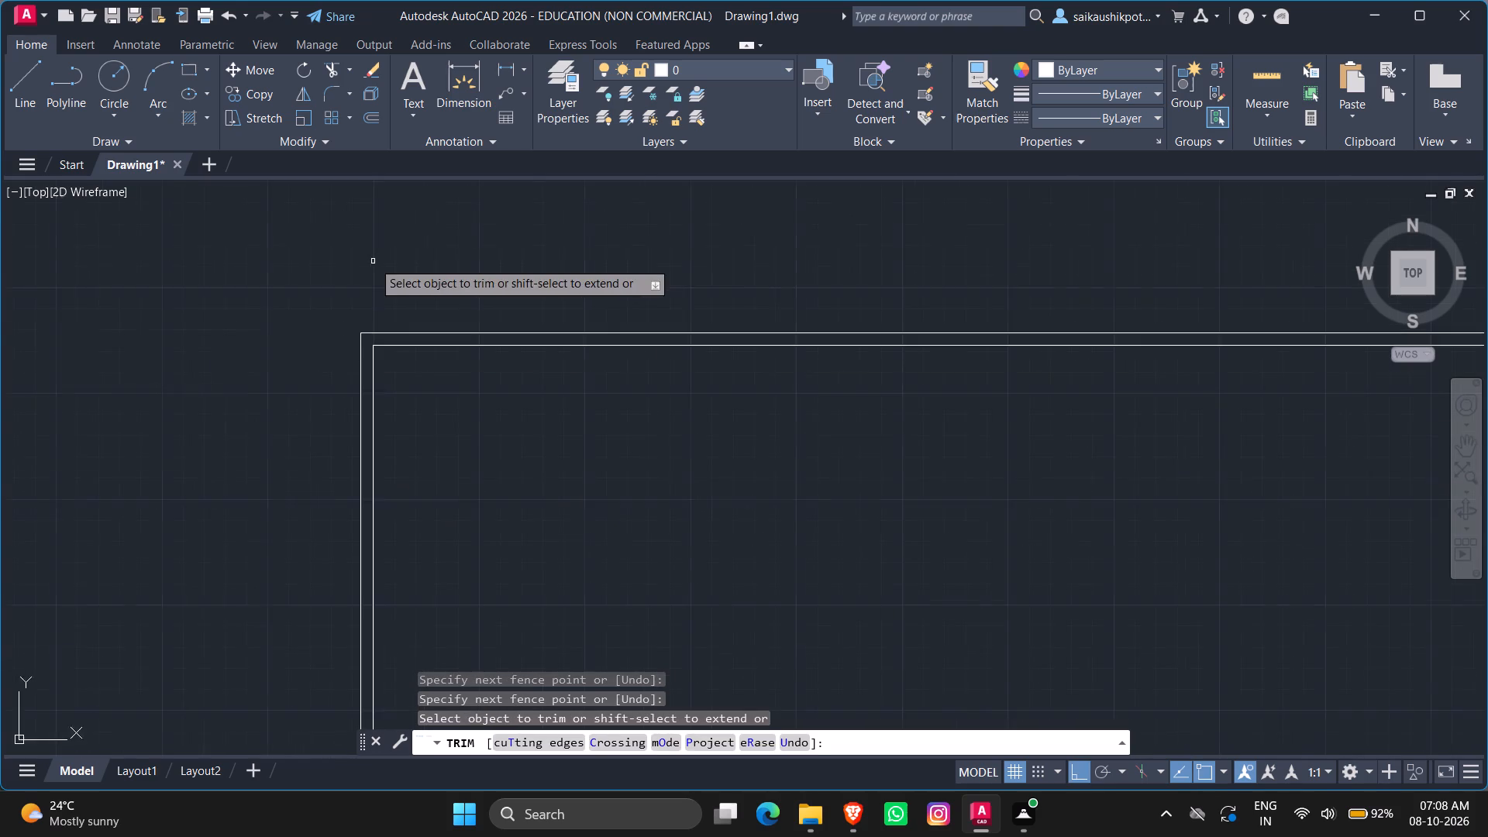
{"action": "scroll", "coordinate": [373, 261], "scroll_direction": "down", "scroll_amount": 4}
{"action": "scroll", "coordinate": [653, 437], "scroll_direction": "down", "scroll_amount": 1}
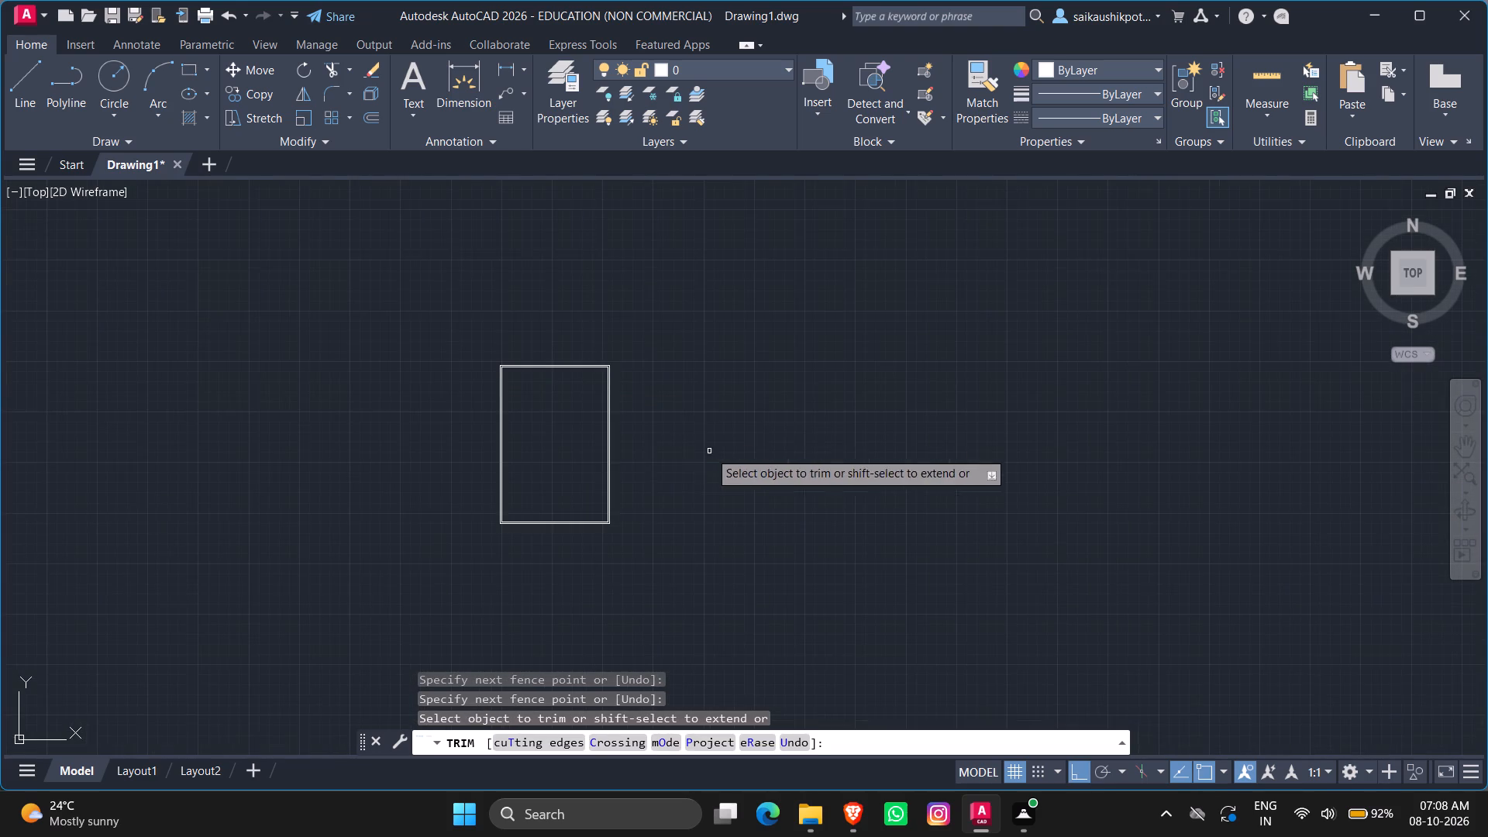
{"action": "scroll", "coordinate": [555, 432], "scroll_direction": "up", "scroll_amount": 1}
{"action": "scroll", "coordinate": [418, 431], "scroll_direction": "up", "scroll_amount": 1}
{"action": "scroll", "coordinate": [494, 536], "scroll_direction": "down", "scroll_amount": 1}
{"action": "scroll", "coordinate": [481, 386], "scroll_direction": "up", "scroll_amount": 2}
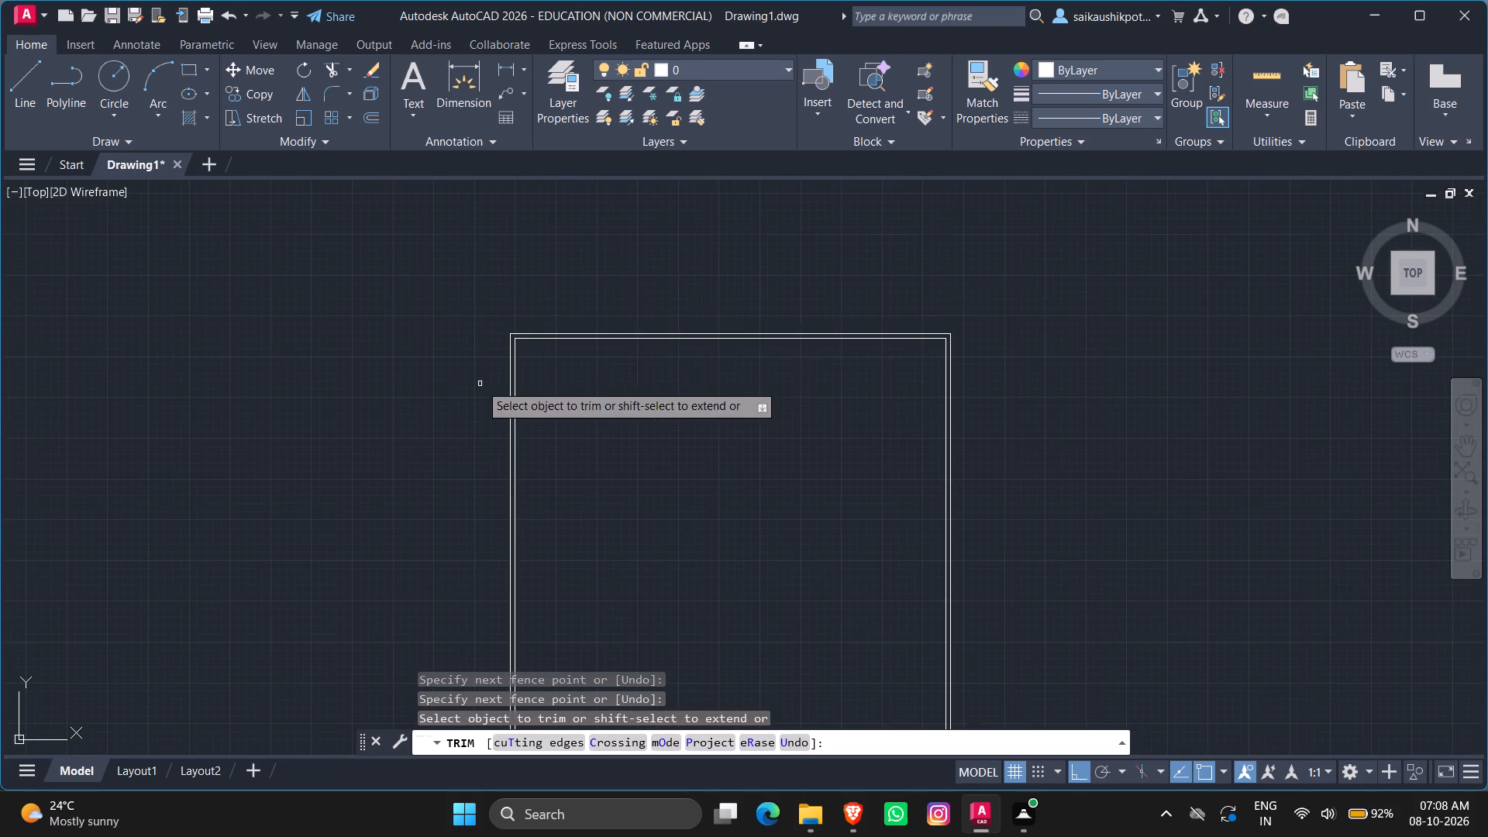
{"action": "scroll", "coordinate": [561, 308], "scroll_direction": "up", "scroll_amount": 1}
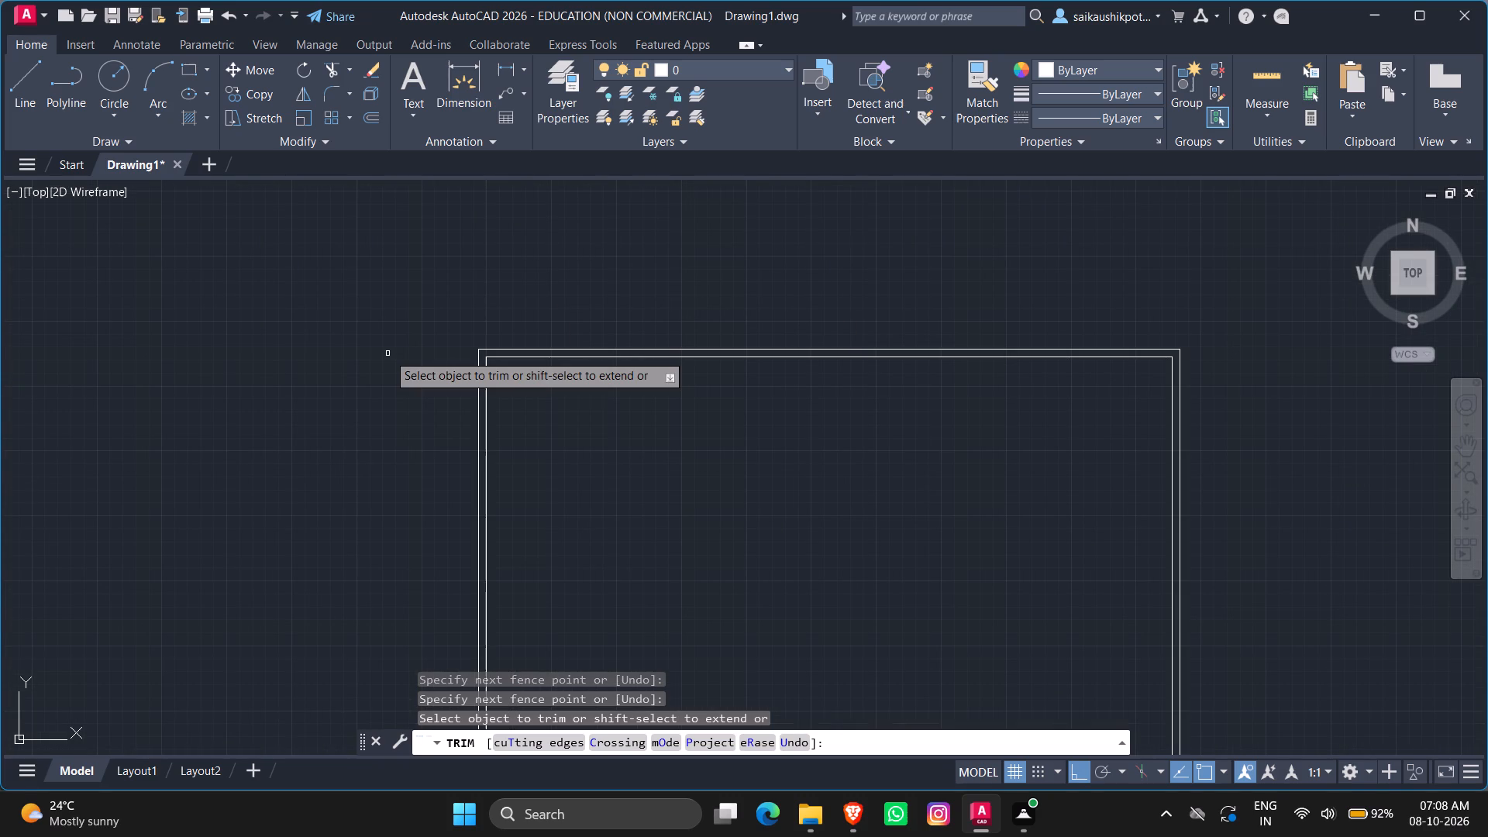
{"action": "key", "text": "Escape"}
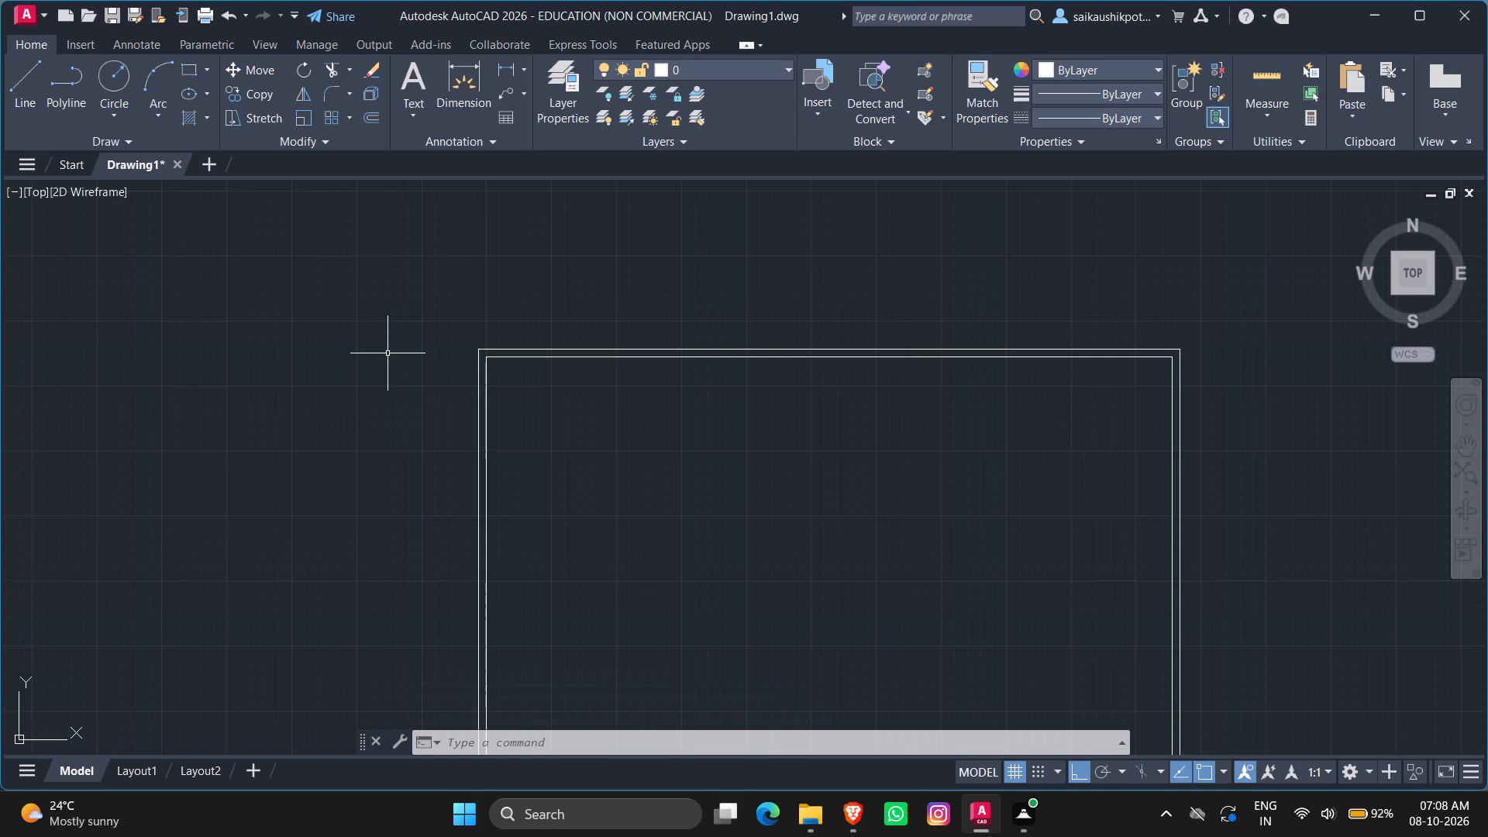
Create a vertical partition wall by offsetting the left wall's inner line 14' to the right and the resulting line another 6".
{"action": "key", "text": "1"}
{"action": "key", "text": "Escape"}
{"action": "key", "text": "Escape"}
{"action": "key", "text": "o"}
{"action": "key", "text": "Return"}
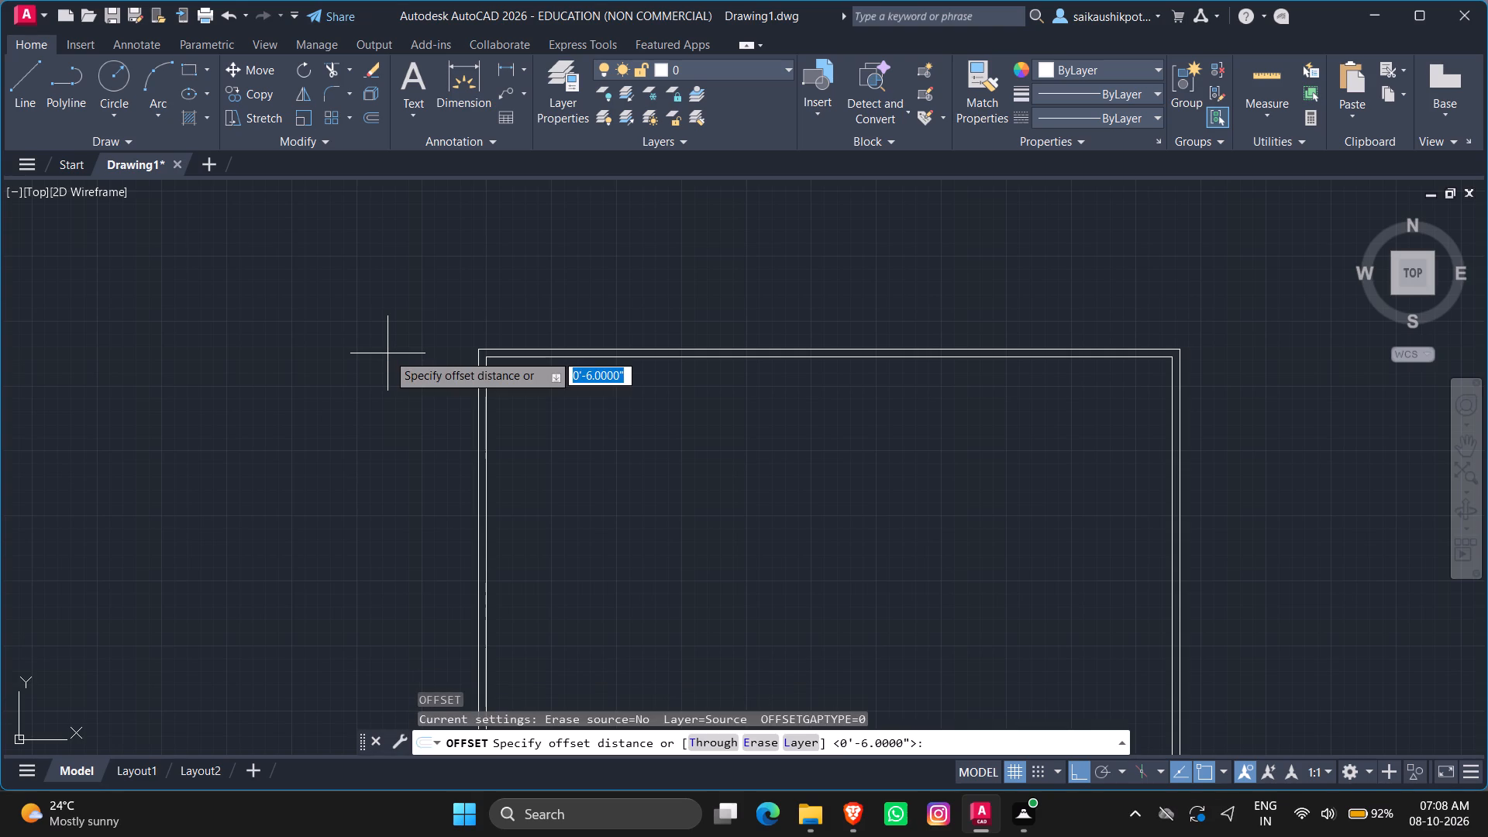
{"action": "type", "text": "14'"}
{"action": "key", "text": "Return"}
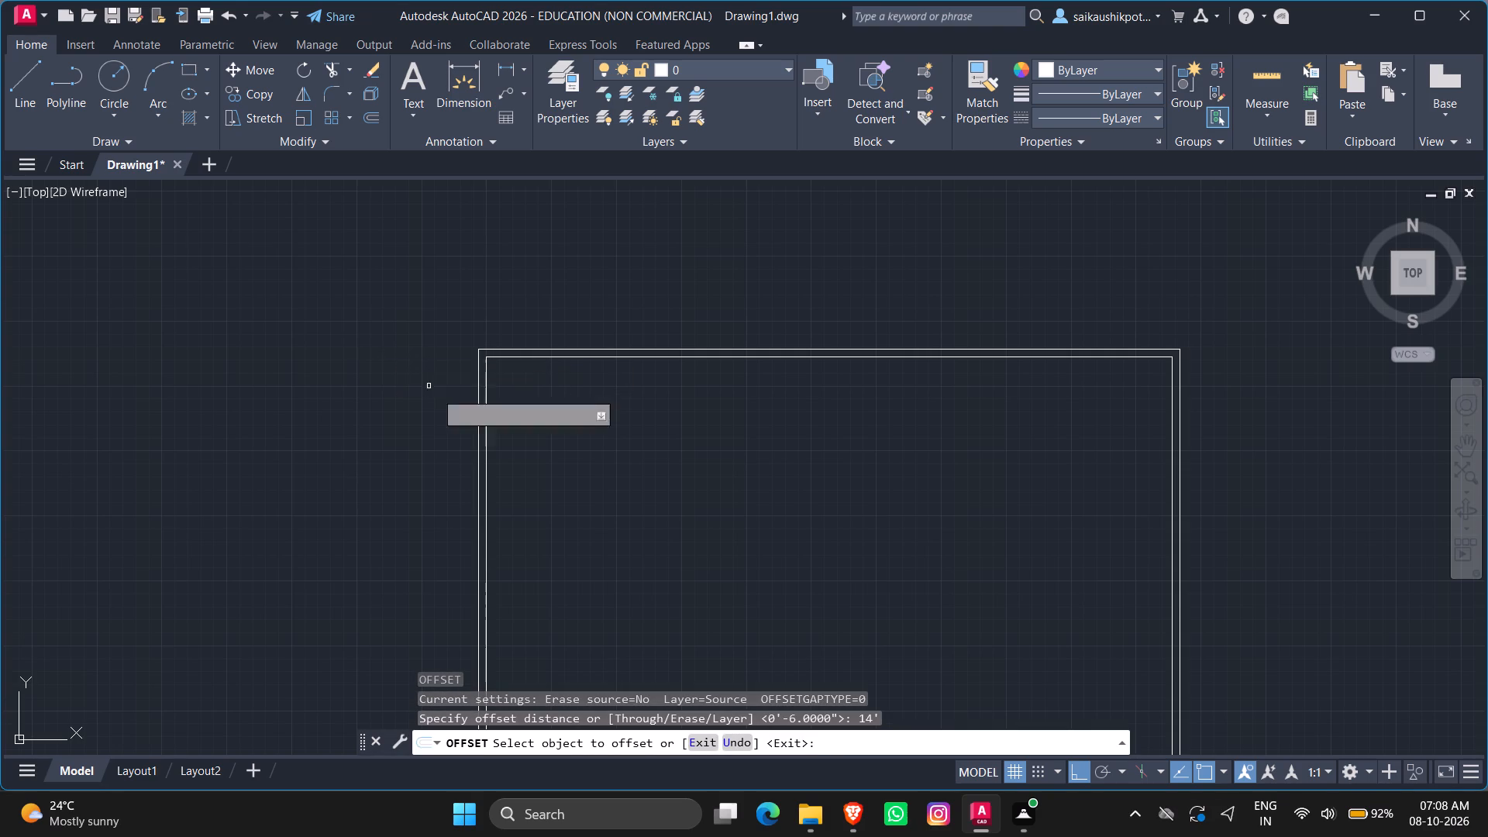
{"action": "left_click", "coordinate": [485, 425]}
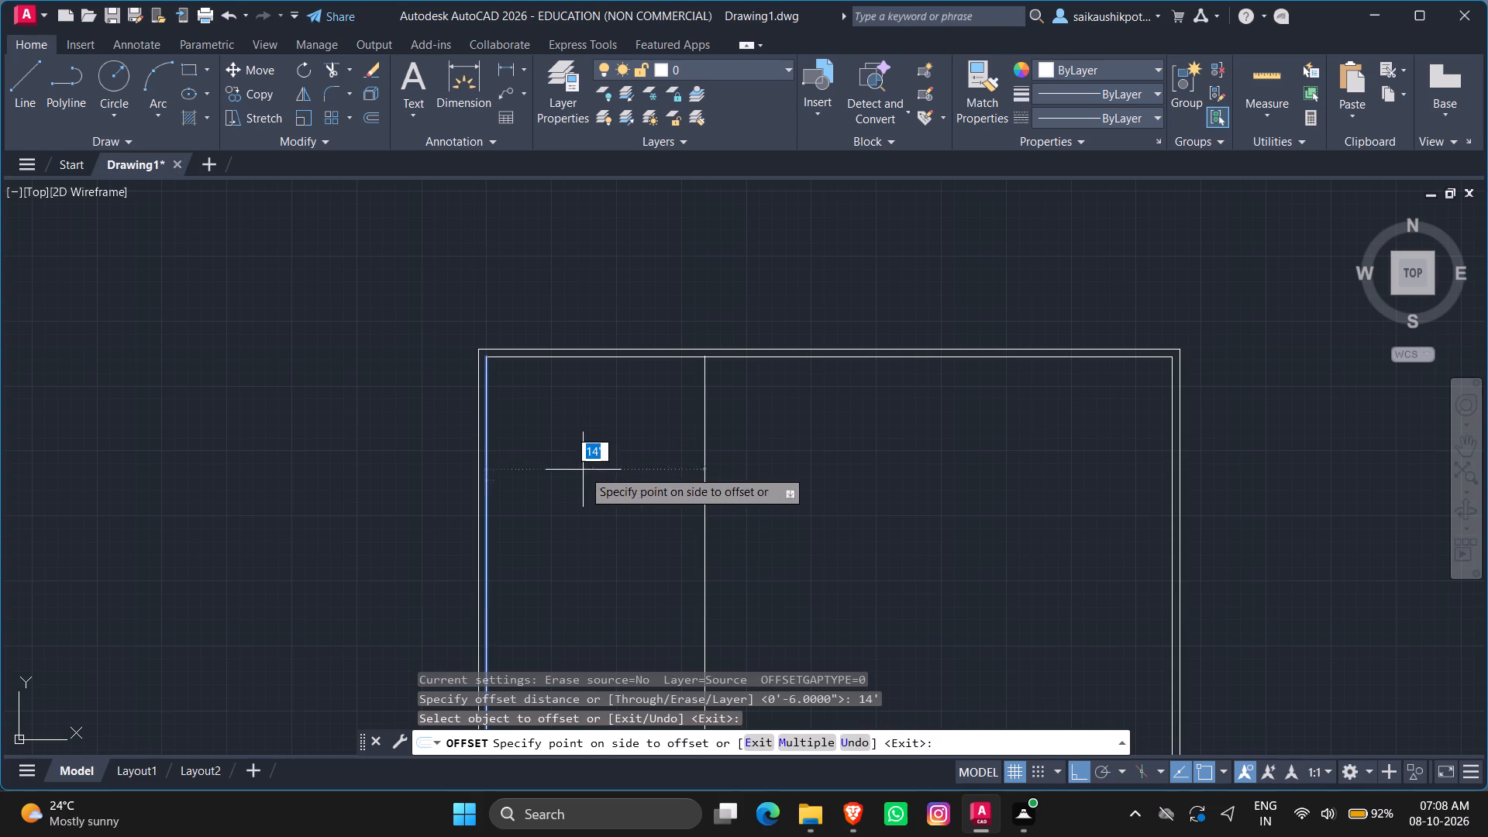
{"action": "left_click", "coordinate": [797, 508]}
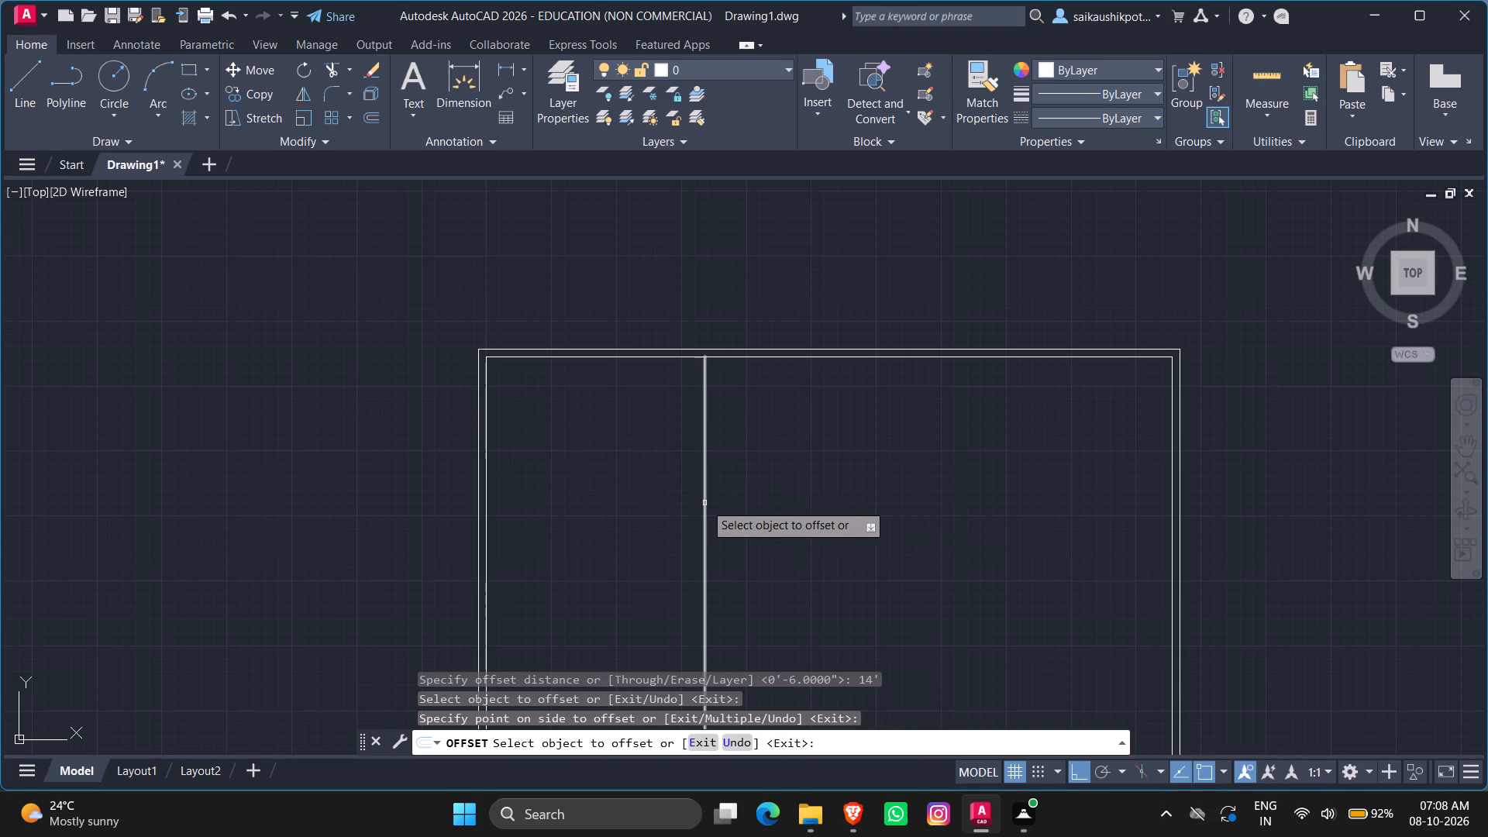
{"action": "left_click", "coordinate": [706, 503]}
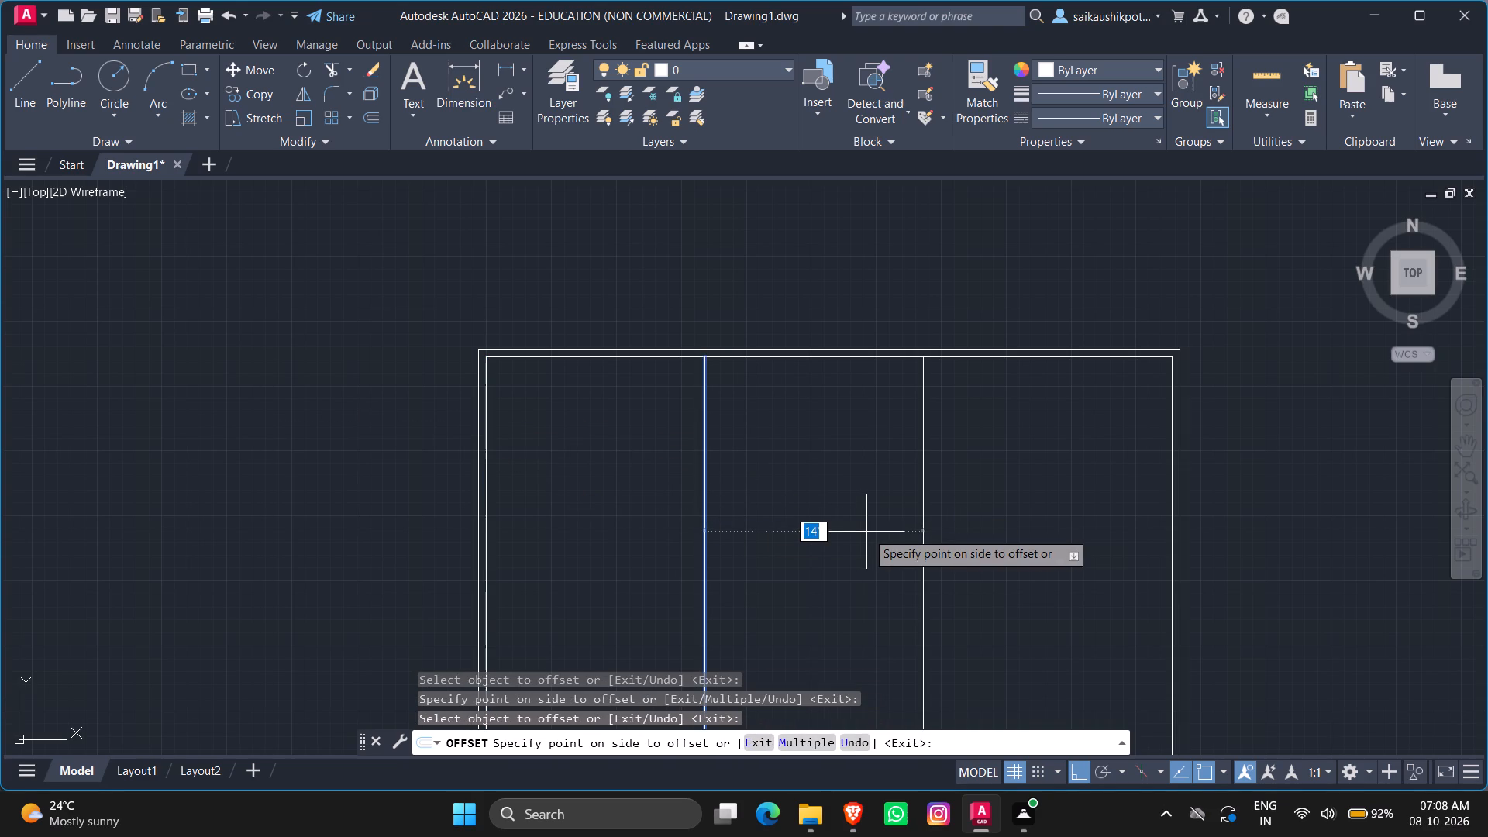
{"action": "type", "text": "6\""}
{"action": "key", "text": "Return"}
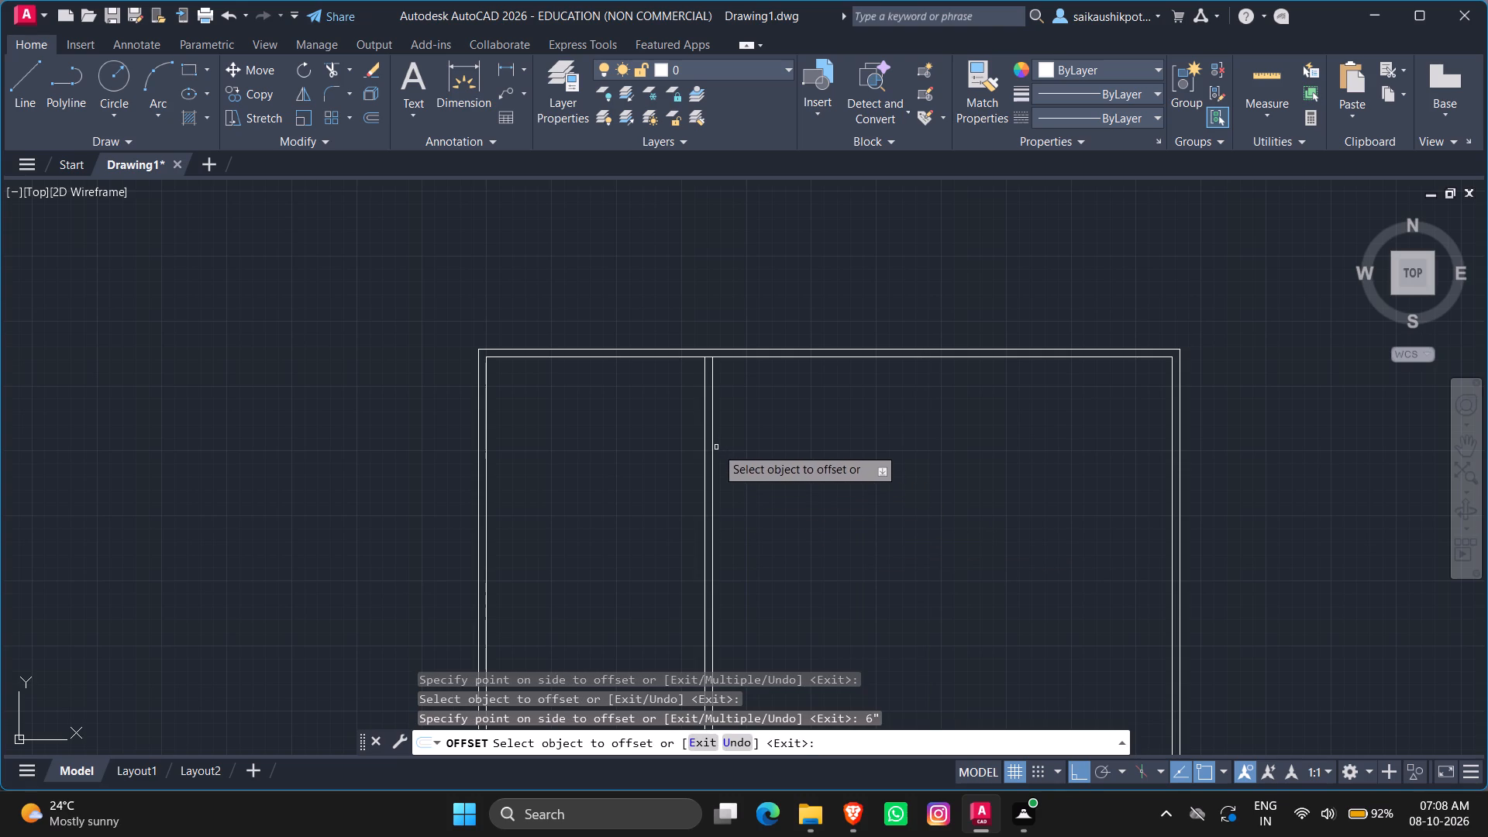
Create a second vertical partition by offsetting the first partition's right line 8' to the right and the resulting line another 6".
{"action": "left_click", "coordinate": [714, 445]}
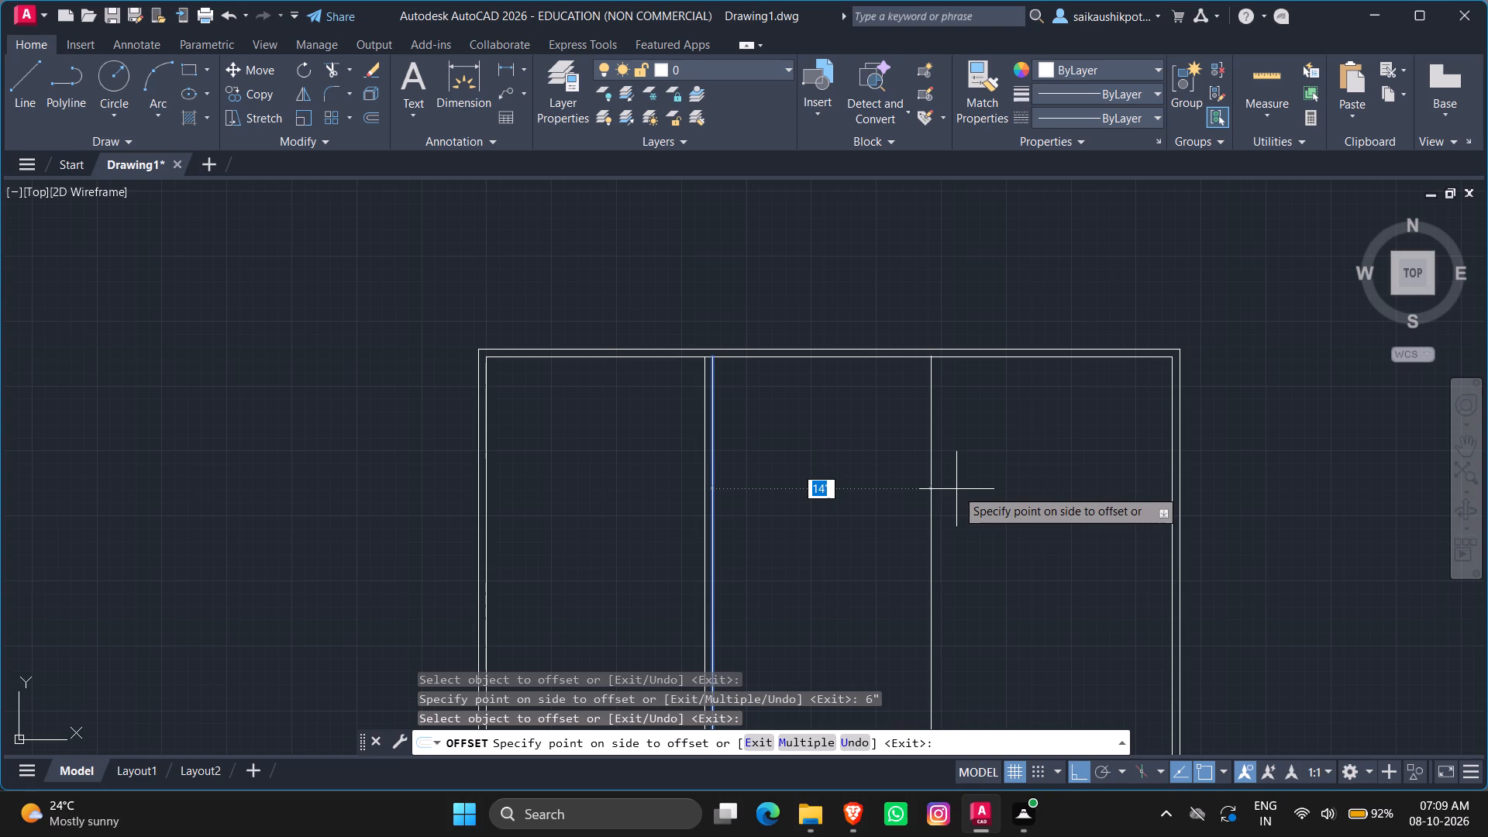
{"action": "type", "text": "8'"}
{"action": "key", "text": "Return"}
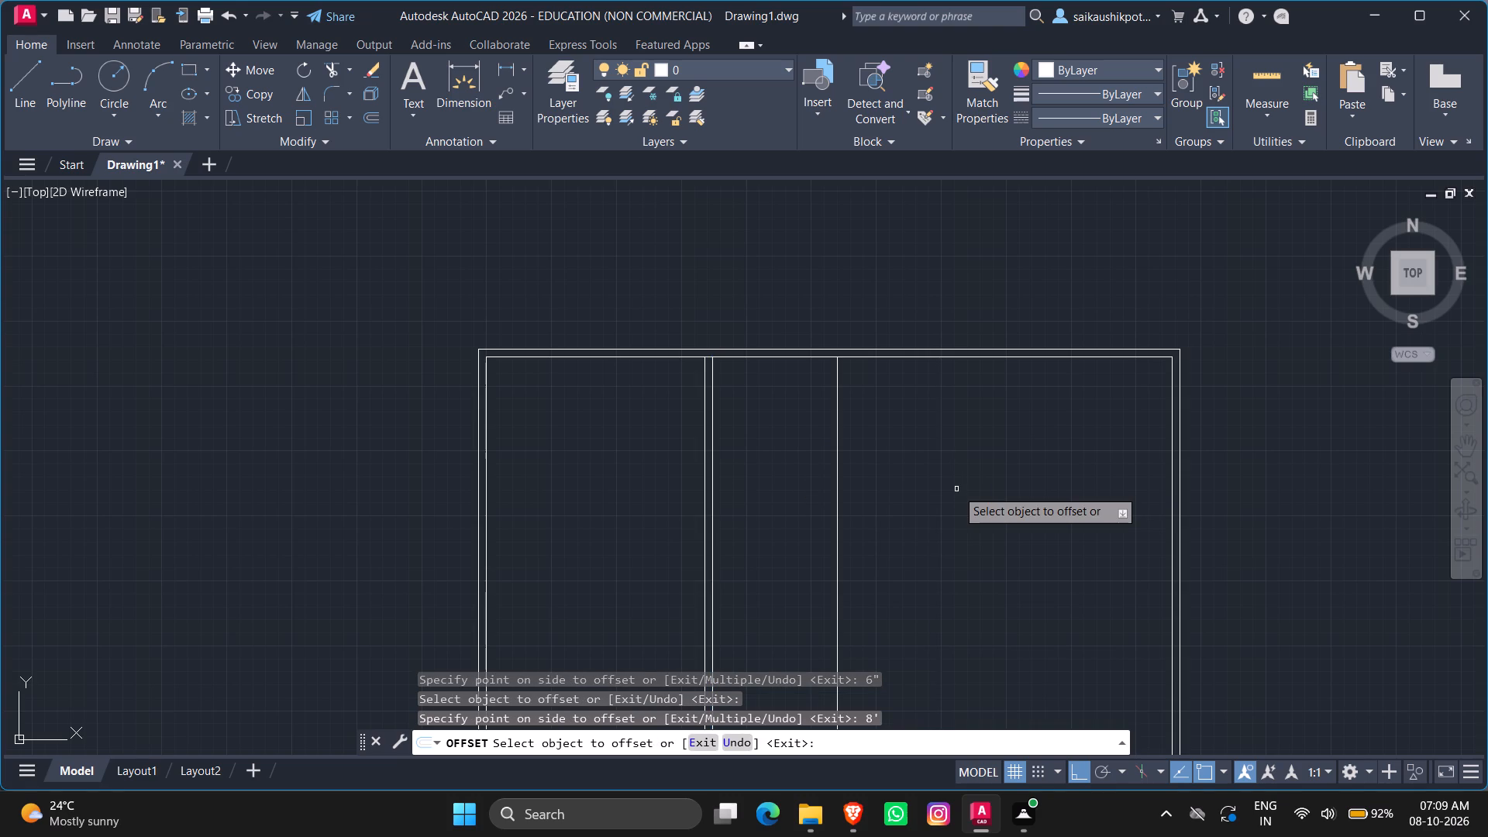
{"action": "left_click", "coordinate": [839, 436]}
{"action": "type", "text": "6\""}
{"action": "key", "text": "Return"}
Measure the clear width between the second partition and the right outer wall.
{"action": "left_click", "coordinate": [1266, 87]}
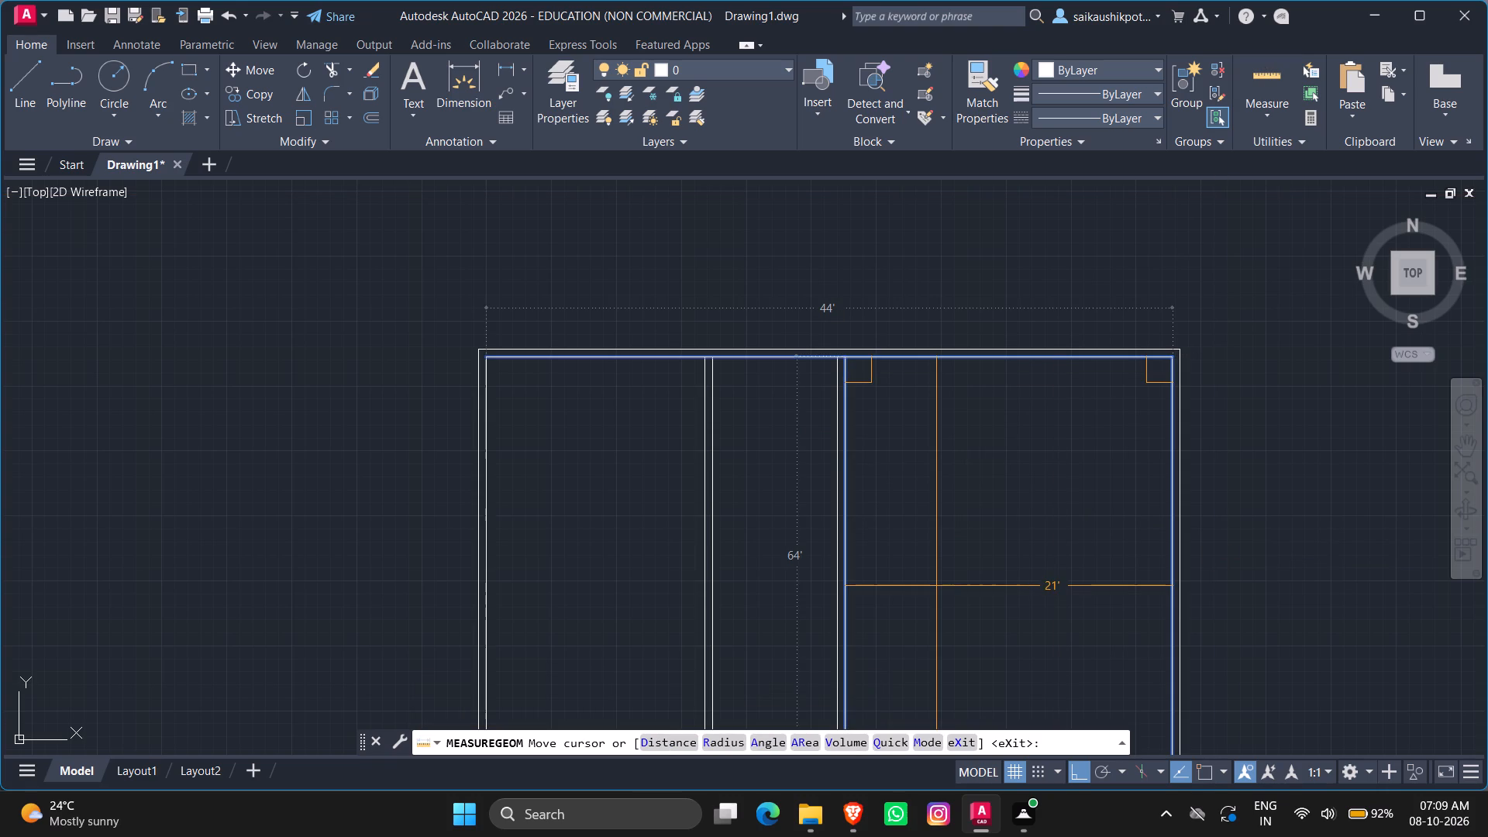
{"action": "key", "text": "Escape"}
{"action": "key", "text": "Escape"}
{"action": "key", "text": "Escape"}
{"action": "key", "text": "Escape"}
{"action": "key", "text": "Escape"}
{"action": "key", "text": "Escape"}
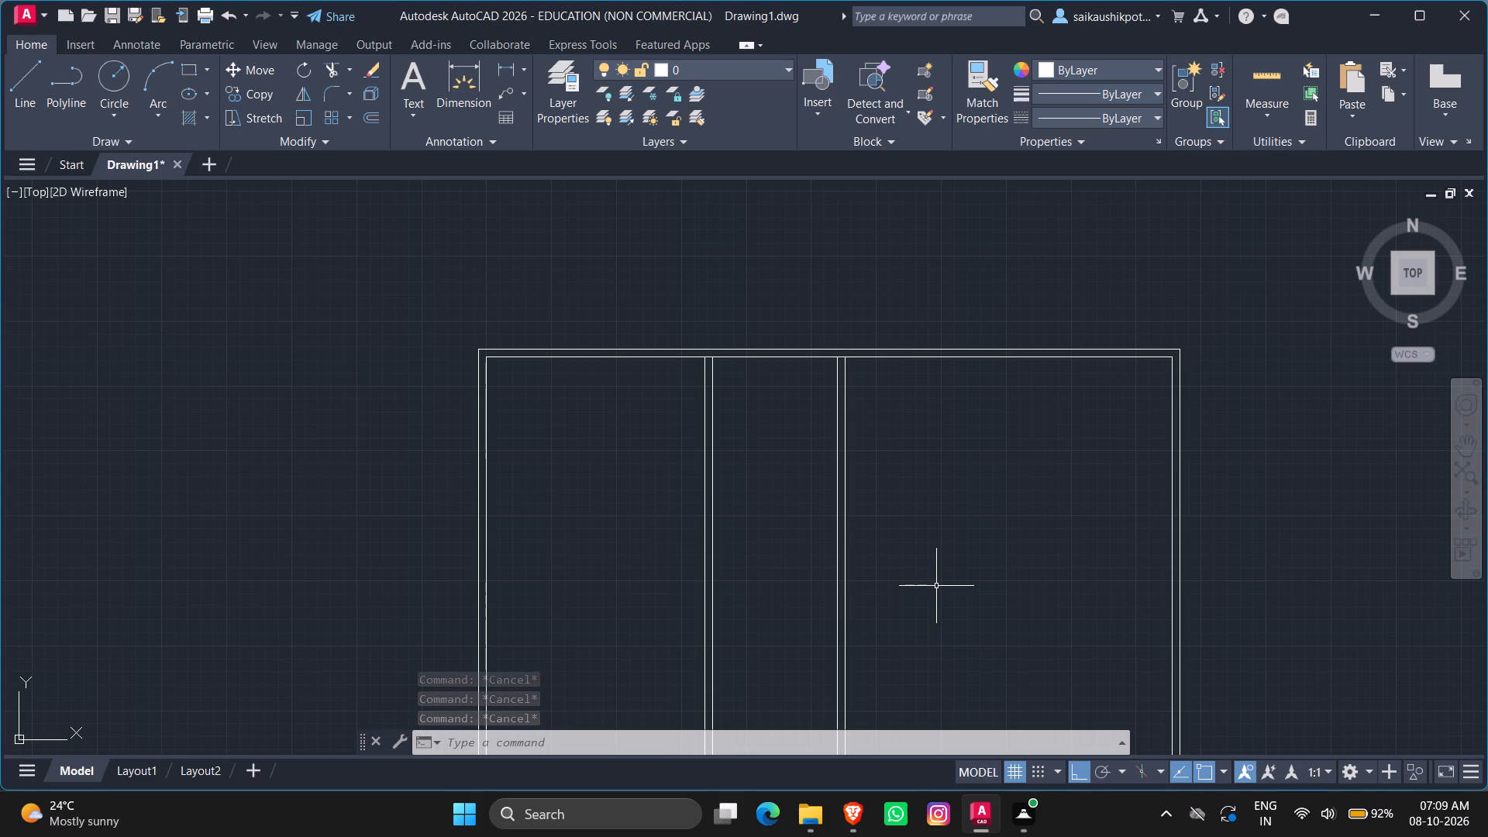
Erase the whole plan, including the outer walls and both partitions.
{"action": "scroll", "coordinate": [677, 138], "scroll_direction": "down", "scroll_amount": 7}
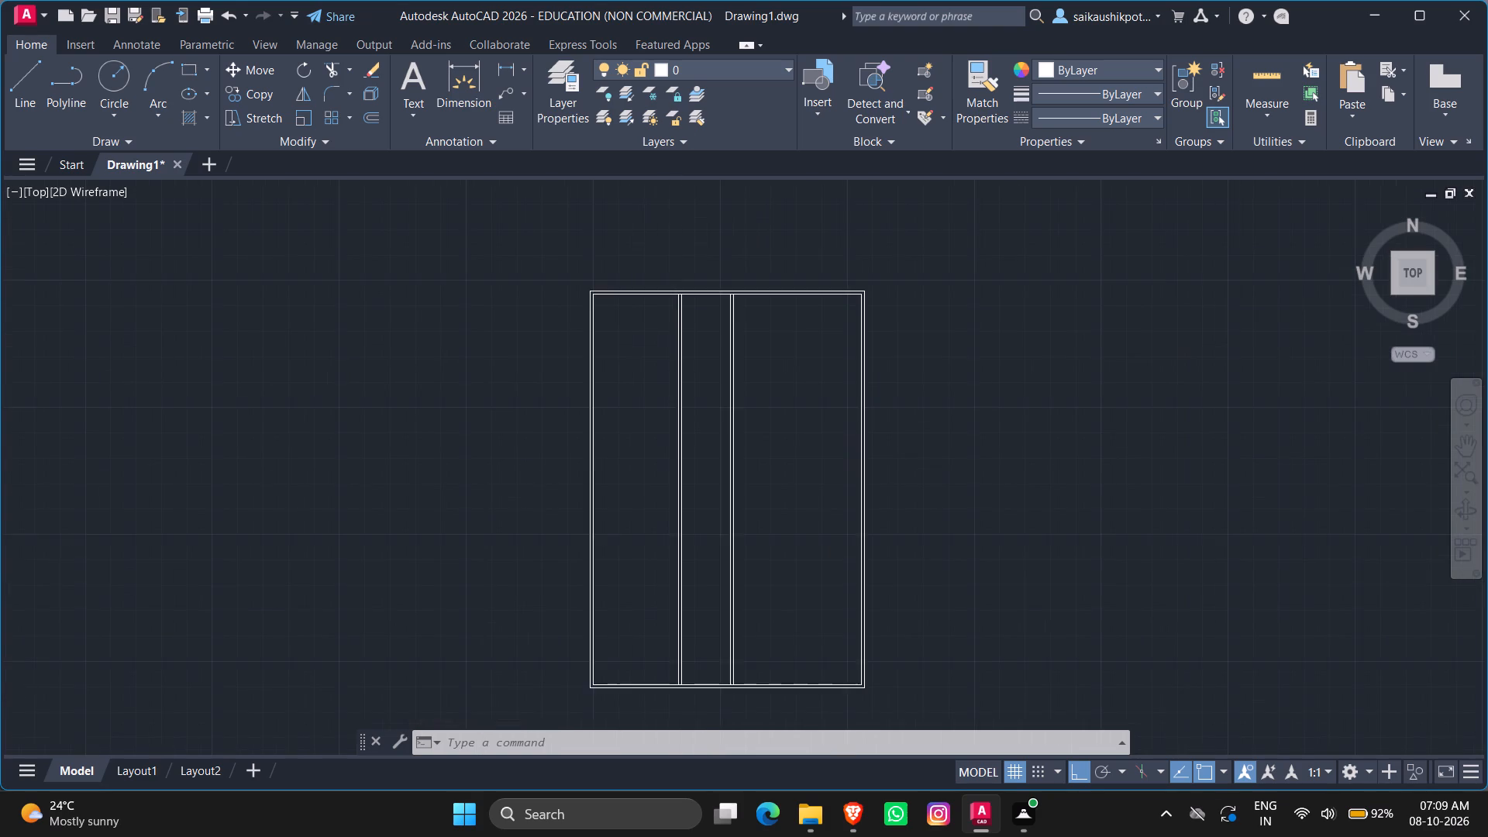
{"action": "scroll", "coordinate": [715, 404], "scroll_direction": "down", "scroll_amount": 1}
{"action": "left_click", "coordinate": [825, 573]}
{"action": "left_click", "coordinate": [627, 279]}
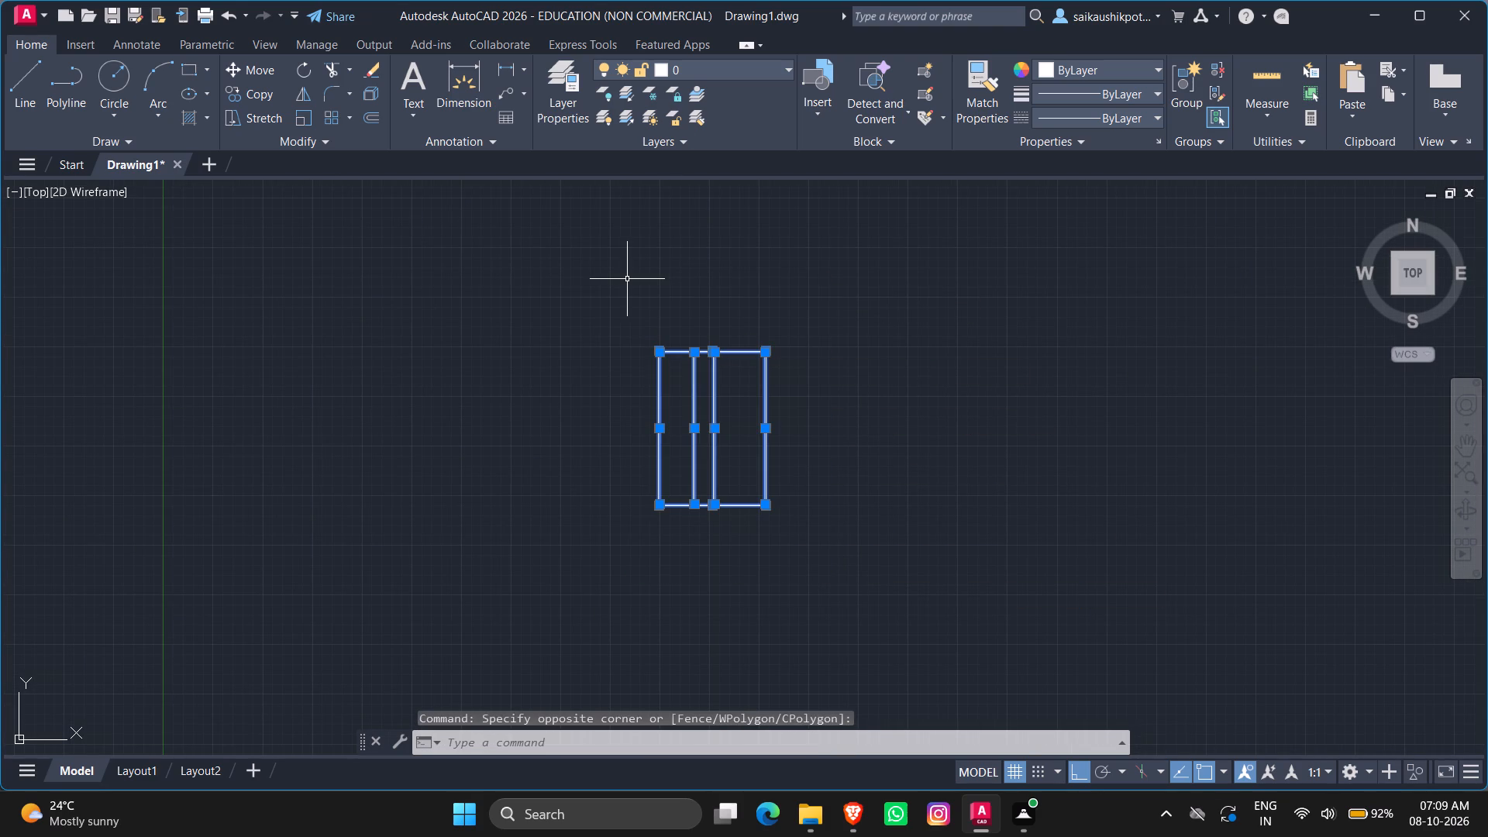
{"action": "key", "text": "Delete"}
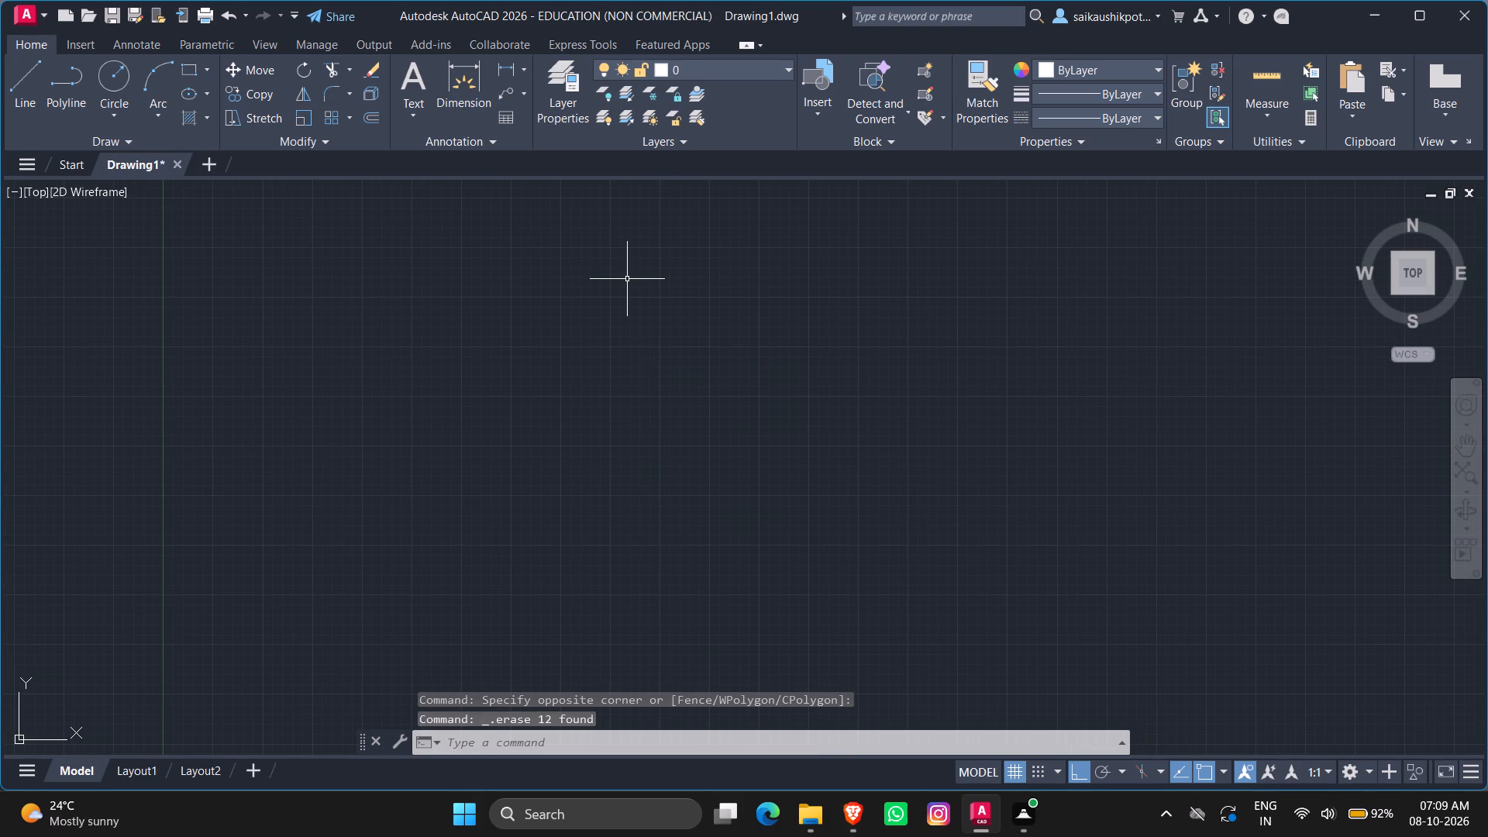
{"action": "key", "text": "Escape"}
{"action": "key", "text": "Escape"}
Draw a 14' horizontal line to the right from a new start point in the empty drawing.
{"action": "key", "text": "l"}
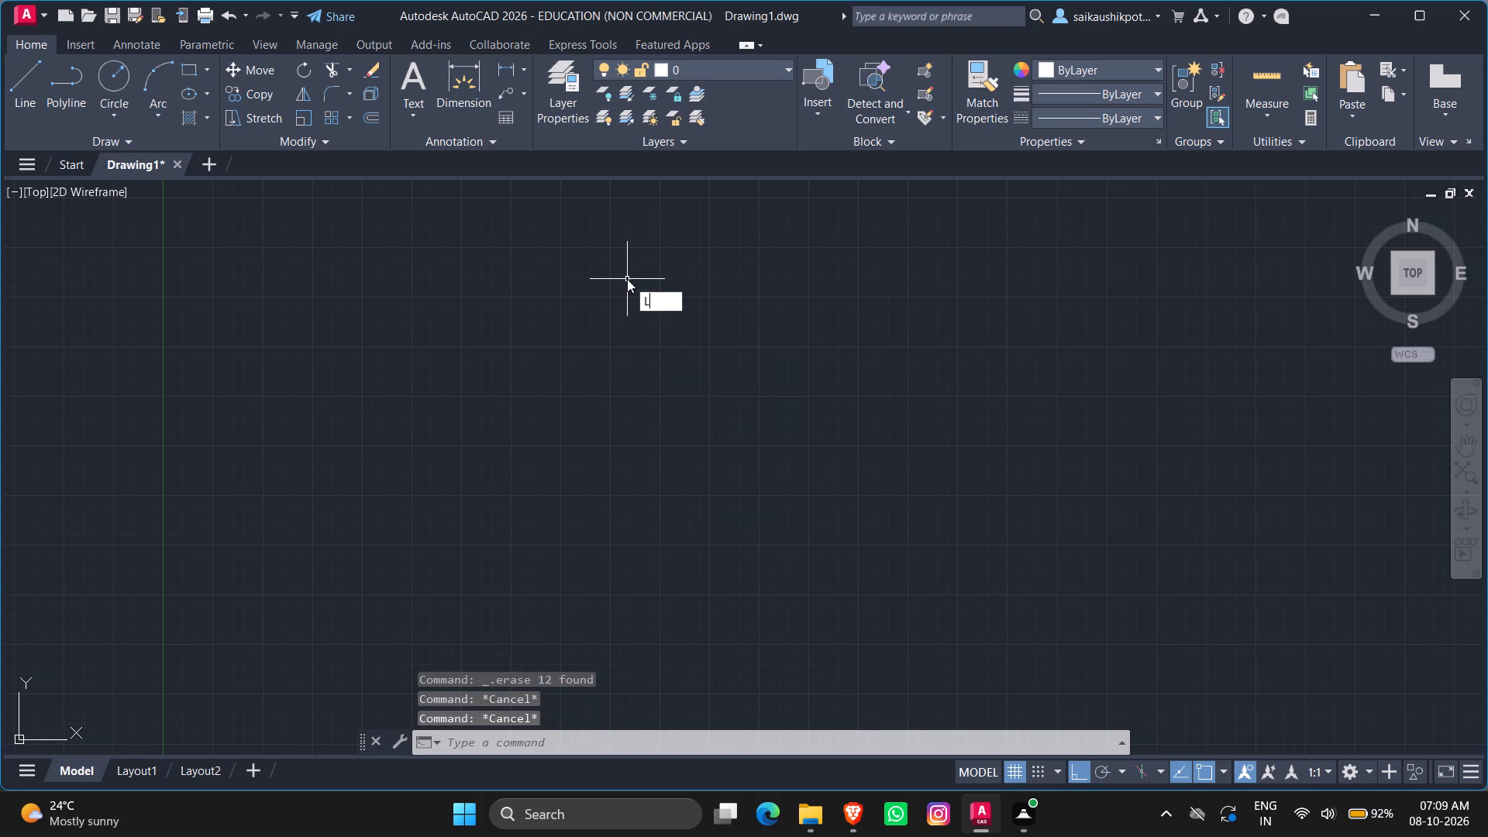
{"action": "key", "text": "Return"}
{"action": "scroll", "coordinate": [627, 279], "scroll_direction": "down", "scroll_amount": 3}
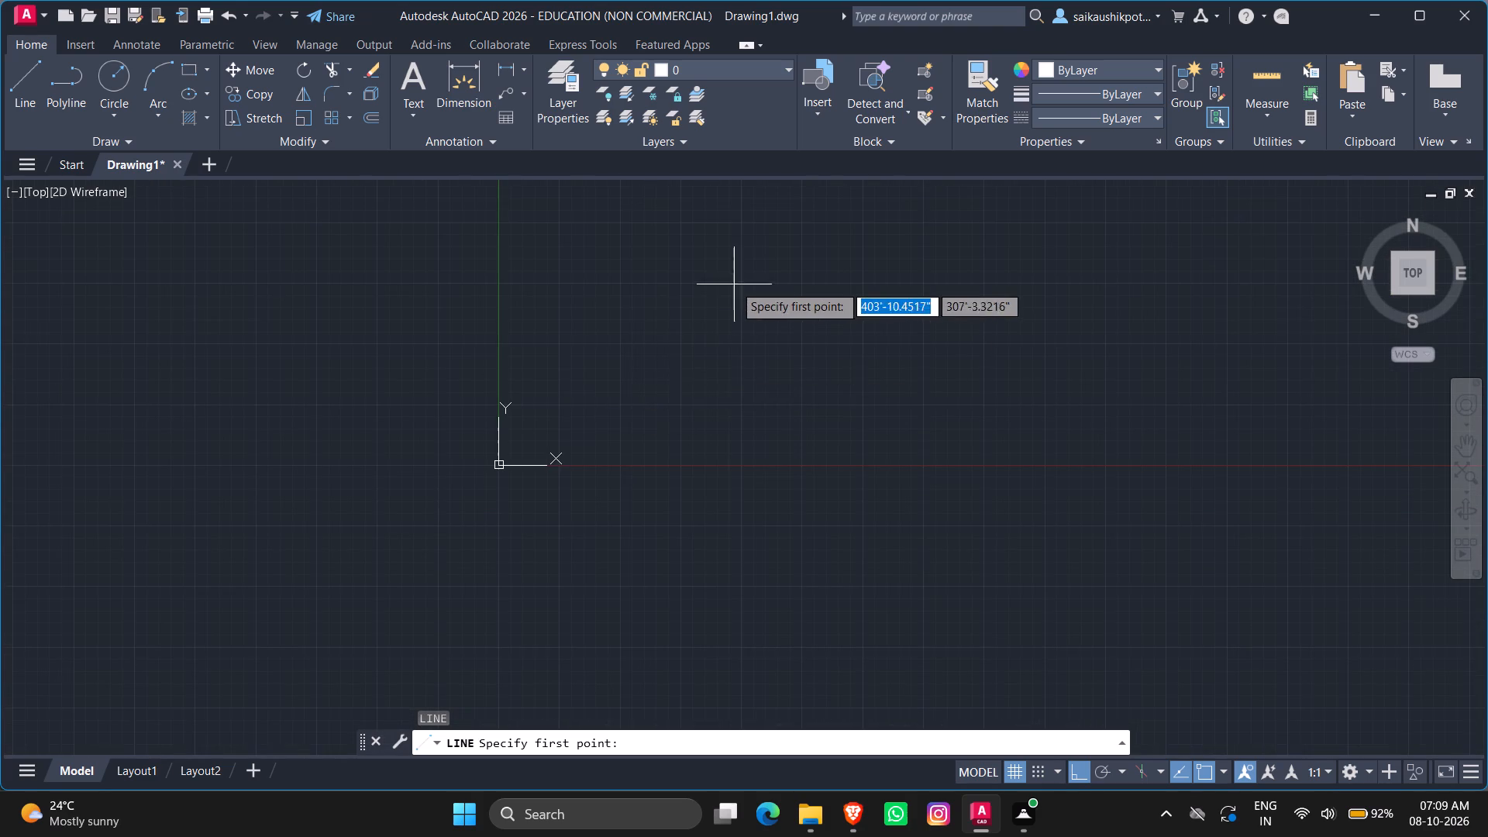
{"action": "scroll", "coordinate": [734, 284], "scroll_direction": "up", "scroll_amount": 6}
{"action": "left_click", "coordinate": [530, 316]}
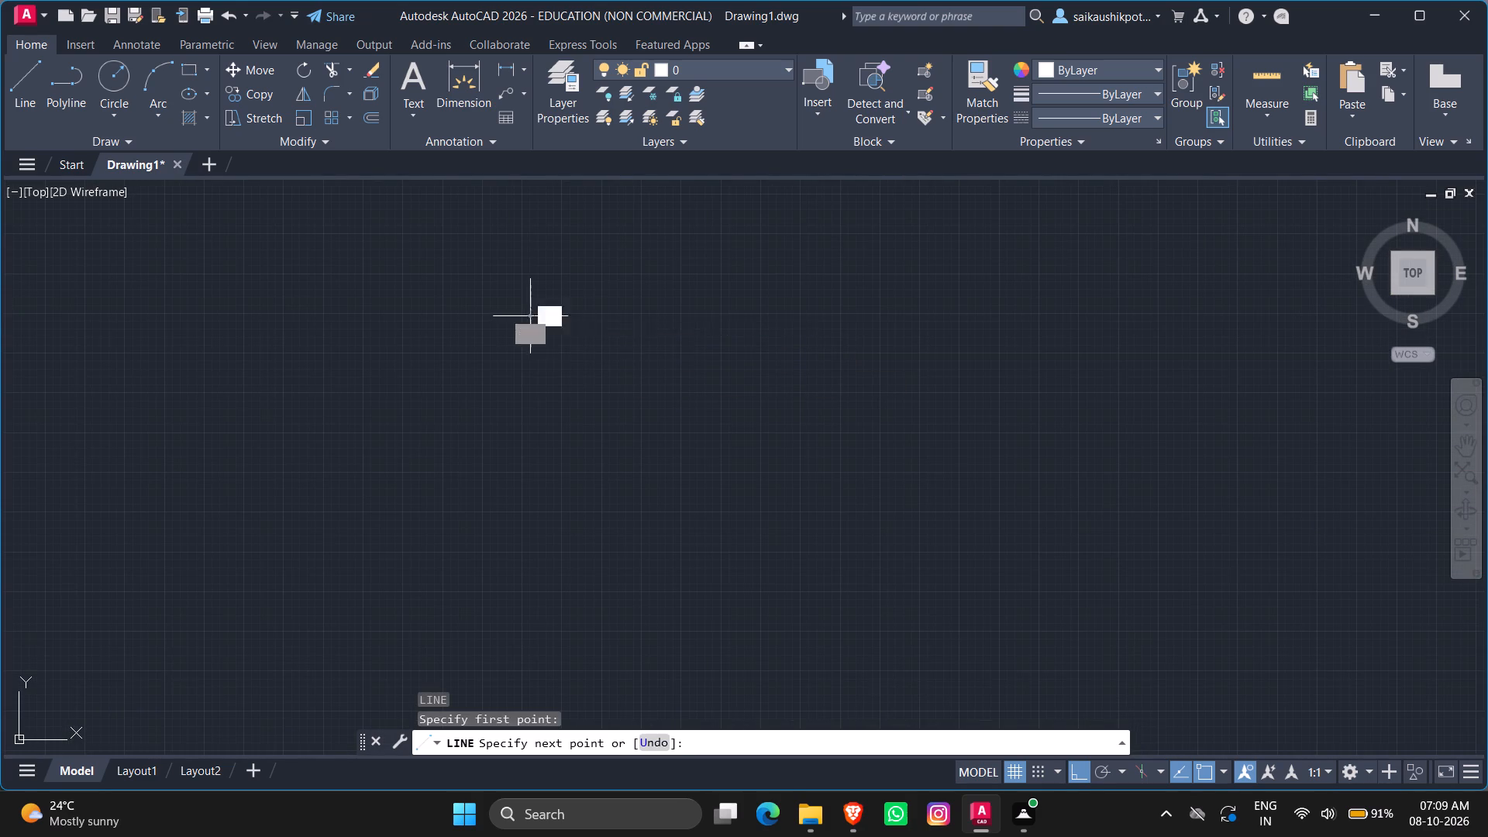
{"action": "scroll", "coordinate": [523, 329], "scroll_direction": "up", "scroll_amount": 2}
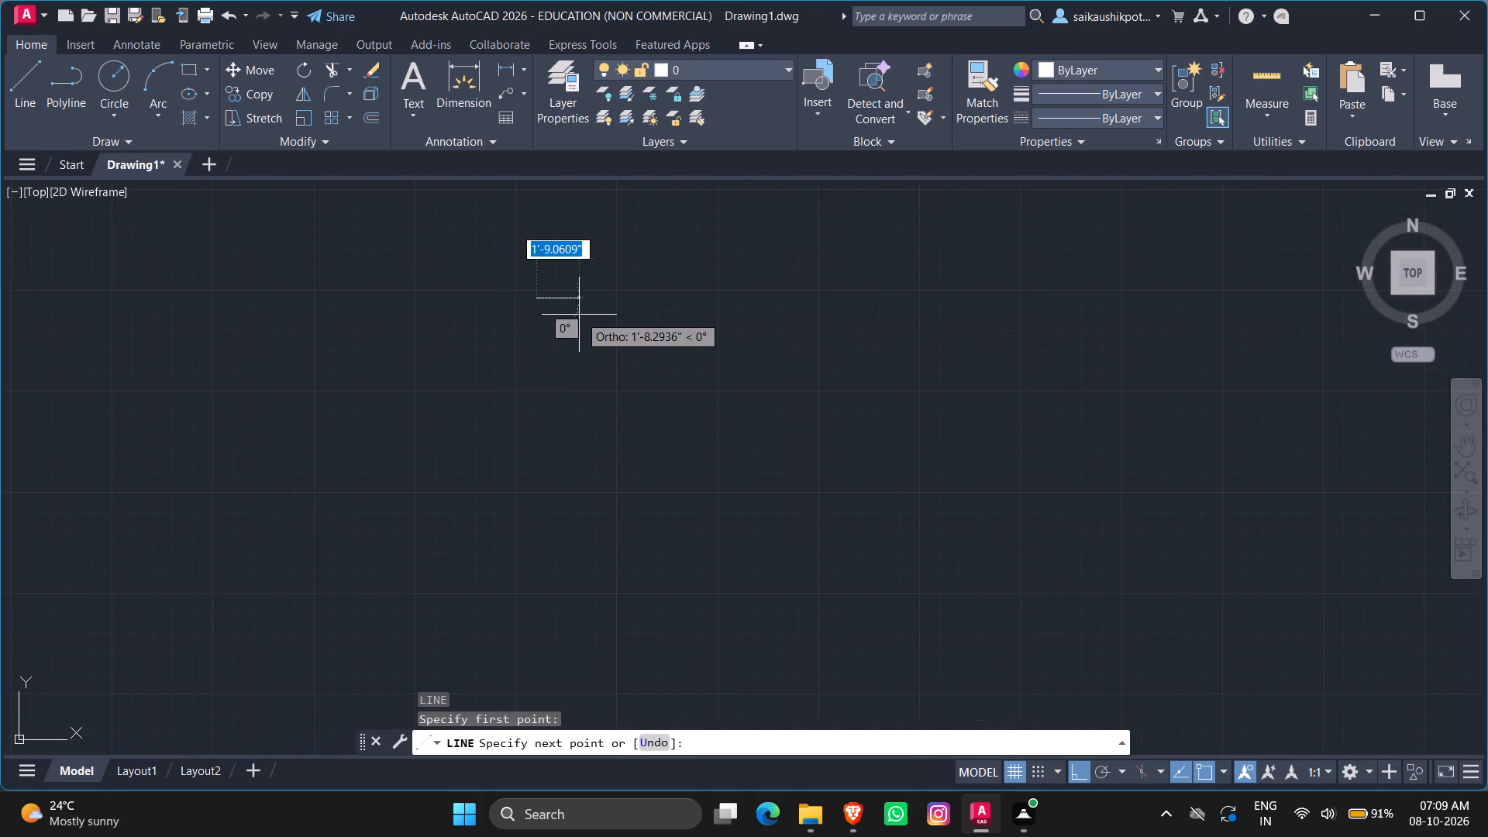
{"action": "scroll", "coordinate": [579, 315], "scroll_direction": "up", "scroll_amount": 2}
{"action": "scroll", "coordinate": [568, 368], "scroll_direction": "down", "scroll_amount": 3}
{"action": "scroll", "coordinate": [588, 426], "scroll_direction": "up", "scroll_amount": 2}
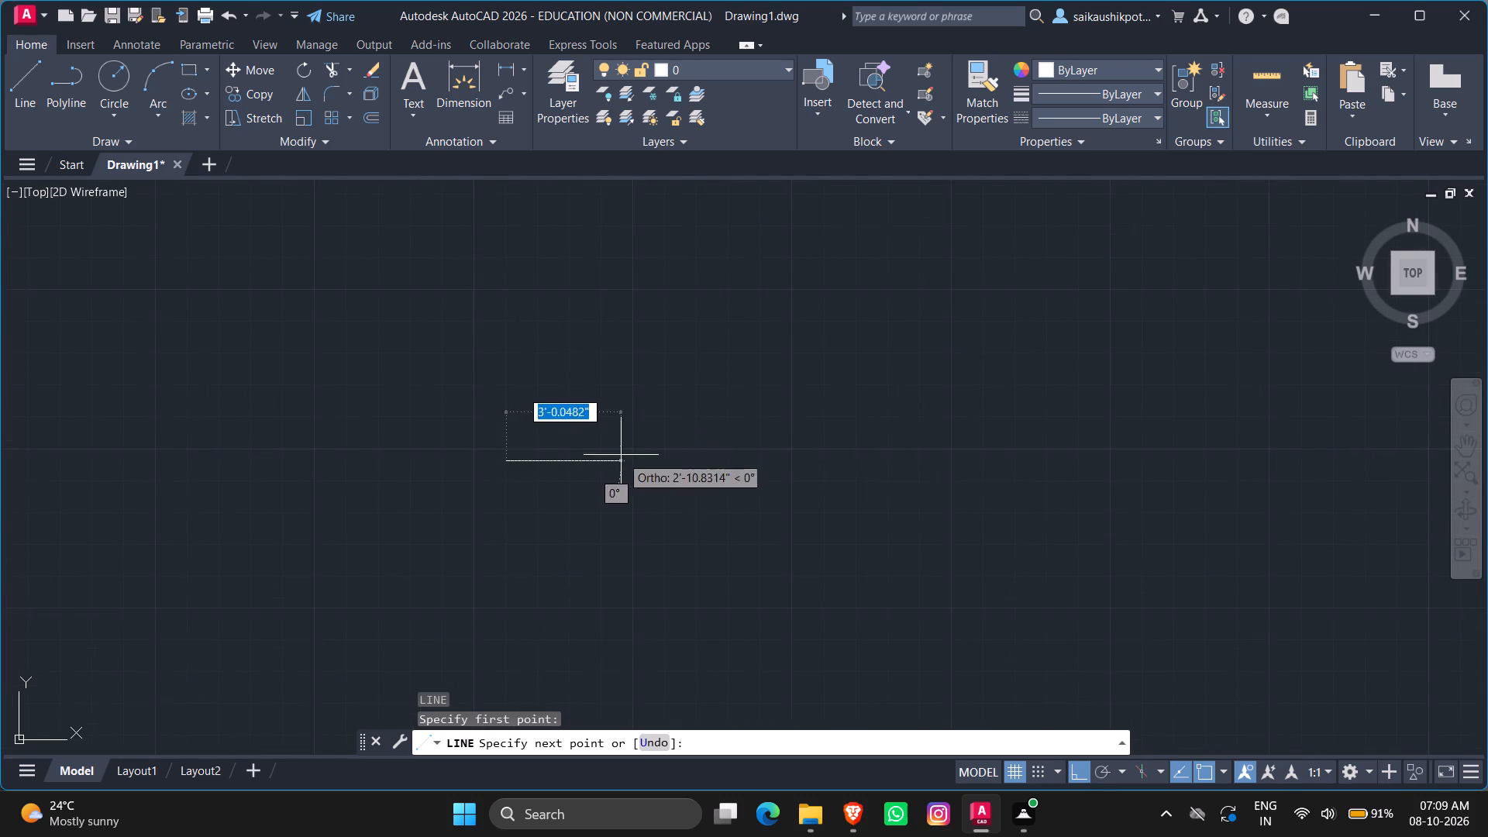
{"action": "scroll", "coordinate": [692, 467], "scroll_direction": "up", "scroll_amount": 1}
{"action": "scroll", "coordinate": [697, 430], "scroll_direction": "down", "scroll_amount": 1}
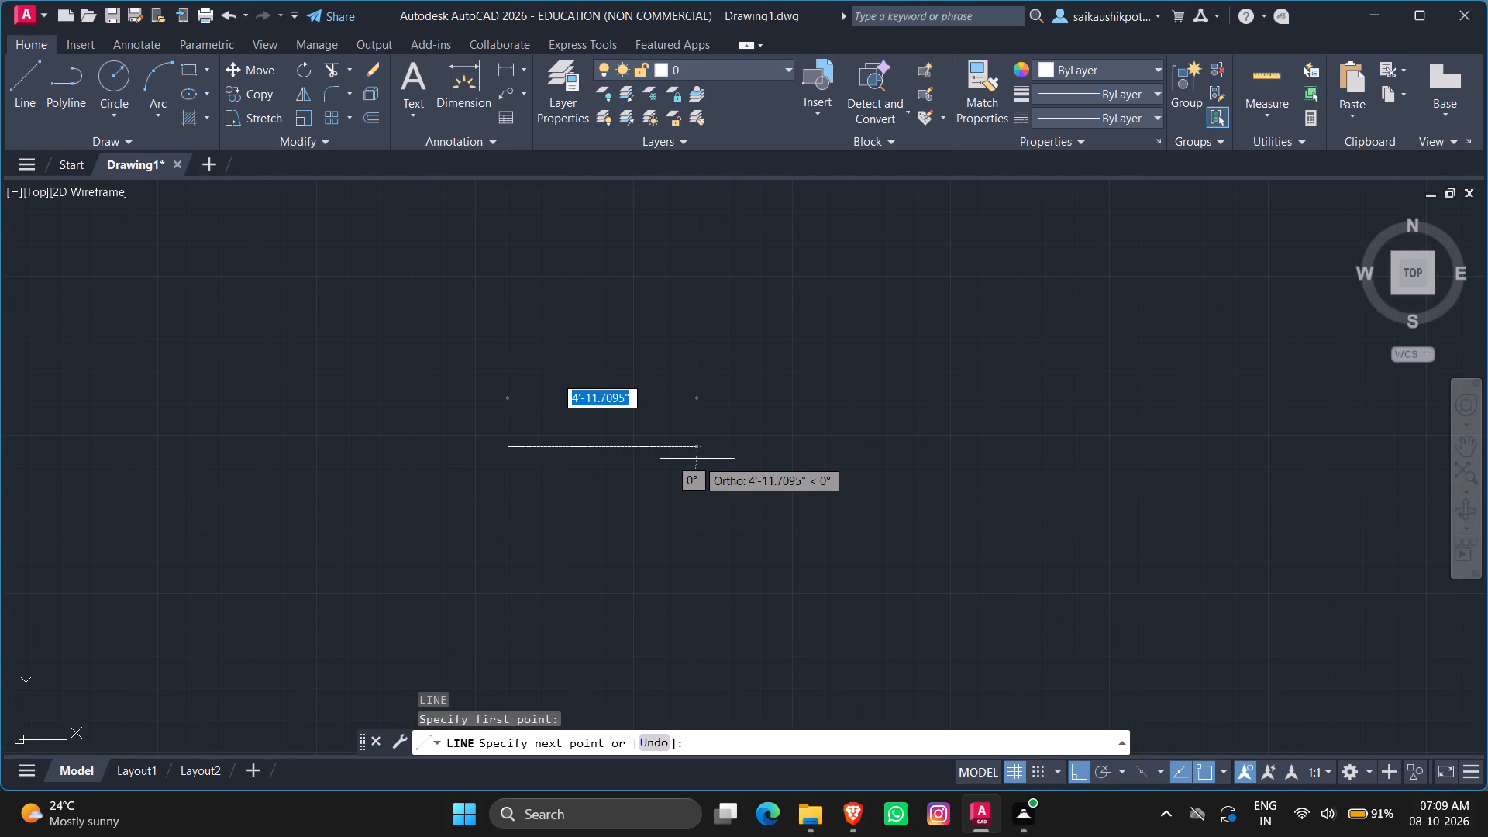
{"action": "type", "text": "14'"}
{"action": "key", "text": "Return"}
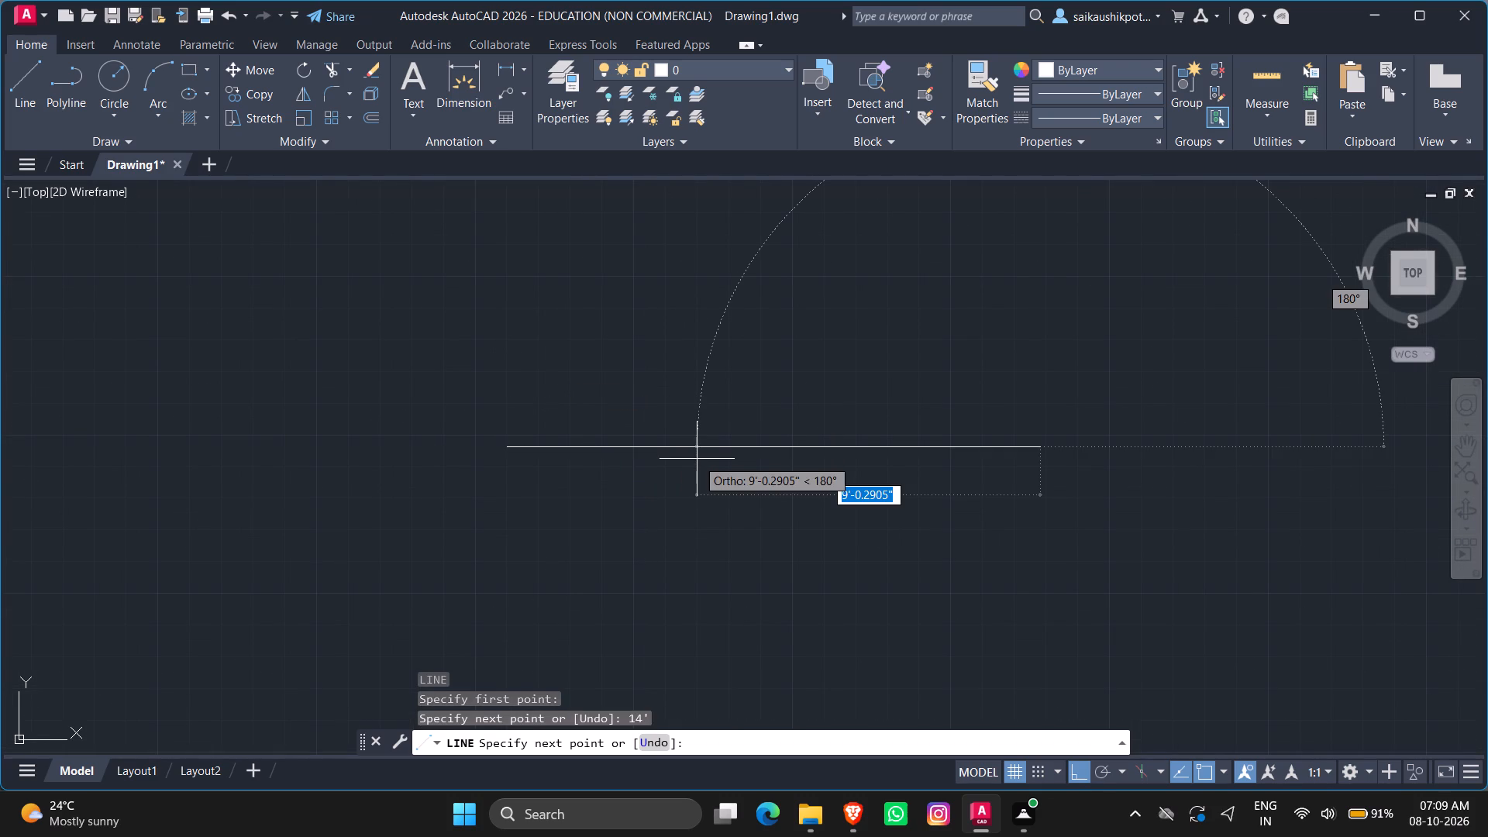
Continue with a 12' vertical line downward from the right end of the 14' line.
{"action": "scroll", "coordinate": [1101, 574], "scroll_direction": "down", "scroll_amount": 5}
{"action": "scroll", "coordinate": [1138, 518], "scroll_direction": "up", "scroll_amount": 3}
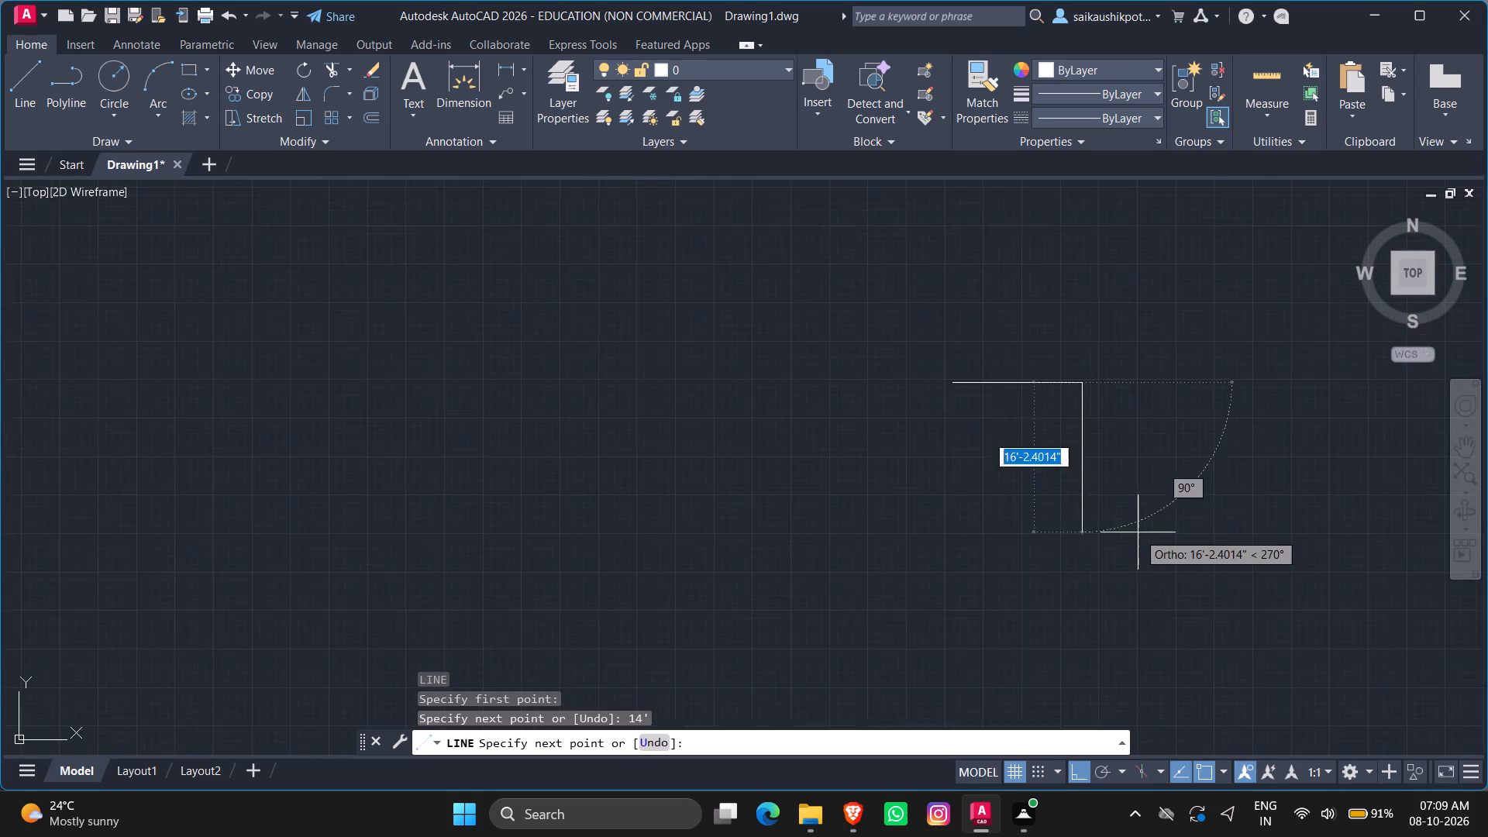
{"action": "scroll", "coordinate": [1138, 532], "scroll_direction": "up", "scroll_amount": 1}
{"action": "type", "text": "12"}
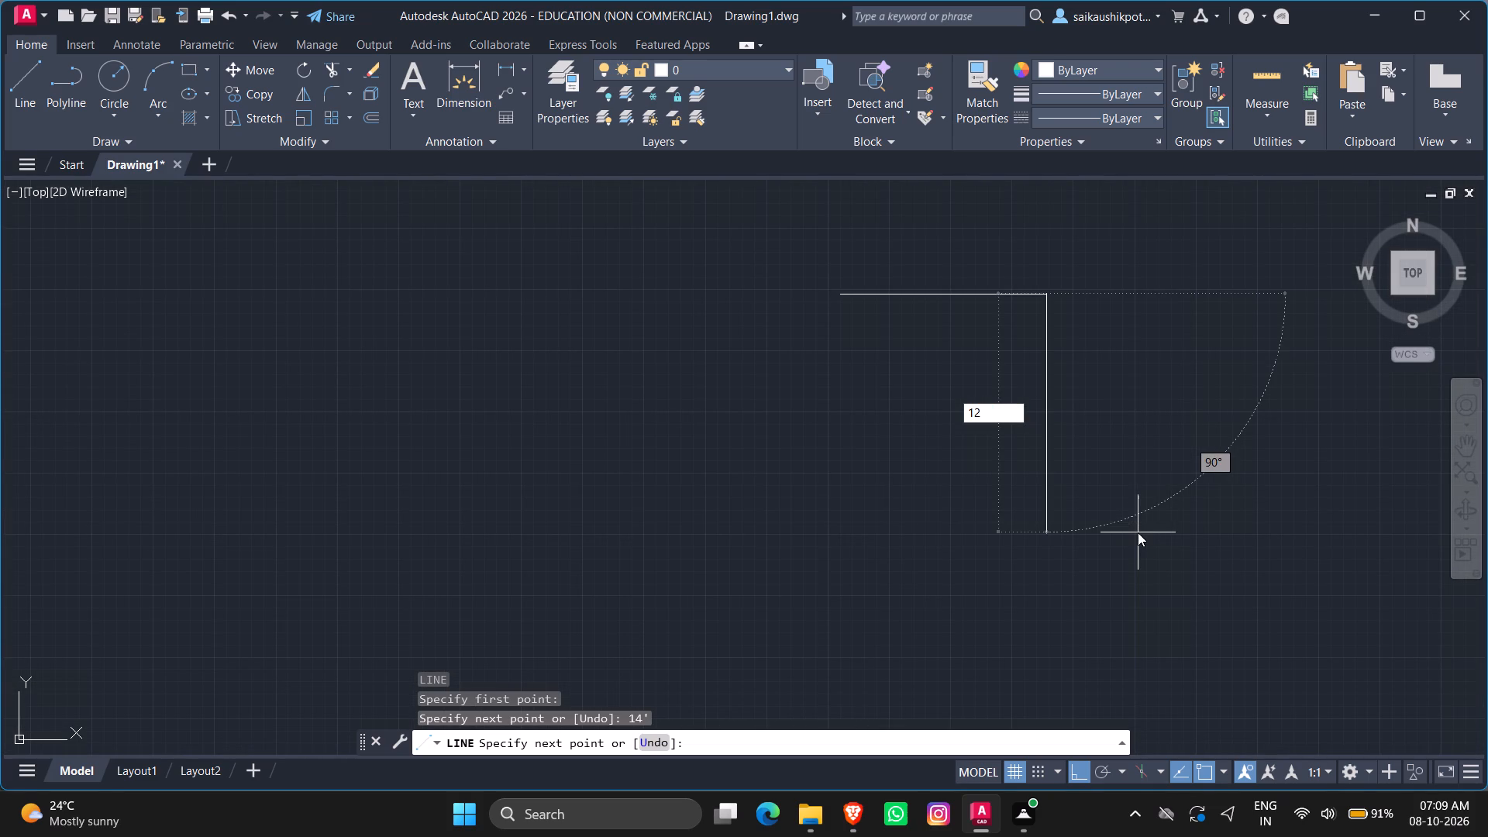
{"action": "key", "text": "apostrophe"}
{"action": "key", "text": "Return"}
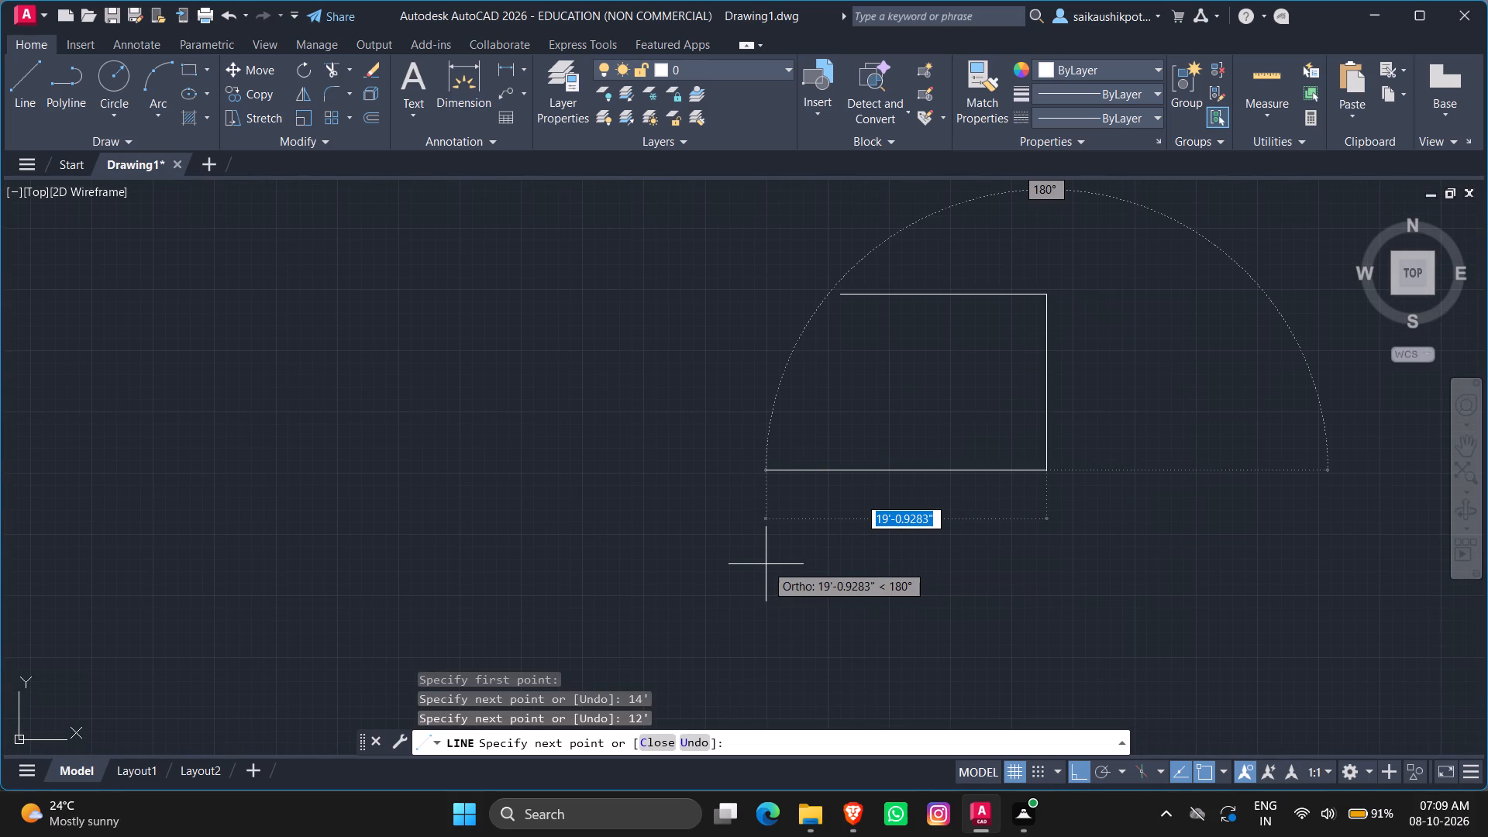
Complete the room rectangle with a 14' bottom line to the left and a vertical line back up to the start point.
{"action": "type", "text": "14'"}
{"action": "key", "text": "Return"}
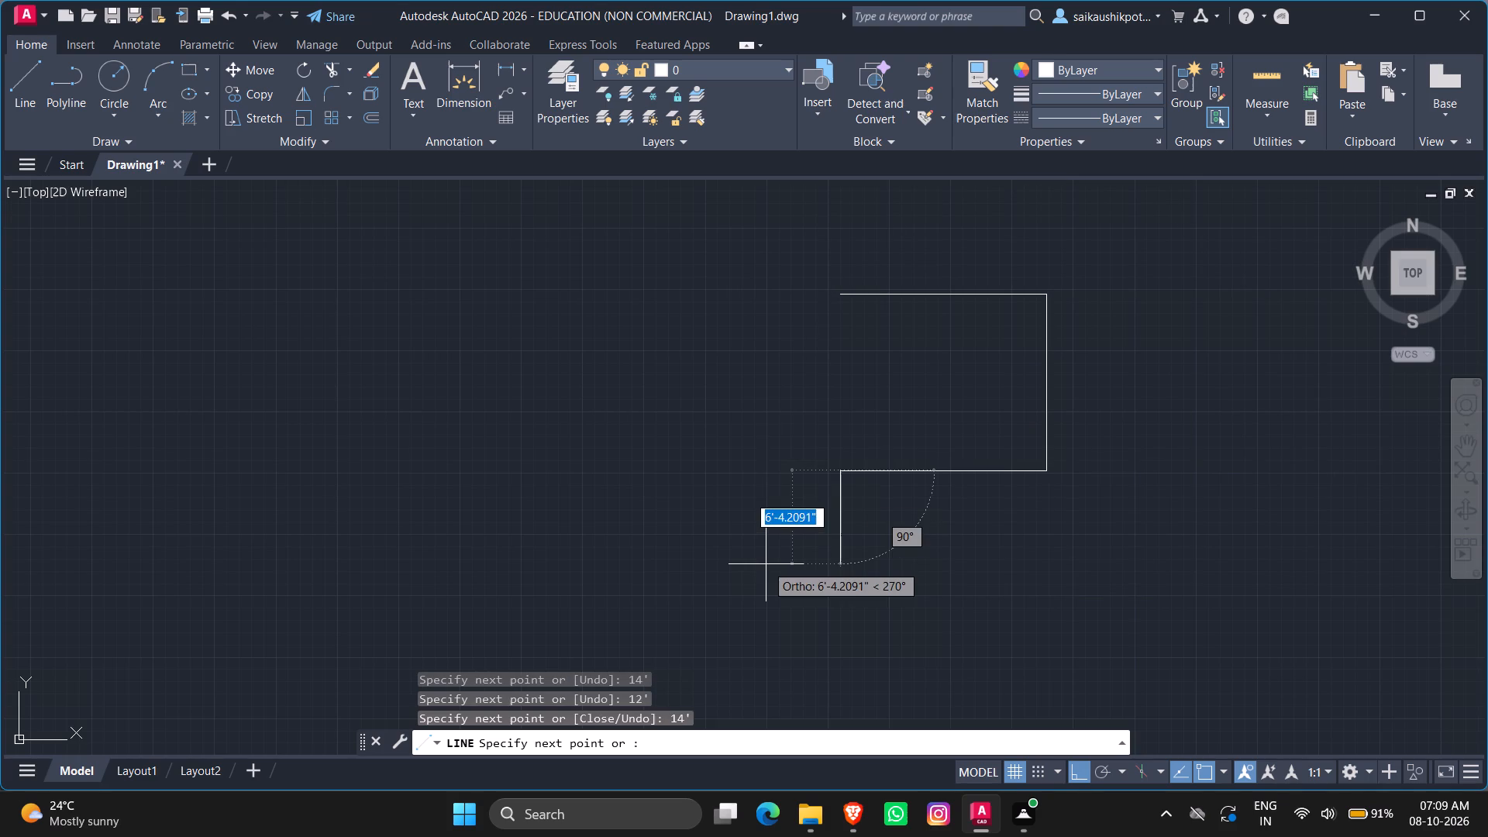
{"action": "left_click", "coordinate": [844, 299]}
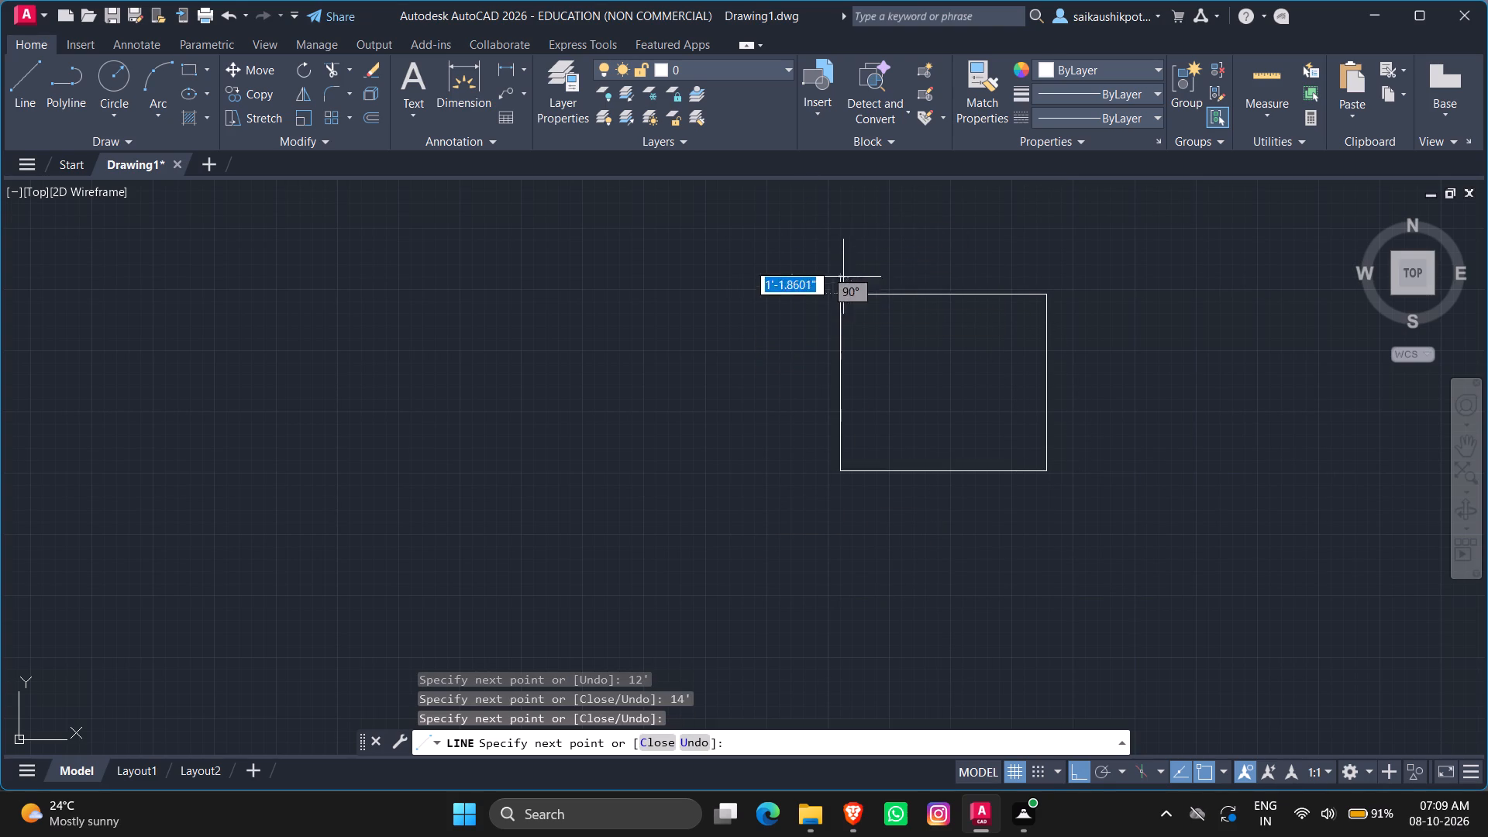
{"action": "key", "text": "Escape"}
{"action": "key", "text": "Escape"}
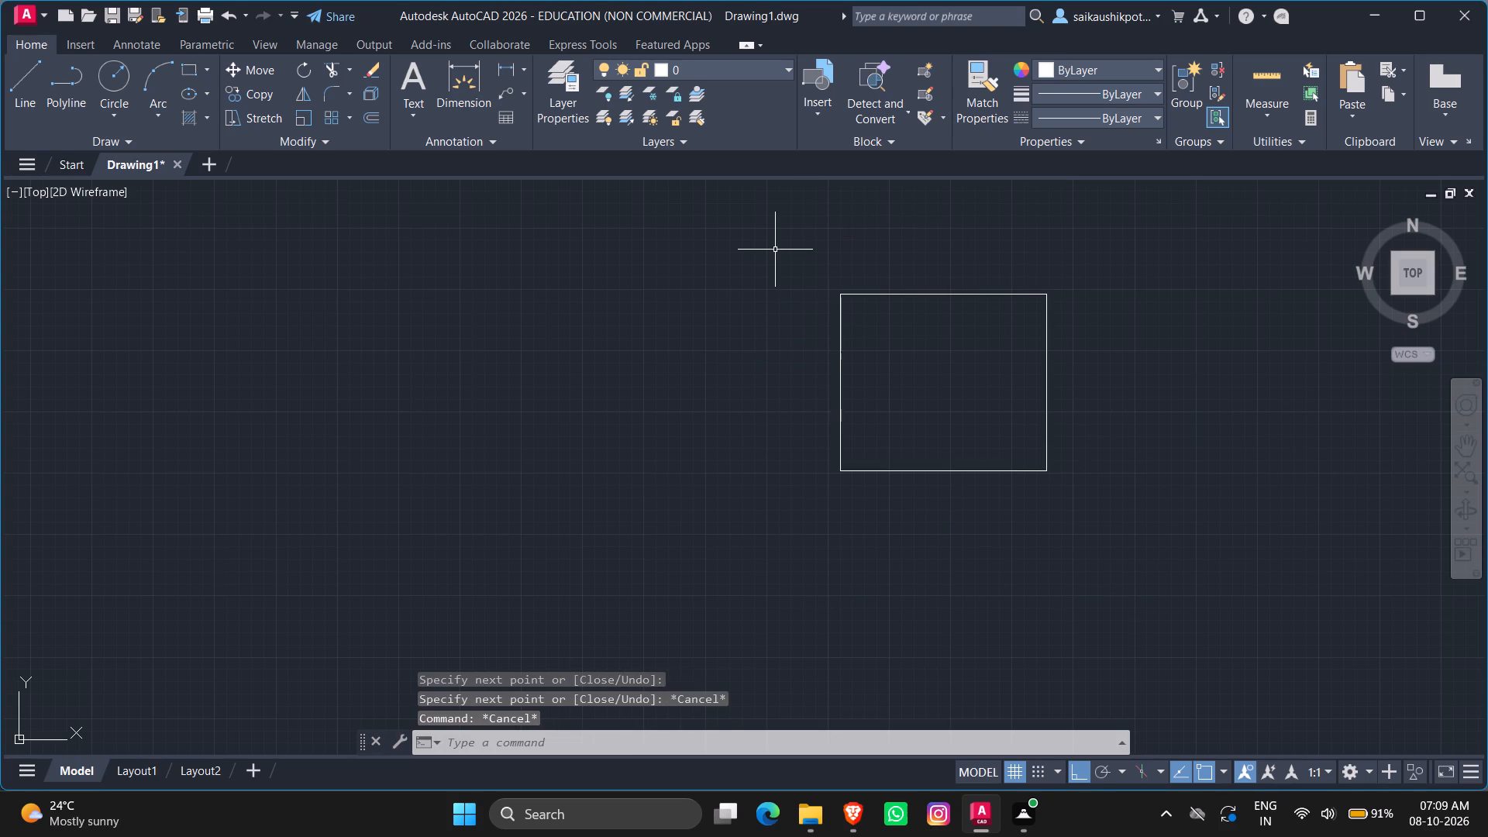
Offset all four sides of the 14' by 12' room outward by 6" to form the wall thickness.
{"action": "key", "text": "o"}
{"action": "key", "text": "Return"}
{"action": "type", "text": "6\""}
{"action": "key", "text": "Return"}
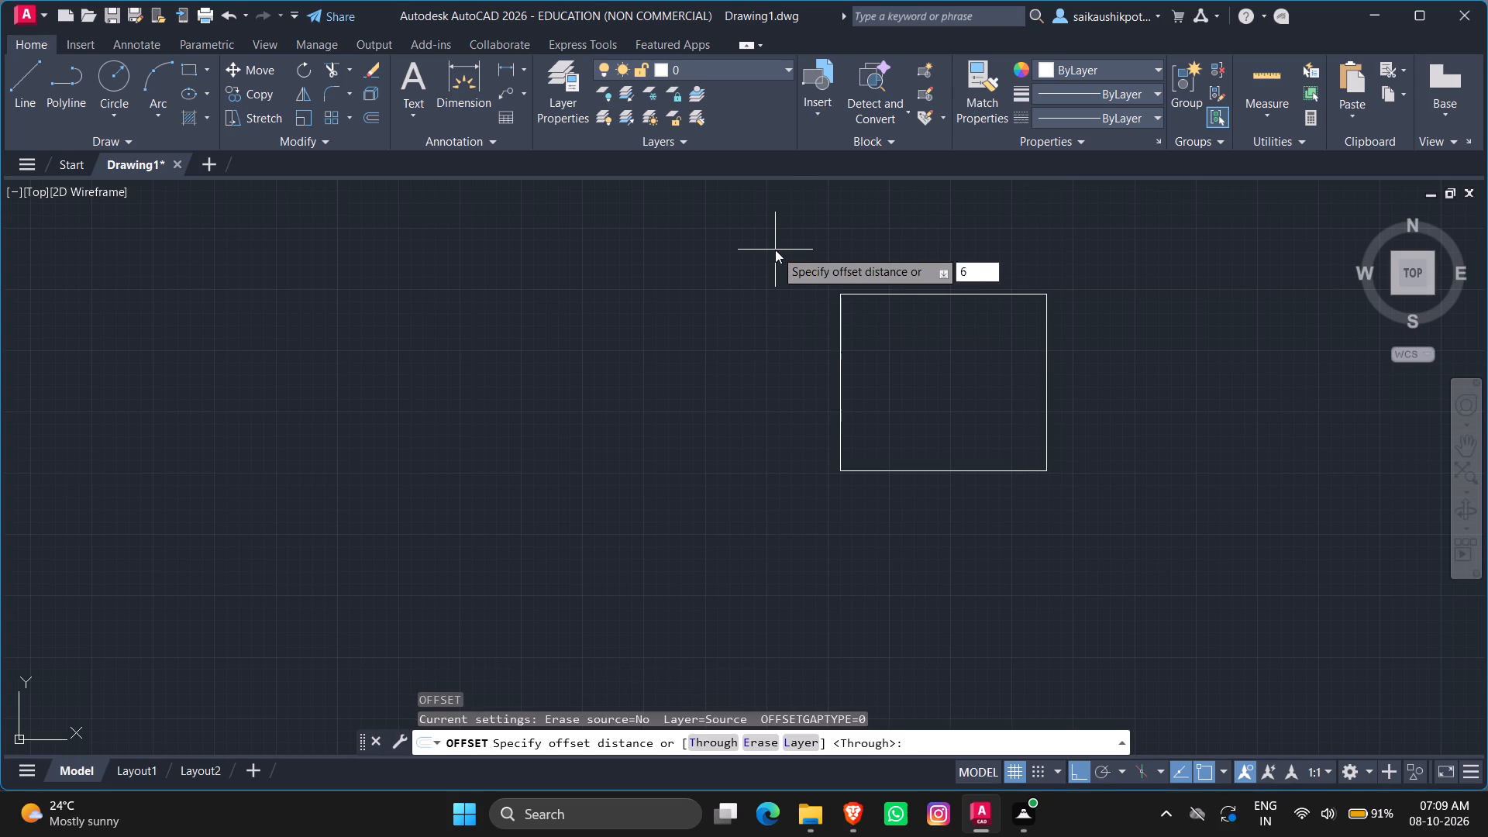
{"action": "left_click", "coordinate": [839, 336]}
{"action": "left_click", "coordinate": [772, 343]}
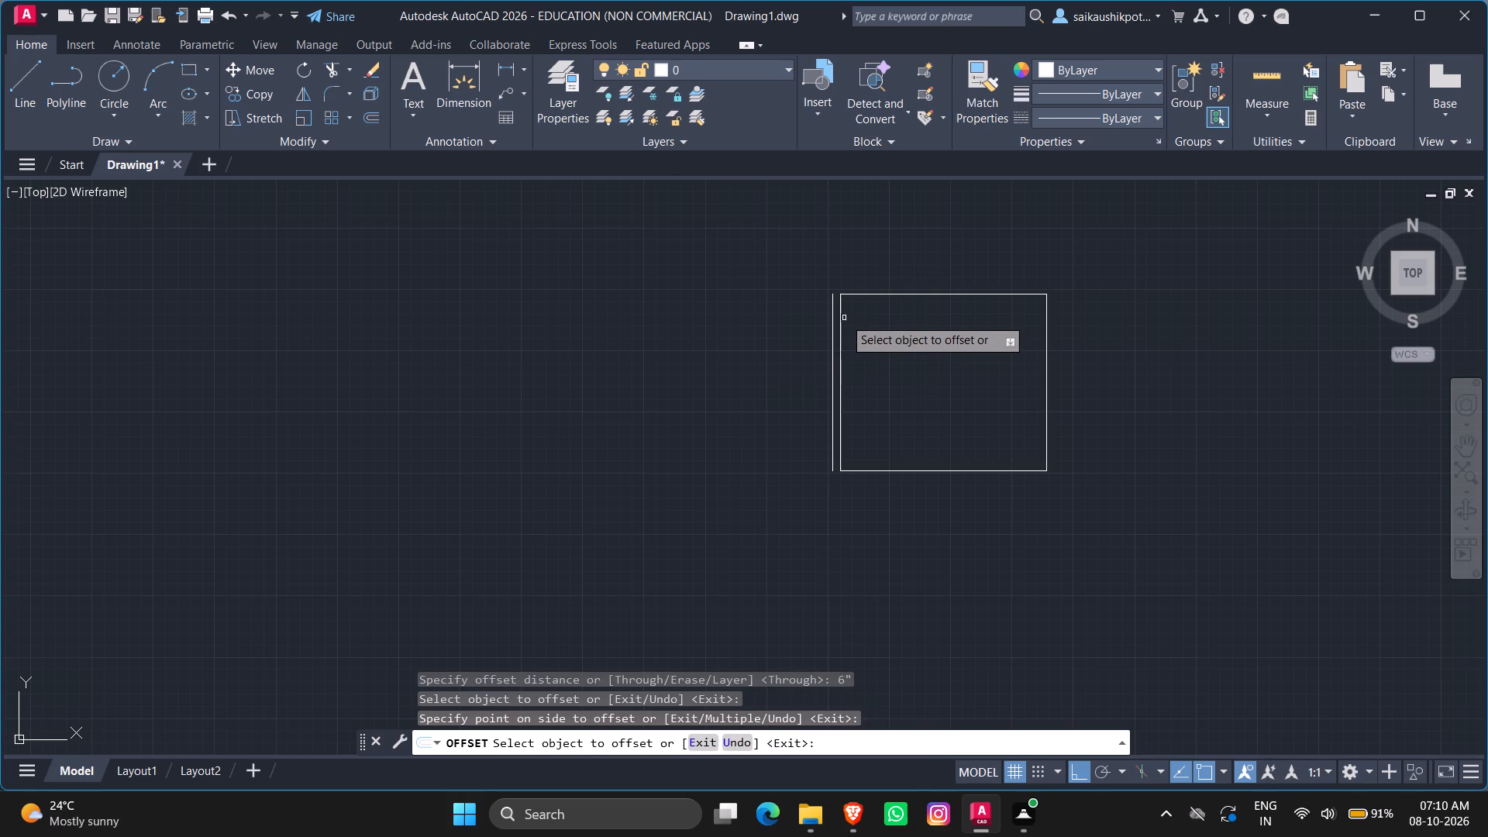
{"action": "left_click", "coordinate": [864, 292]}
{"action": "left_click", "coordinate": [866, 231]}
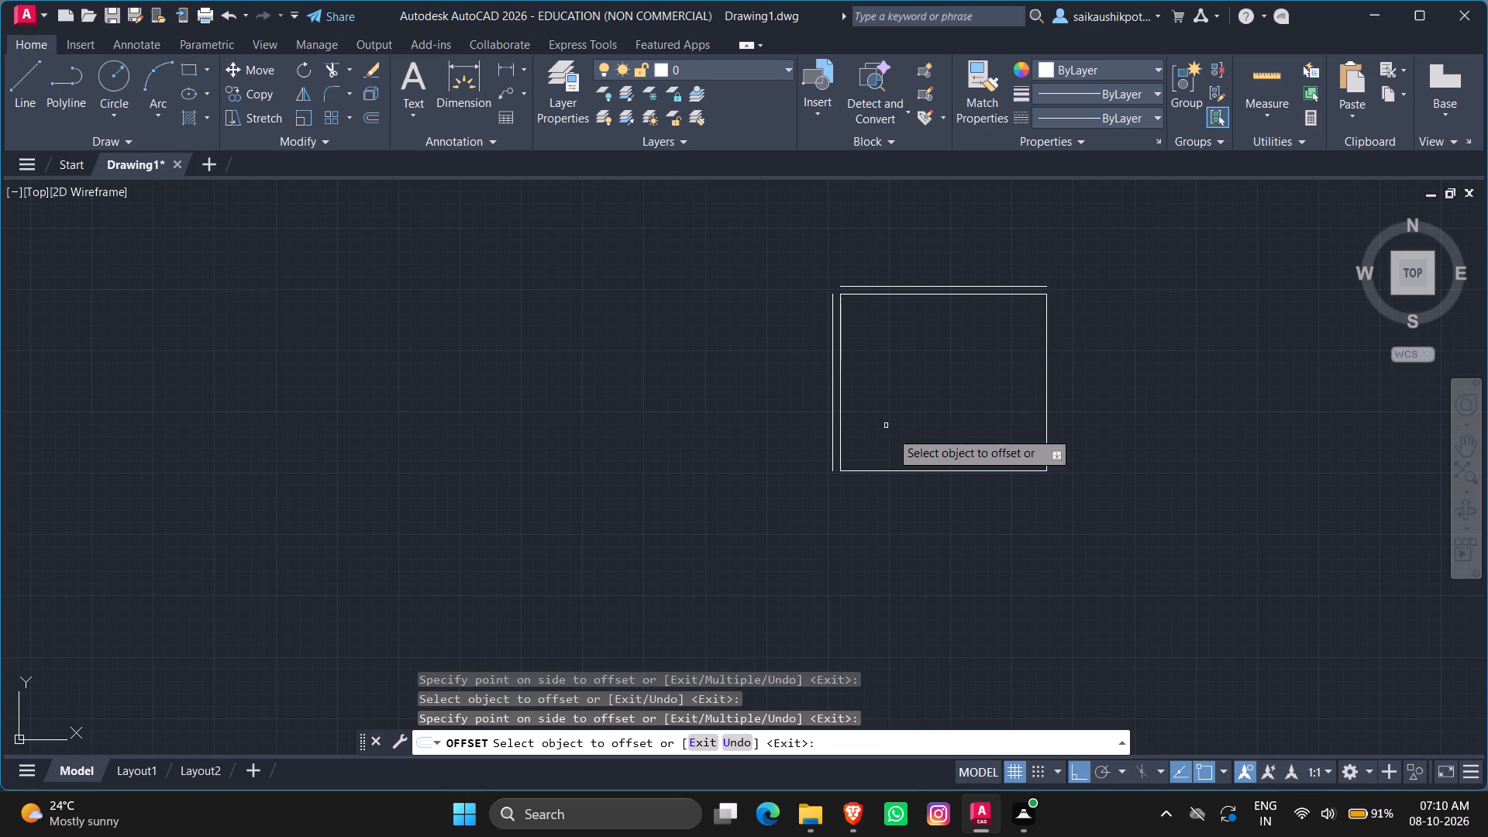
{"action": "left_click", "coordinate": [915, 470]}
{"action": "left_click", "coordinate": [904, 532]}
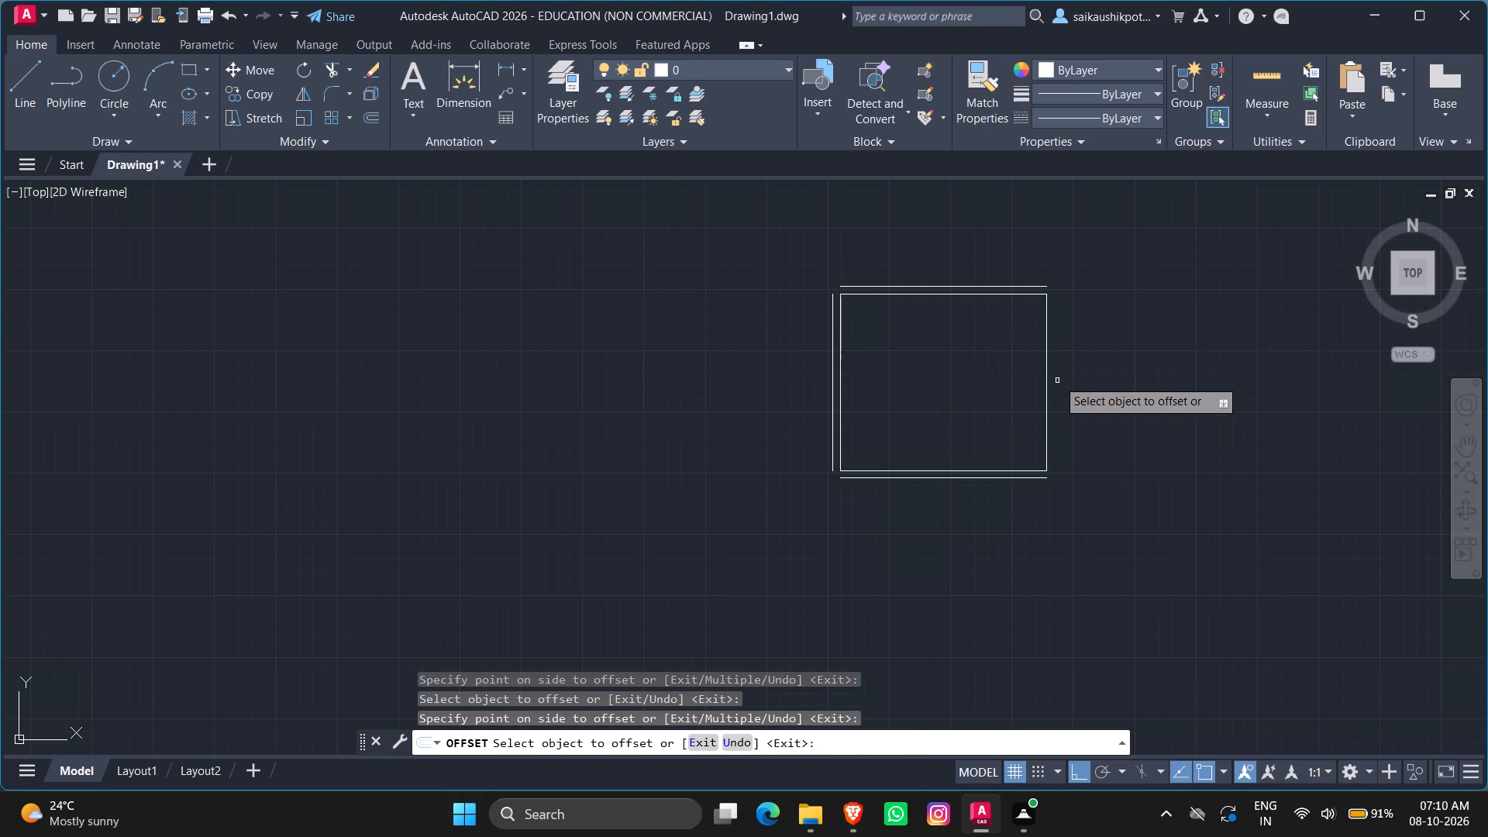
{"action": "left_click_drag", "start_coordinate": [1046, 370], "coordinate": [1053, 373]}
{"action": "left_click", "coordinate": [1202, 431]}
{"action": "key", "text": "Escape"}
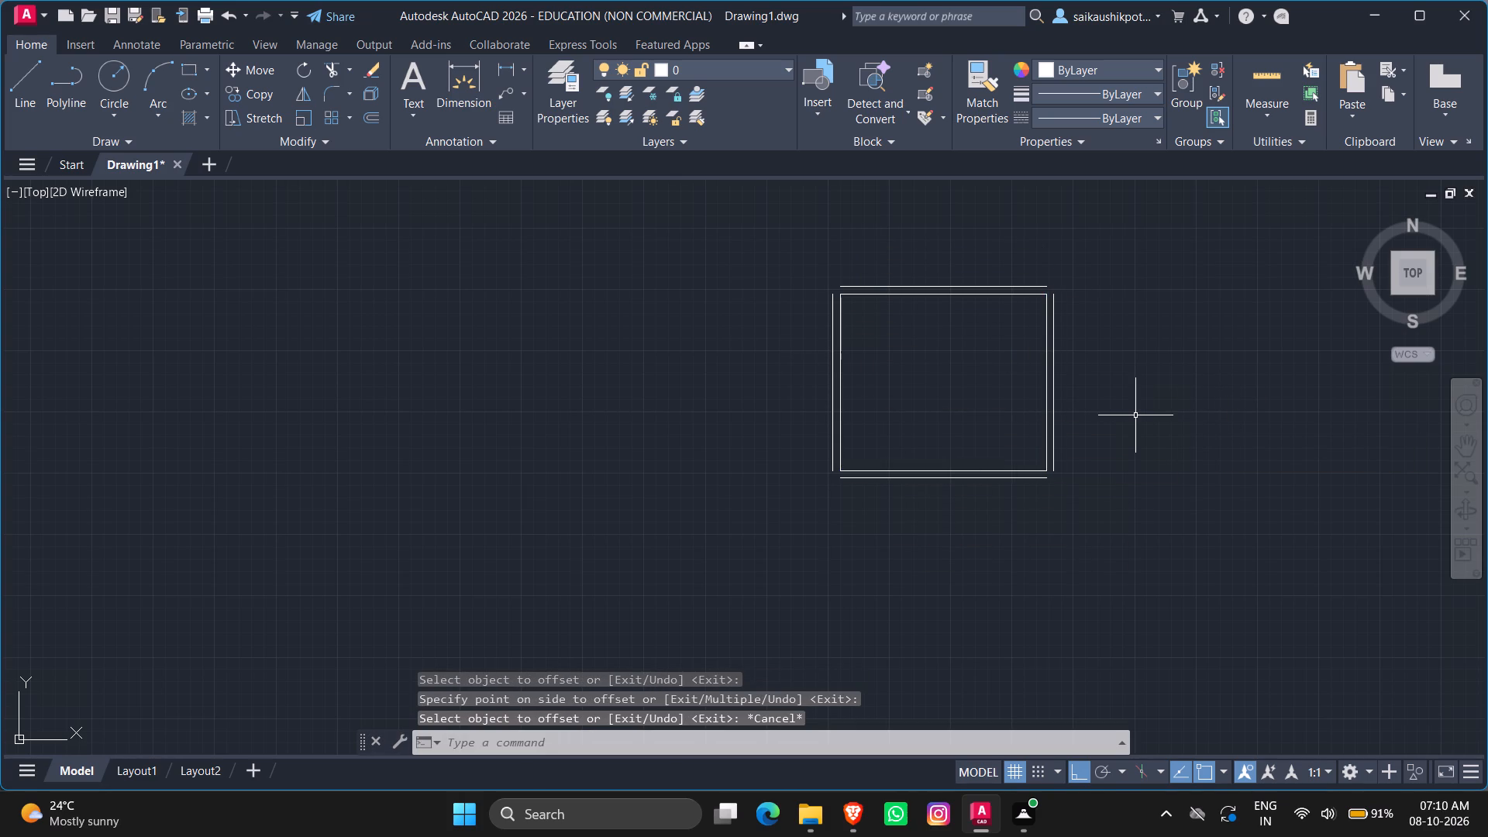
Offset the outer line of the room's right wall 8' to the right.
{"action": "key", "text": "o"}
{"action": "key", "text": "Return"}
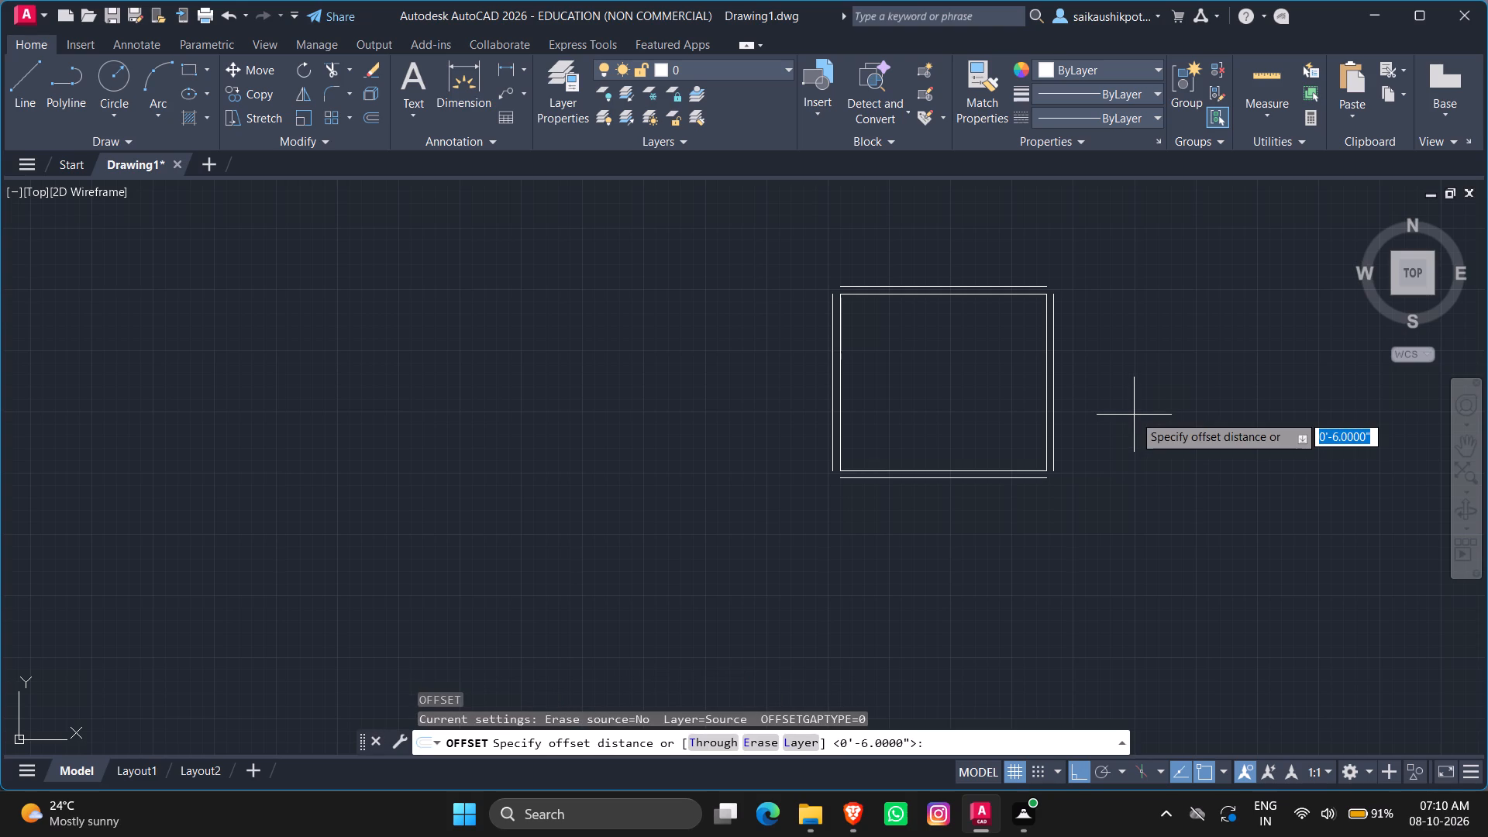
{"action": "type", "text": "8'"}
{"action": "key", "text": "Return"}
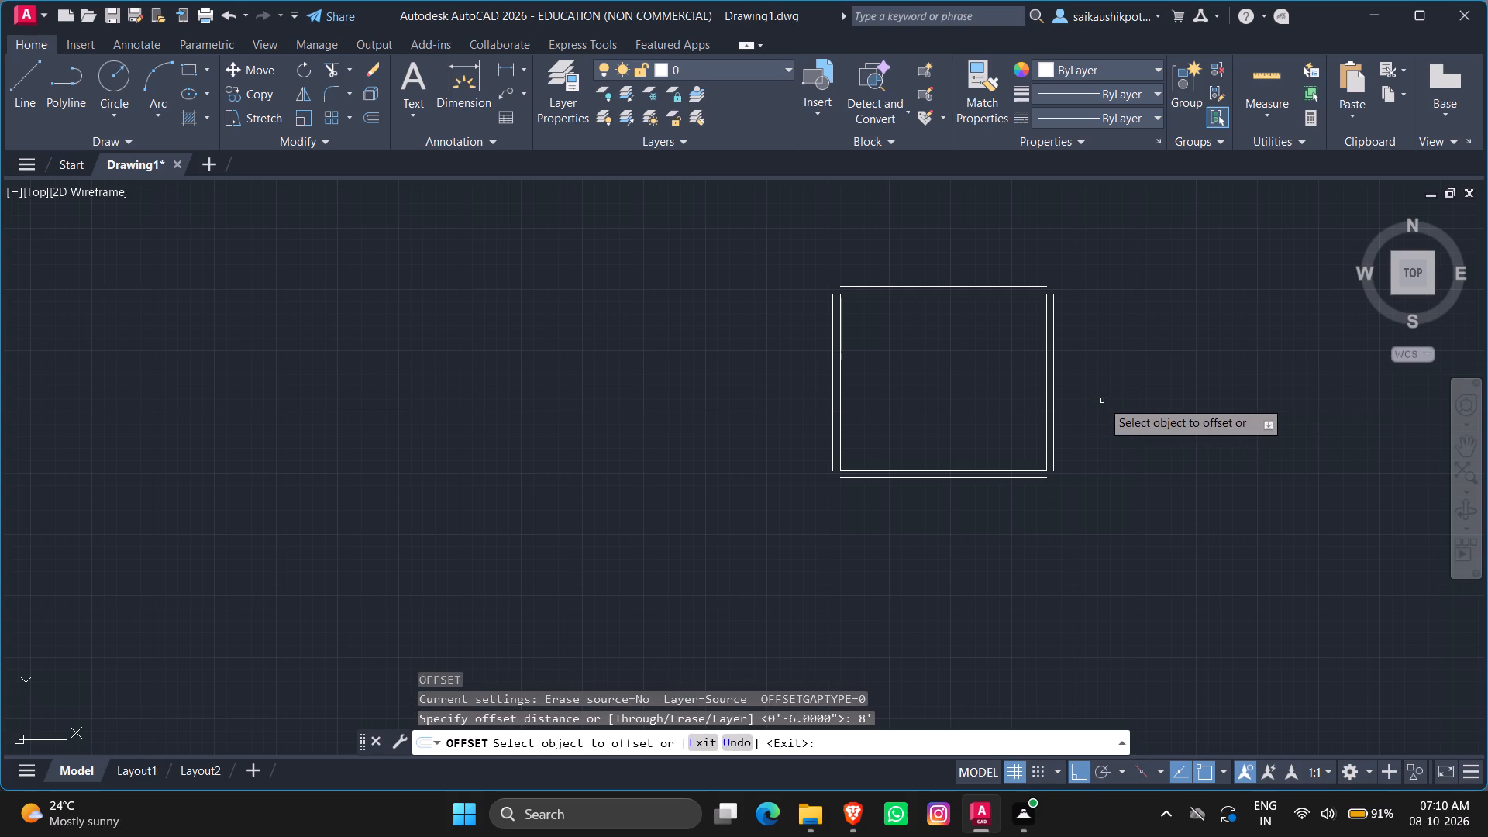
{"action": "left_click", "coordinate": [1054, 379]}
{"action": "left_click", "coordinate": [1224, 398]}
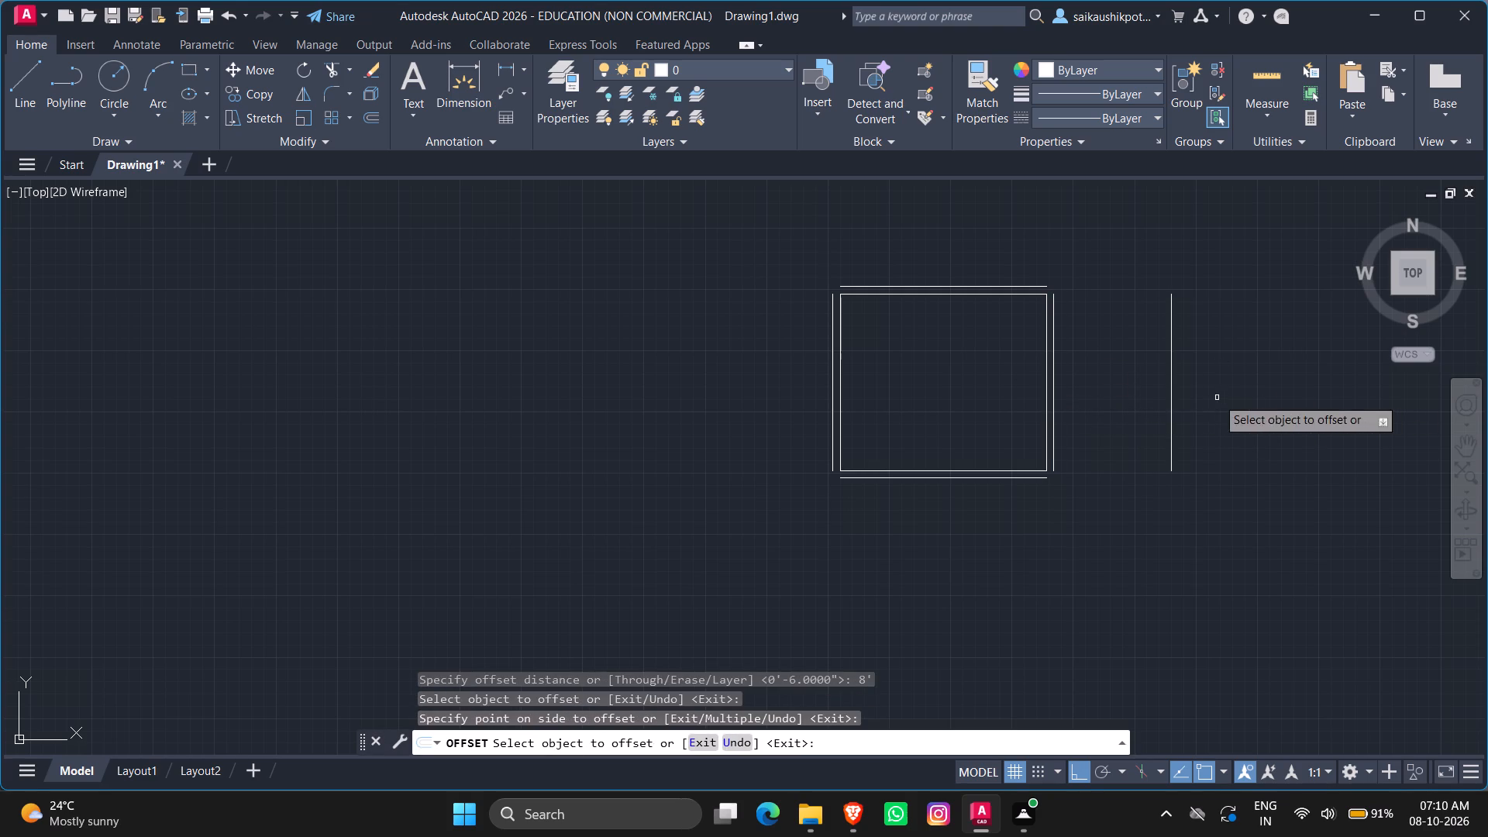
Offset the vertical line at 8' by another 6" to the right to form the second face of that wall.
{"action": "left_click", "coordinate": [1173, 389]}
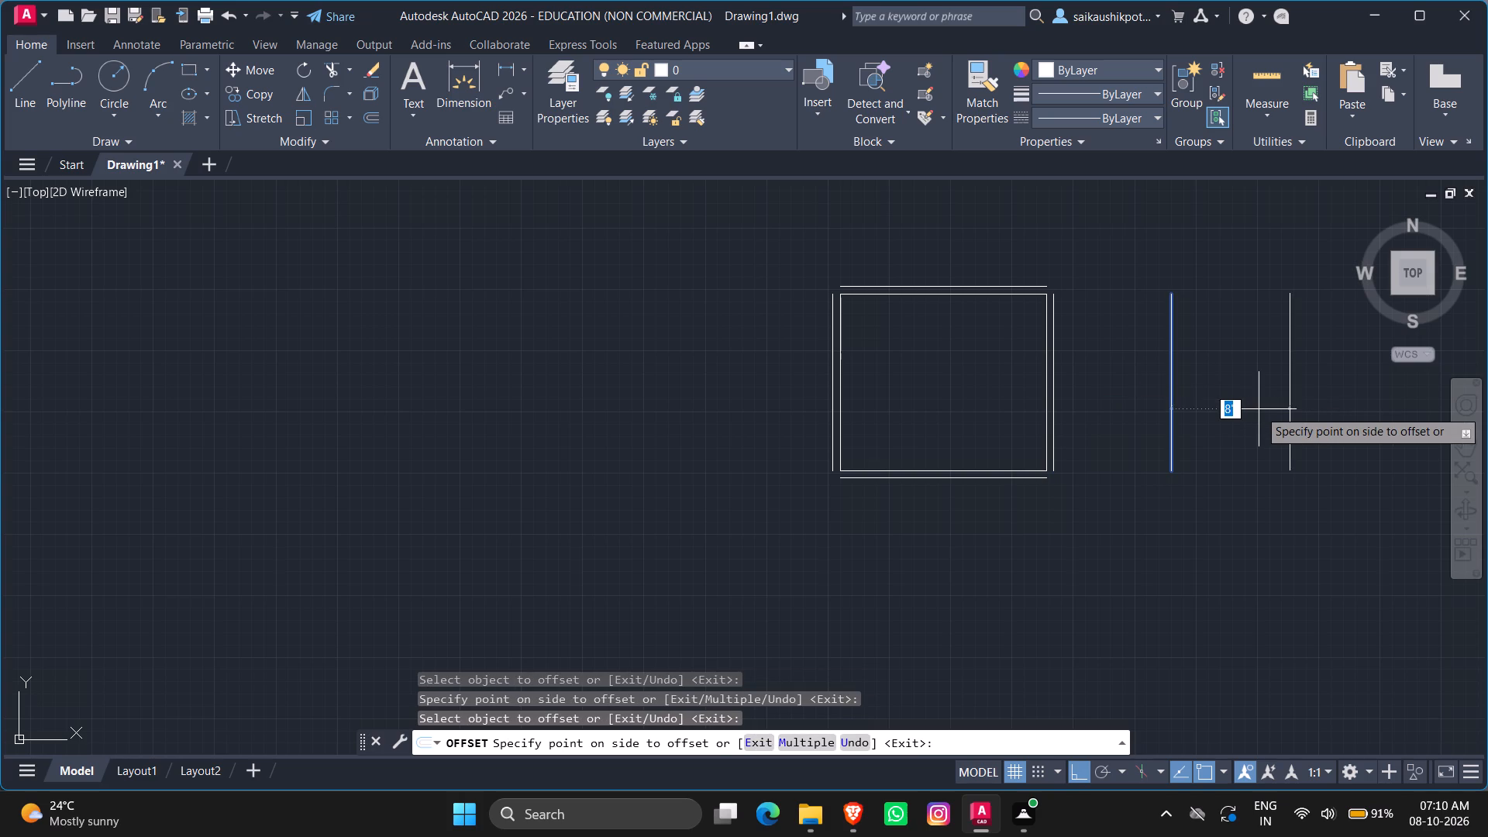
{"action": "type", "text": "6\""}
{"action": "key", "text": "Return"}
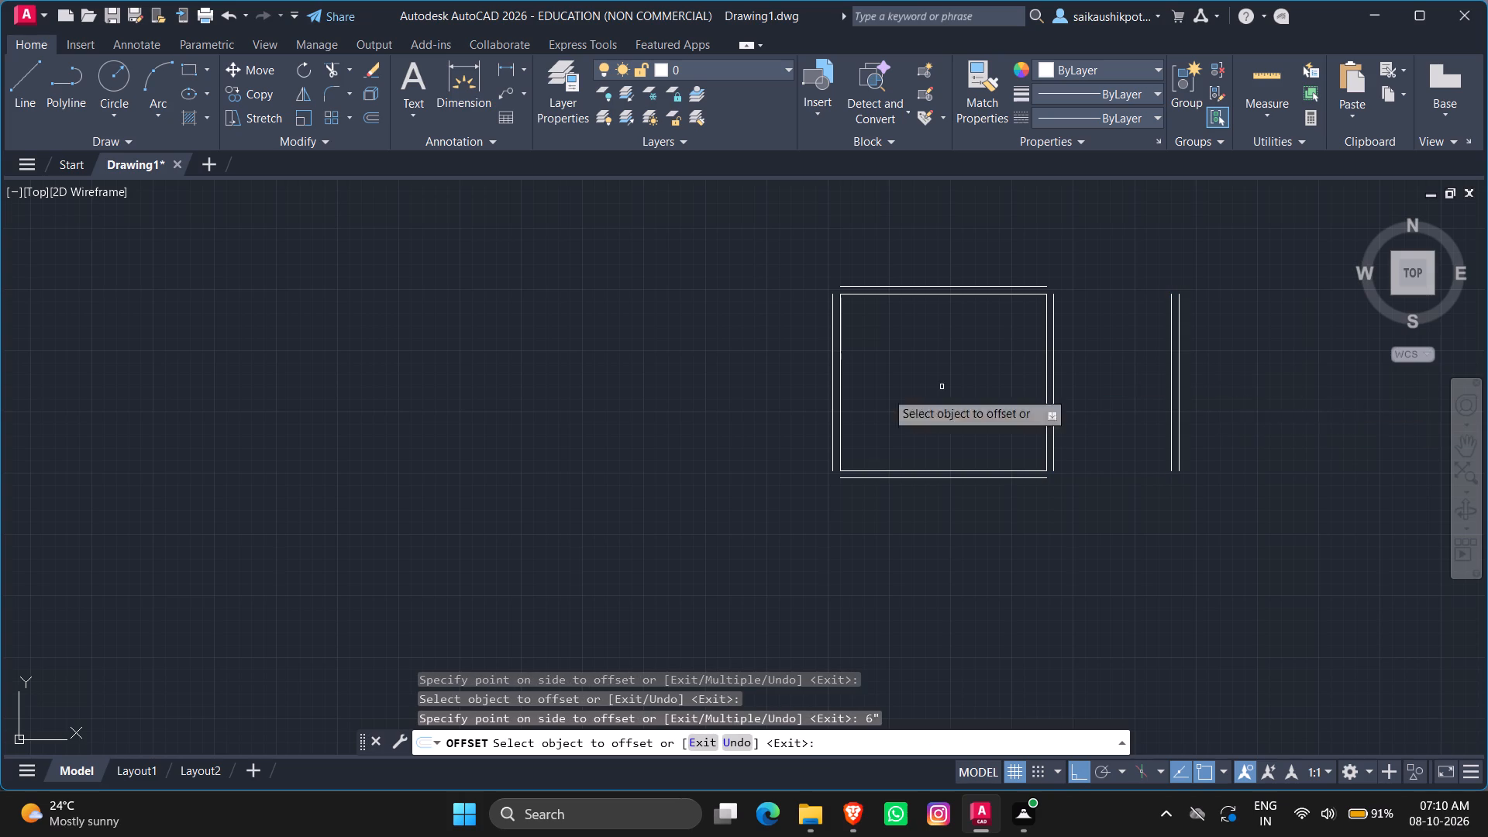
Offset the outer face of the rightmost wall 12' to the right.
{"action": "scroll", "coordinate": [449, 483], "scroll_direction": "down", "scroll_amount": 2}
{"action": "scroll", "coordinate": [695, 475], "scroll_direction": "up", "scroll_amount": 2}
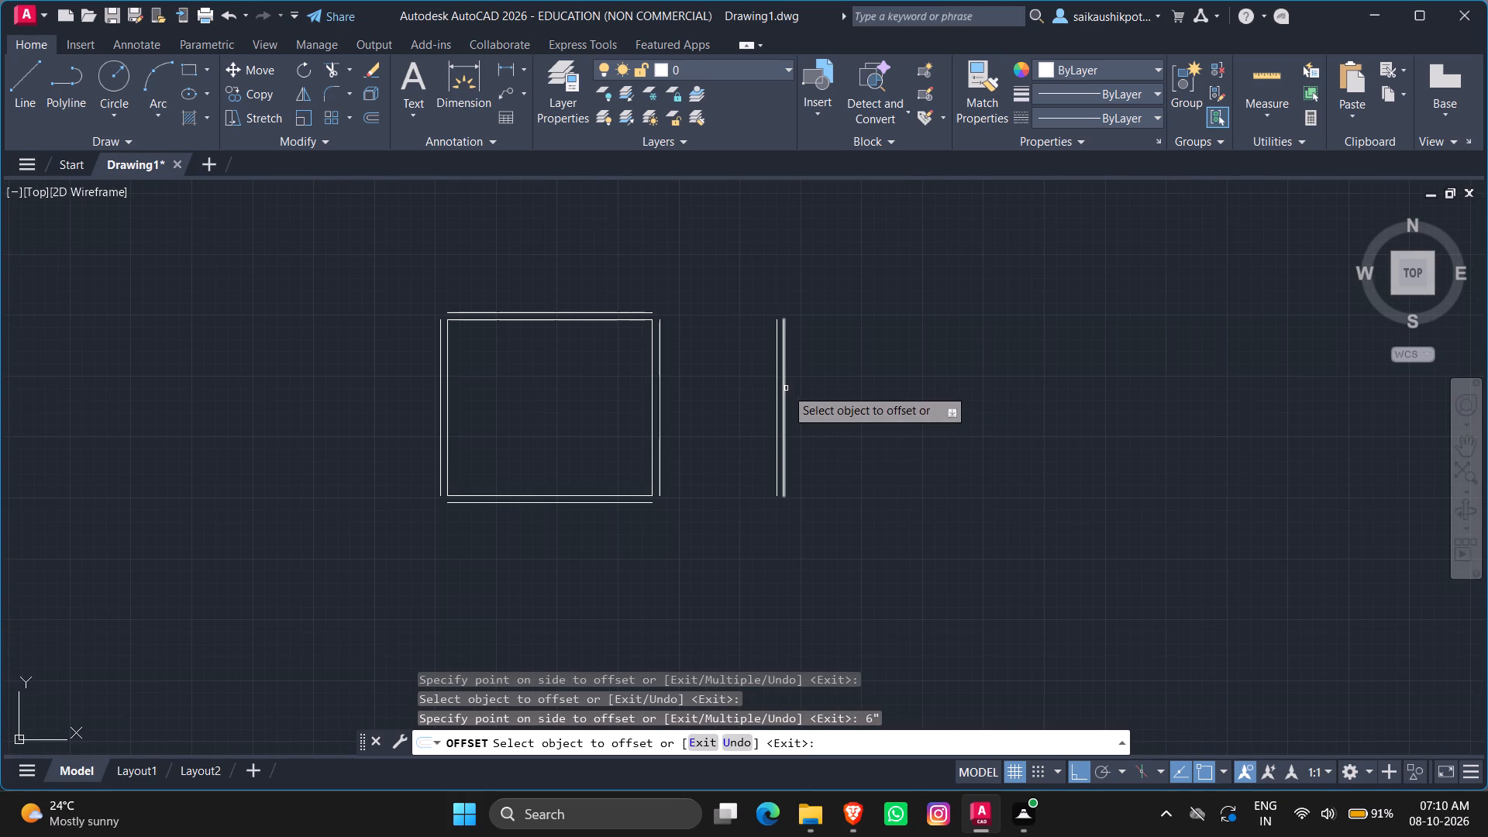
{"action": "left_click", "coordinate": [786, 388]}
{"action": "type", "text": "12'"}
{"action": "key", "text": "Return"}
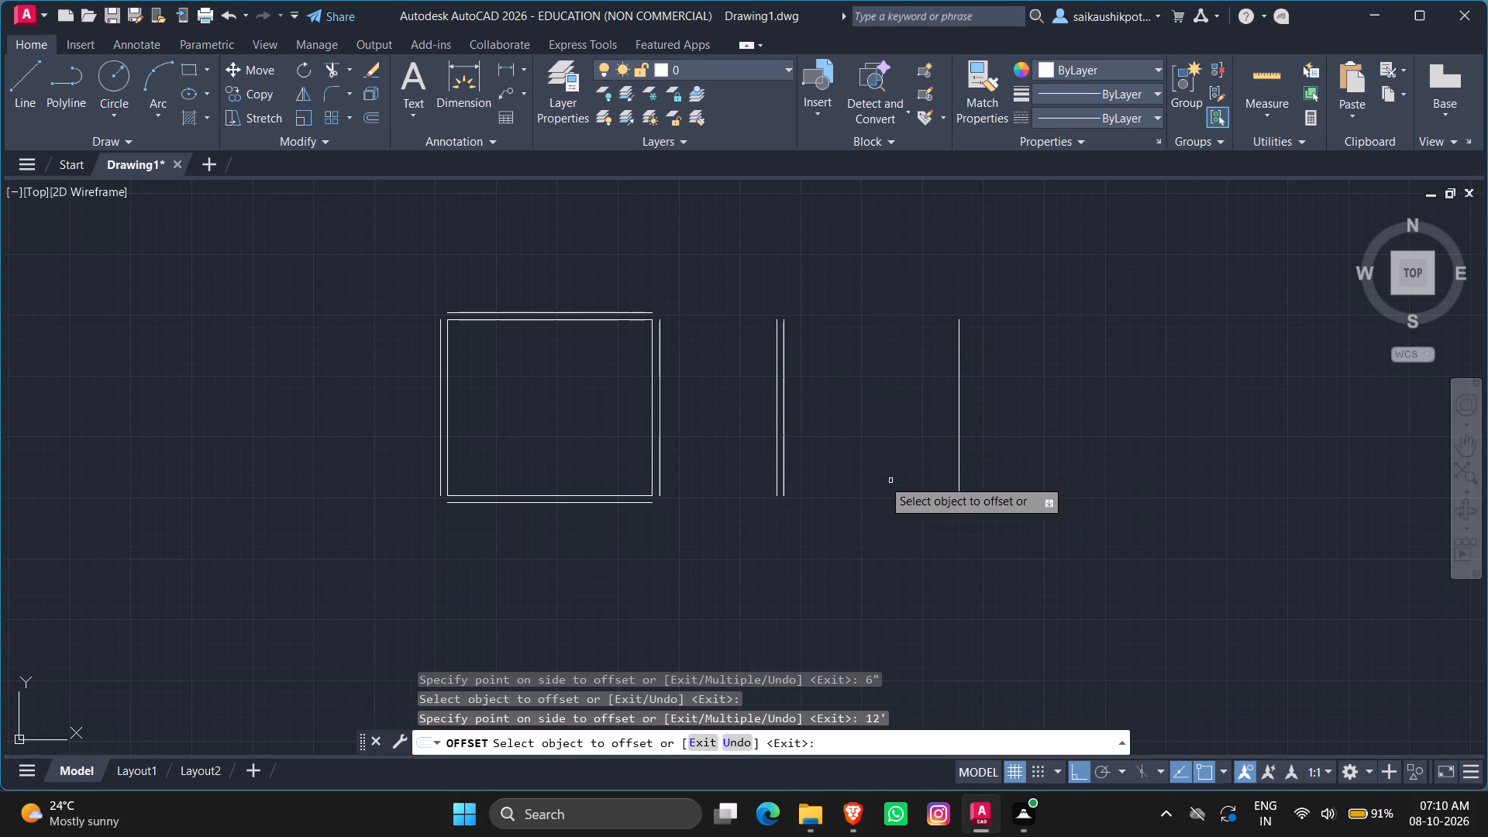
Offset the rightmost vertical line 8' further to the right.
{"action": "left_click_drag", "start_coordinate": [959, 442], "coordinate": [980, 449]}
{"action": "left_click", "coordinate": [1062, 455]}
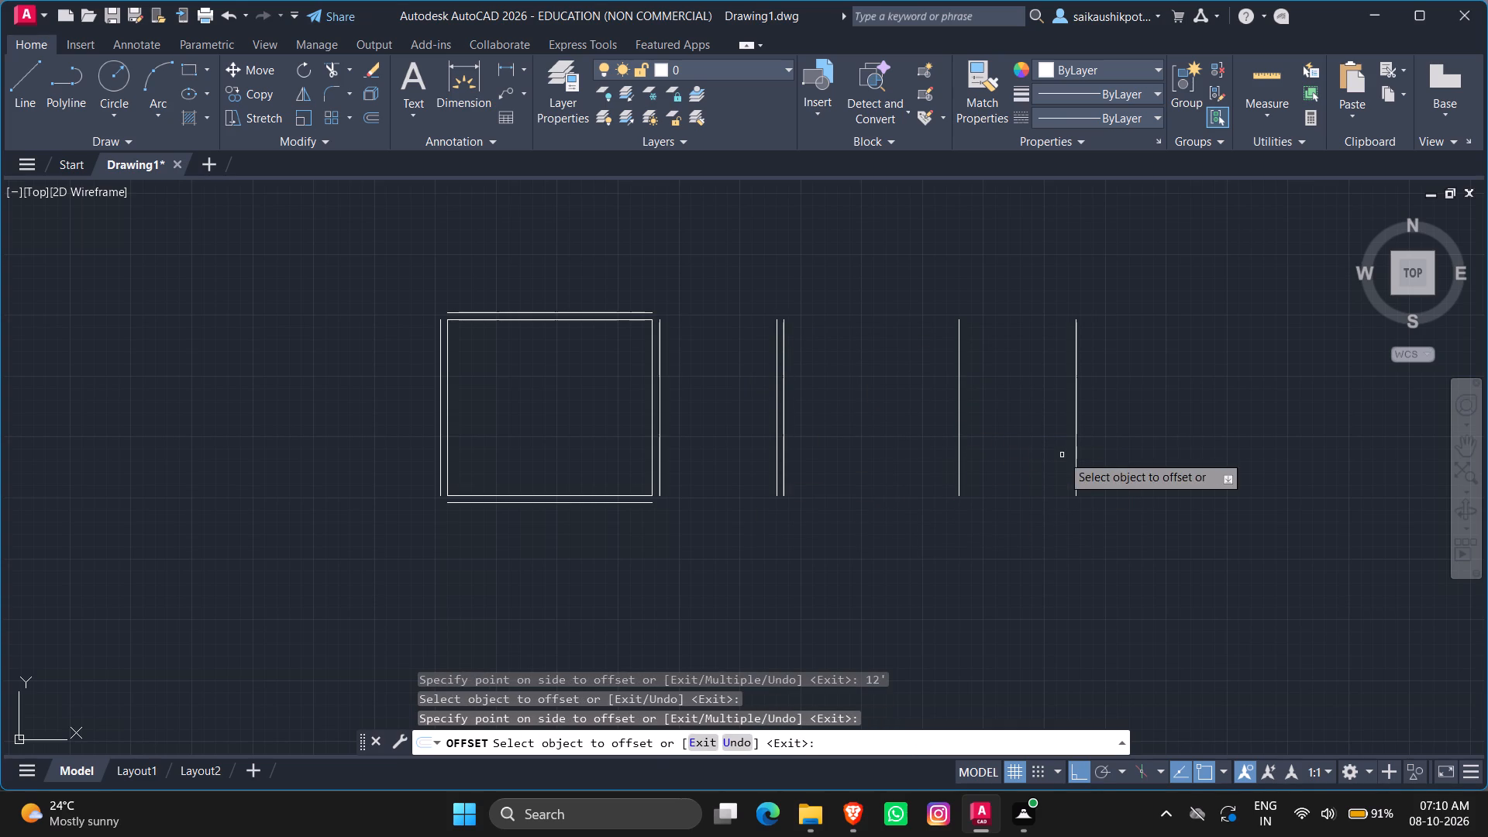
Offset the vertical line at 12' by 6" to the right to form the wall's second face, and end the offset.
{"action": "left_click", "coordinate": [957, 425]}
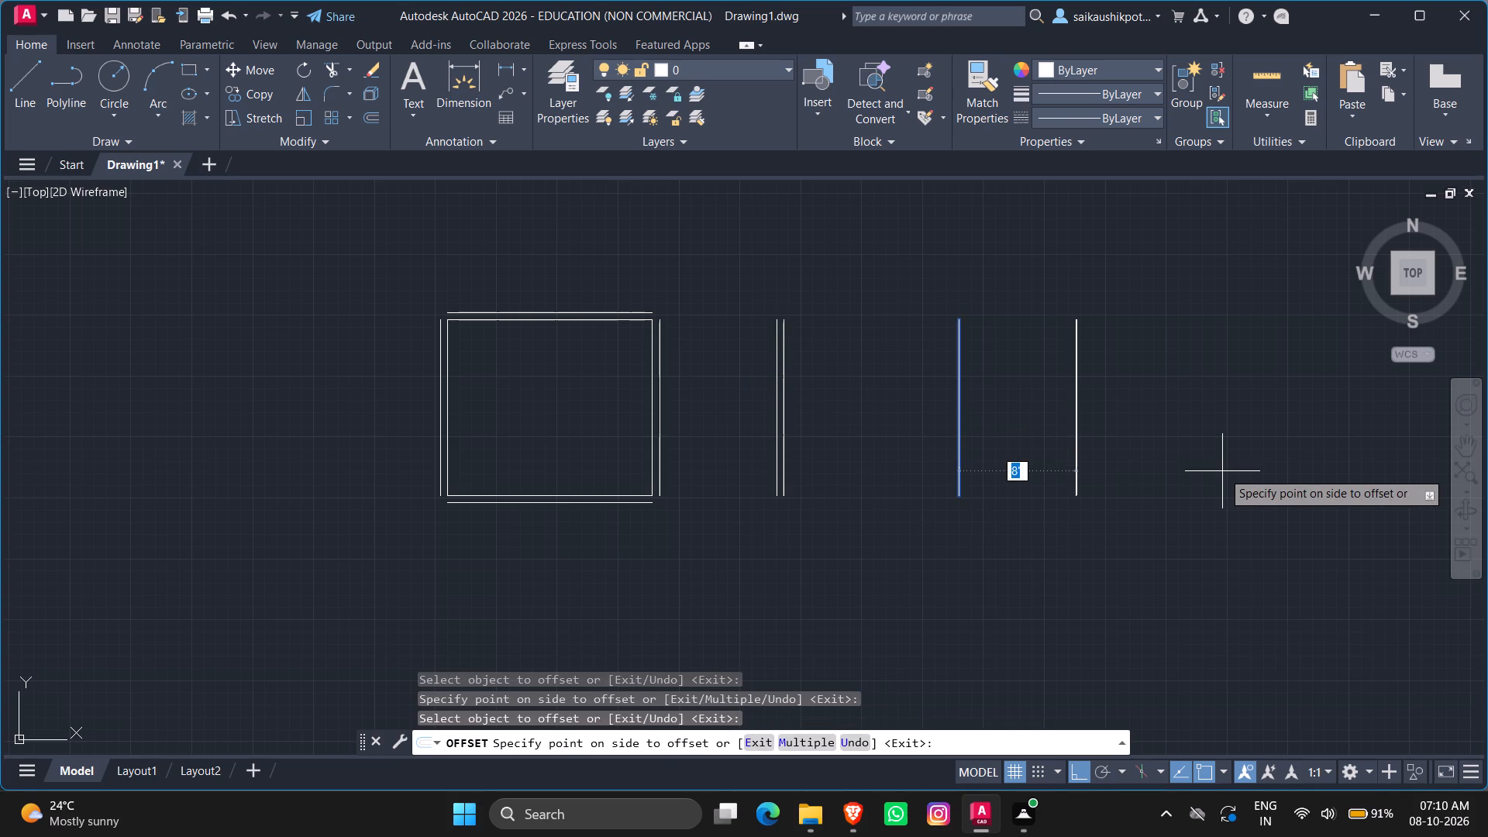
{"action": "type", "text": "6\""}
{"action": "key", "text": "Return"}
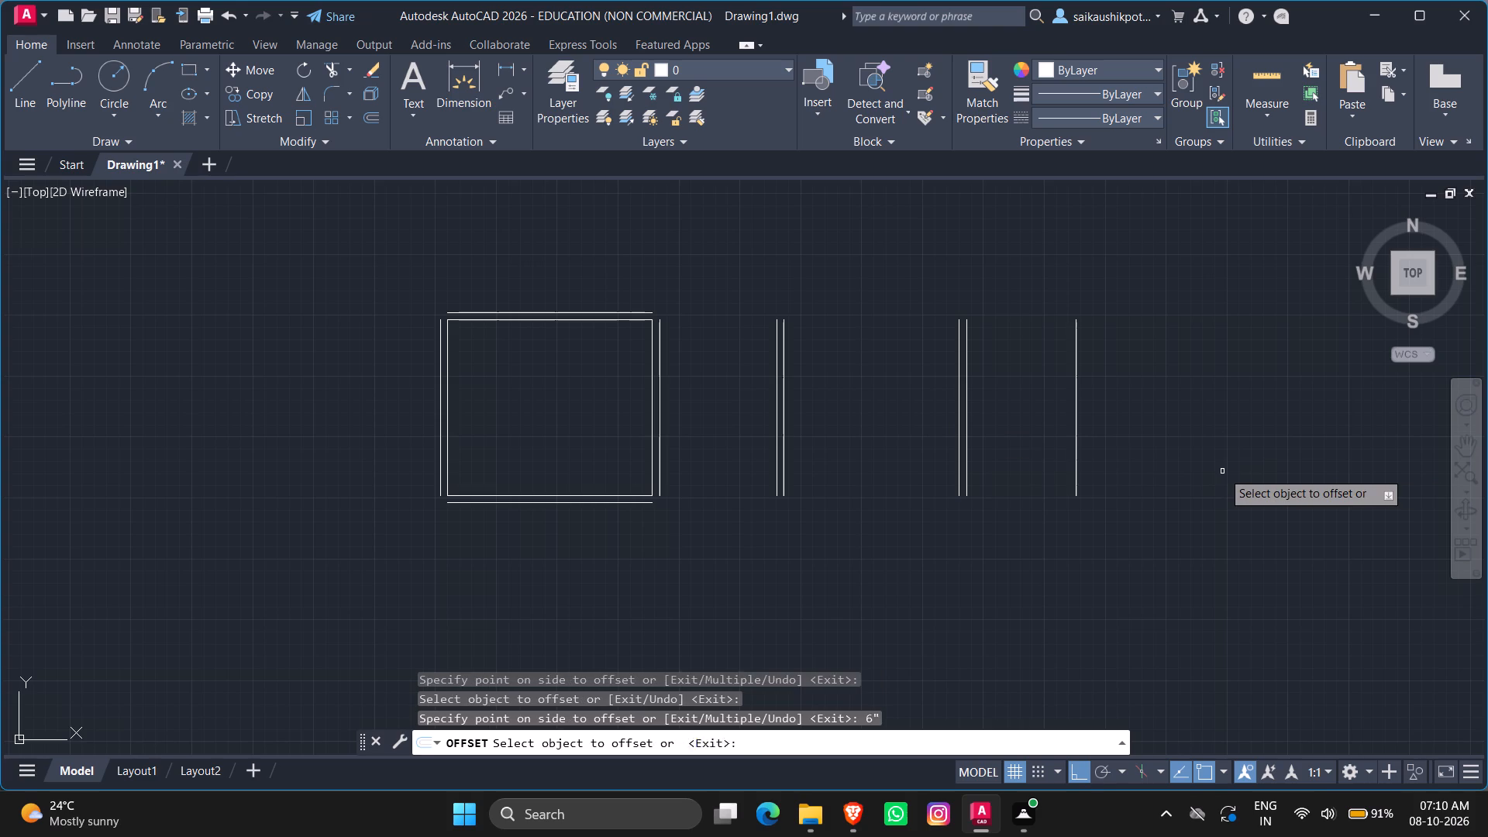
{"action": "key", "text": "Escape"}
{"action": "key", "text": "Escape"}
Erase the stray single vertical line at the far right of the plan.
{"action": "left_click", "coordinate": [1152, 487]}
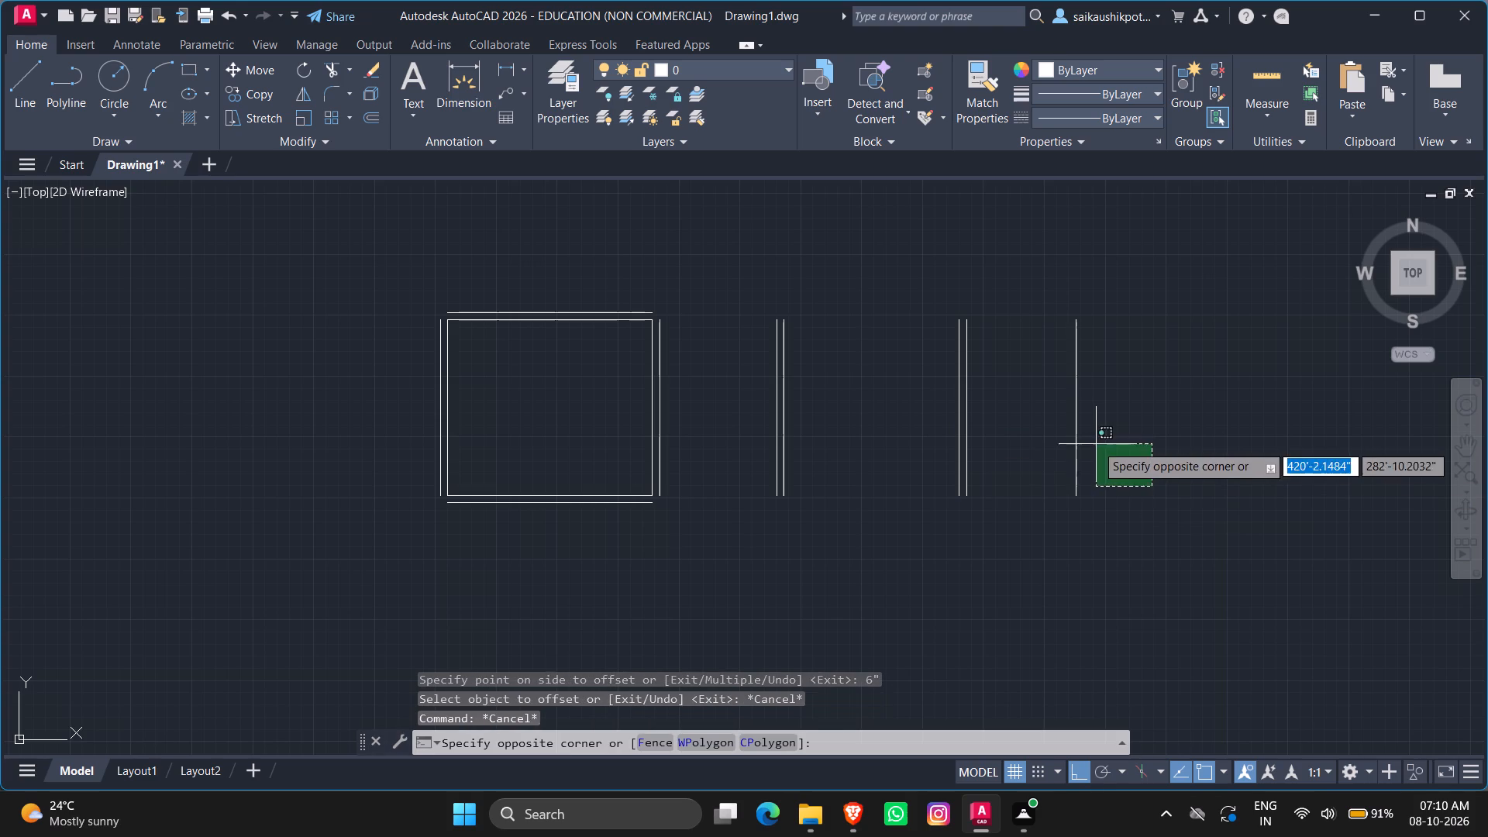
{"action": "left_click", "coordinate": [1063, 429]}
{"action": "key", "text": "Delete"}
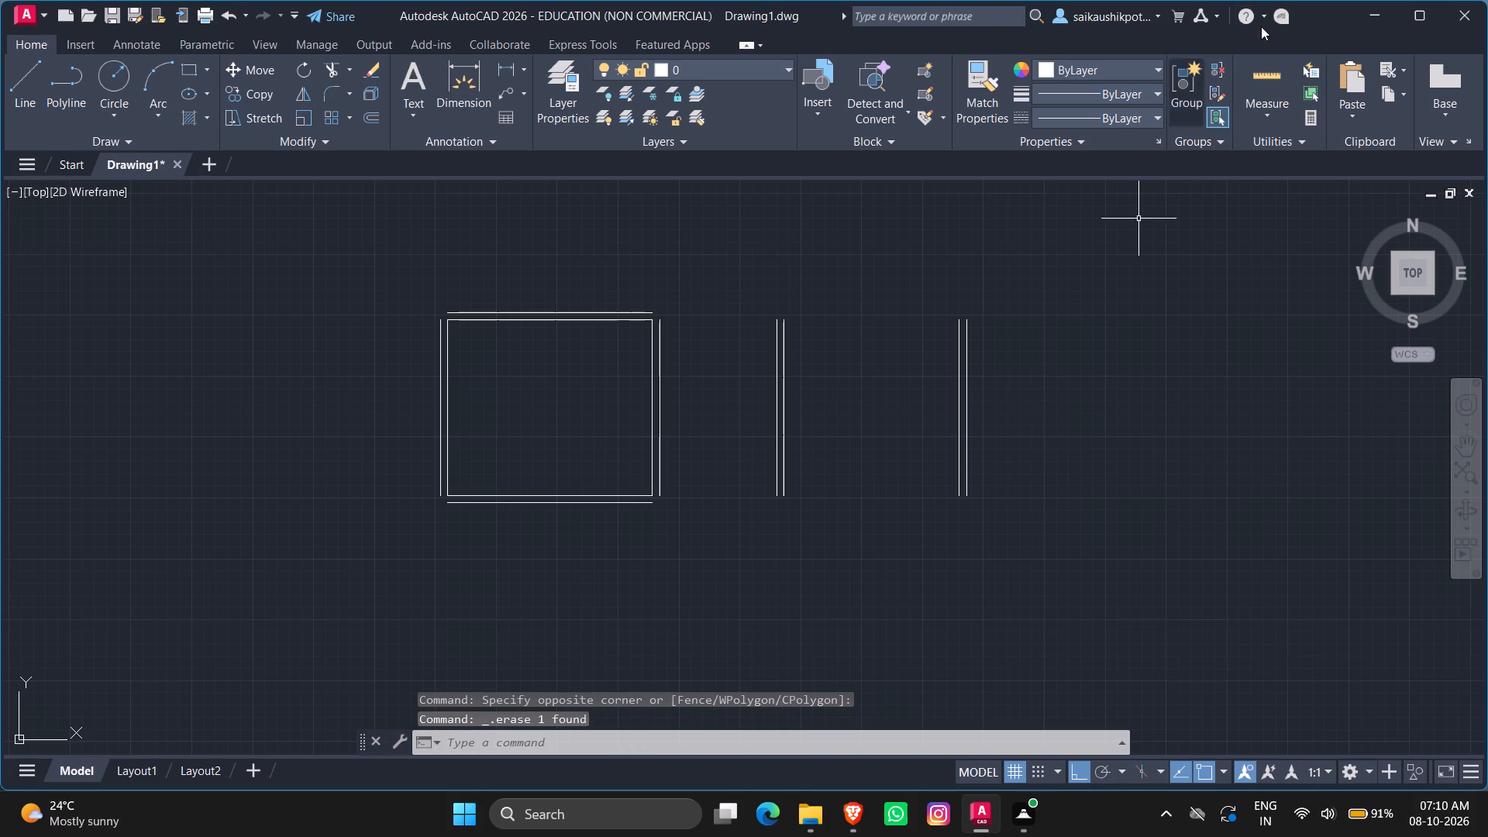
Draw a horizontal line across the top of the 8' bay, joining the upper ends of its two facing wall lines.
{"action": "scroll", "coordinate": [1074, 398], "scroll_direction": "down", "scroll_amount": 1}
{"action": "scroll", "coordinate": [811, 301], "scroll_direction": "up", "scroll_amount": 1}
{"action": "scroll", "coordinate": [809, 364], "scroll_direction": "up", "scroll_amount": 1}
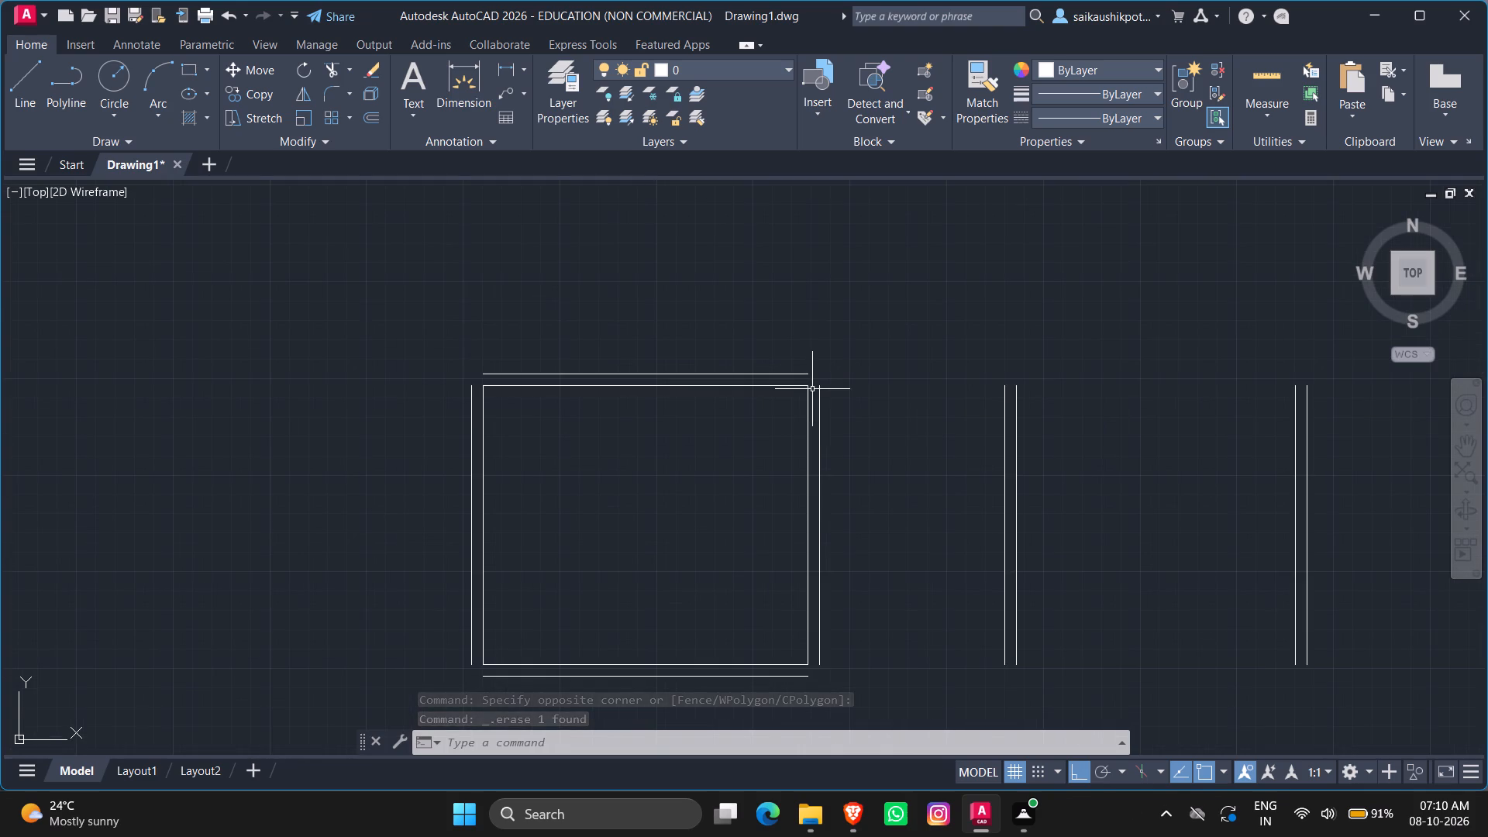
{"action": "key", "text": "l"}
{"action": "key", "text": "Return"}
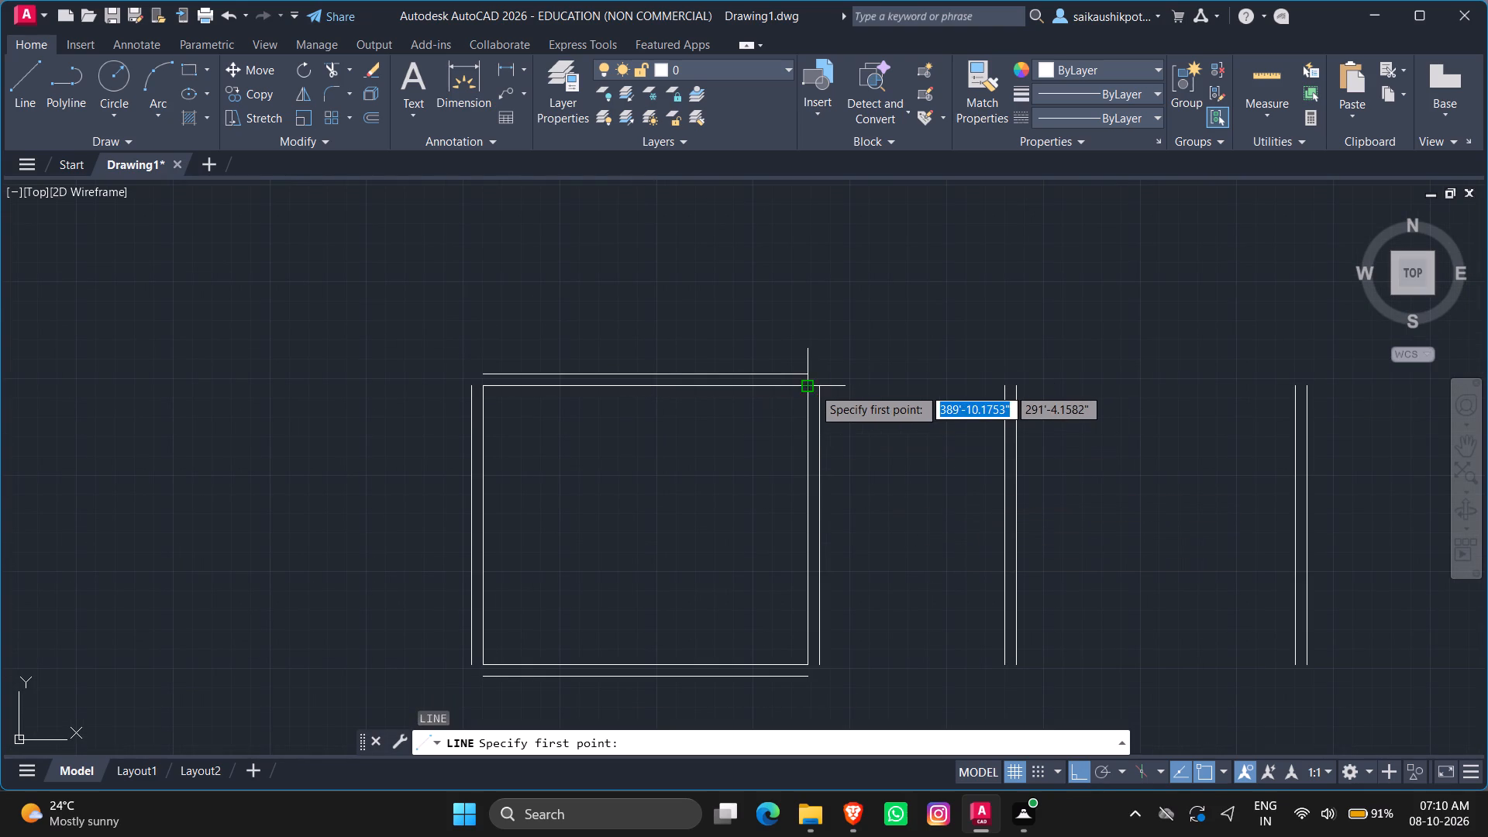
{"action": "left_click", "coordinate": [818, 390]}
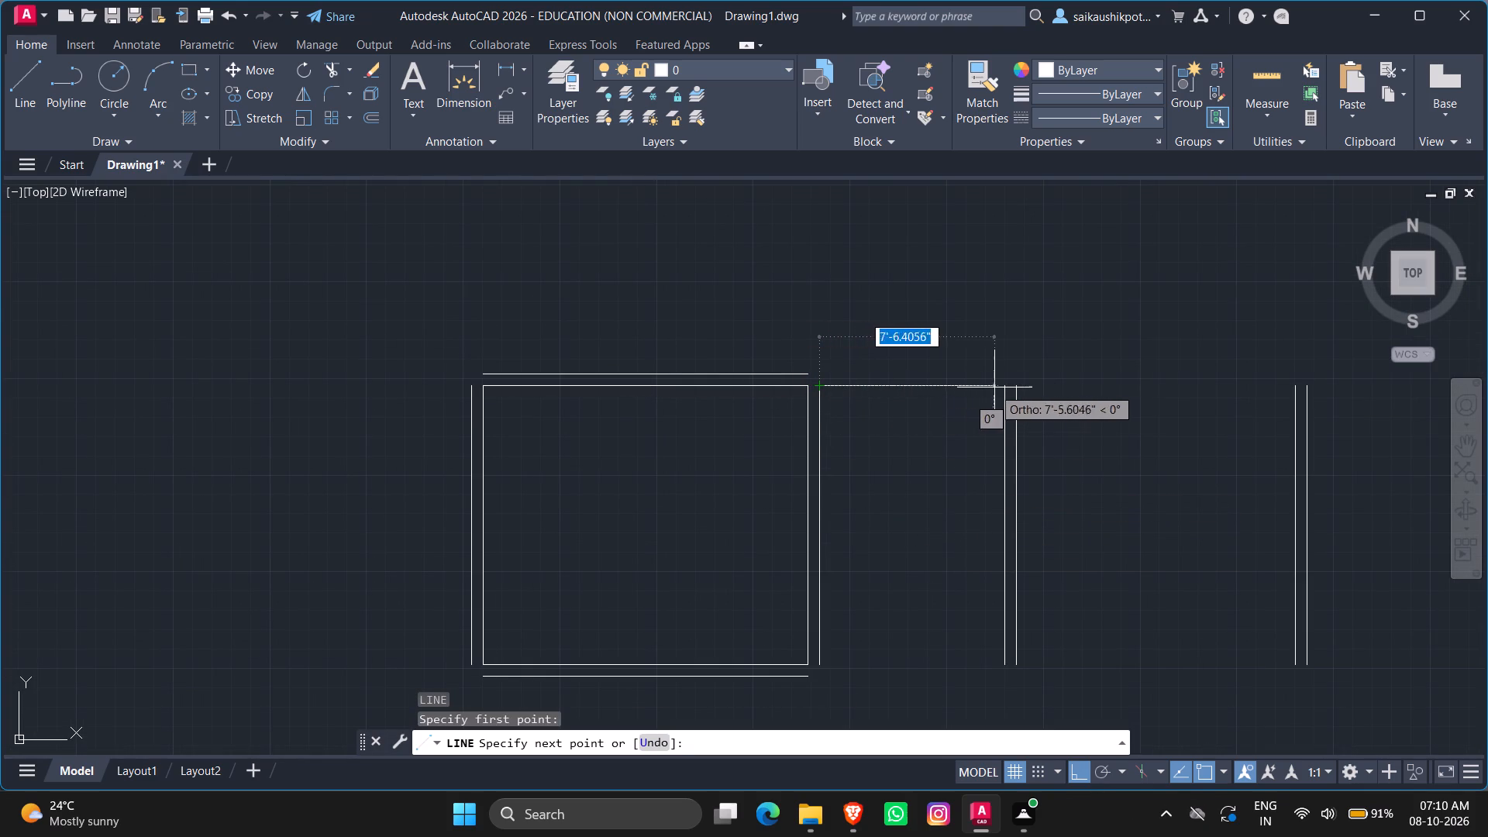
{"action": "scroll", "coordinate": [1004, 401], "scroll_direction": "up", "scroll_amount": 3}
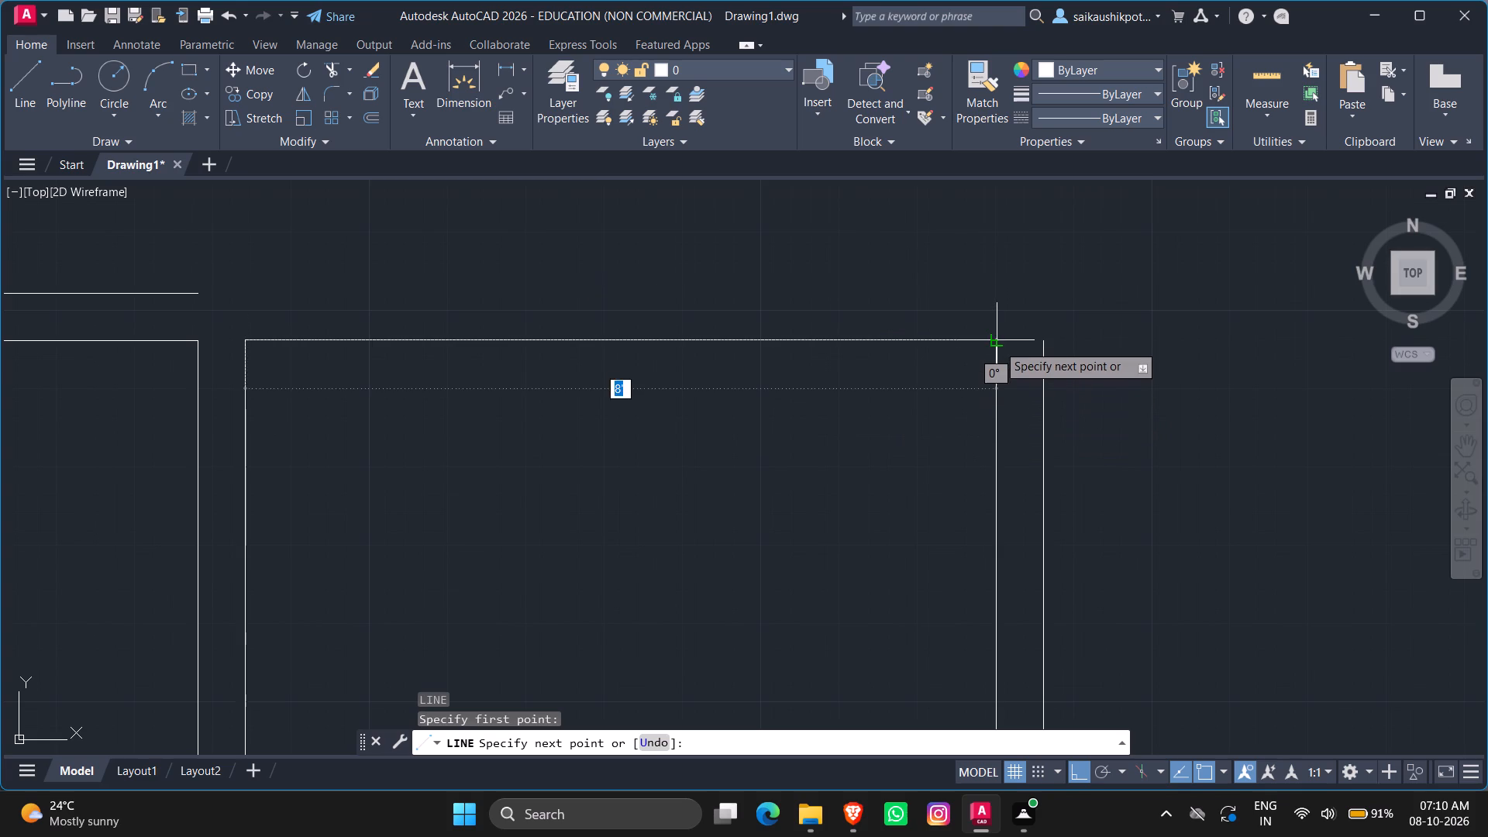
{"action": "left_click", "coordinate": [1001, 341]}
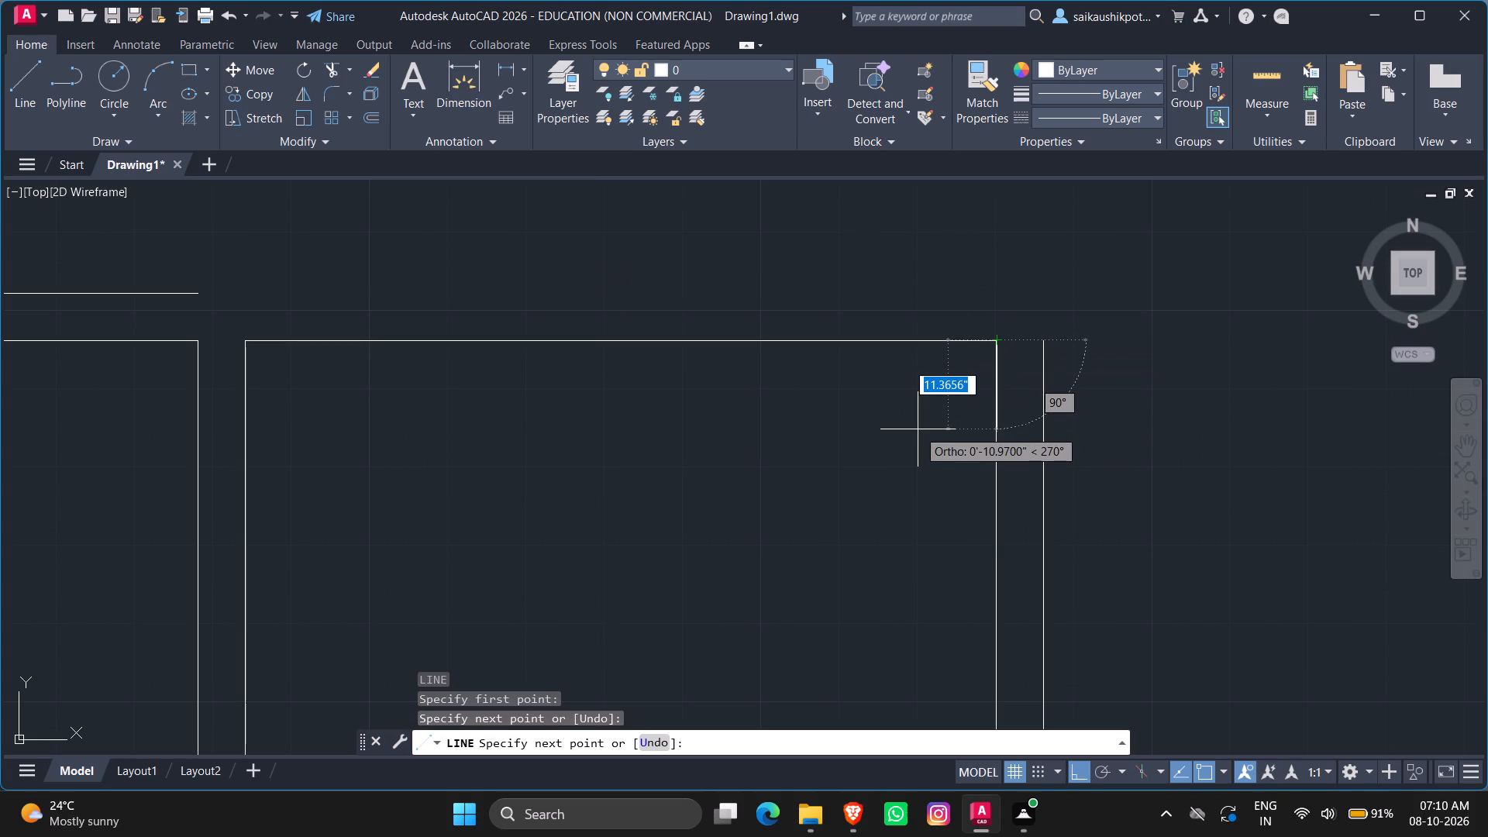
{"action": "key", "text": "Escape"}
Draw a horizontal line across the top of the 12' bay, joining the upper ends of its two facing wall lines.
{"action": "scroll", "coordinate": [858, 445], "scroll_direction": "down", "scroll_amount": 3}
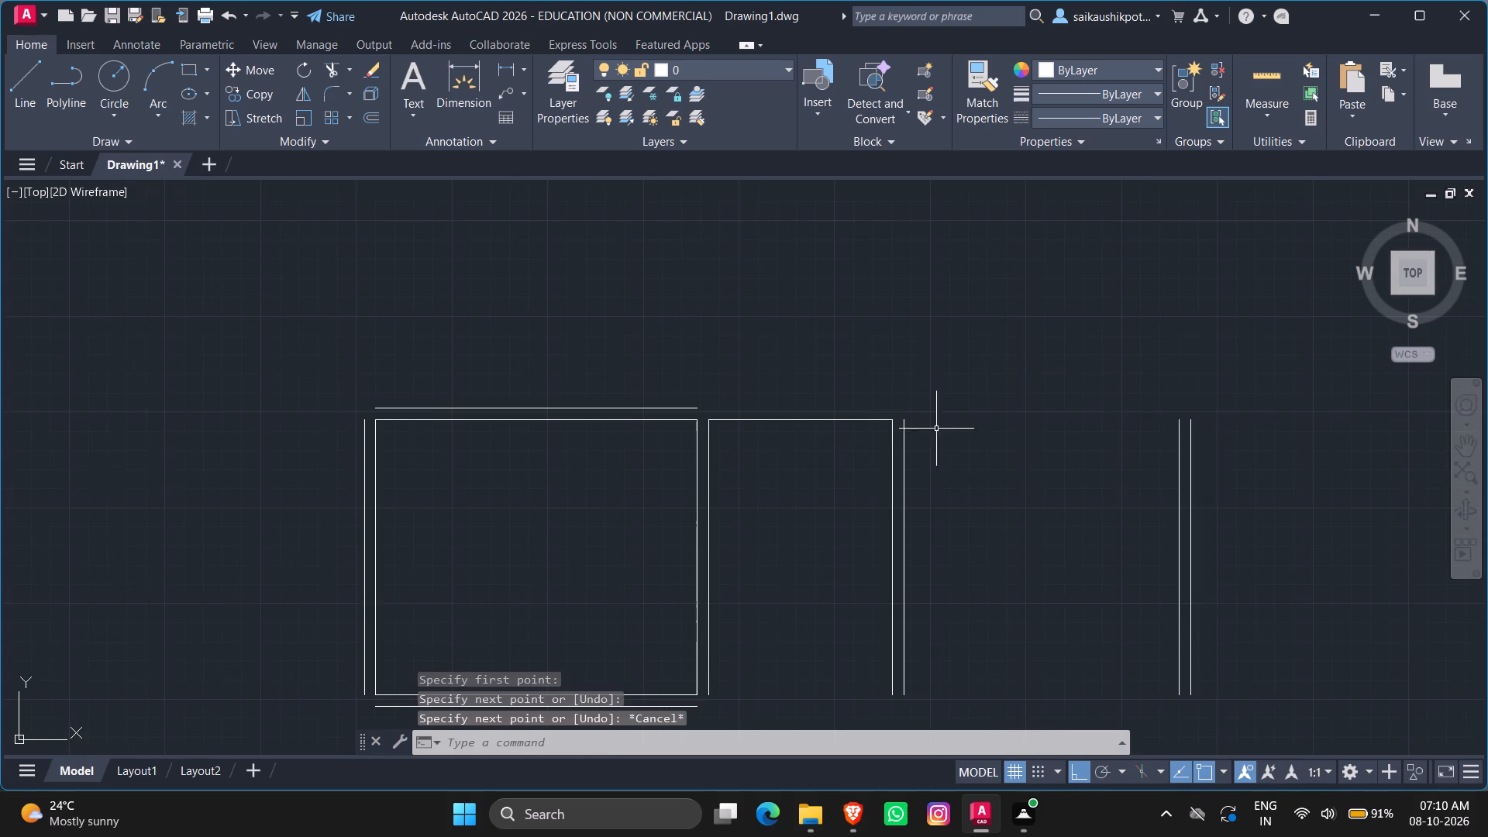
{"action": "scroll", "coordinate": [1000, 448], "scroll_direction": "up", "scroll_amount": 1}
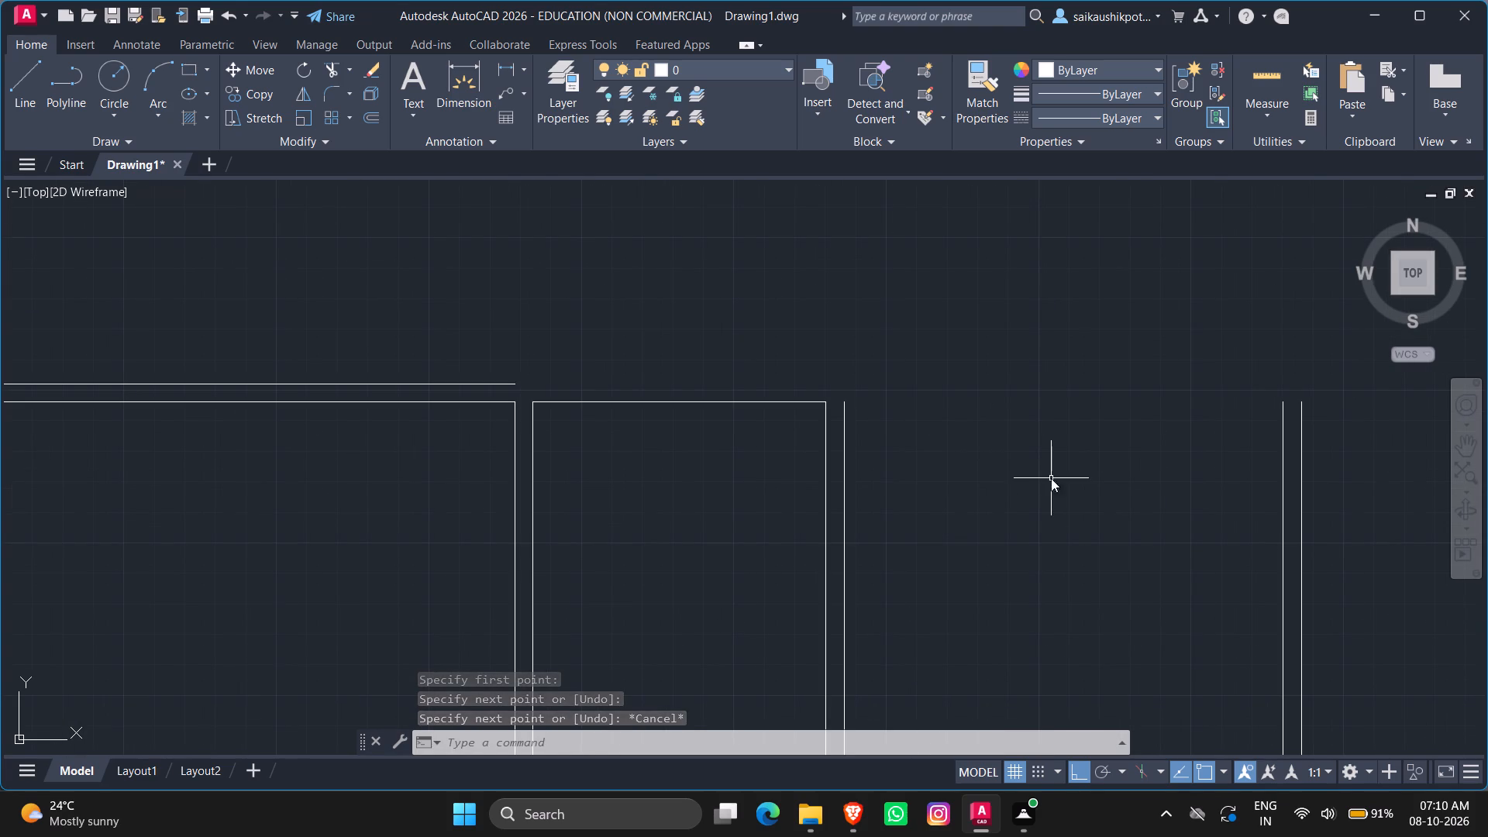
{"action": "key", "text": "l"}
{"action": "key", "text": "Return"}
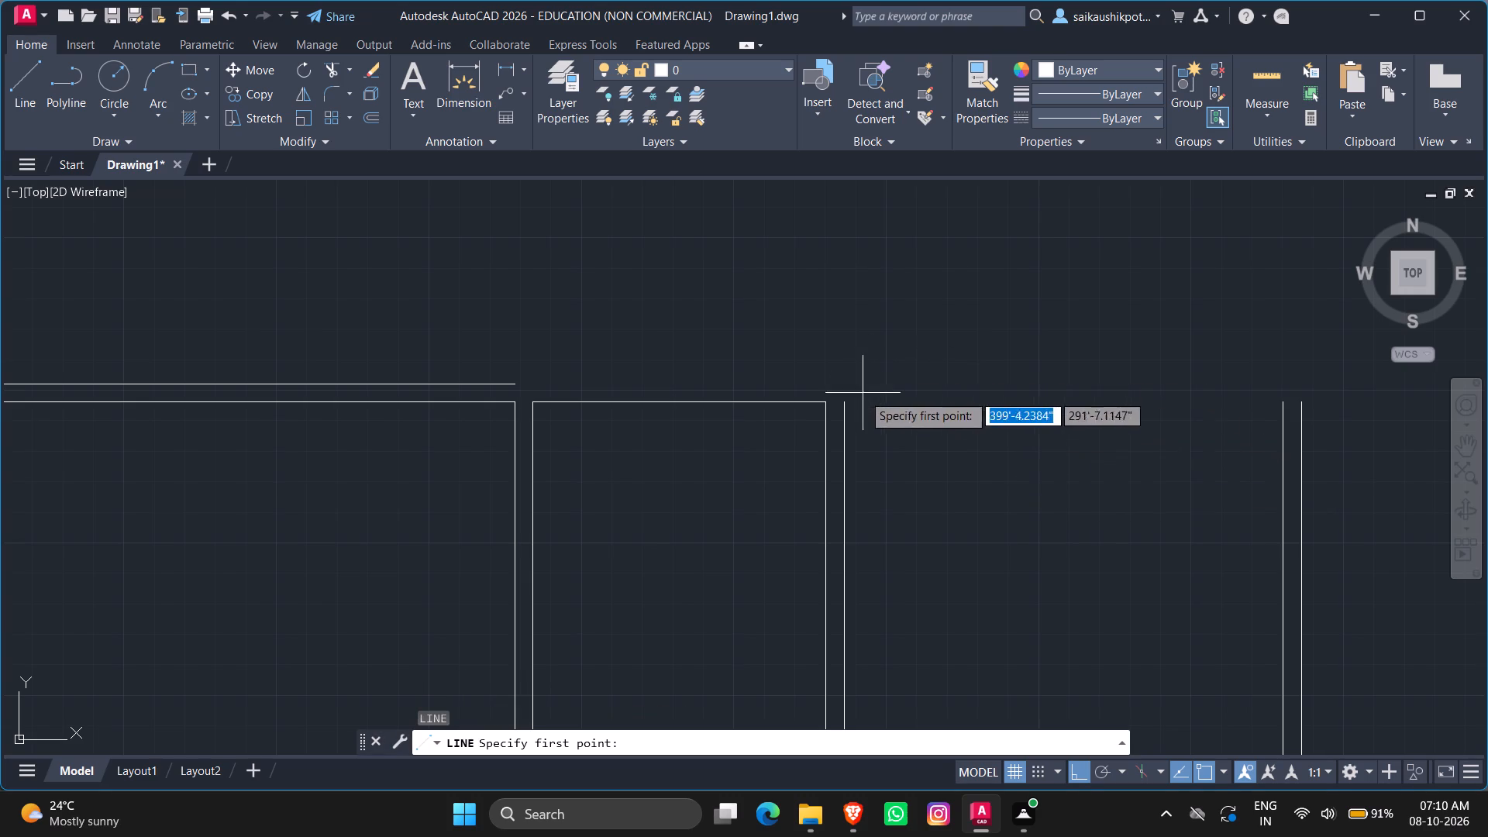
{"action": "left_click", "coordinate": [849, 406]}
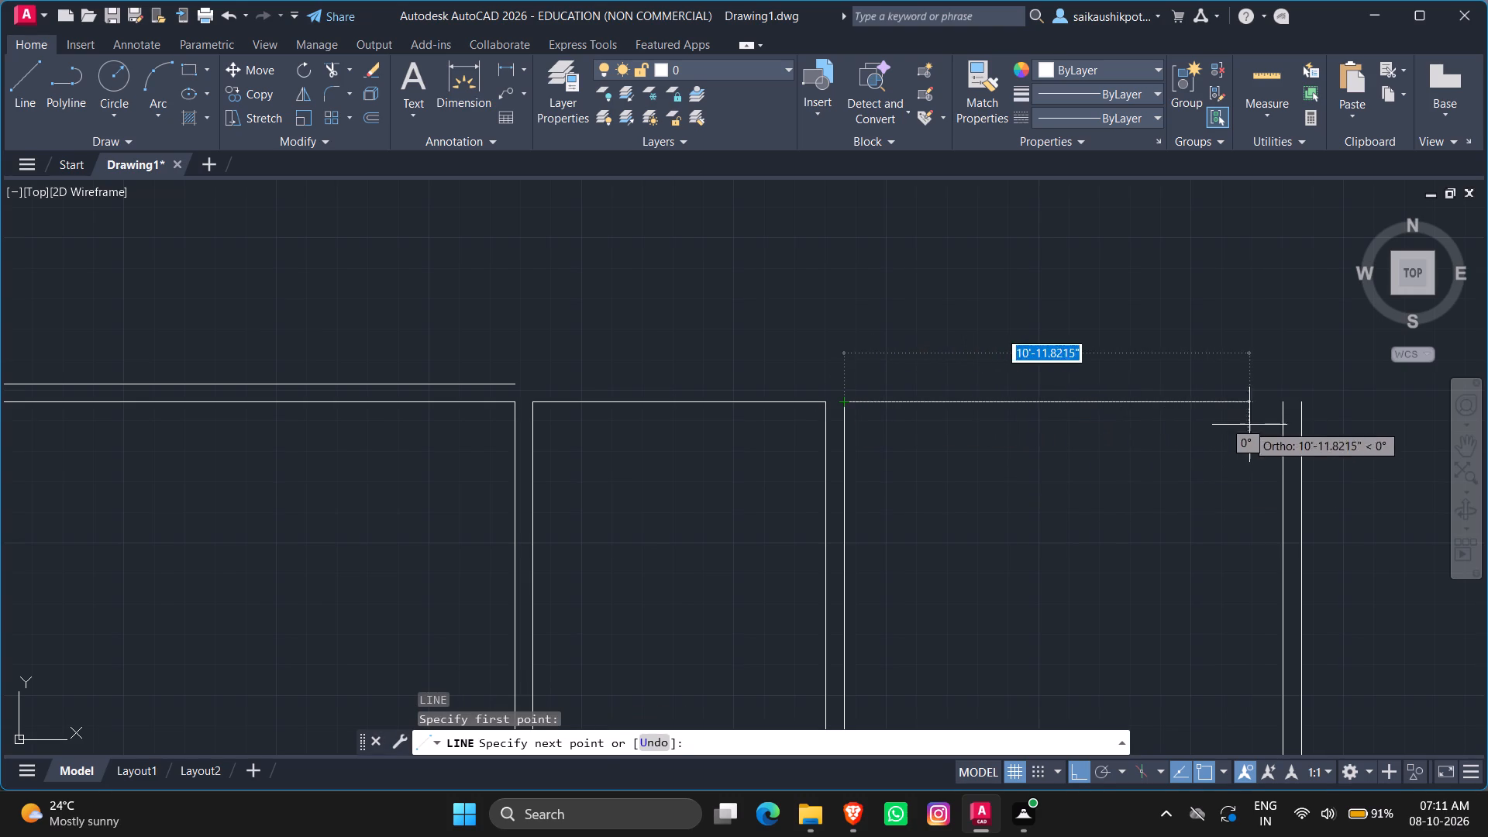
{"action": "left_click", "coordinate": [1283, 399]}
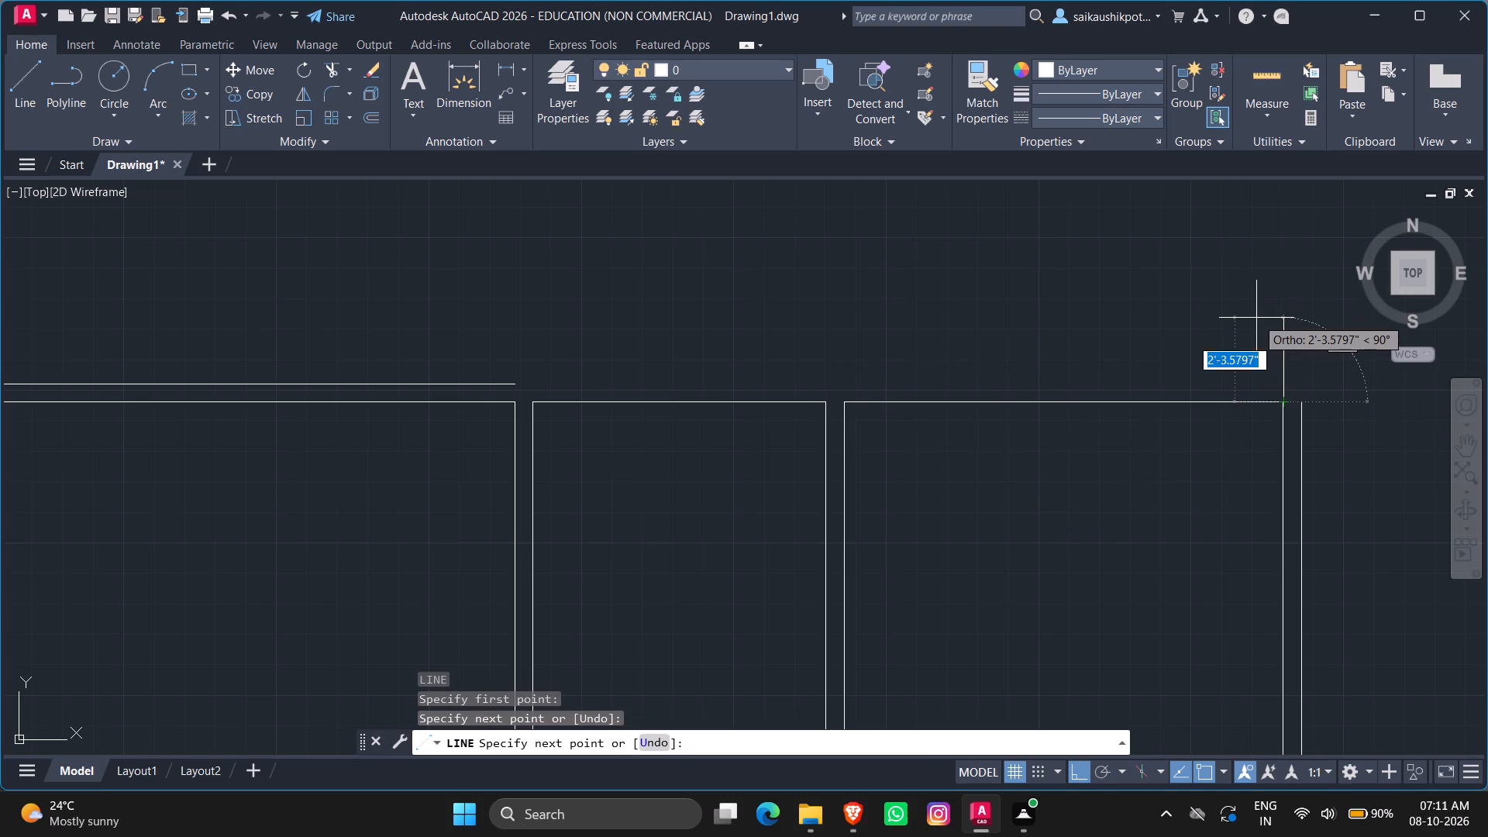
{"action": "key", "text": "Escape"}
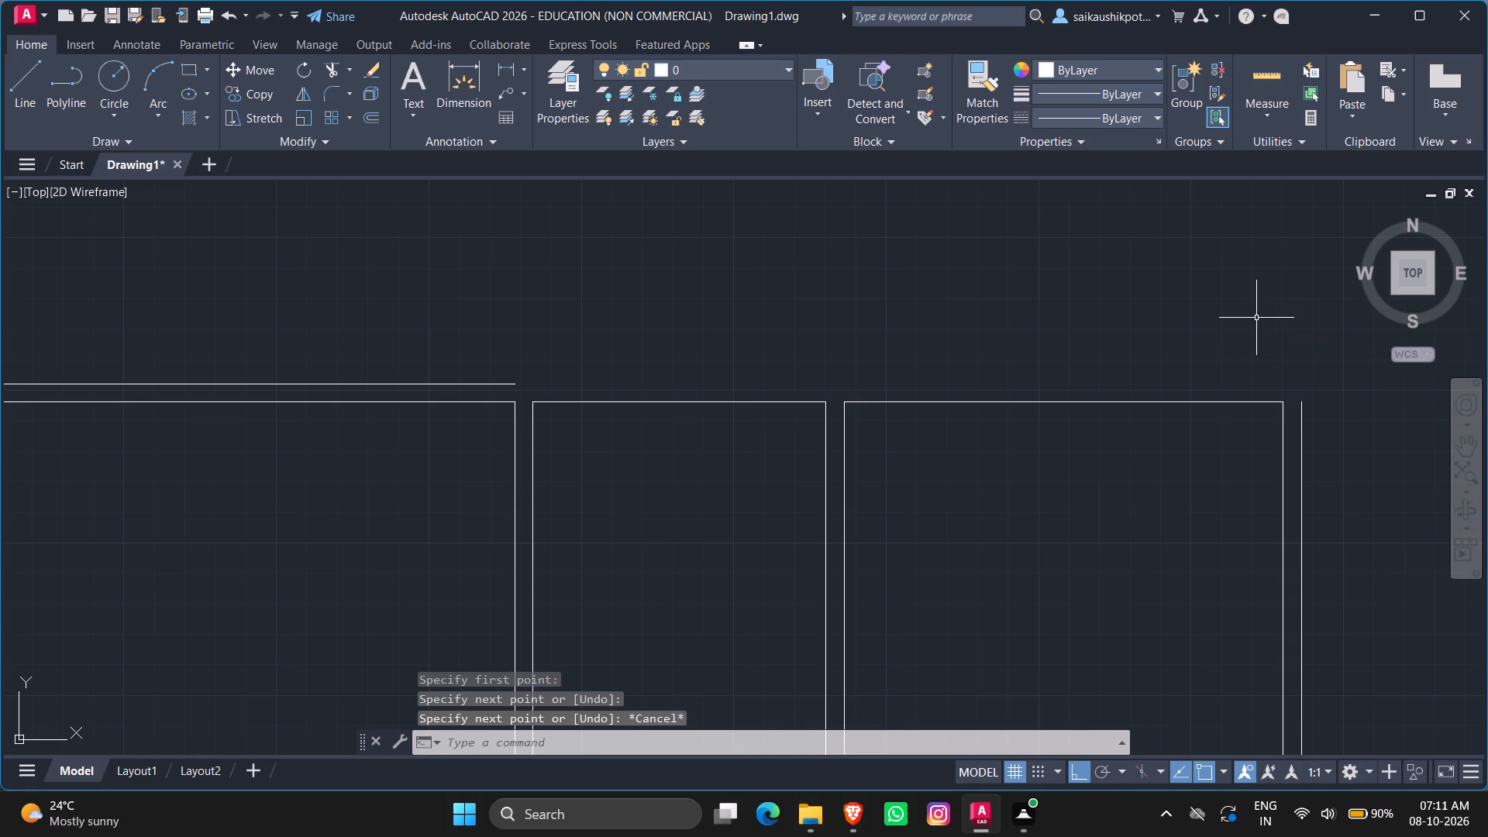
Offset the top lines of the 8' and 12' bays upward by 6" to form their top walls.
{"action": "key", "text": "o"}
{"action": "key", "text": "Return"}
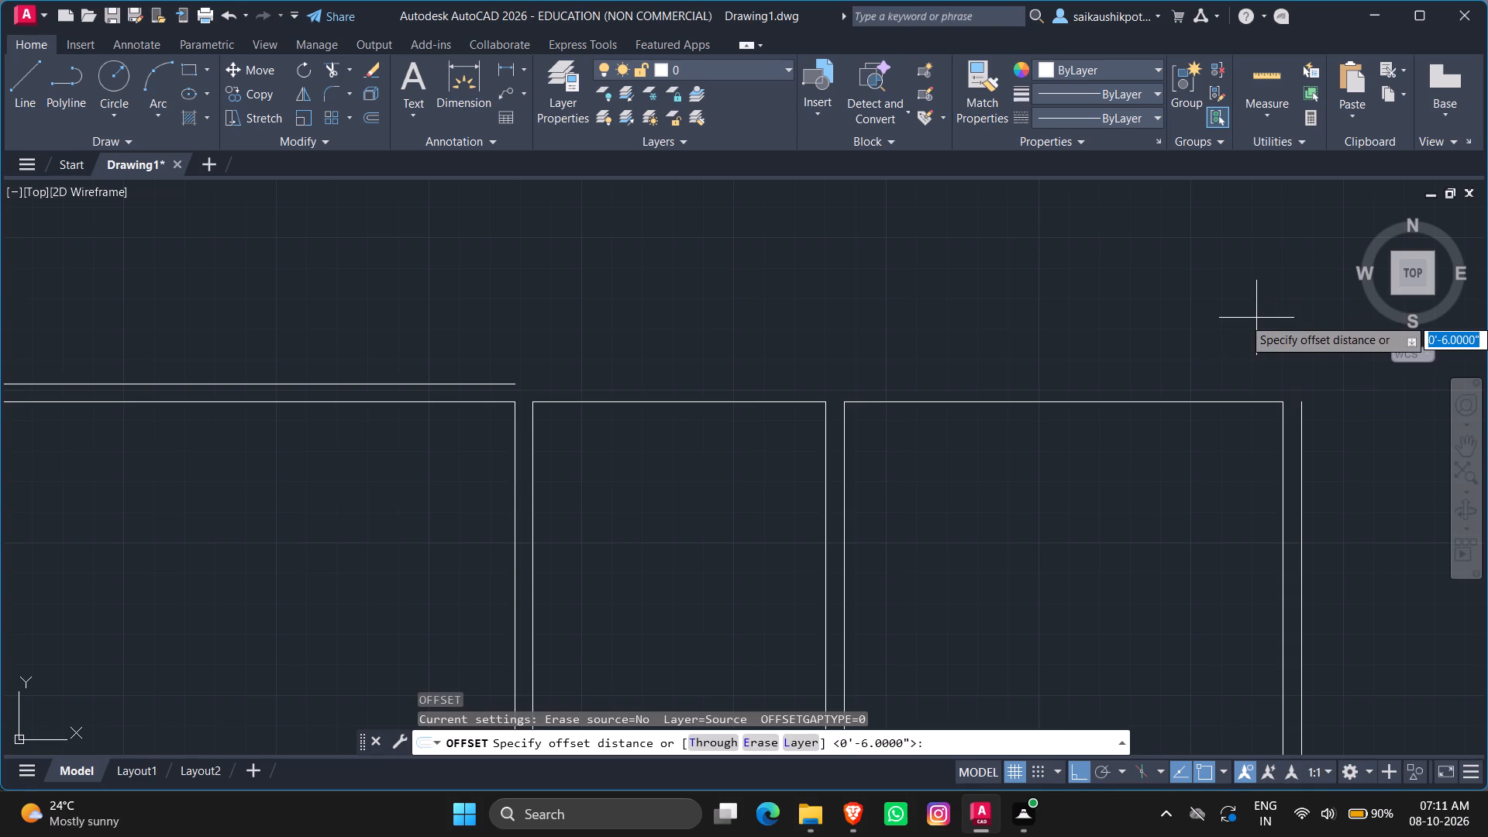
{"action": "key", "text": "6"}
{"action": "key", "text": "shift+quotedbl"}
{"action": "key", "text": "Return"}
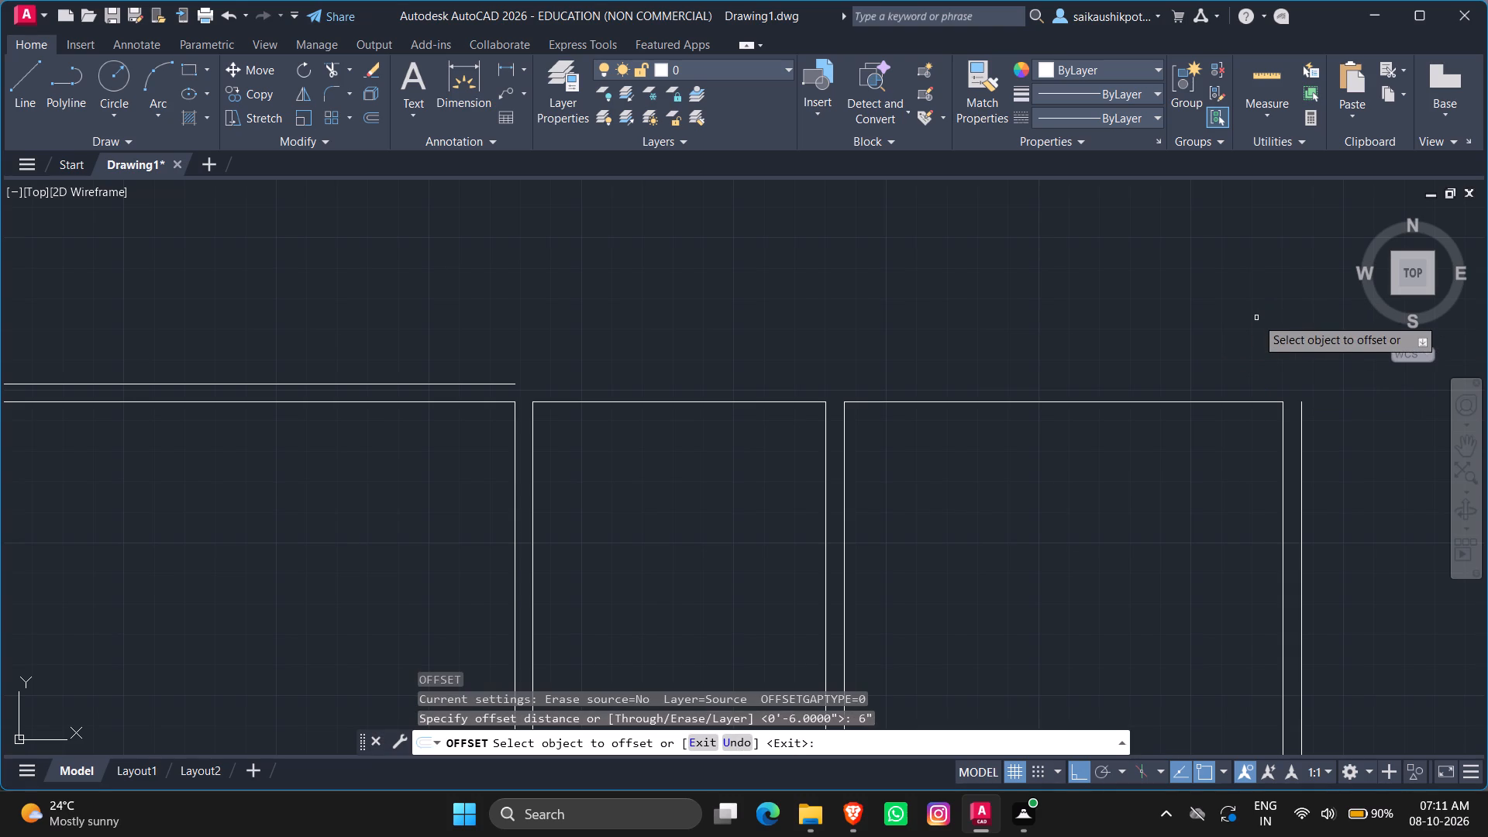
{"action": "left_click", "coordinate": [711, 401]}
{"action": "left_click", "coordinate": [701, 383]}
{"action": "left_click", "coordinate": [874, 401]}
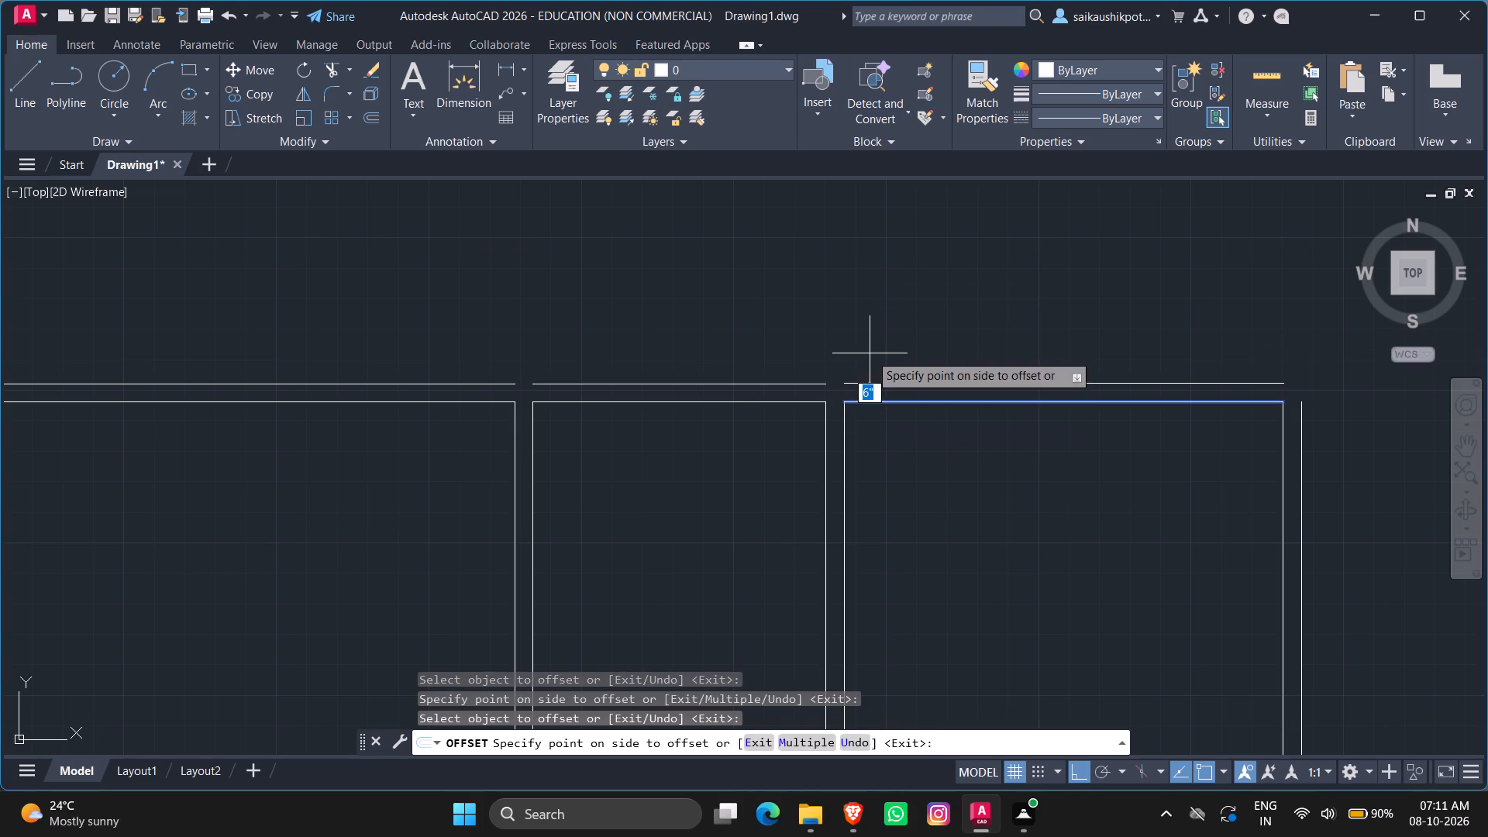
{"action": "left_click", "coordinate": [870, 353]}
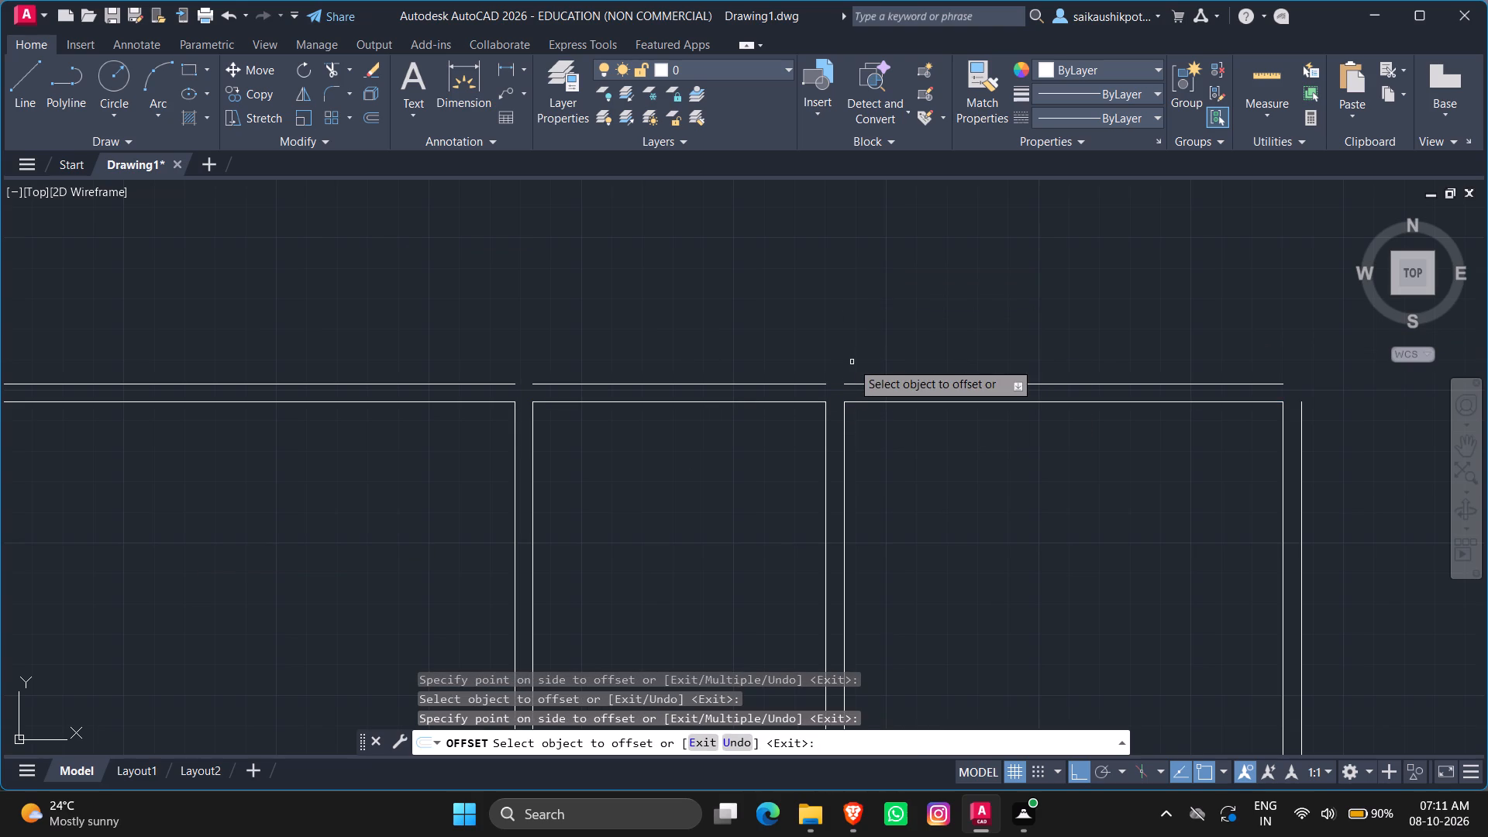
Join the three separate outer top wall lines above the room and both bays into one continuous line.
{"action": "key", "text": "Escape"}
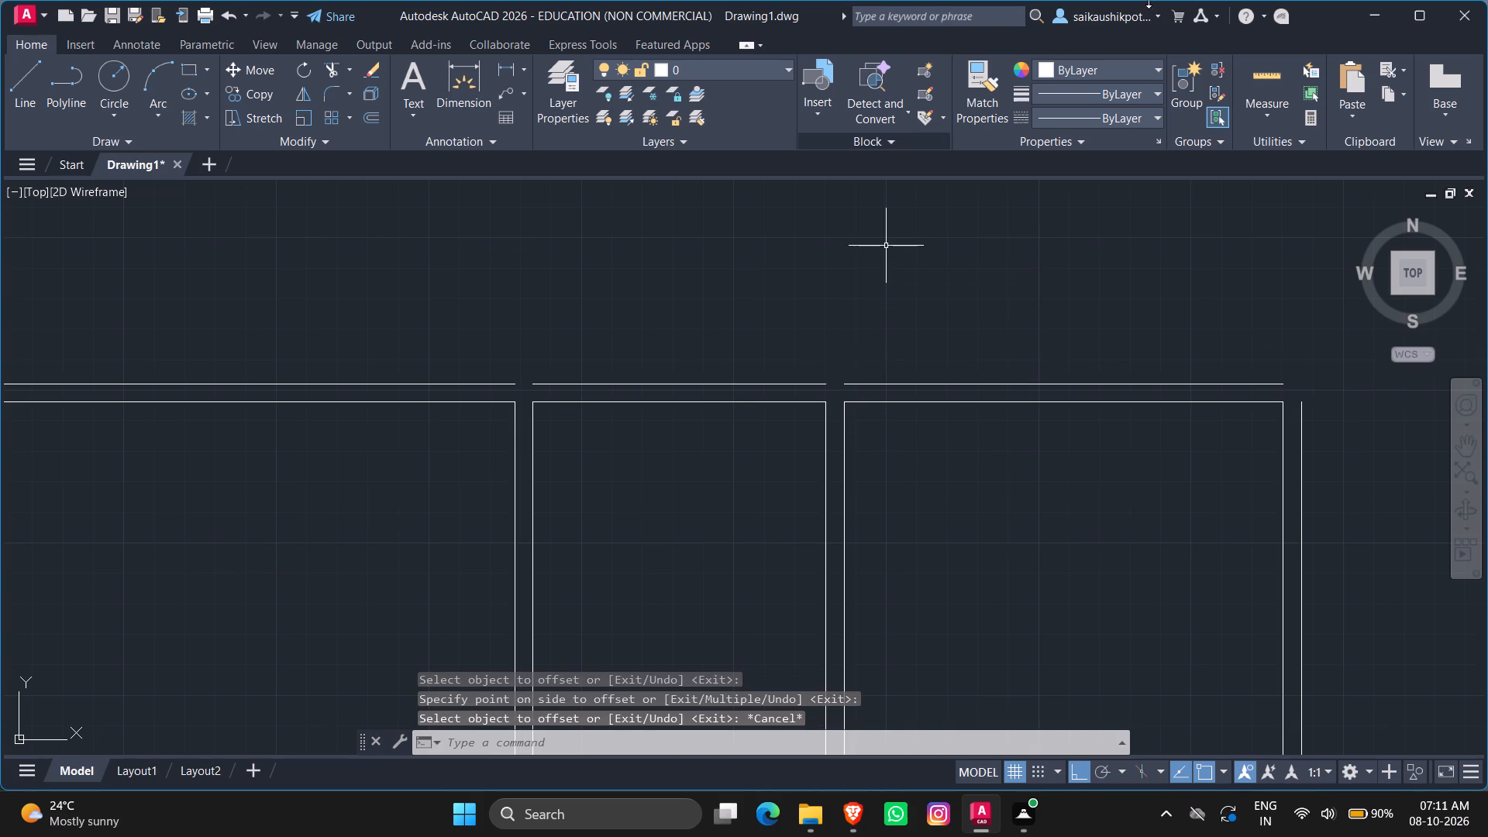
{"action": "left_click", "coordinate": [500, 386]}
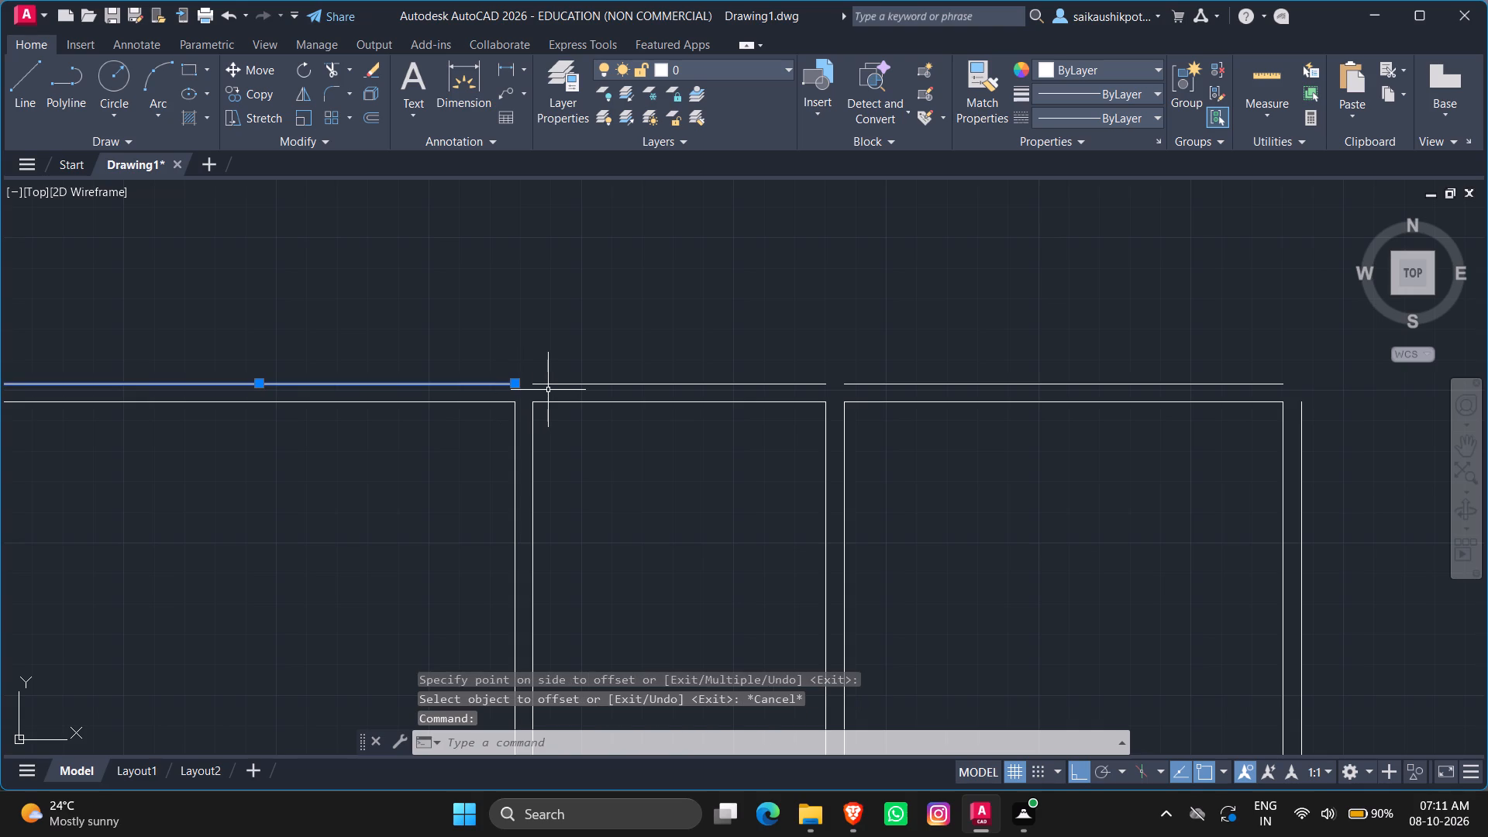
{"action": "key", "text": "Escape"}
{"action": "key", "text": "Escape"}
{"action": "type", "text": "JOIN"}
{"action": "key", "text": "Return"}
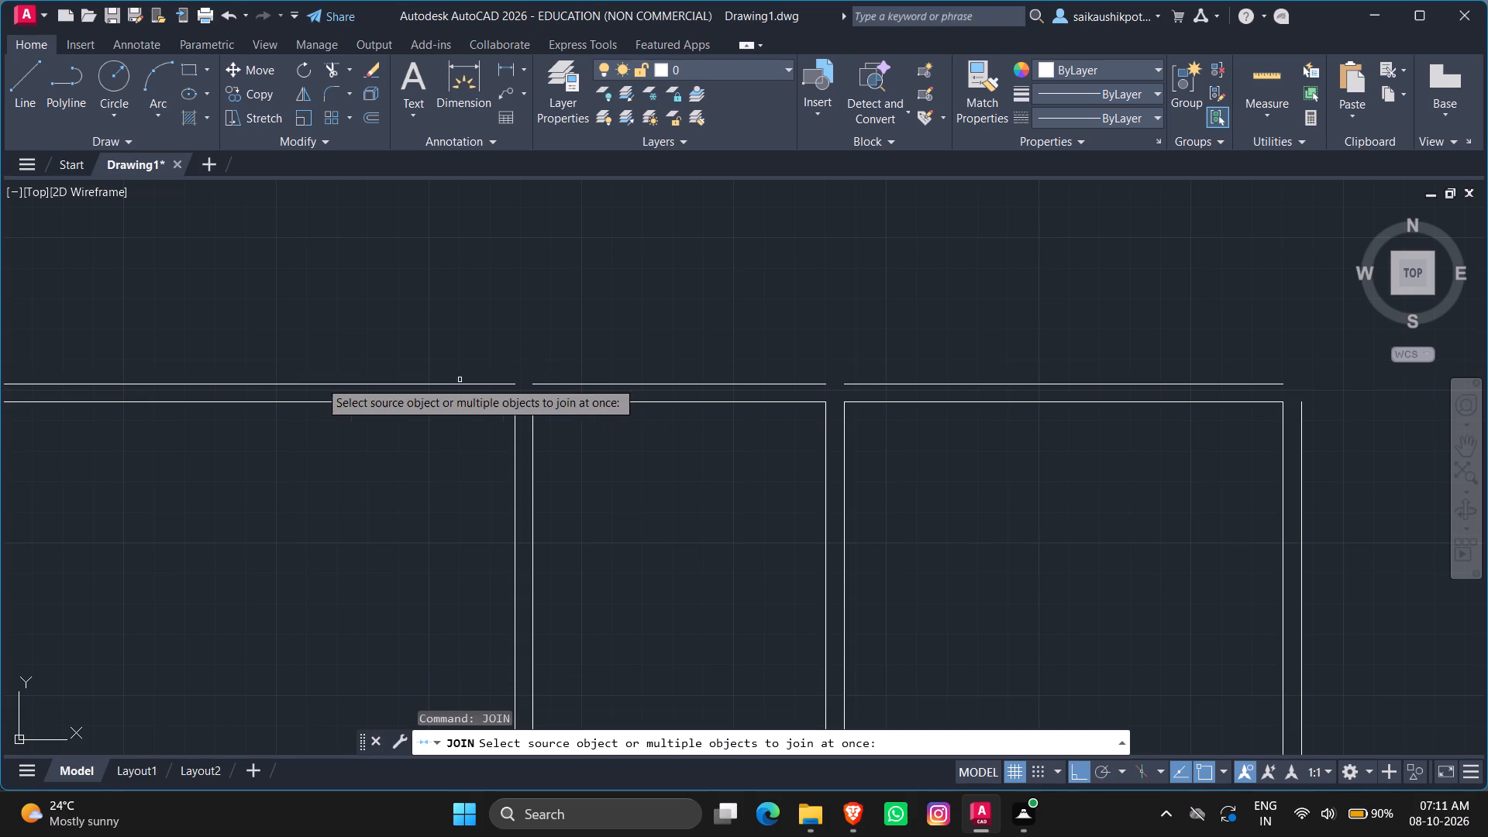
{"action": "left_click", "coordinate": [373, 381]}
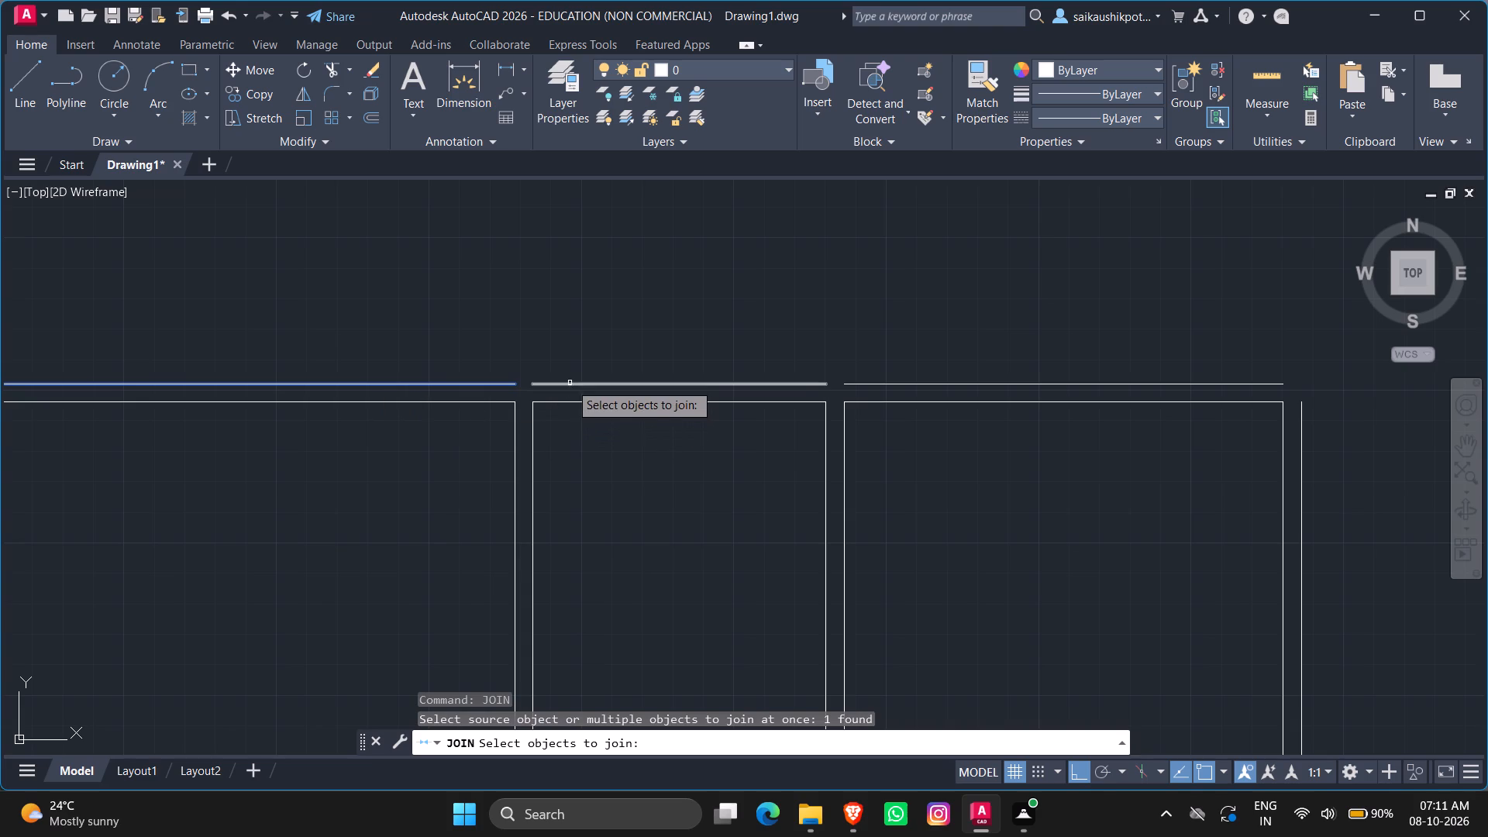
{"action": "left_click", "coordinate": [569, 382]}
{"action": "left_click", "coordinate": [877, 381]}
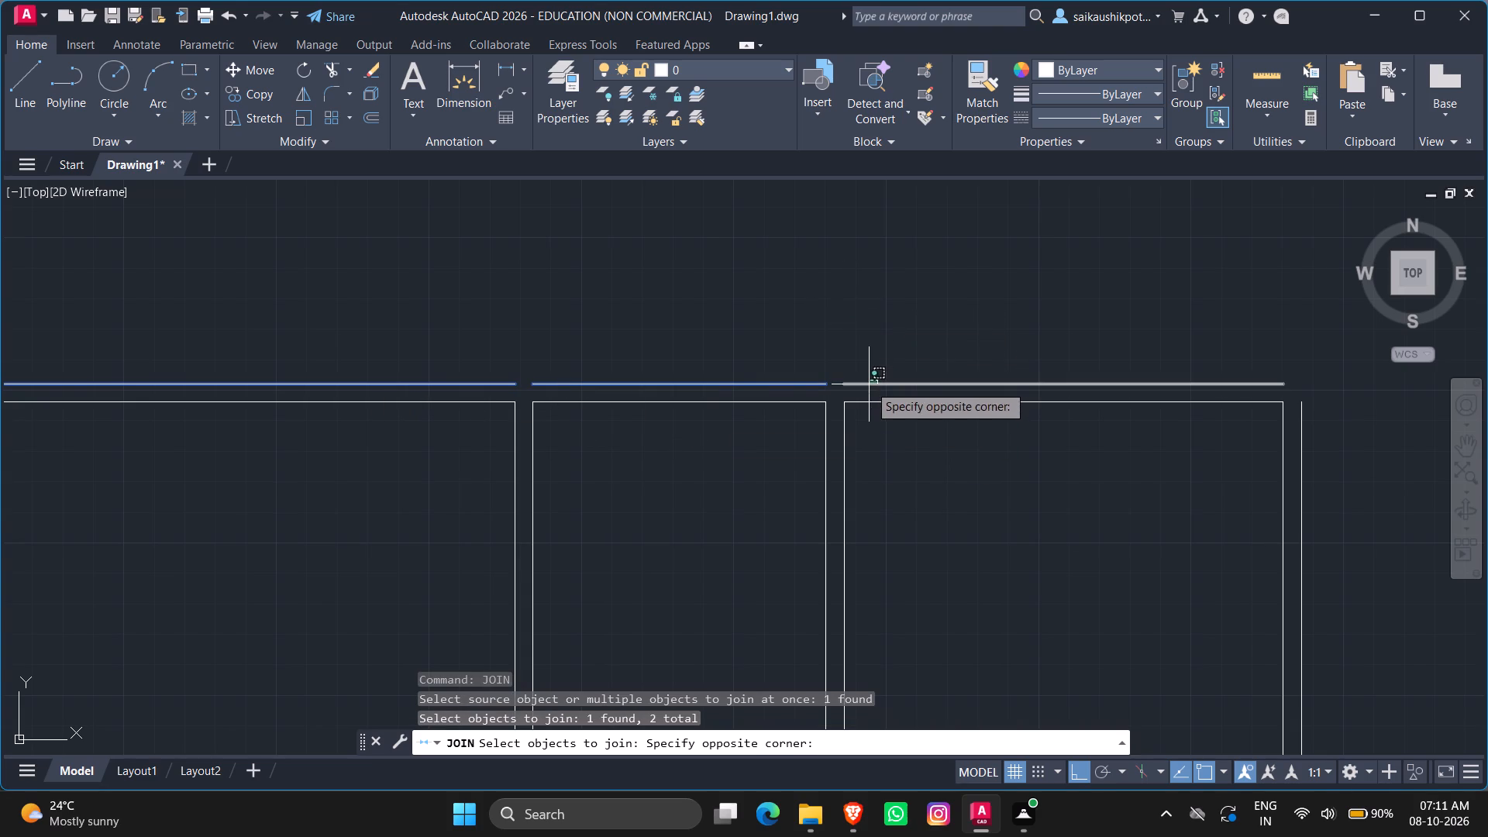
{"action": "left_click", "coordinate": [869, 386]}
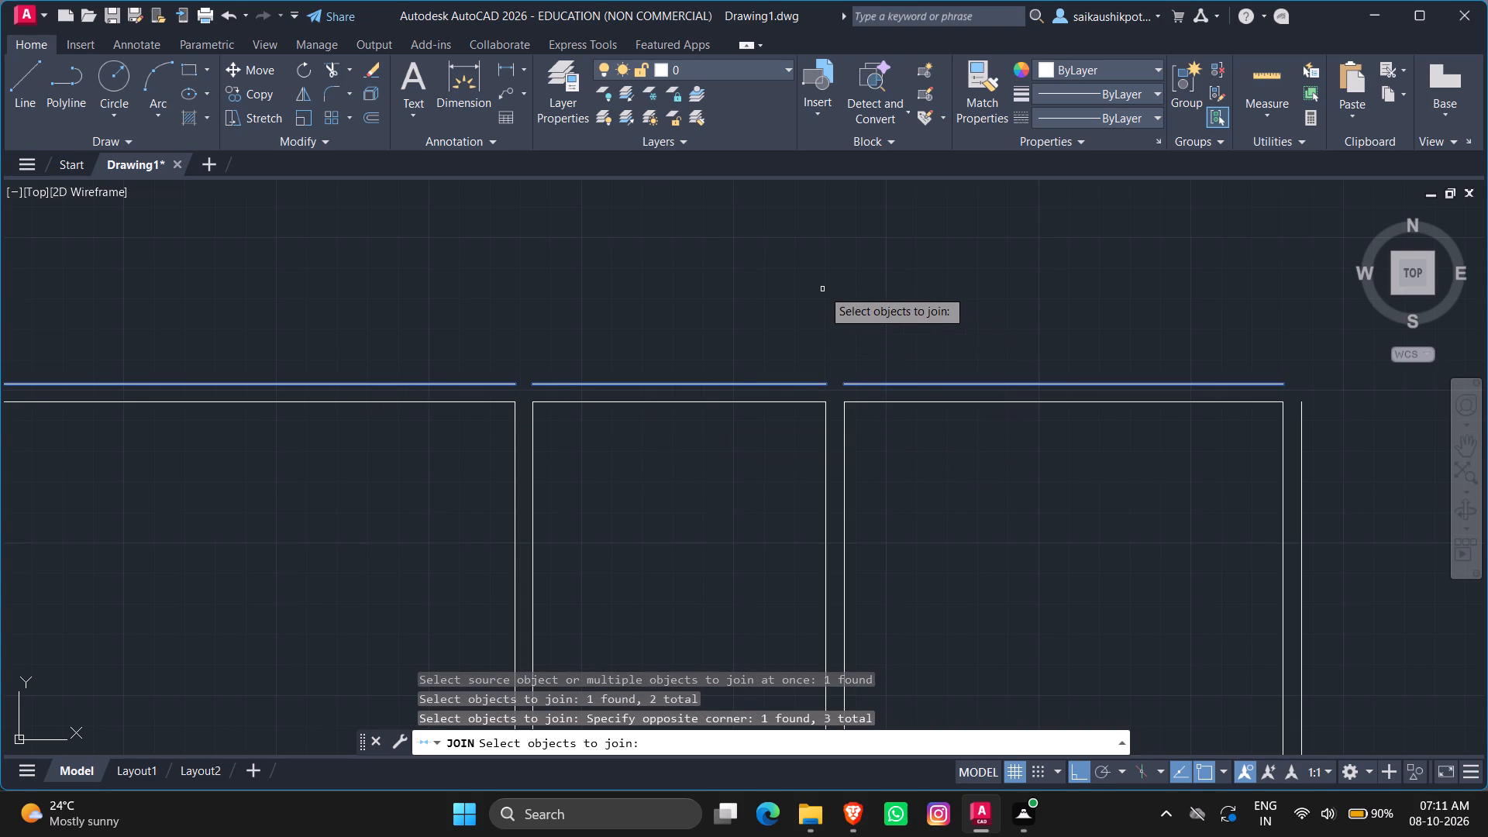
{"action": "key", "text": "Return"}
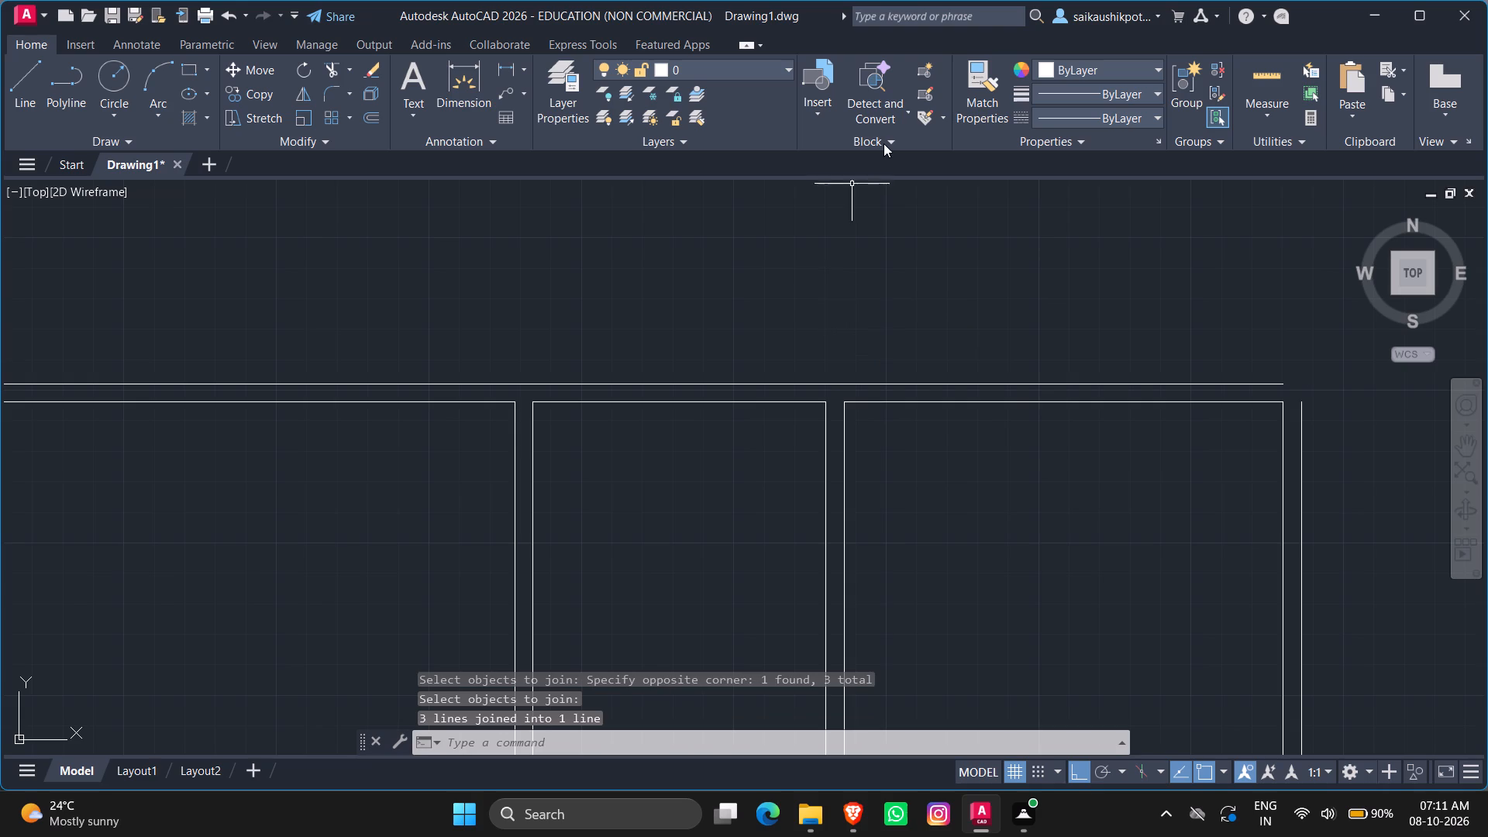
Fillet the outer top wall line with the 12' bay's outer vertical wall line to form a sharp corner.
{"action": "type", "text": "FILLET"}
{"action": "key", "text": "Return"}
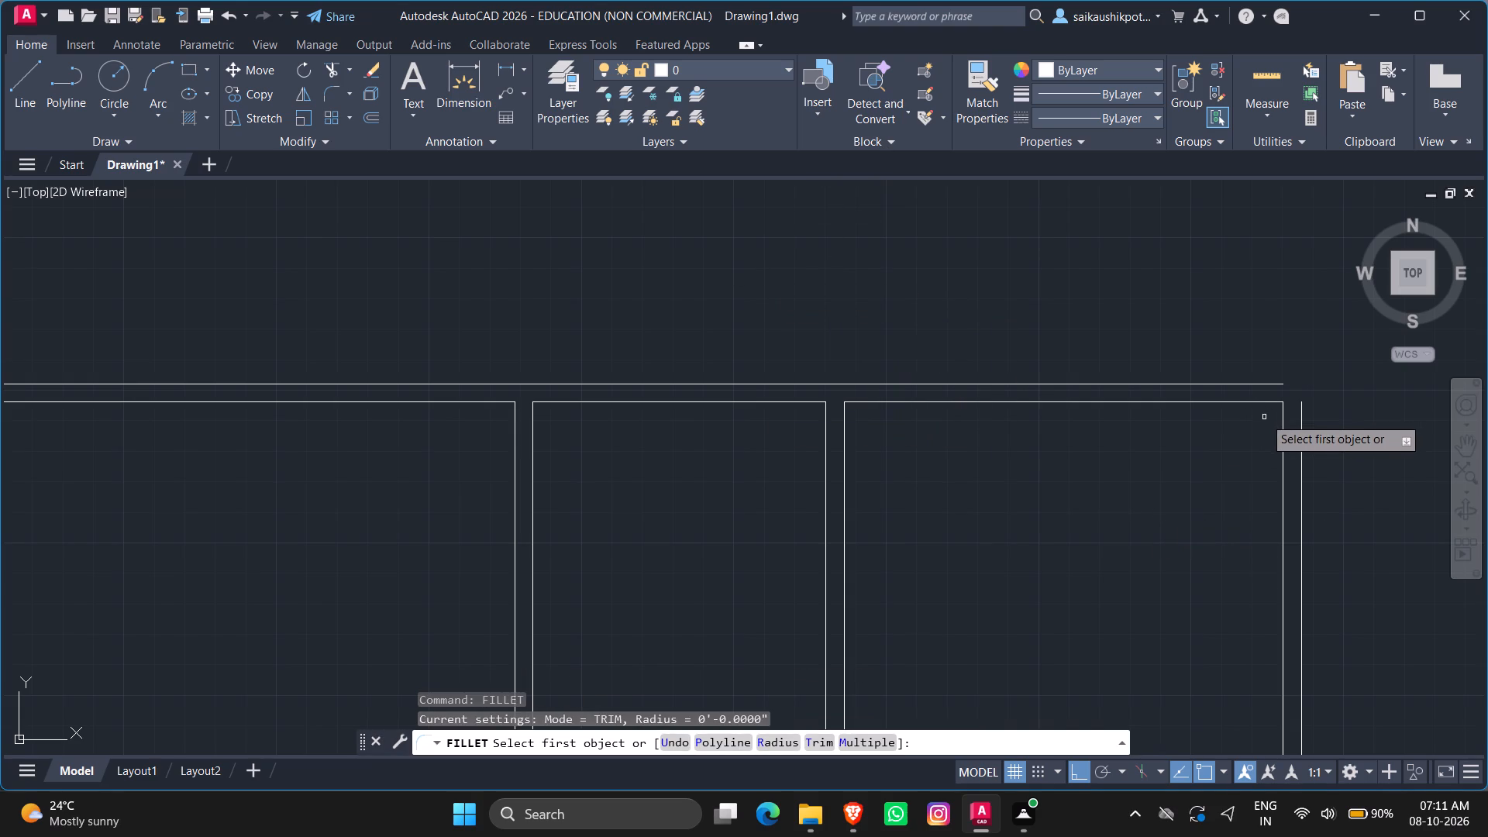
{"action": "left_click", "coordinate": [1302, 409]}
{"action": "left_click", "coordinate": [1283, 383]}
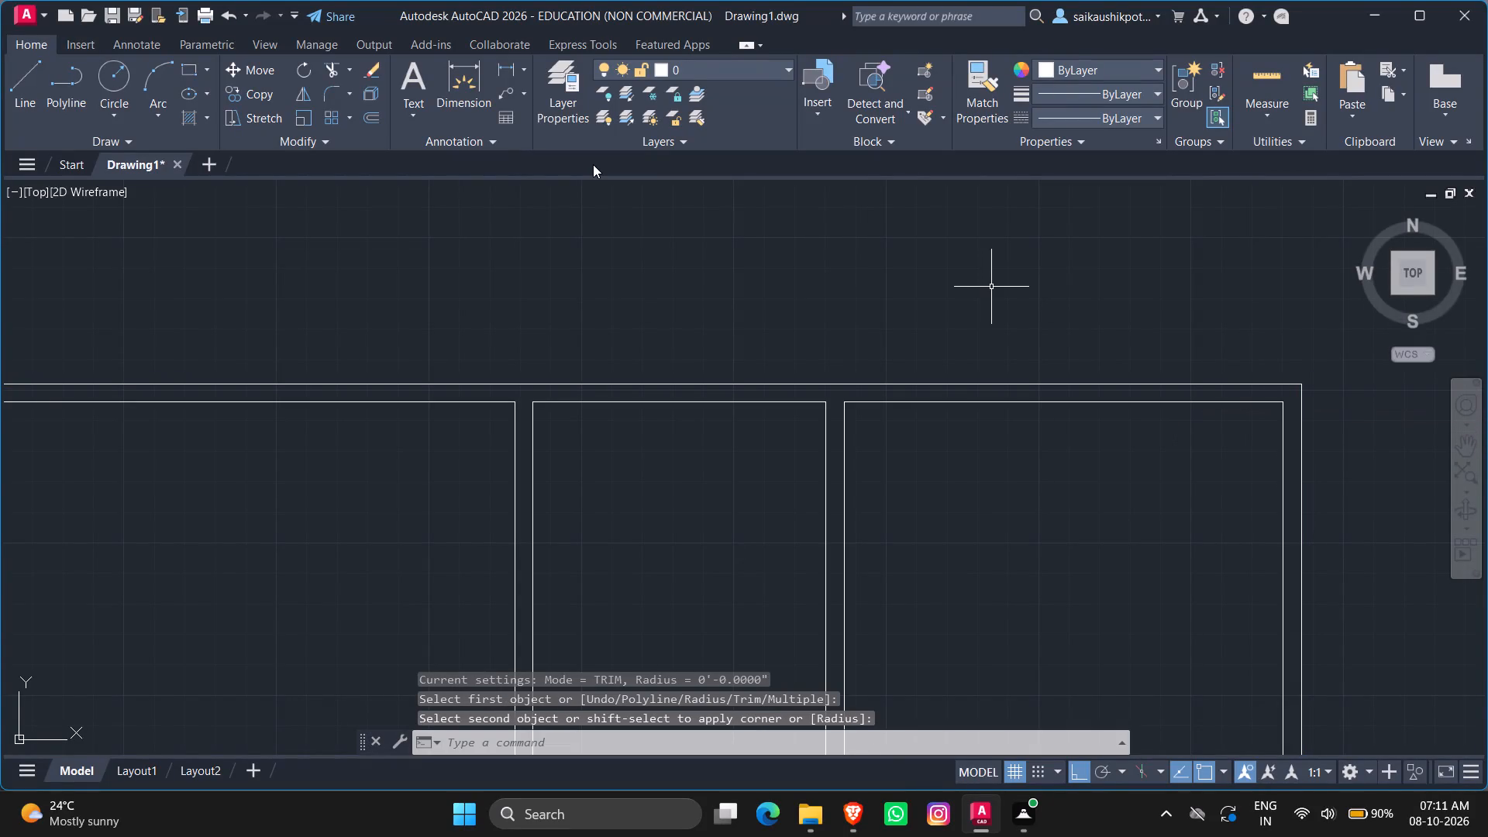
{"action": "key", "text": "Escape"}
{"action": "key", "text": "Escape"}
{"action": "key", "text": "Escape"}
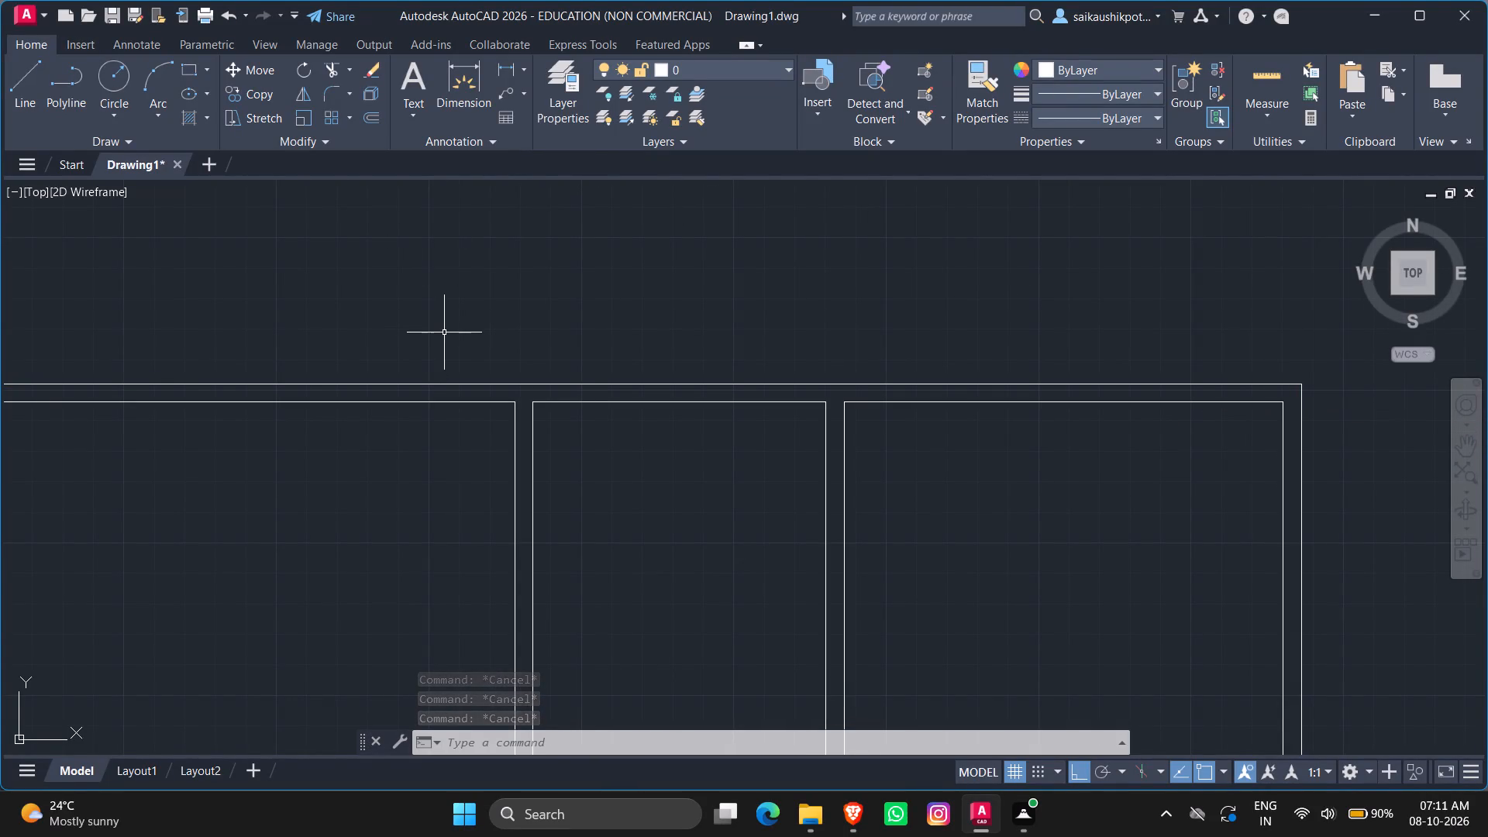
Fillet the 14' room's outer vertical wall line with the outer top wall line to form a sharp corner.
{"action": "scroll", "coordinate": [629, 340], "scroll_direction": "down", "scroll_amount": 3}
{"action": "scroll", "coordinate": [459, 359], "scroll_direction": "up", "scroll_amount": 3}
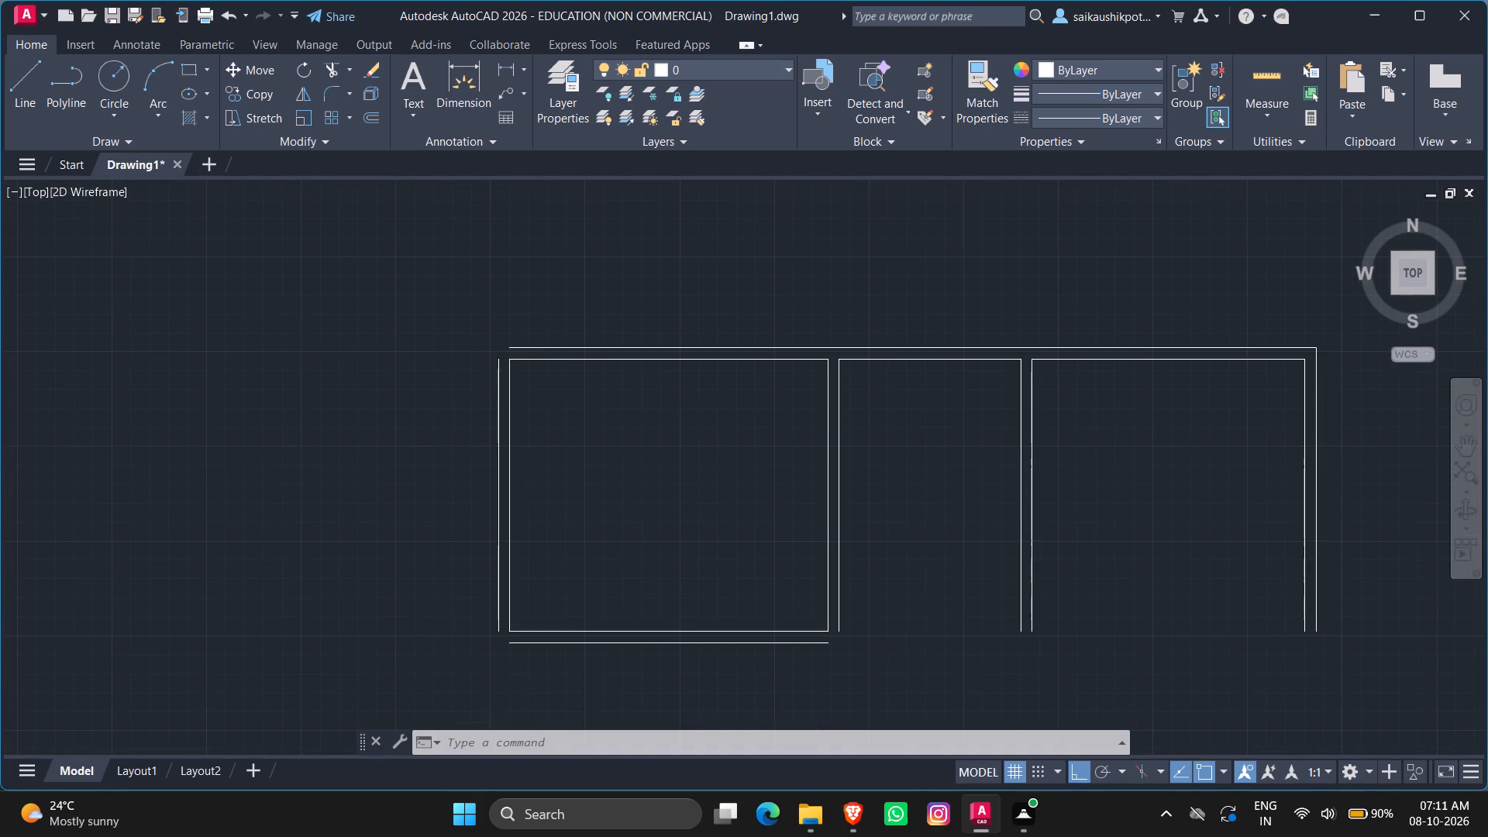
{"action": "type", "text": "F"}
{"action": "key", "text": "space"}
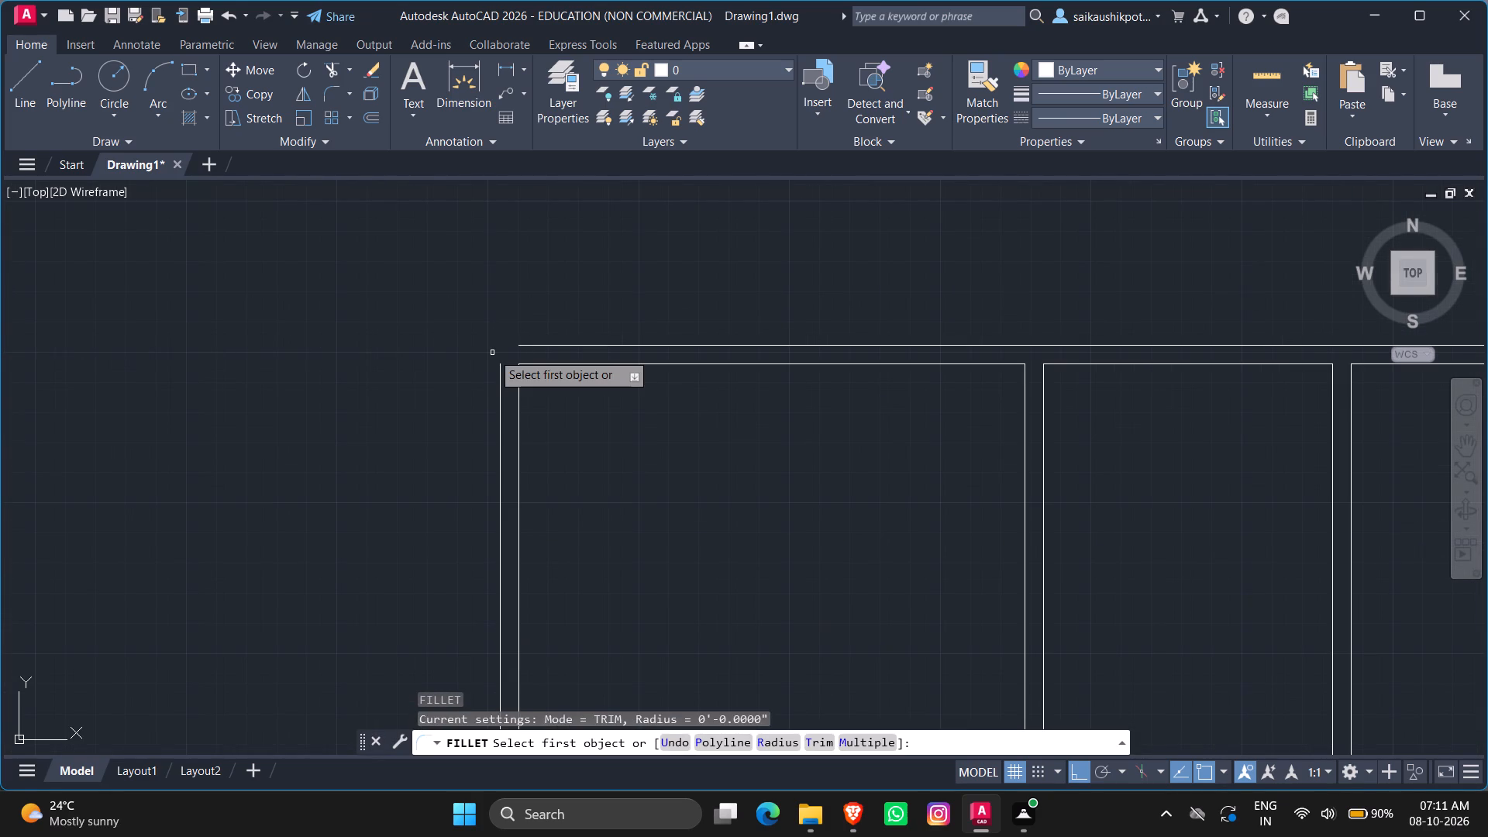
{"action": "left_click", "coordinate": [500, 365]}
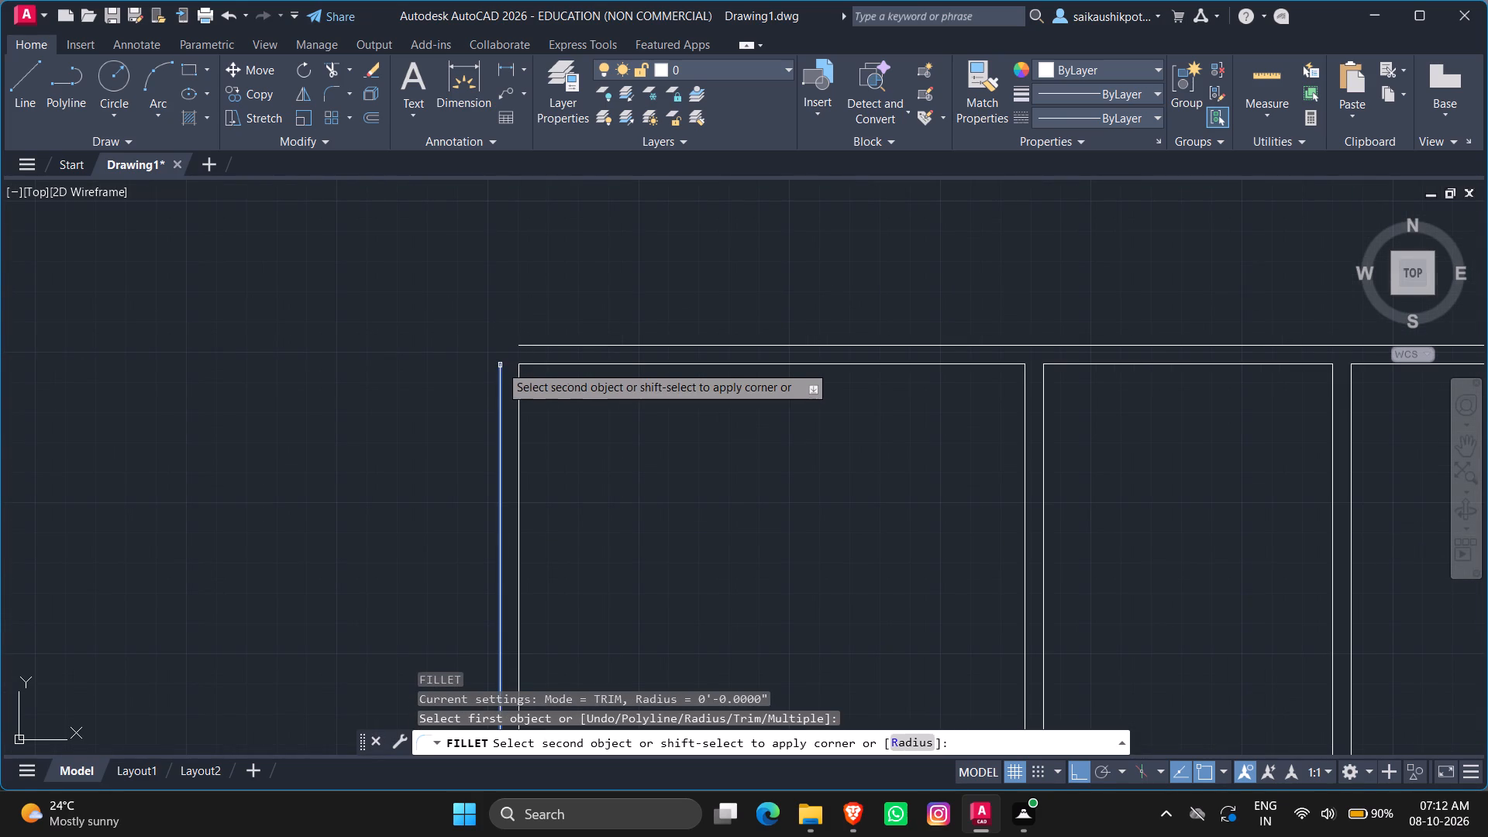
{"action": "left_click", "coordinate": [530, 343]}
{"action": "scroll", "coordinate": [682, 317], "scroll_direction": "down", "scroll_amount": 1}
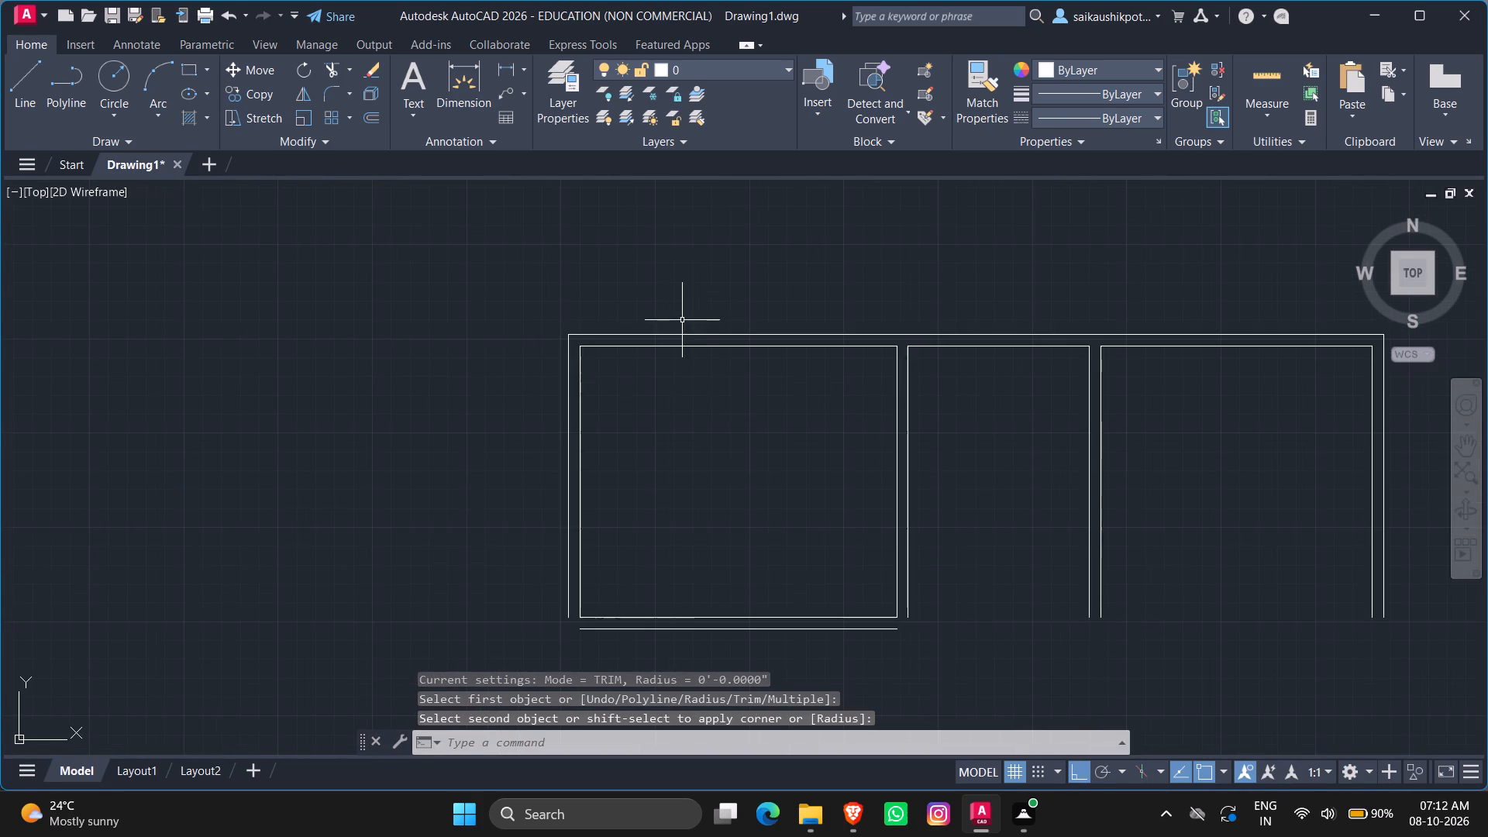
{"action": "key", "text": "Escape"}
{"action": "key", "text": "Escape"}
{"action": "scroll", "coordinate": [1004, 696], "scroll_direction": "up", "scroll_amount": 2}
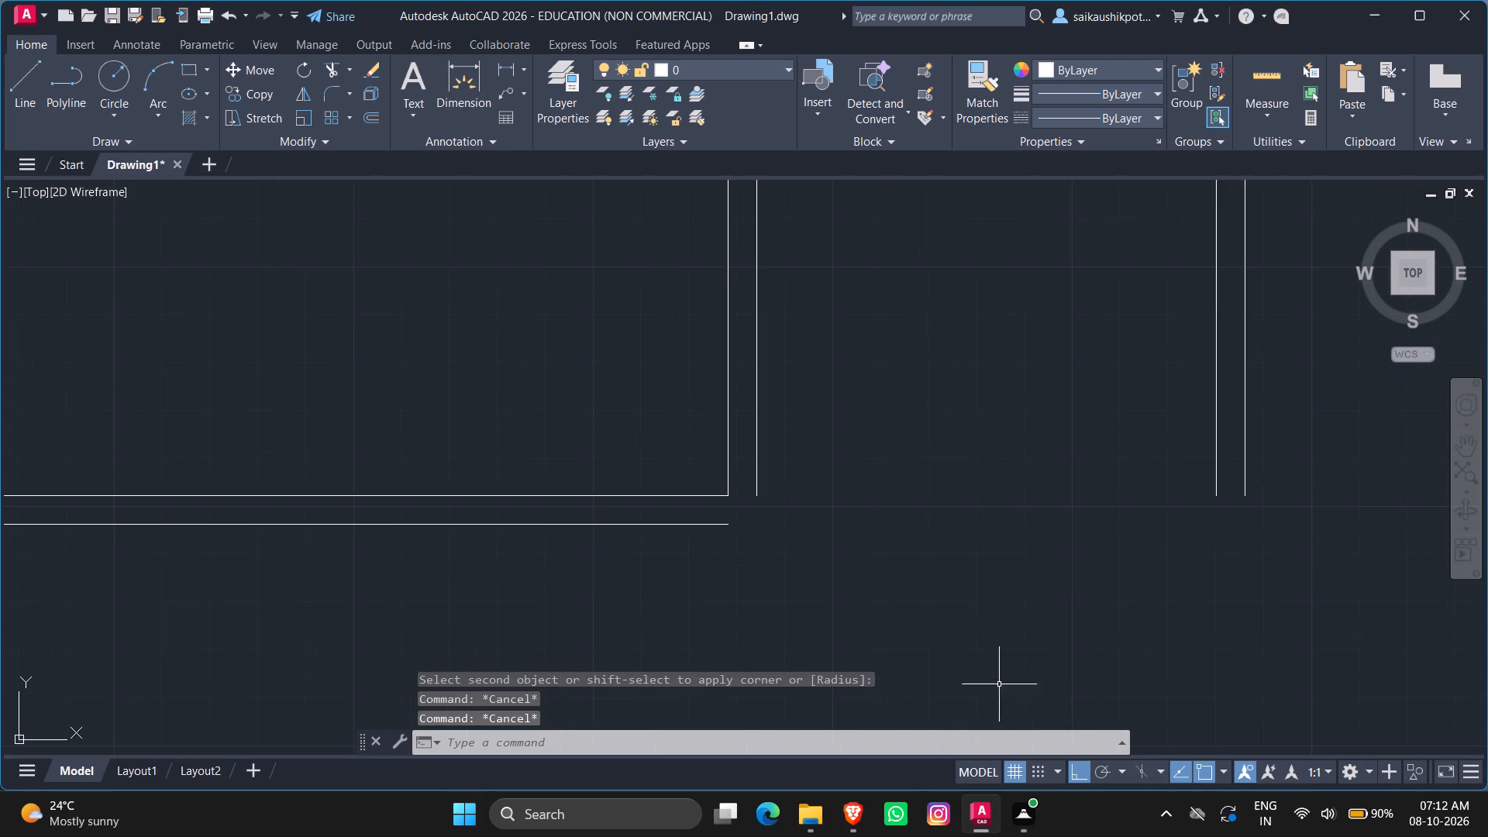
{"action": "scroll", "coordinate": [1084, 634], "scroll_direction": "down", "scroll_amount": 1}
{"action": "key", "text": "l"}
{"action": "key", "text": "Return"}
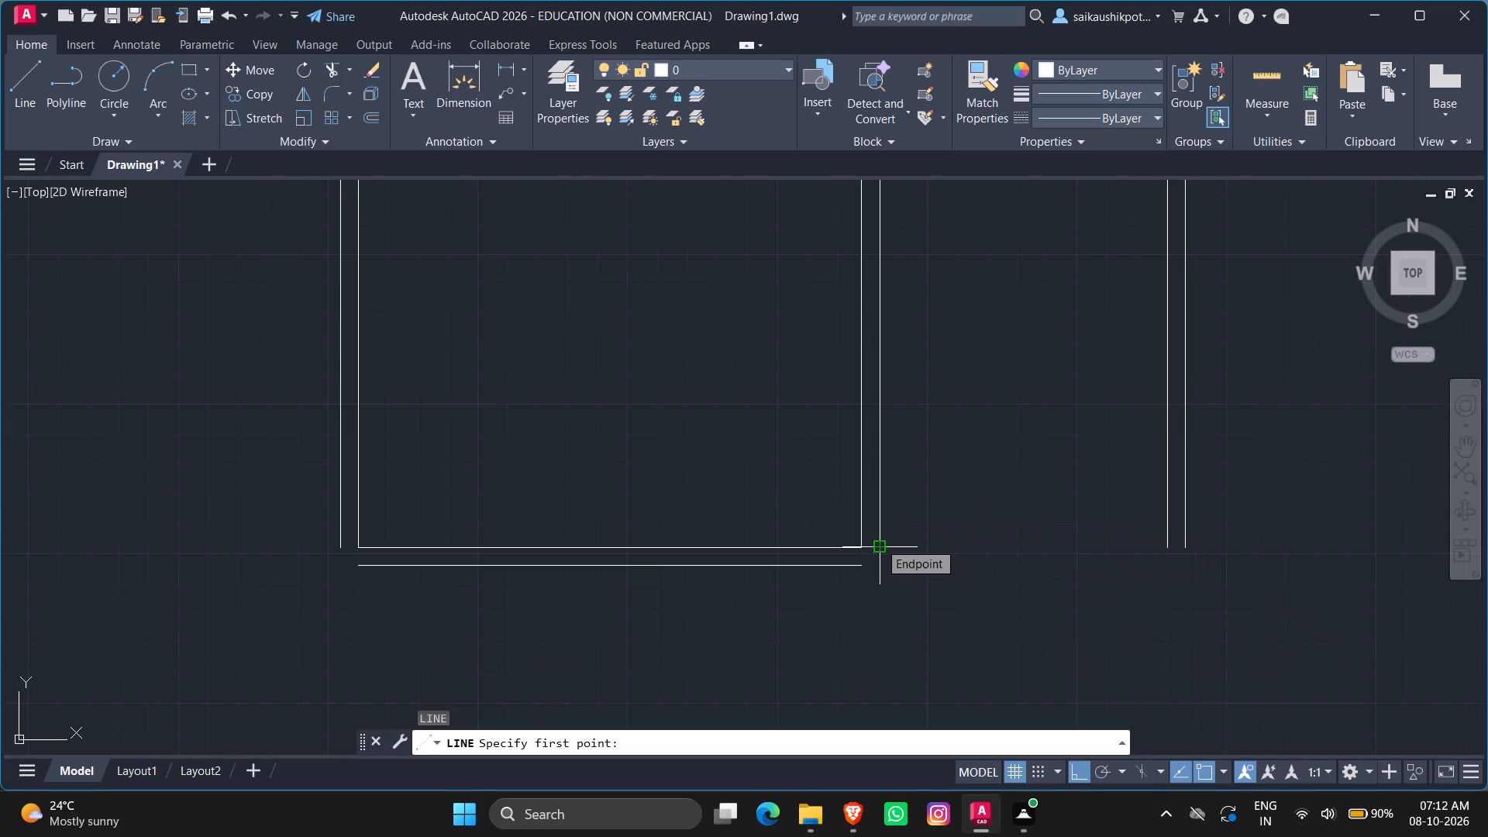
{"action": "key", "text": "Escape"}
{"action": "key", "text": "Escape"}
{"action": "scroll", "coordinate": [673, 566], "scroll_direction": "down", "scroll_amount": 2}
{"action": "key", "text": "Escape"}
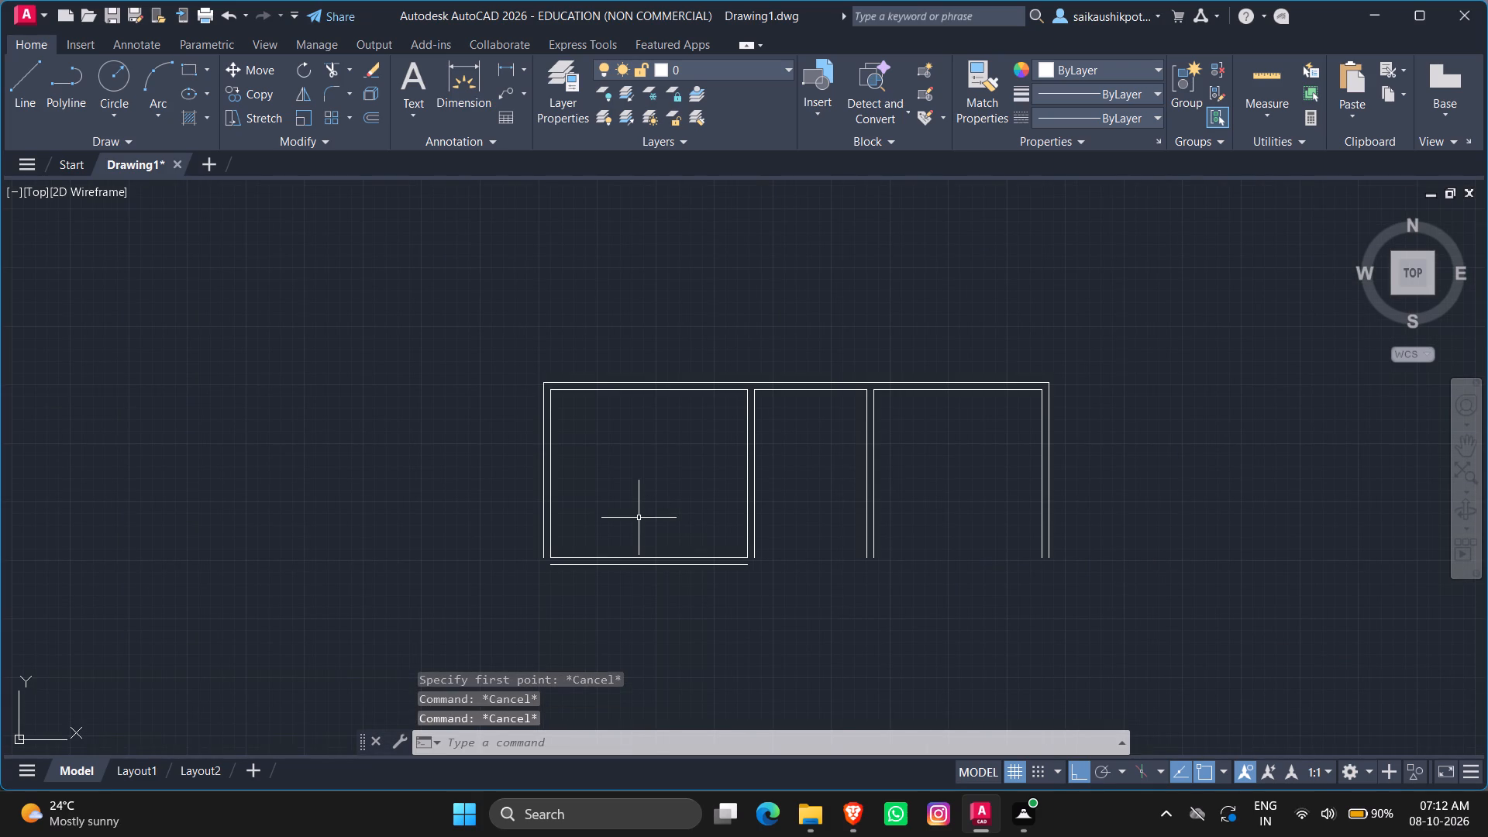
Offset the inner top line of the 8' bay downward by 8' inside the bay.
{"action": "key", "text": "o"}
{"action": "key", "text": "Return"}
{"action": "type", "text": "8'"}
{"action": "key", "text": "Return"}
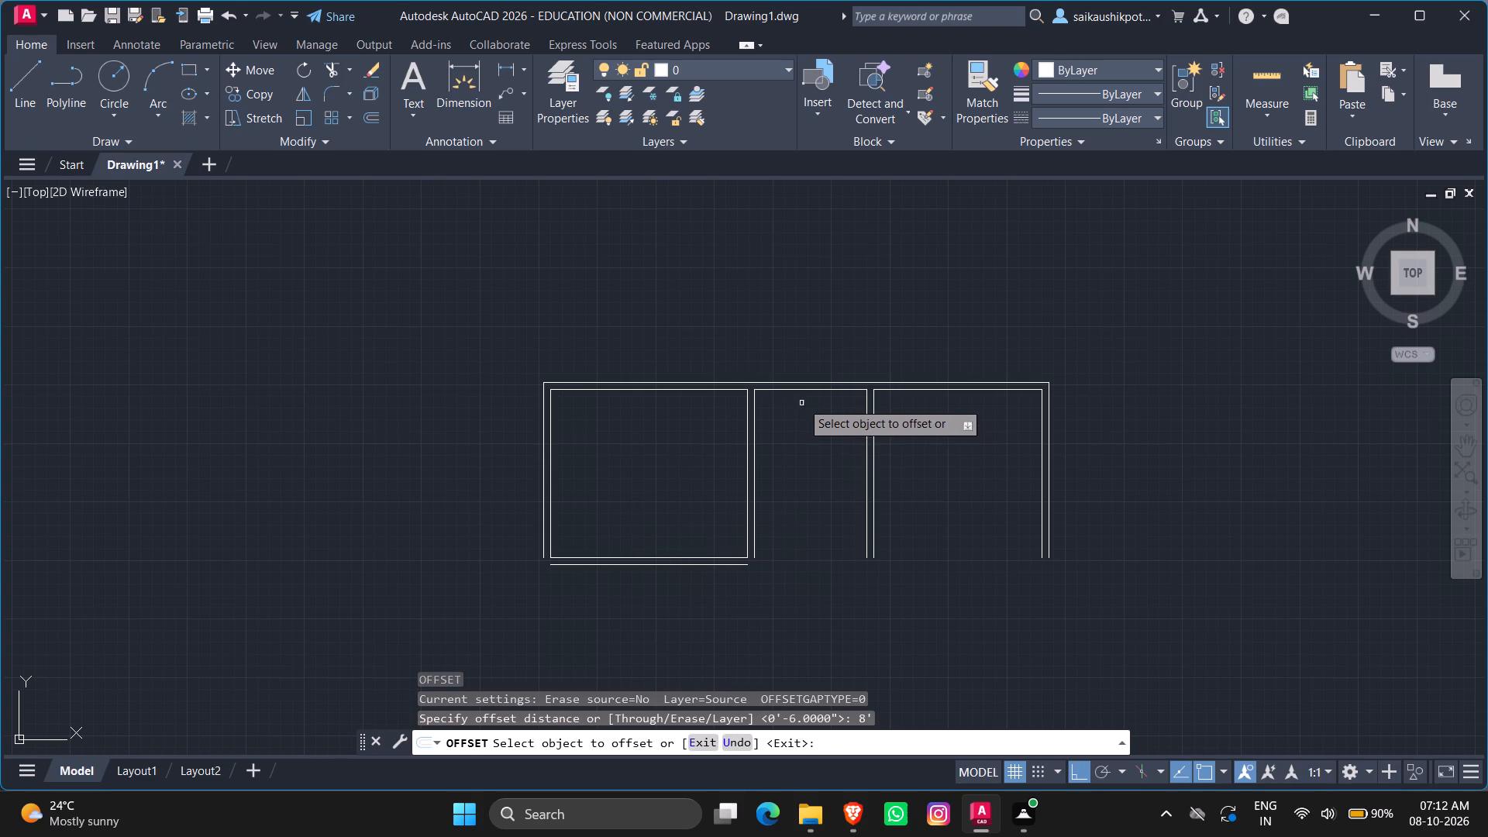
{"action": "left_click", "coordinate": [790, 389]}
{"action": "left_click", "coordinate": [815, 518]}
{"action": "key", "text": "Escape"}
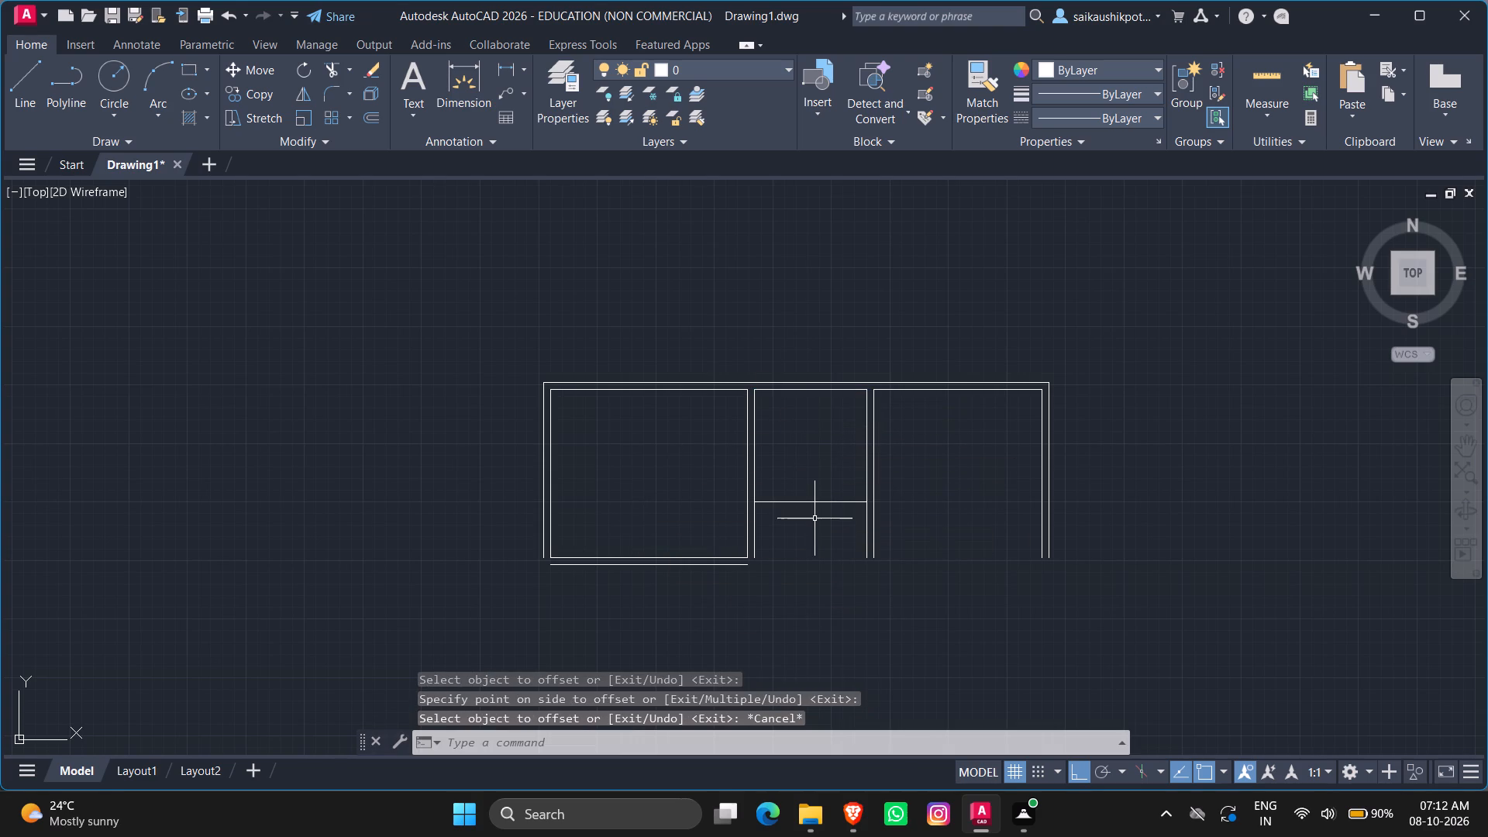
Offset the lower horizontal line in the 8' bay downward by 6" to form its bottom wall.
{"action": "key", "text": "space"}
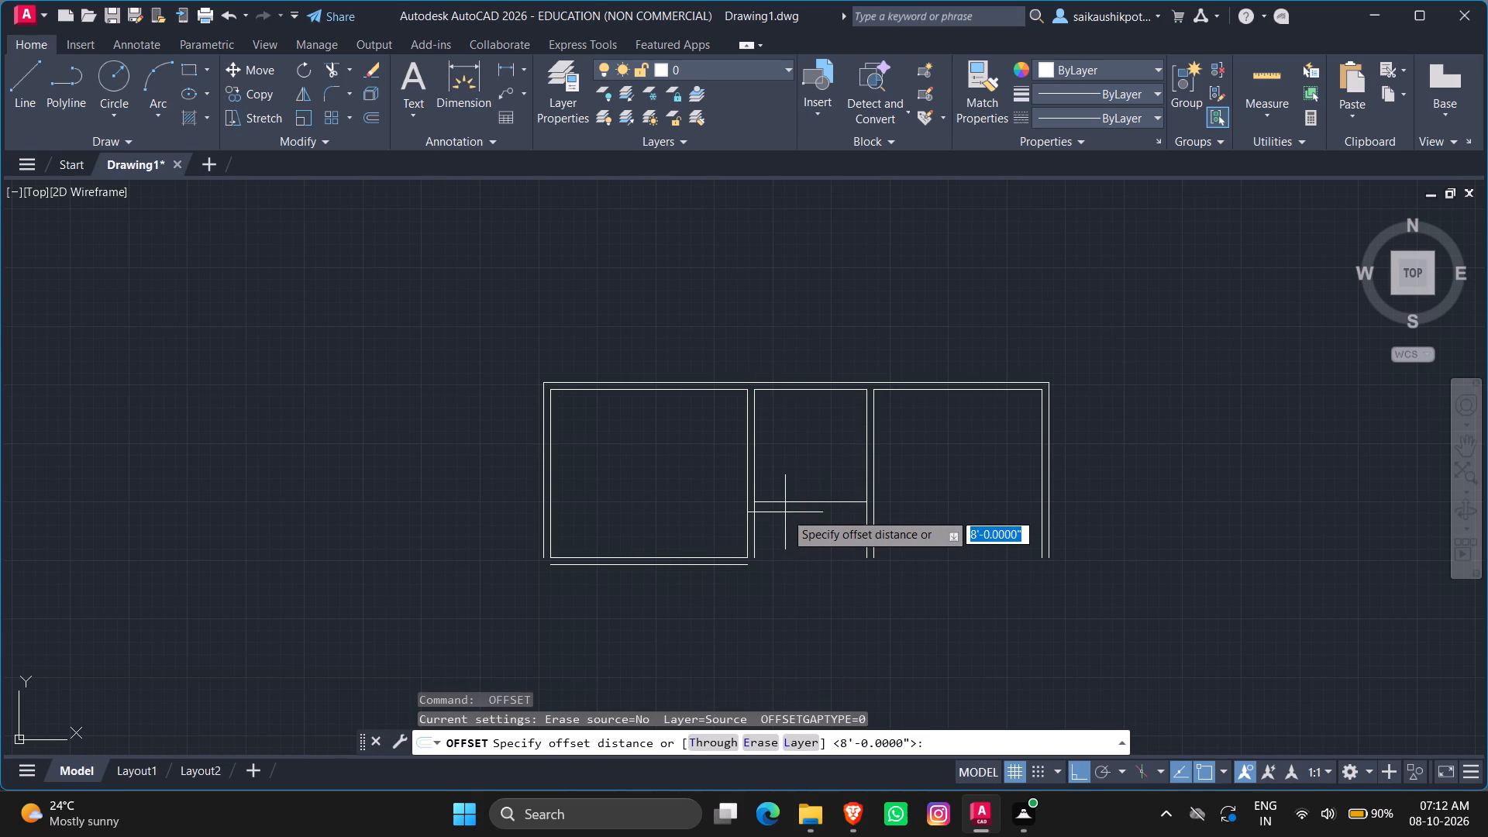
{"action": "type", "text": "6\""}
{"action": "key", "text": "Return"}
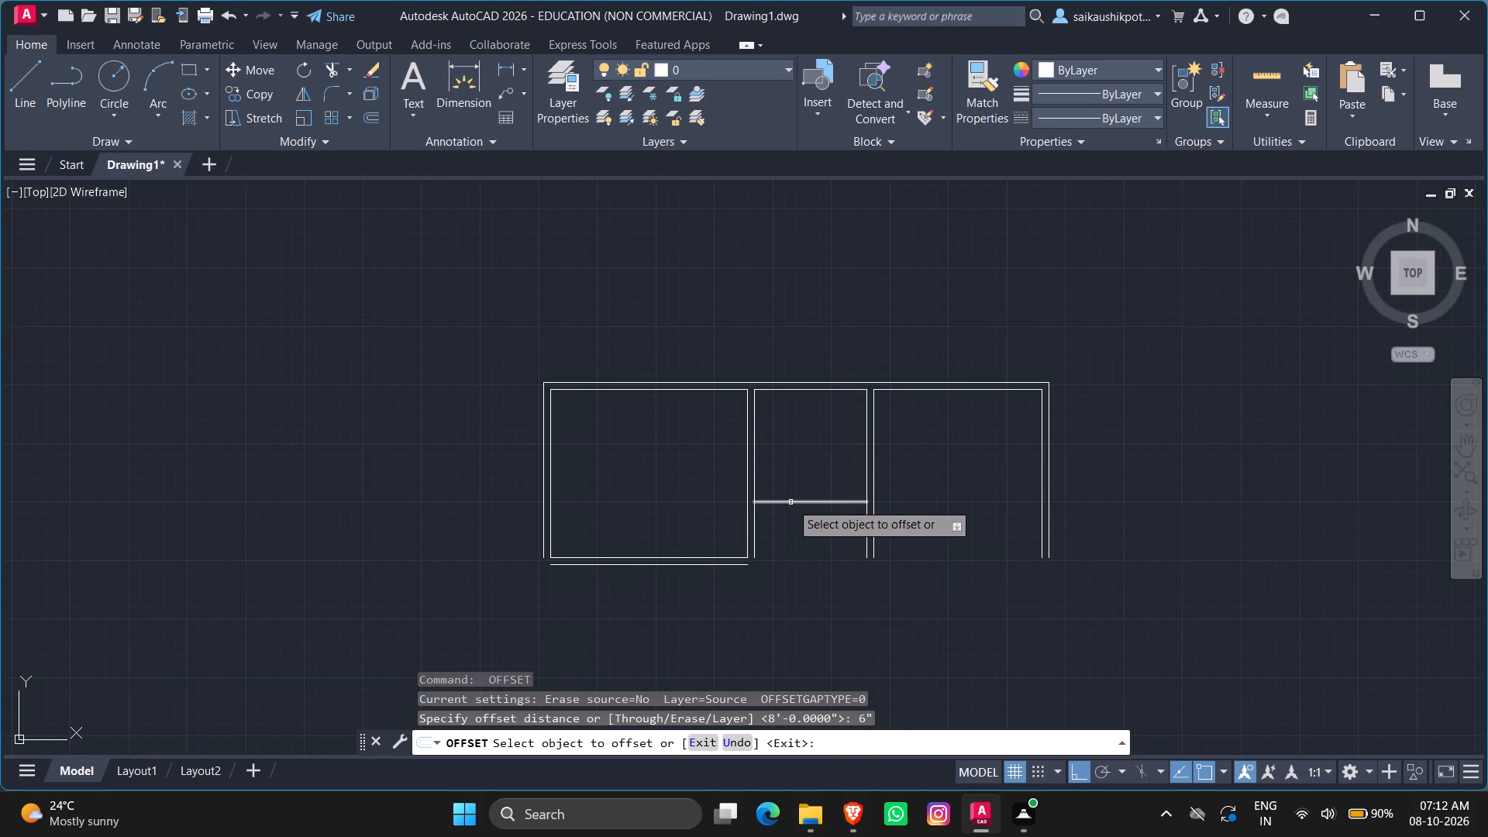
{"action": "left_click", "coordinate": [791, 503]}
{"action": "left_click", "coordinate": [797, 567]}
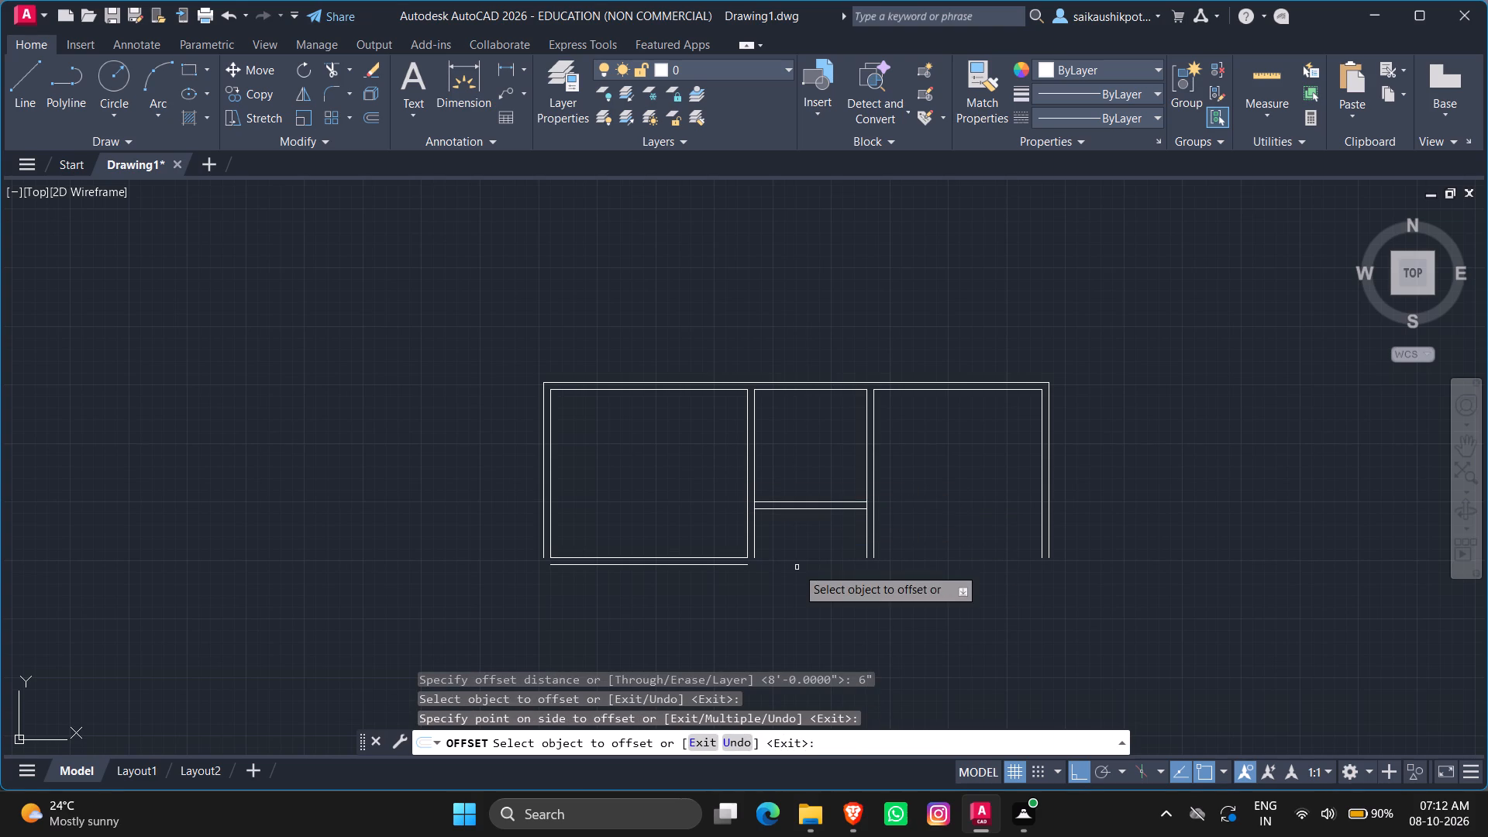
{"action": "key", "text": "Escape"}
{"action": "key", "text": "Escape"}
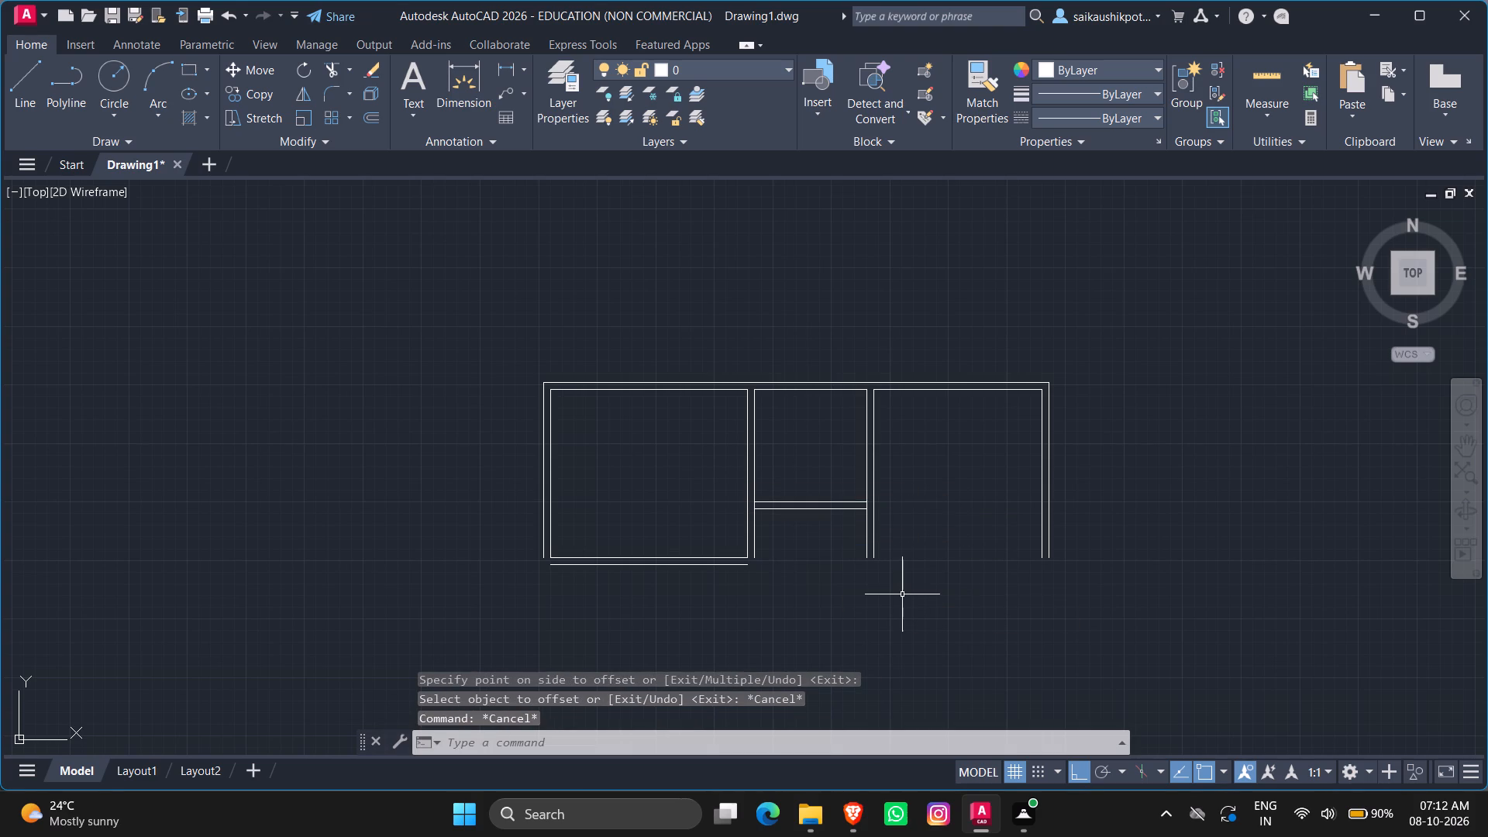
Draw a 12' horizontal line across the bottom of the 12' bay, joining the lower ends of its two inner wall lines.
{"action": "key", "text": "l"}
{"action": "key", "text": "Return"}
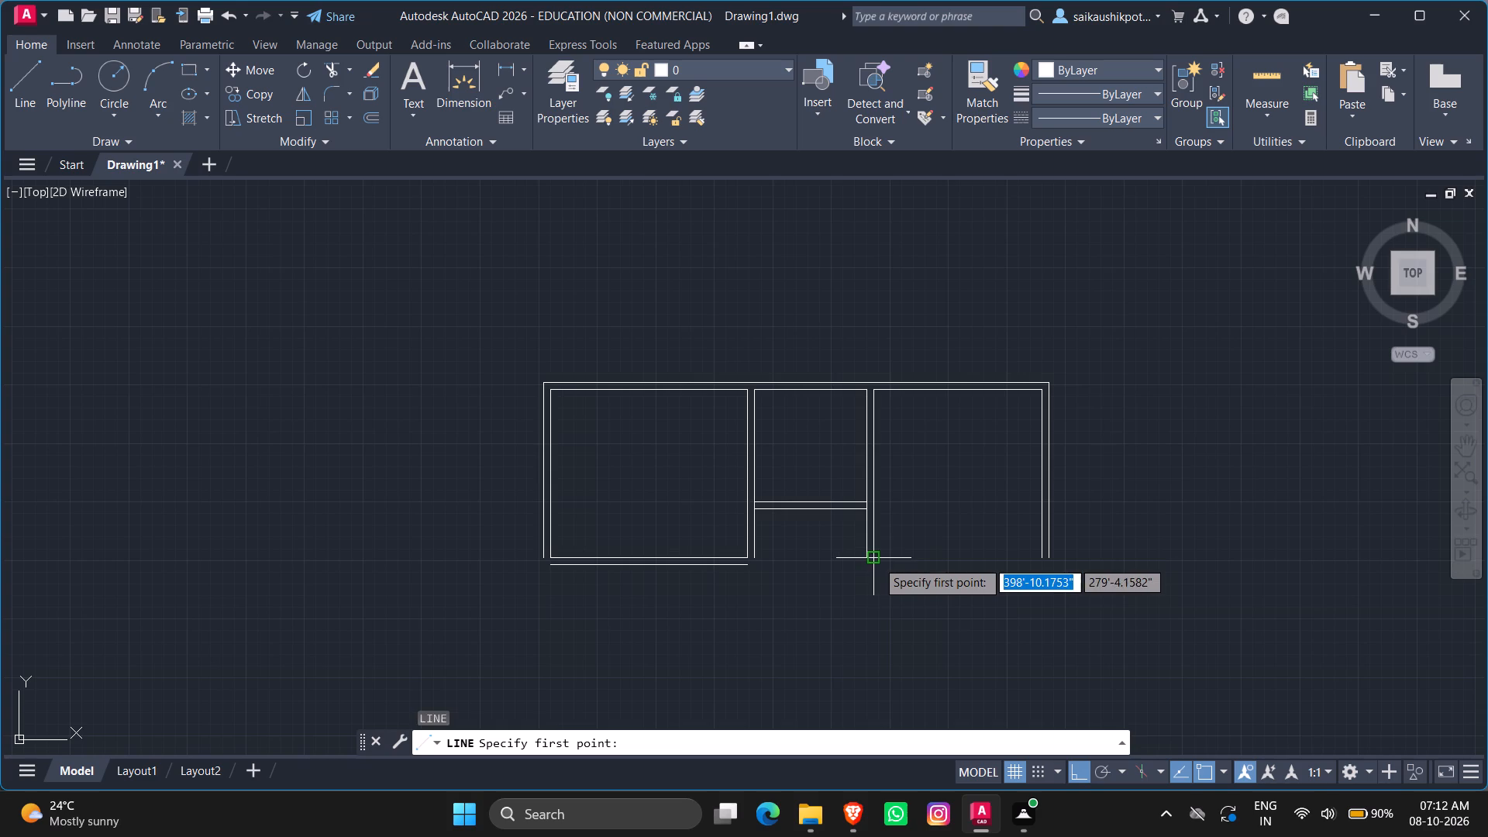
{"action": "left_click", "coordinate": [874, 560]}
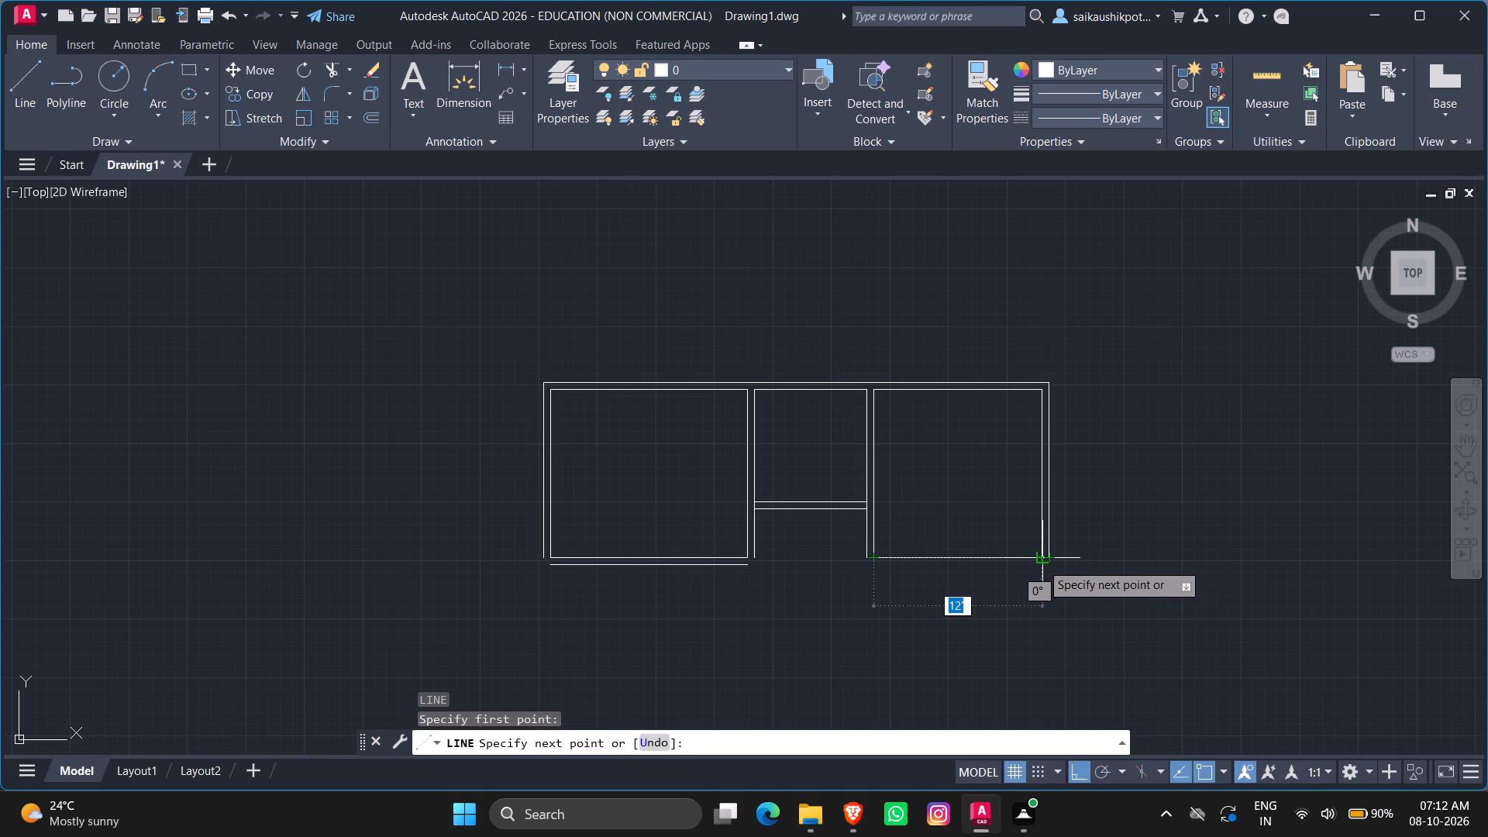
{"action": "scroll", "coordinate": [1041, 563], "scroll_direction": "up", "scroll_amount": 5}
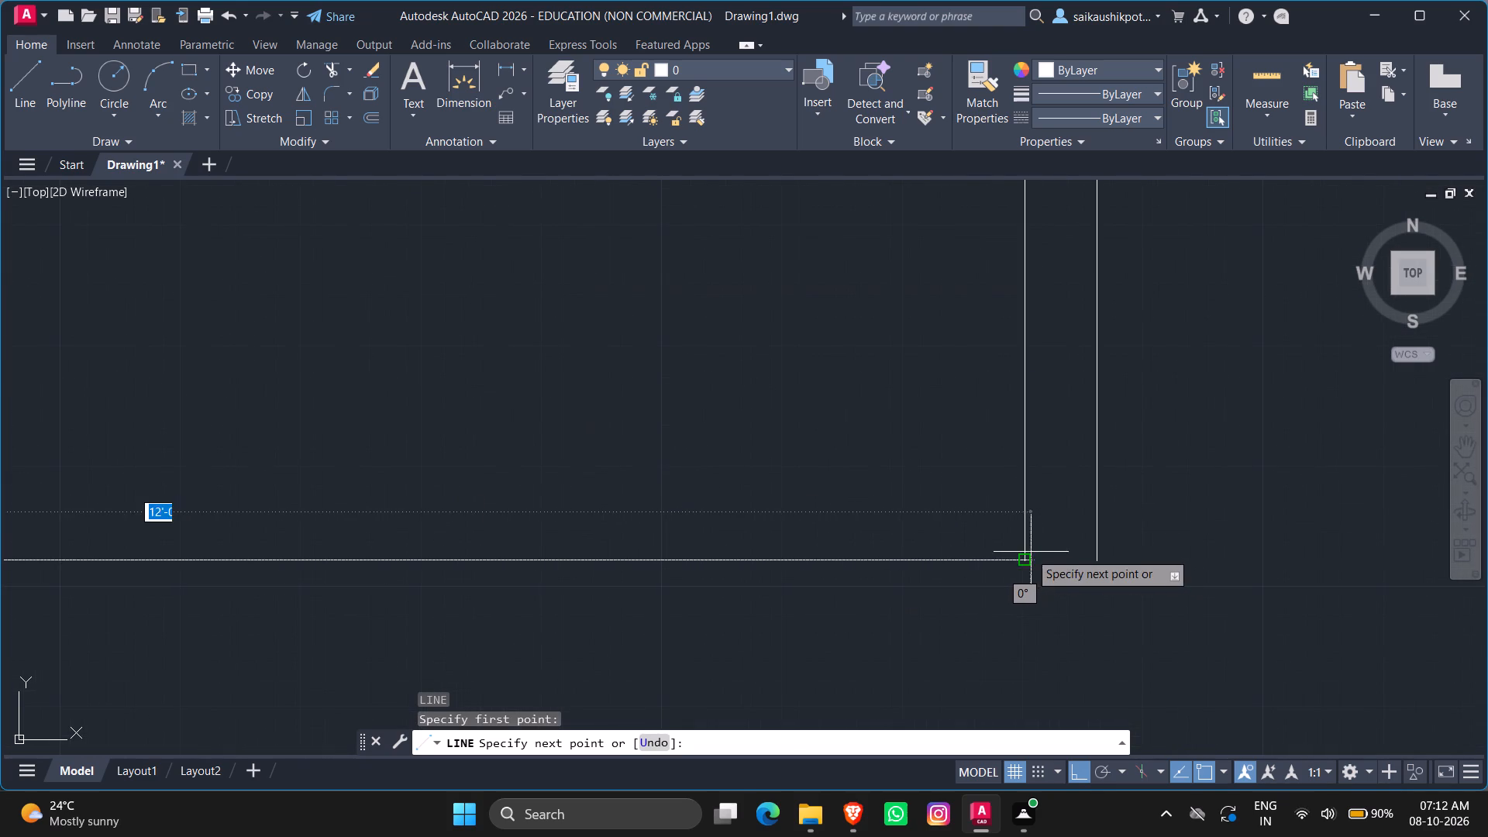
{"action": "left_click", "coordinate": [1022, 556]}
{"action": "scroll", "coordinate": [1022, 556], "scroll_direction": "down", "scroll_amount": 3}
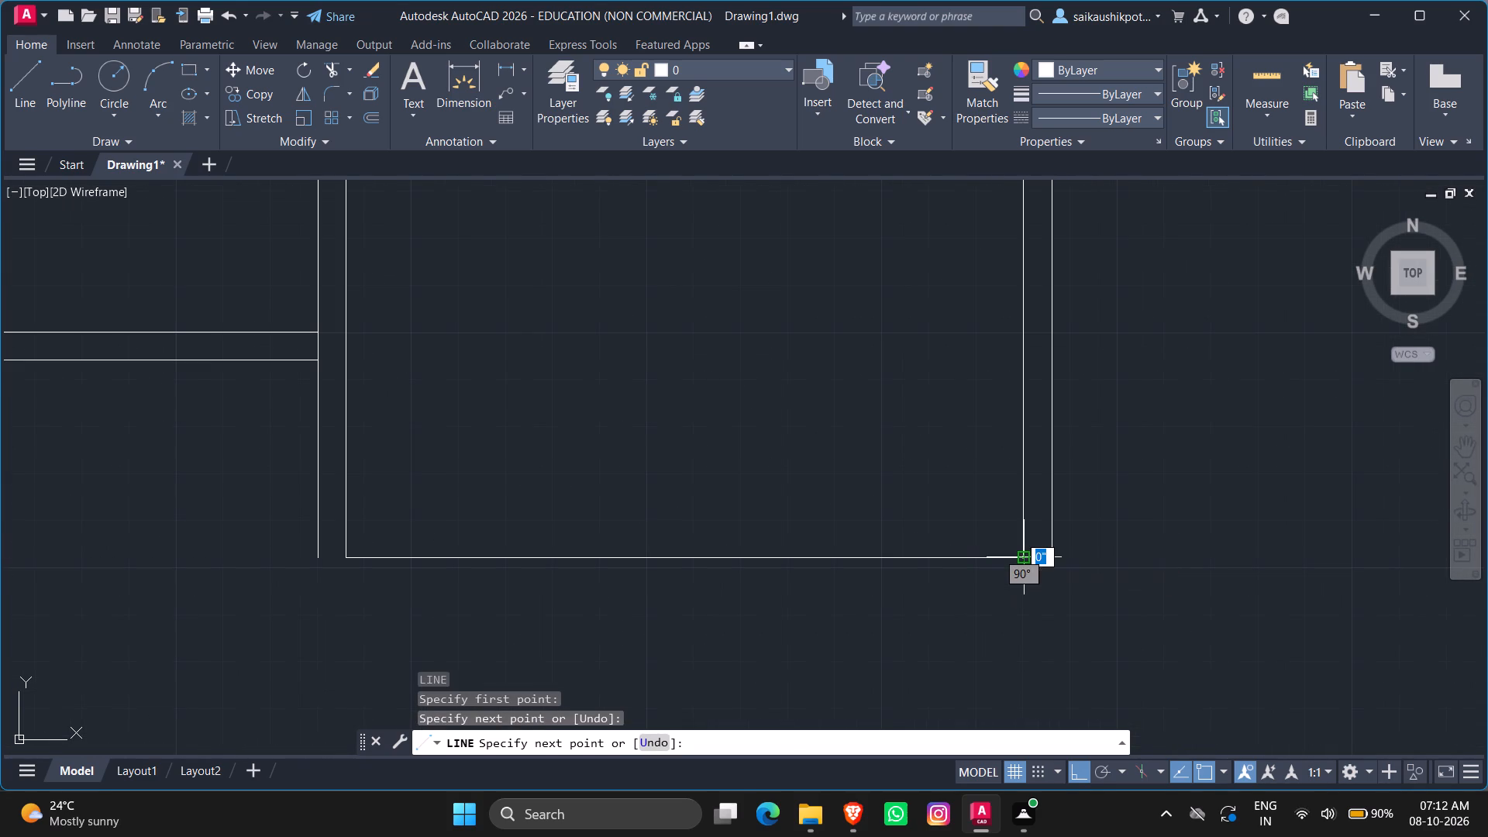
{"action": "scroll", "coordinate": [1018, 563], "scroll_direction": "down", "scroll_amount": 3}
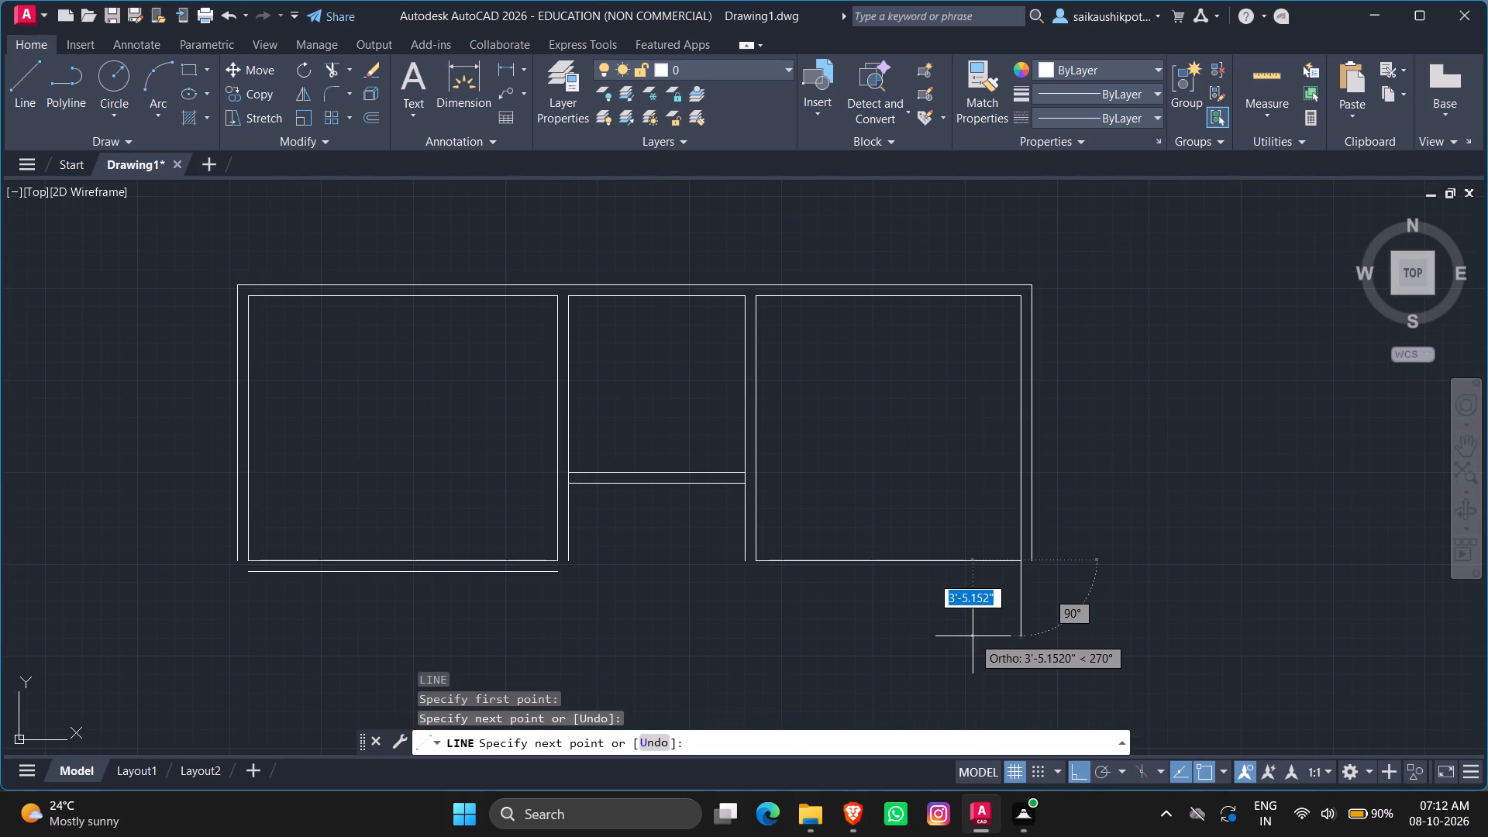
{"action": "key", "text": "Escape"}
{"action": "key", "text": "Escape"}
{"action": "scroll", "coordinate": [956, 527], "scroll_direction": "down", "scroll_amount": 2}
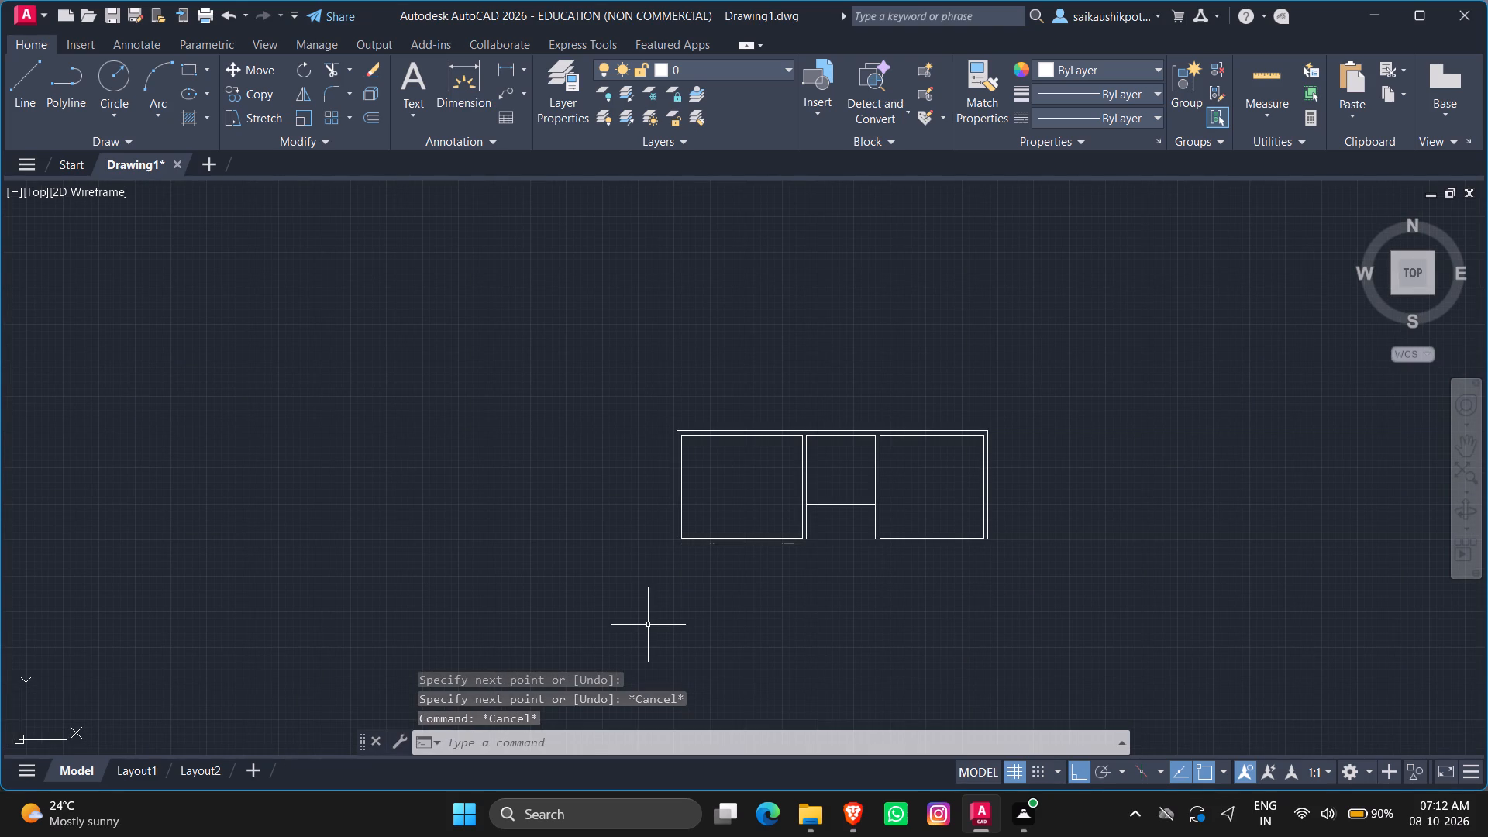
{"action": "key", "text": "Escape"}
{"action": "key", "text": "Escape"}
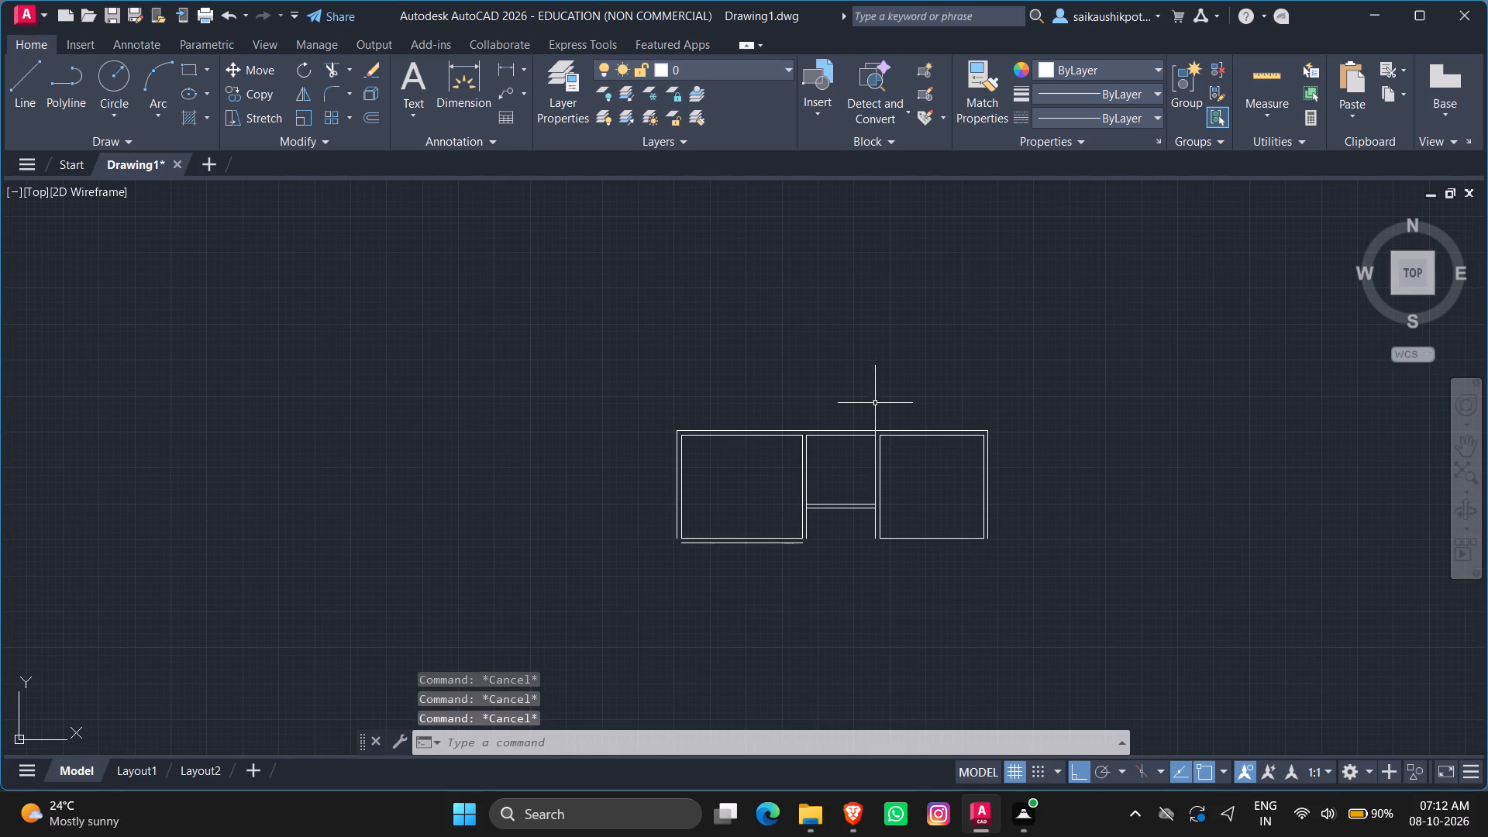
Offset the outer bottom wall line of the 14' room downward by 12' for the room below.
{"action": "scroll", "coordinate": [871, 492], "scroll_direction": "down", "scroll_amount": 2}
{"action": "scroll", "coordinate": [784, 518], "scroll_direction": "up", "scroll_amount": 2}
{"action": "scroll", "coordinate": [887, 566], "scroll_direction": "up", "scroll_amount": 1}
{"action": "scroll", "coordinate": [887, 566], "scroll_direction": "down", "scroll_amount": 1}
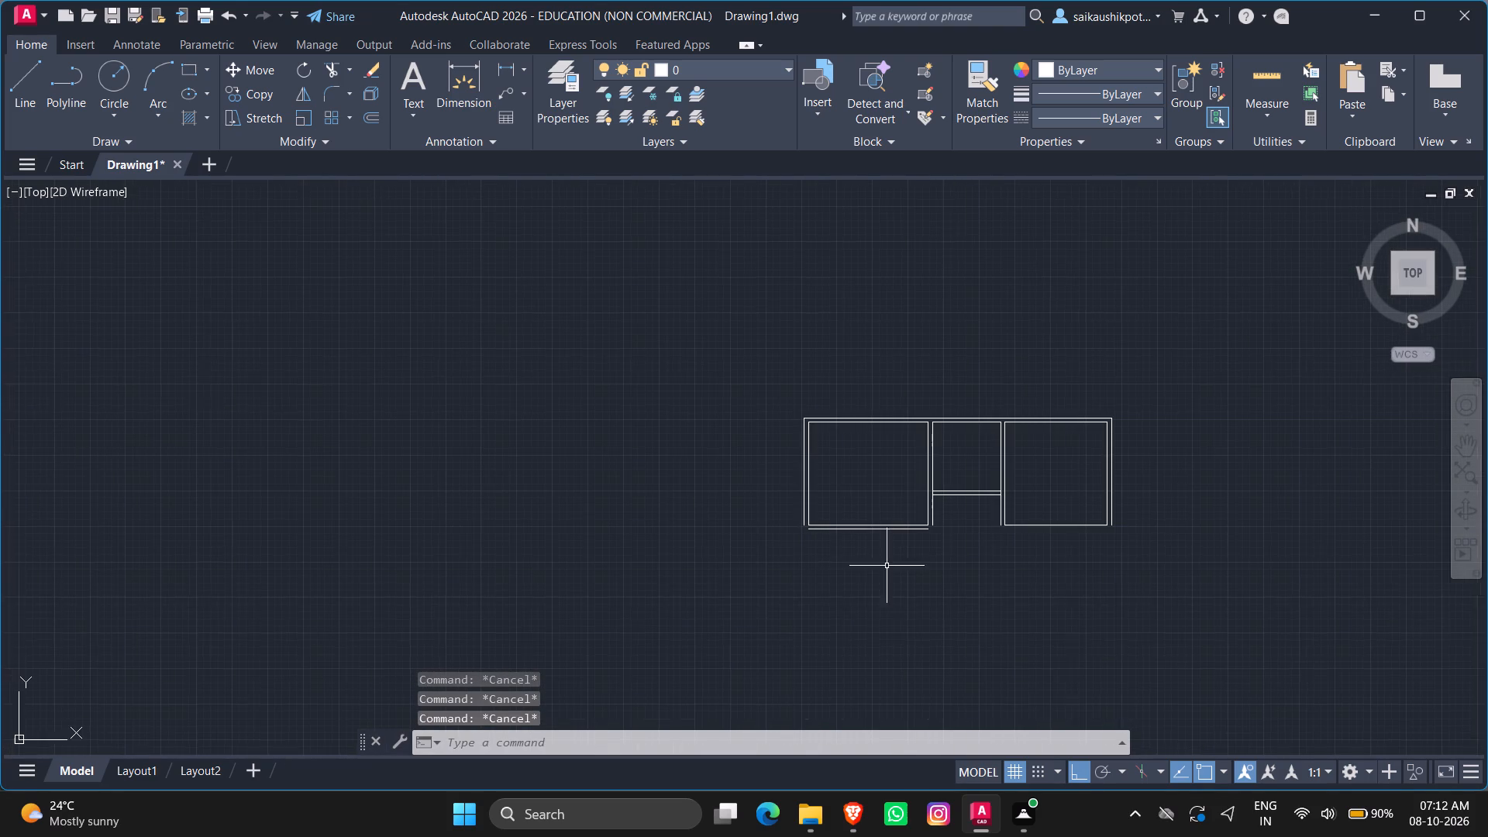
{"action": "scroll", "coordinate": [887, 566], "scroll_direction": "up", "scroll_amount": 1}
{"action": "scroll", "coordinate": [787, 532], "scroll_direction": "up", "scroll_amount": 1}
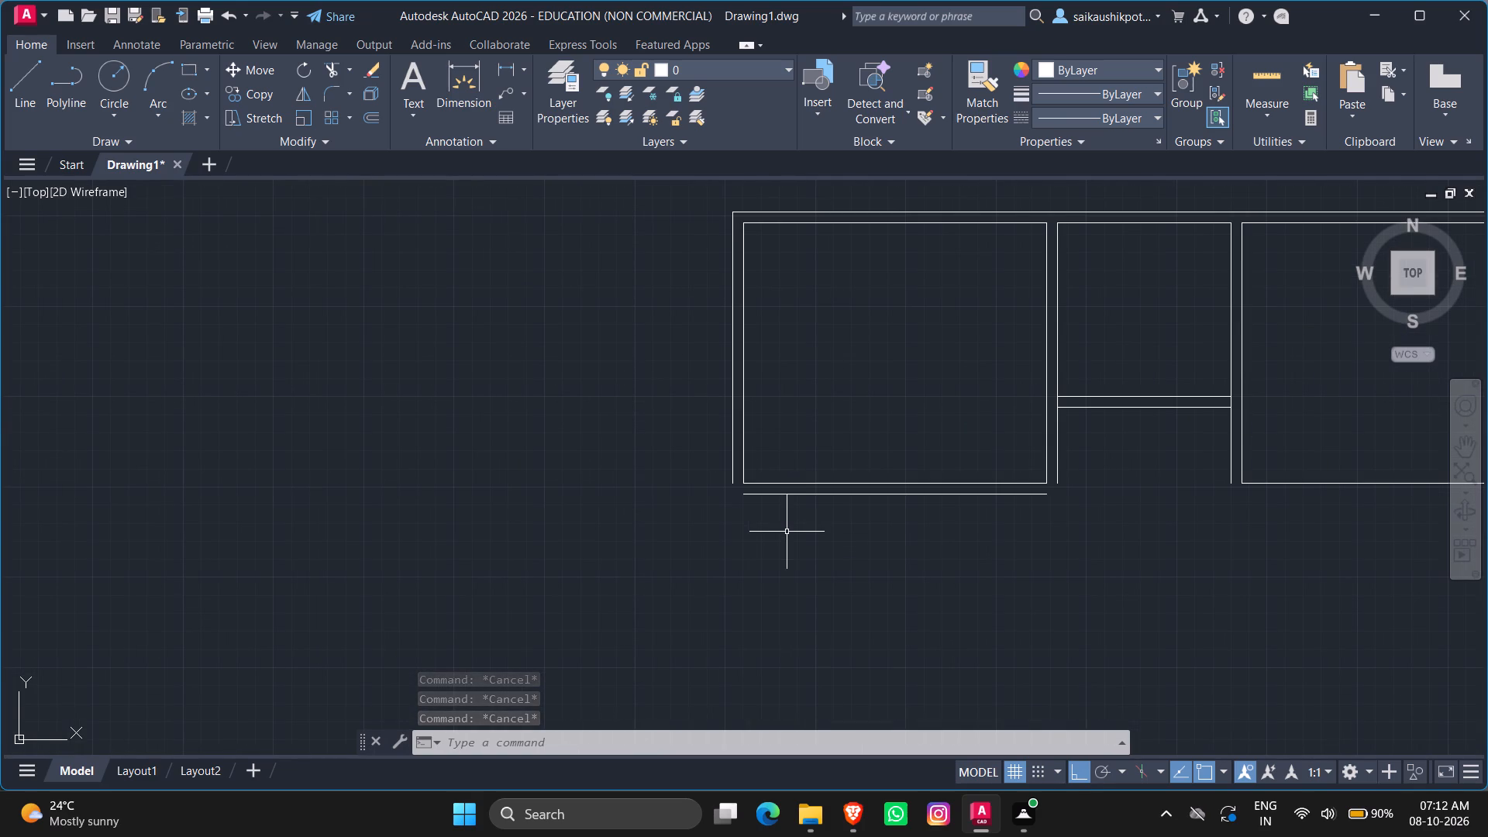
{"action": "key", "text": "Escape"}
{"action": "key", "text": "Escape"}
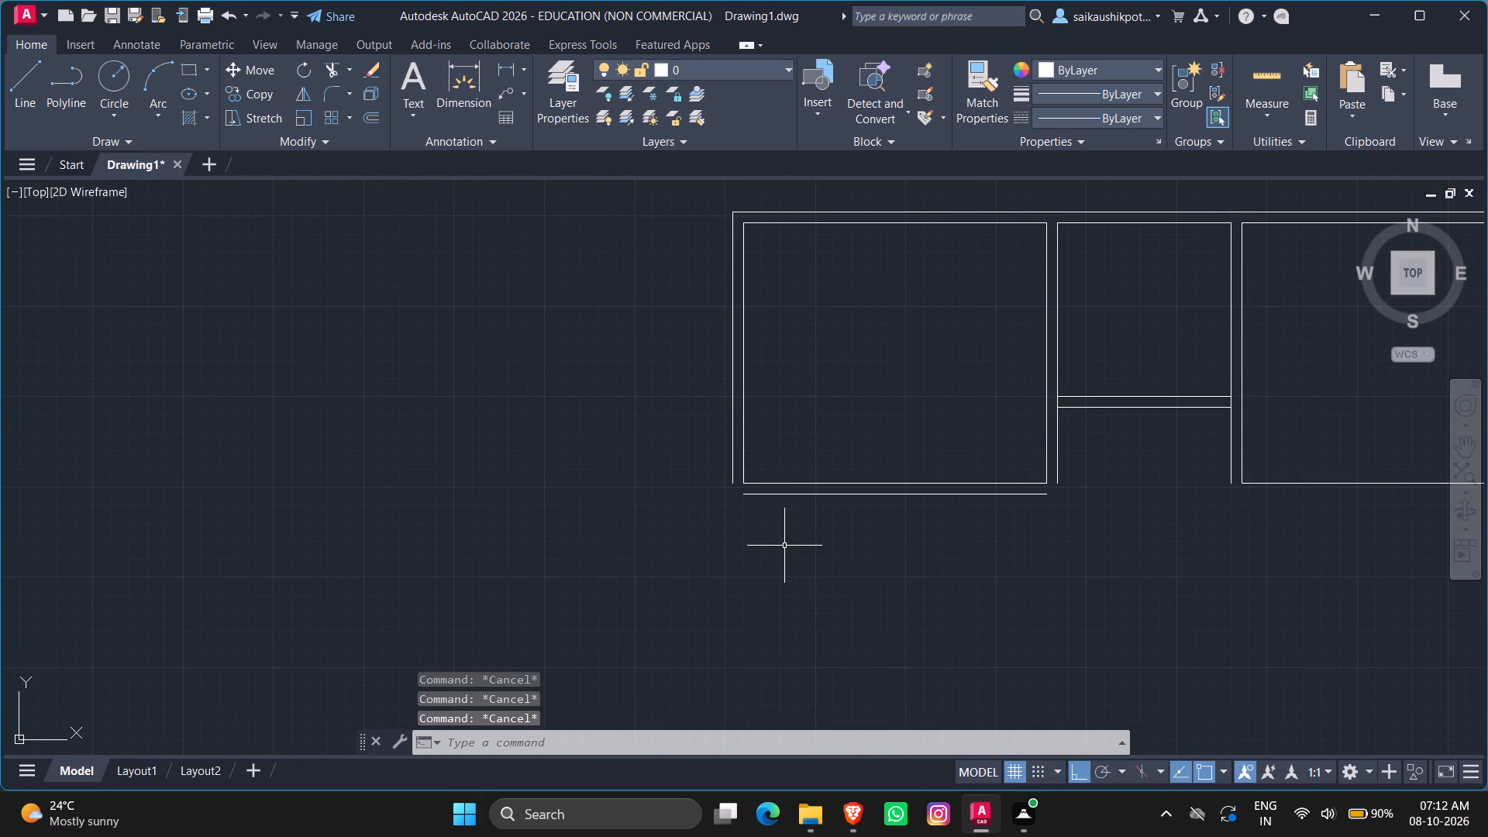
{"action": "key", "text": "o"}
{"action": "key", "text": "Return"}
{"action": "type", "text": "12'"}
{"action": "key", "text": "Return"}
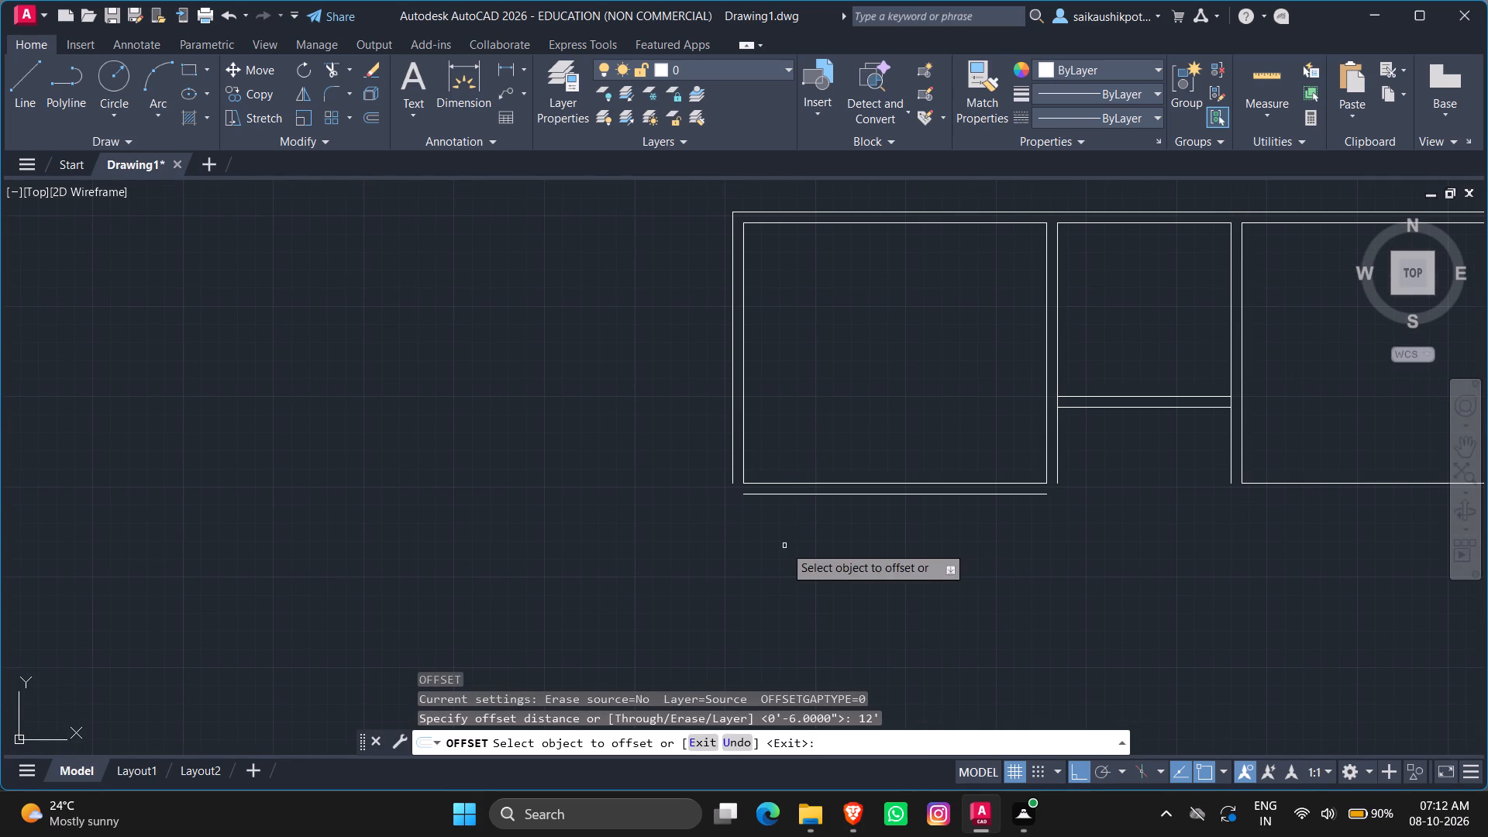
{"action": "left_click", "coordinate": [818, 493]}
{"action": "scroll", "coordinate": [836, 573], "scroll_direction": "down", "scroll_amount": 3}
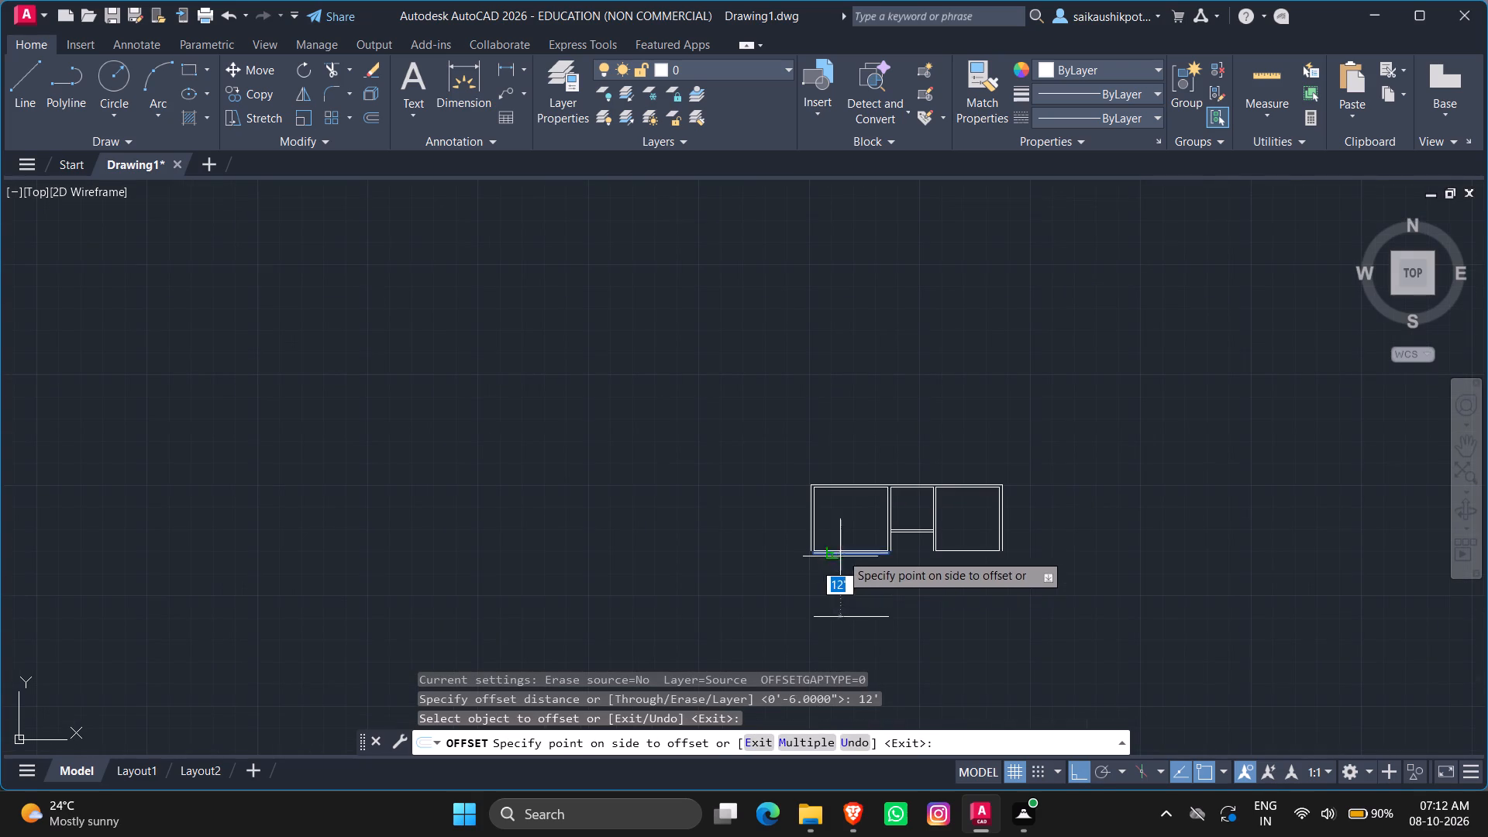
{"action": "scroll", "coordinate": [844, 624], "scroll_direction": "up", "scroll_amount": 3}
{"action": "left_click", "coordinate": [848, 634]}
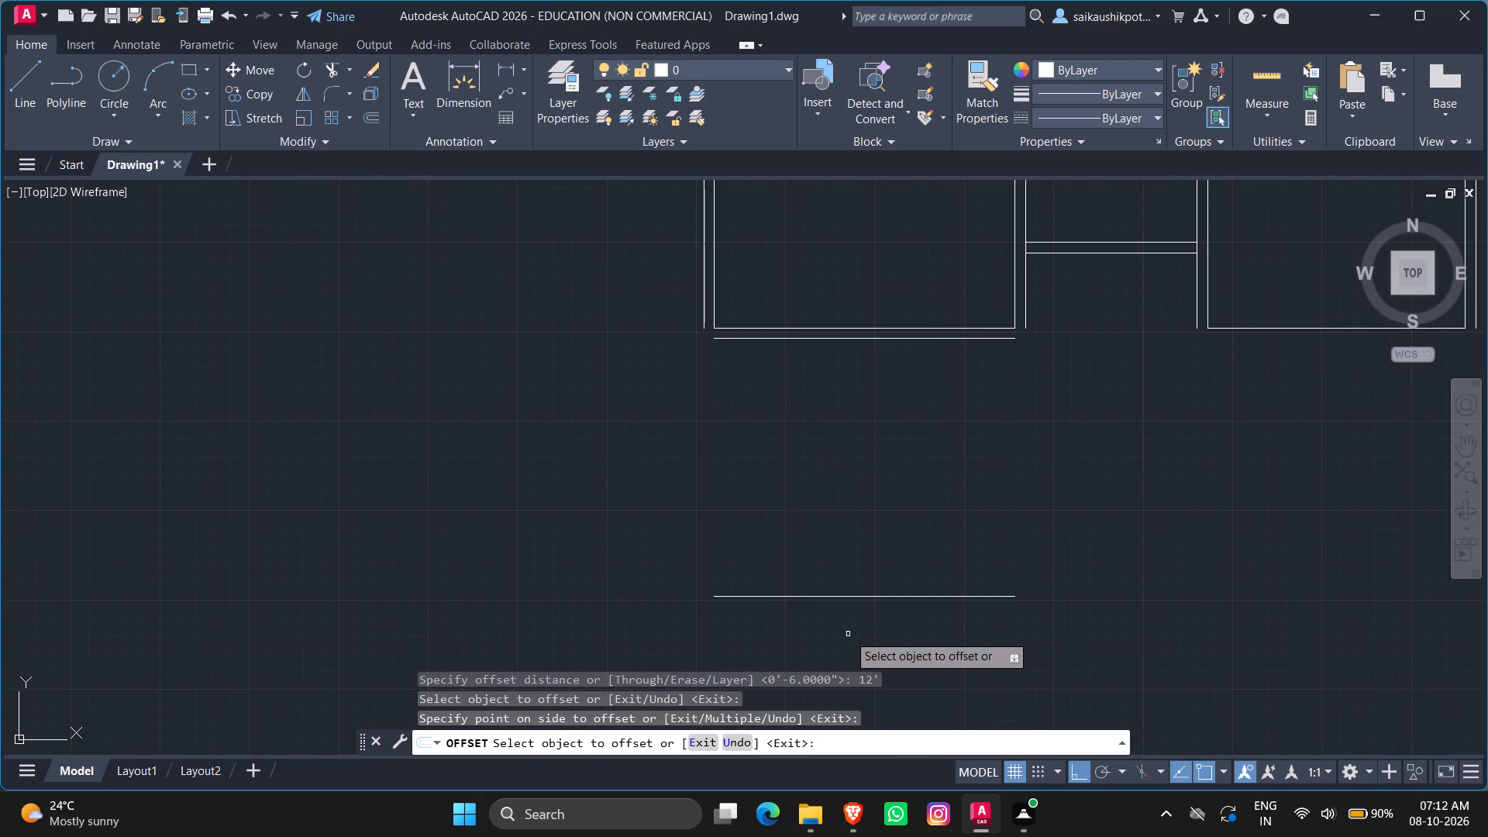
{"action": "key", "text": "Escape"}
{"action": "key", "text": "Escape"}
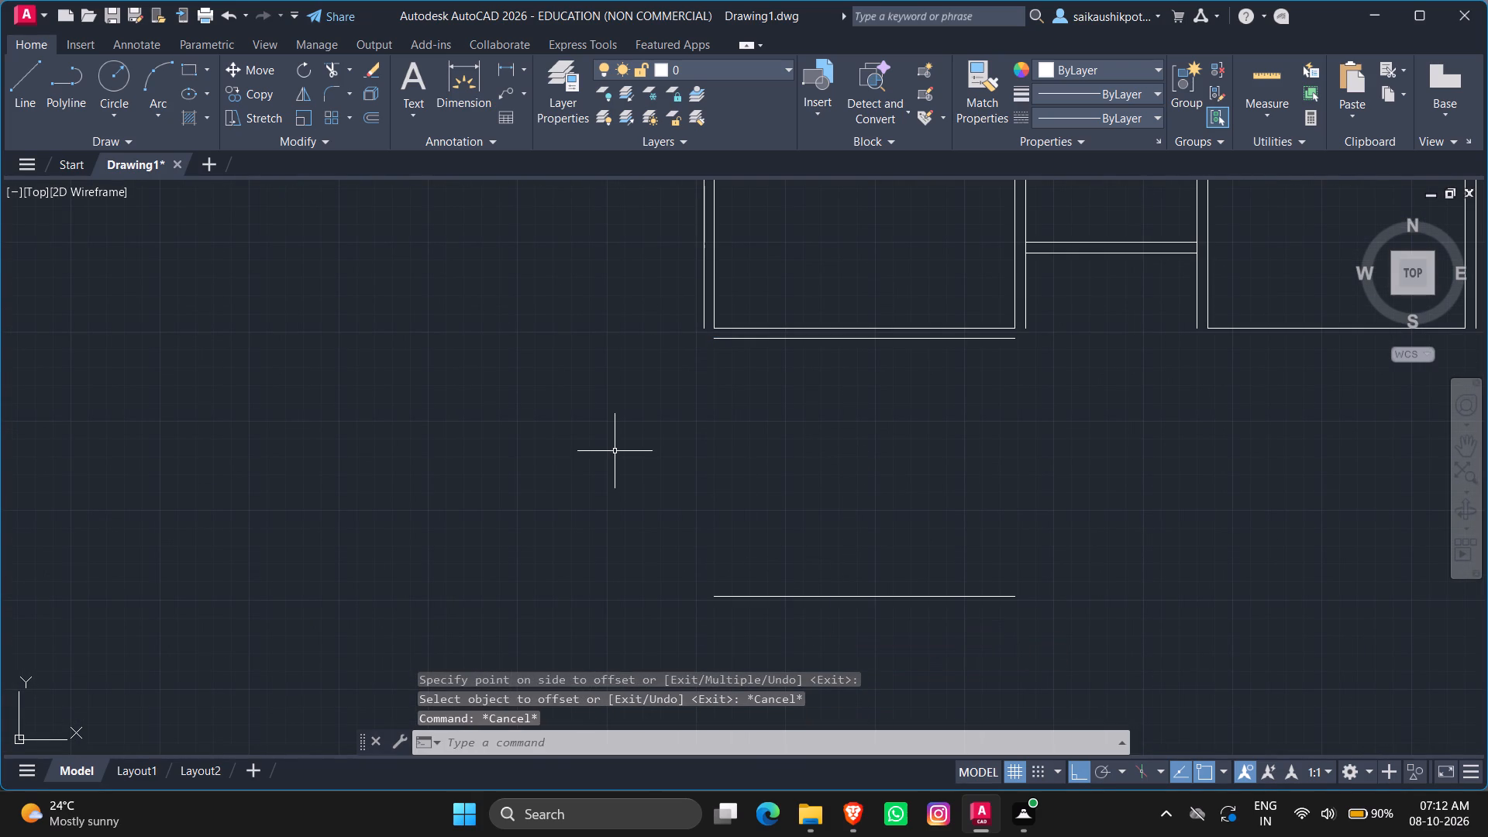
Draw a 12' vertical line joining the left ends of the lower room's top and bottom lines.
{"action": "key", "text": "l"}
{"action": "key", "text": "Return"}
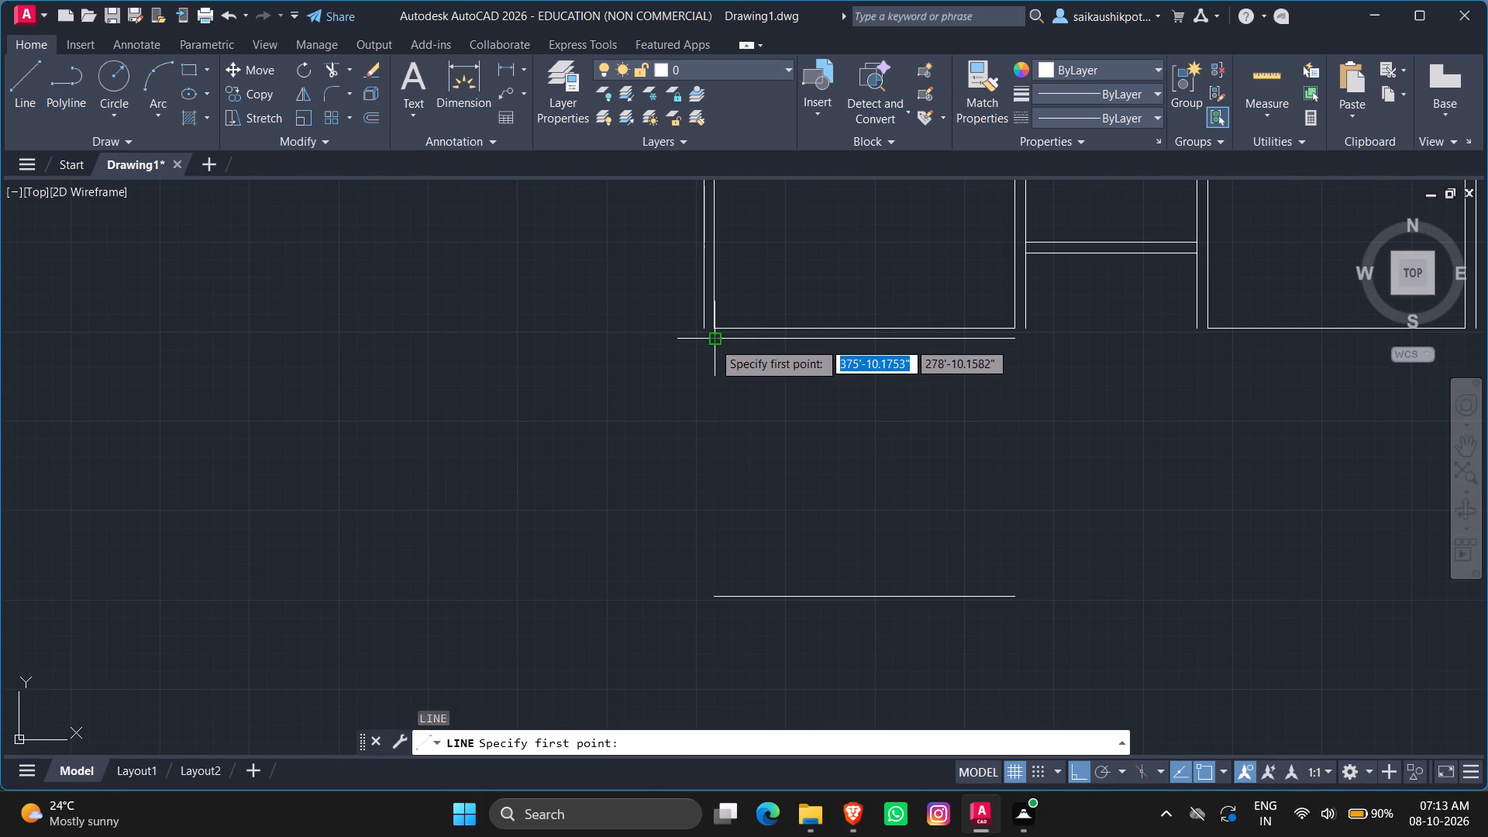
{"action": "left_click", "coordinate": [713, 342]}
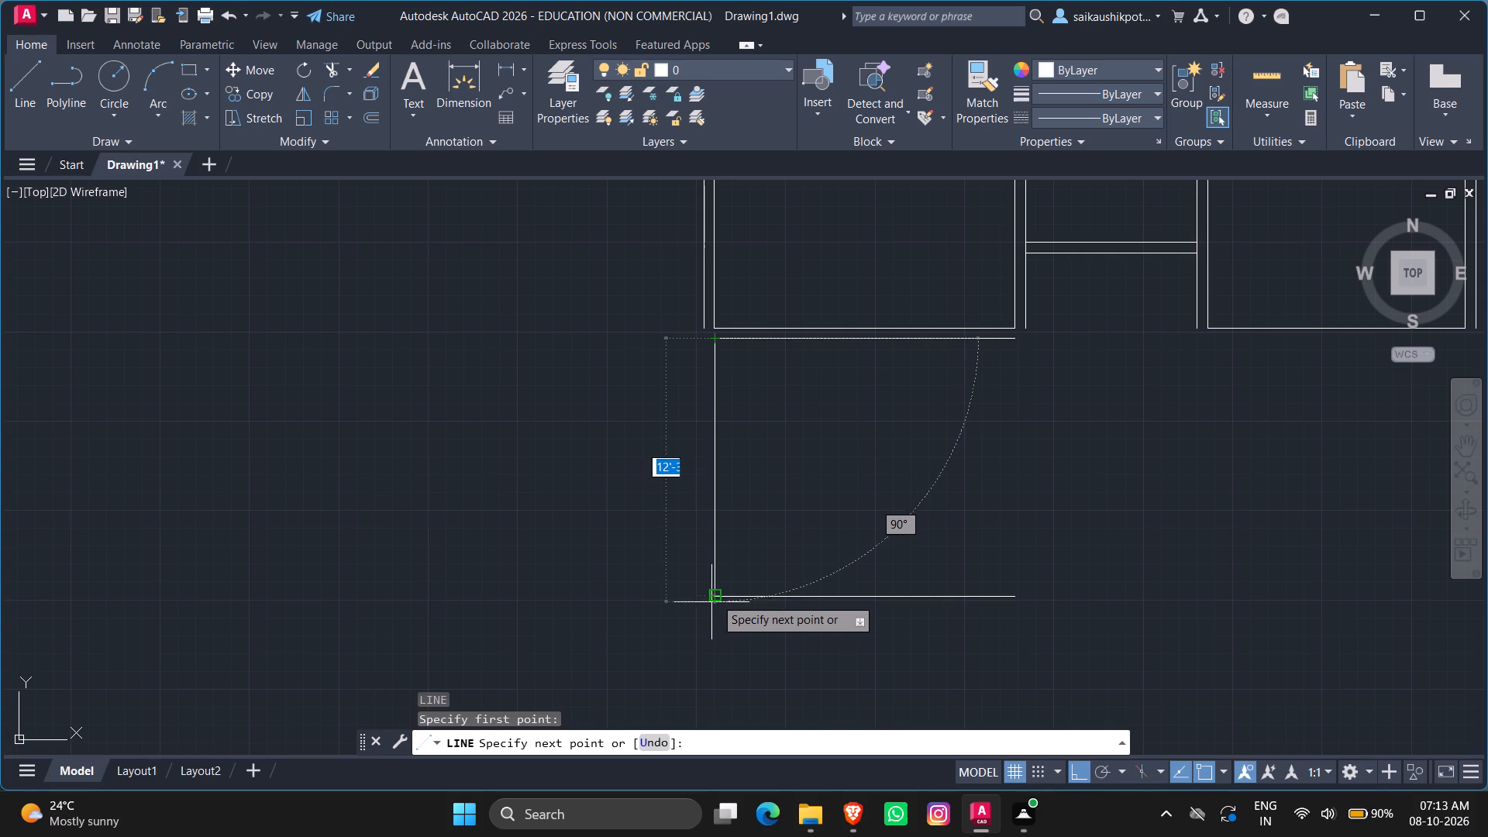
{"action": "left_click", "coordinate": [716, 595]}
{"action": "key", "text": "Escape"}
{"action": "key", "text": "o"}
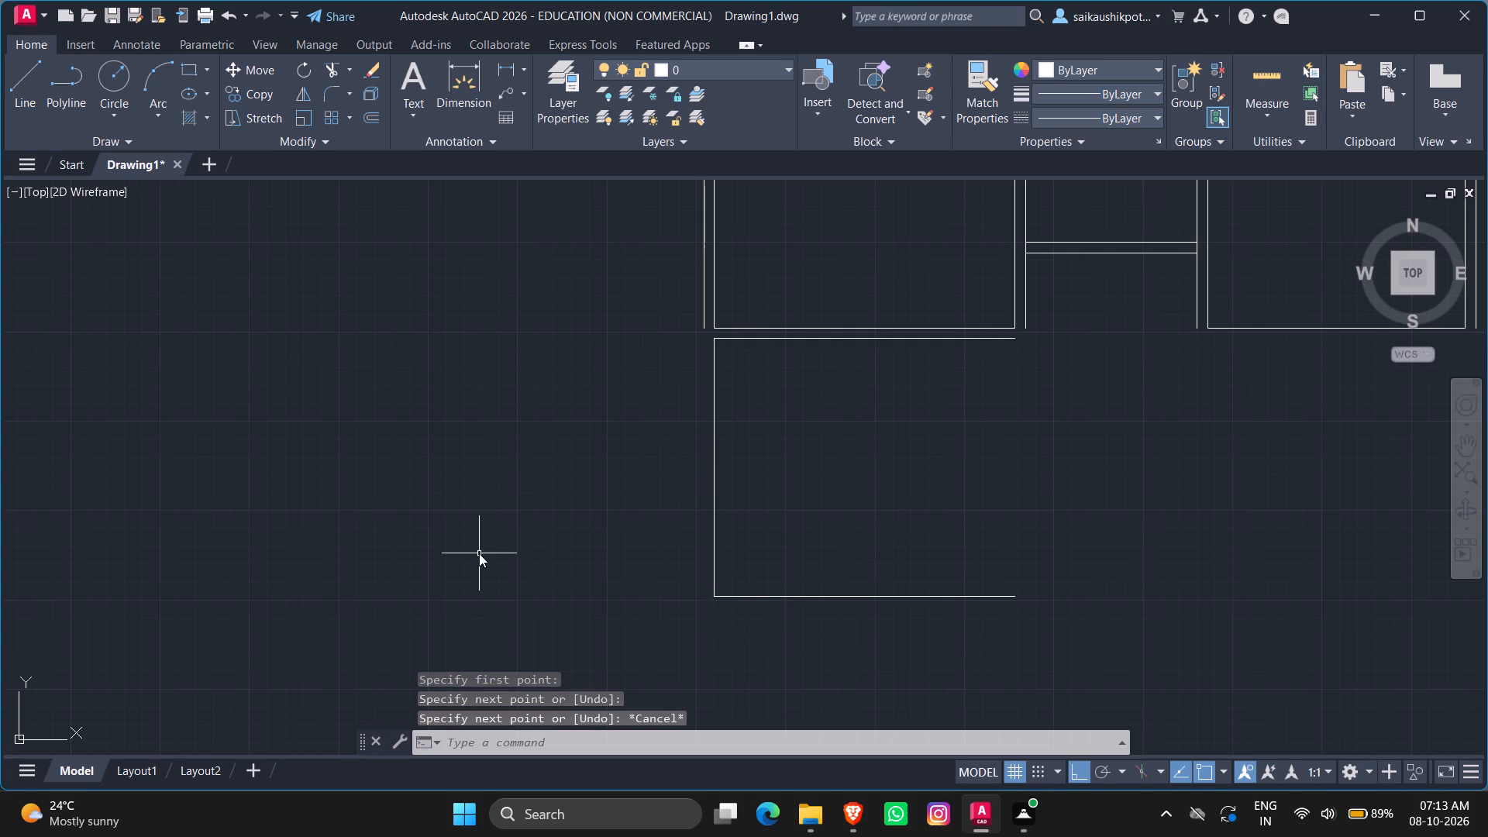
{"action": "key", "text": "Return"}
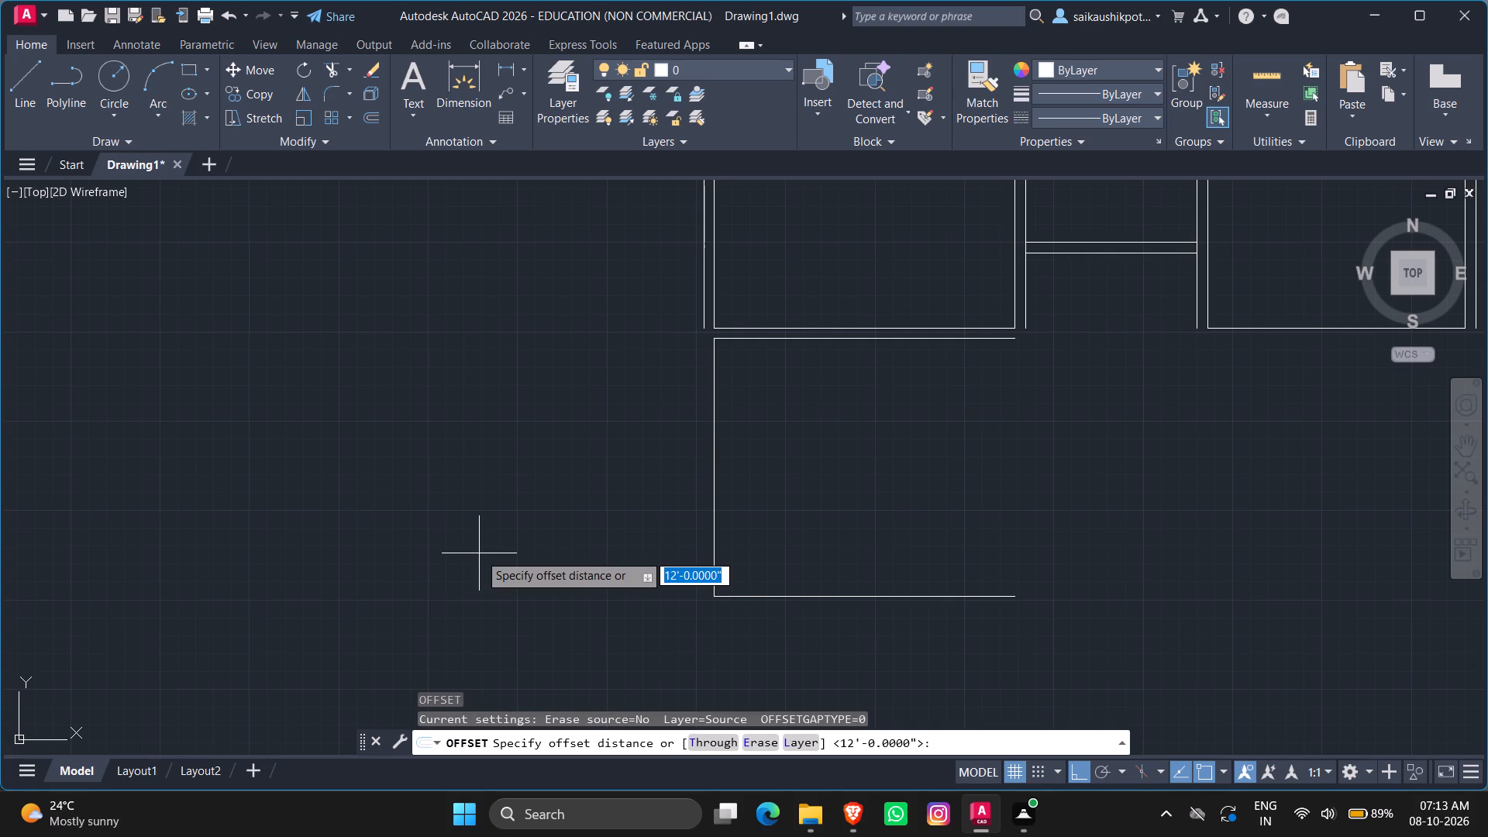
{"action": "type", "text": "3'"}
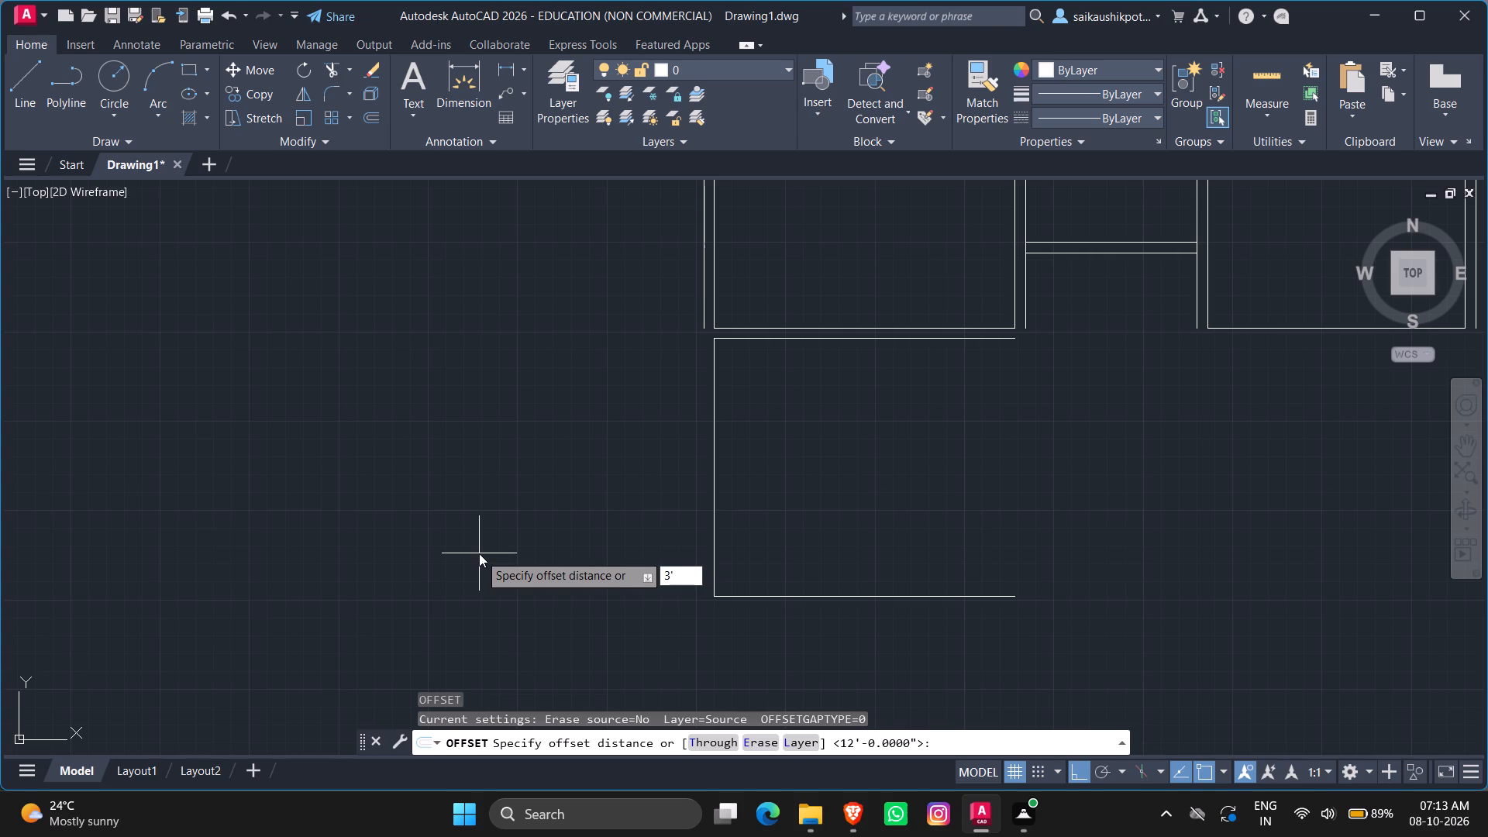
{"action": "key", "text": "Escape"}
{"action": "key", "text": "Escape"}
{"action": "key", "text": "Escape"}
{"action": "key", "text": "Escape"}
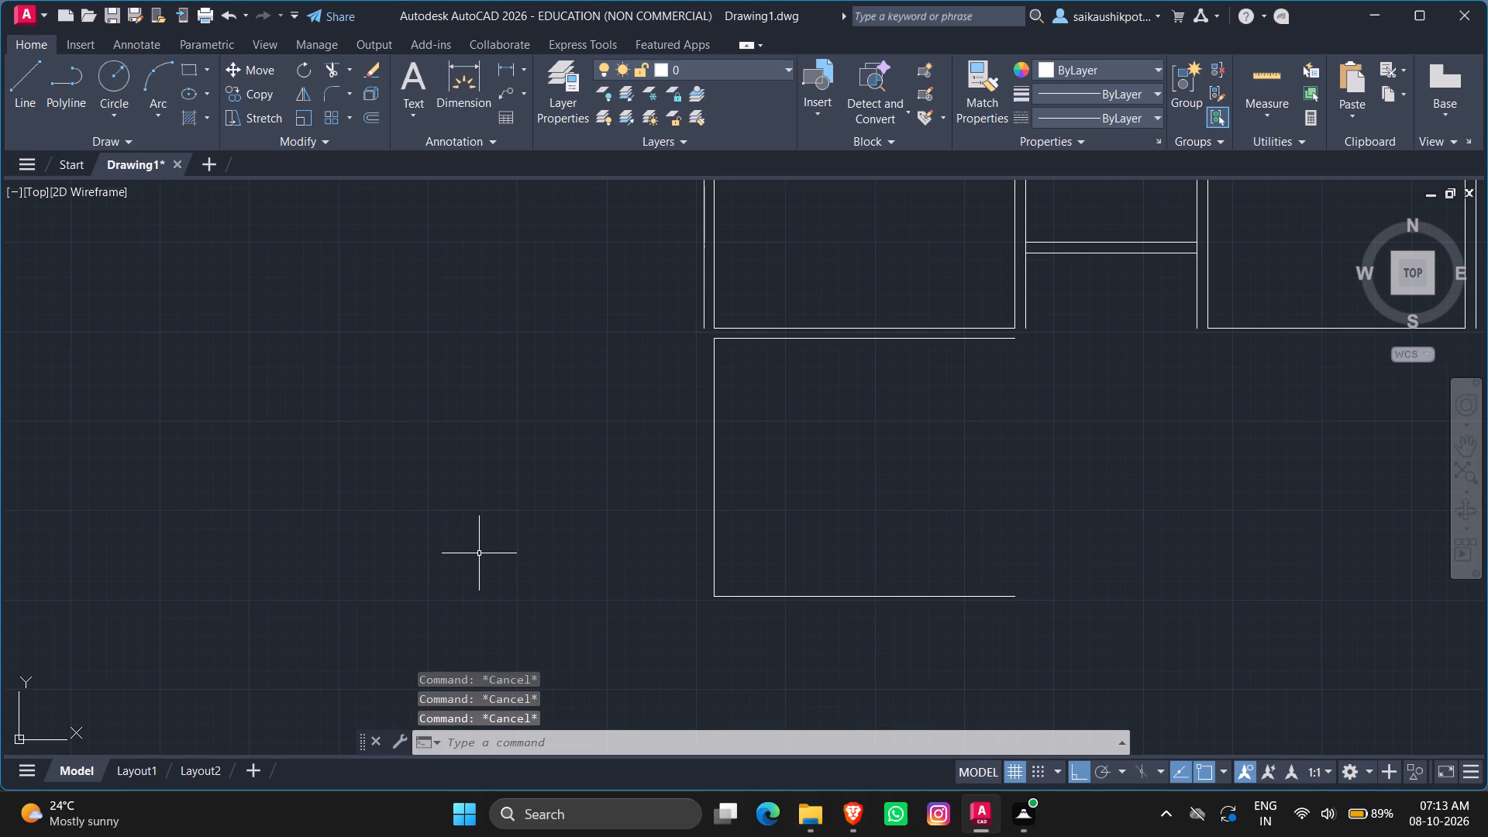
Offset the lower room's left vertical line outward by 6" to form its outer wall face.
{"action": "key", "text": "o"}
{"action": "key", "text": "Return"}
{"action": "key", "text": "6"}
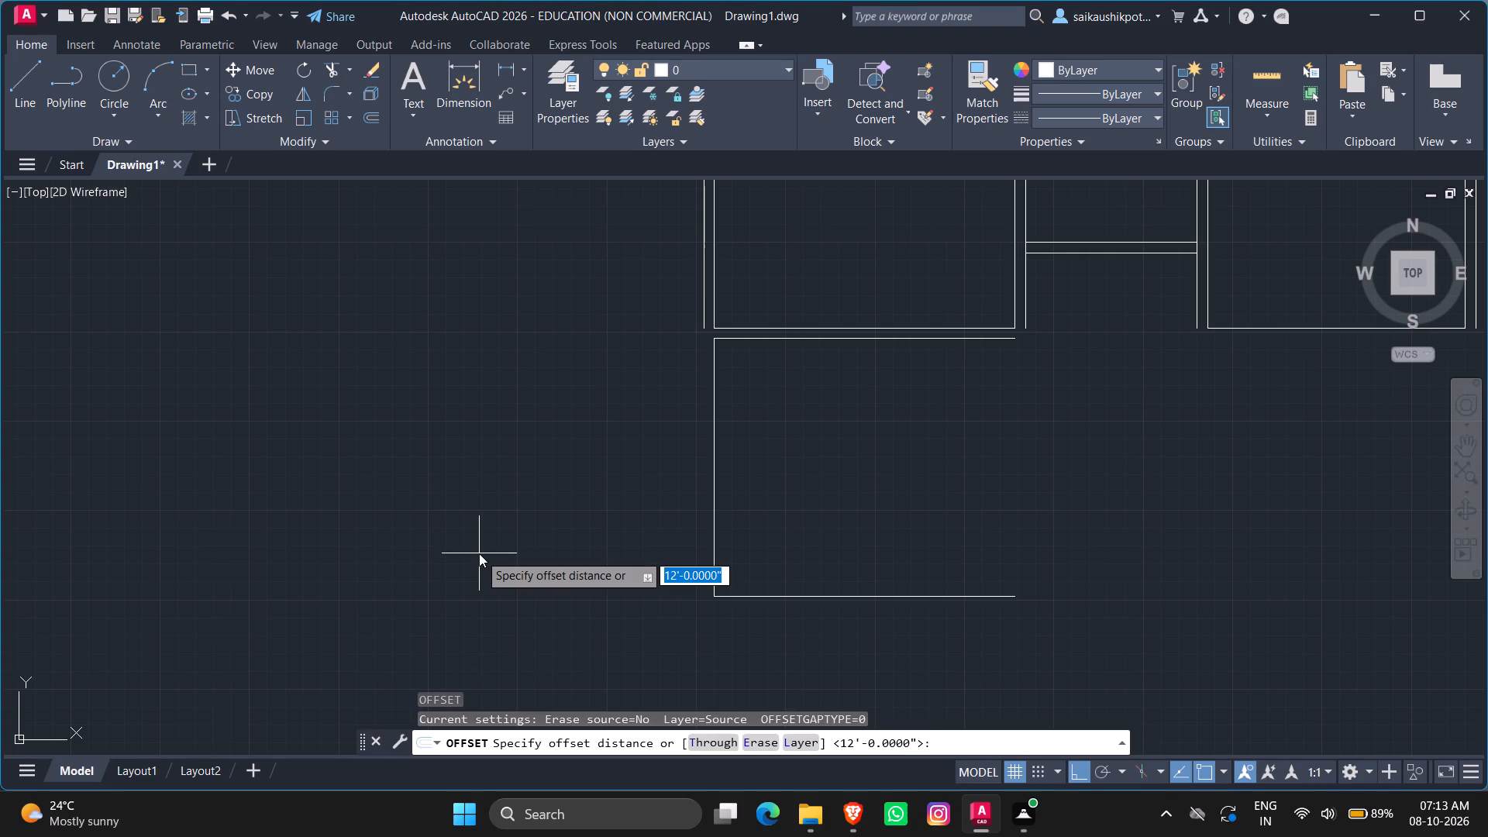
{"action": "key", "text": "shift+quotedbl"}
{"action": "key", "text": "Return"}
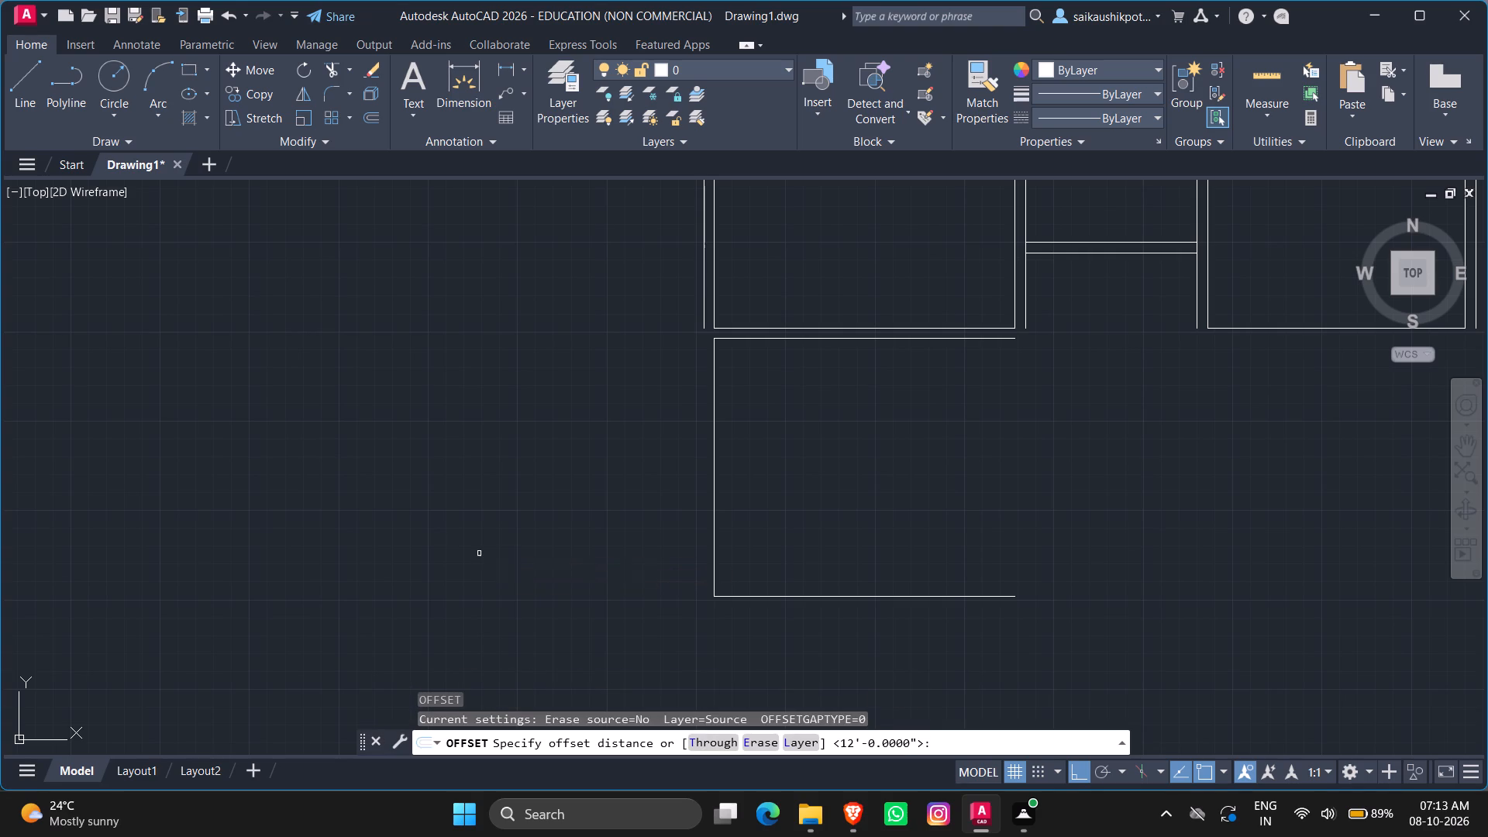
{"action": "left_click", "coordinate": [714, 512]}
{"action": "left_click", "coordinate": [652, 516]}
{"action": "key", "text": "Escape"}
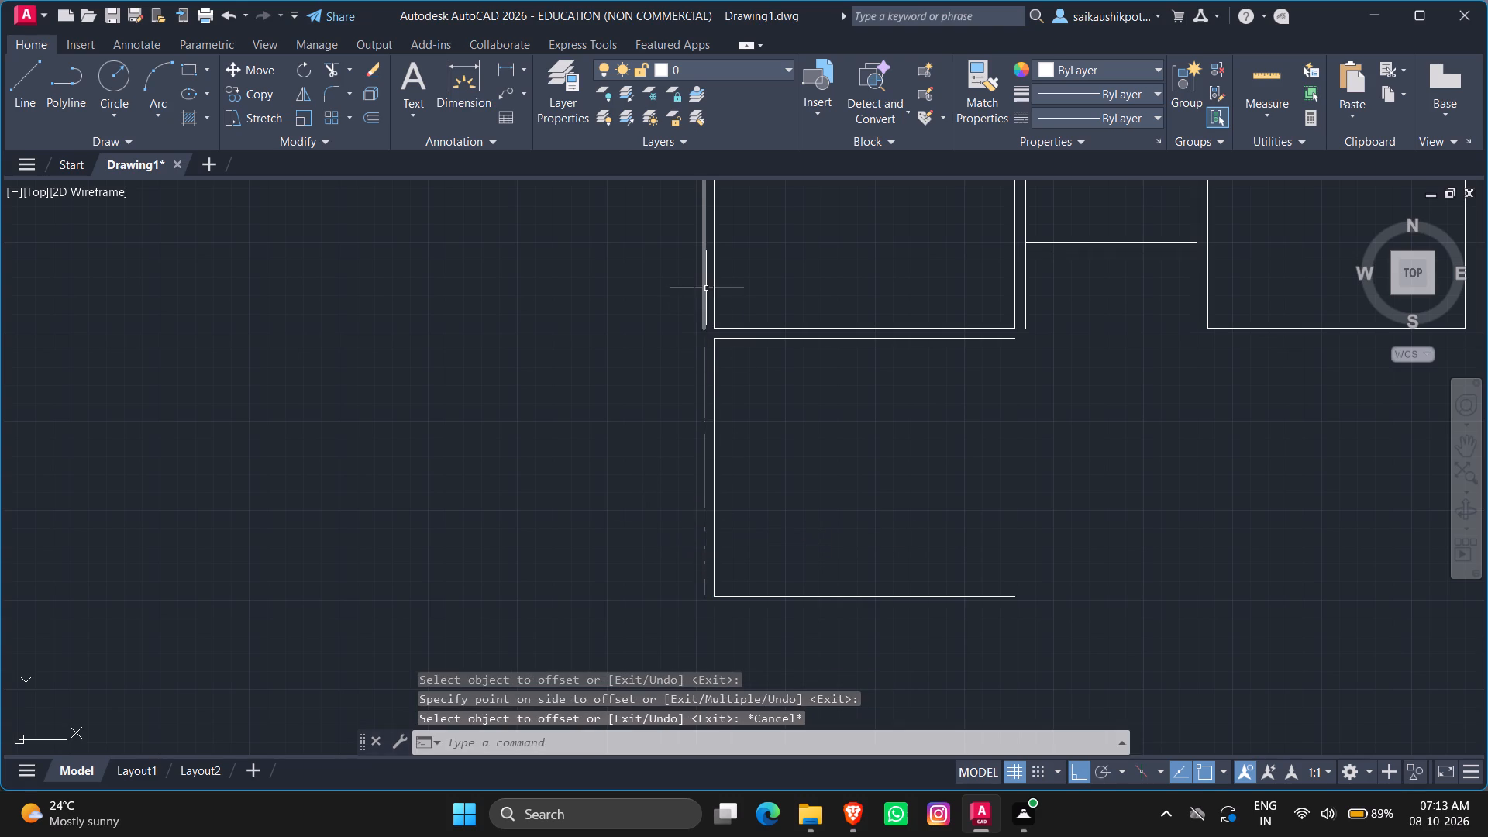
Join the lower room's outer left wall line with the upper 14' room's outer wall line into one line.
{"action": "left_click", "coordinate": [704, 291]}
{"action": "key", "text": "Escape"}
{"action": "key", "text": "Escape"}
{"action": "type", "text": "JOIN"}
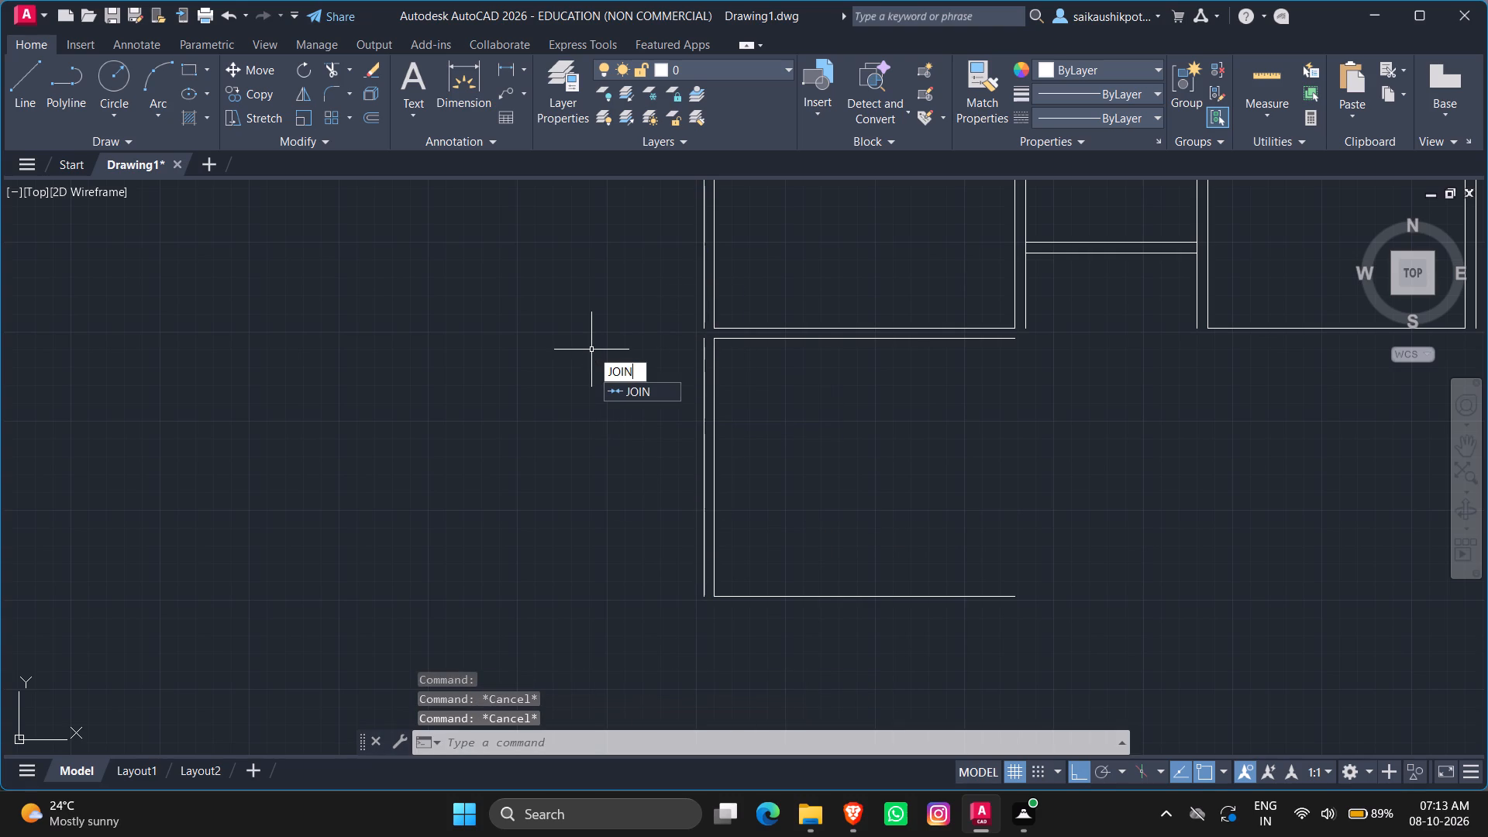
{"action": "key", "text": "Return"}
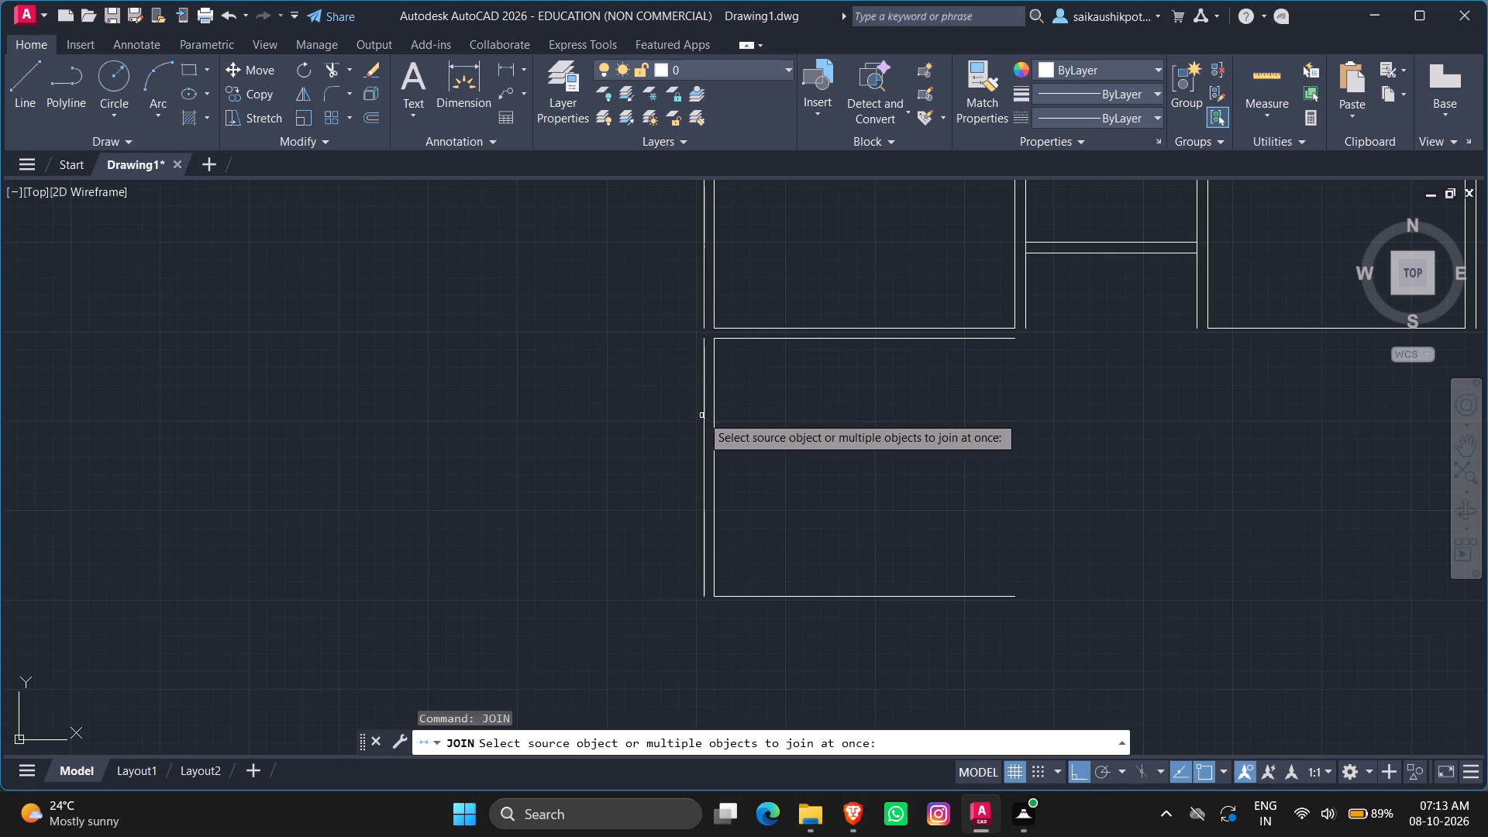
{"action": "left_click", "coordinate": [703, 422]}
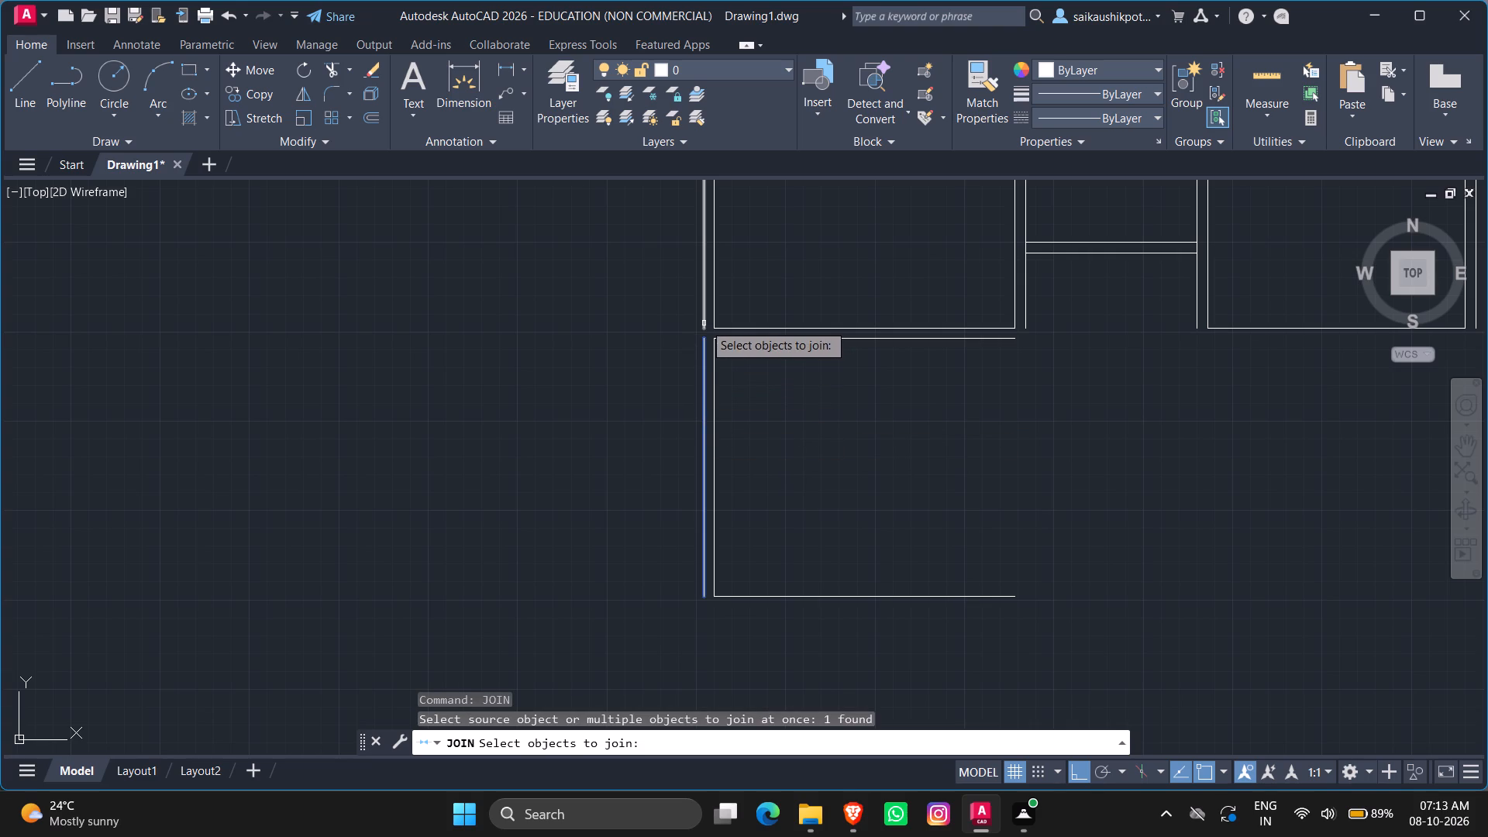
{"action": "left_click", "coordinate": [704, 323]}
{"action": "key", "text": "Return"}
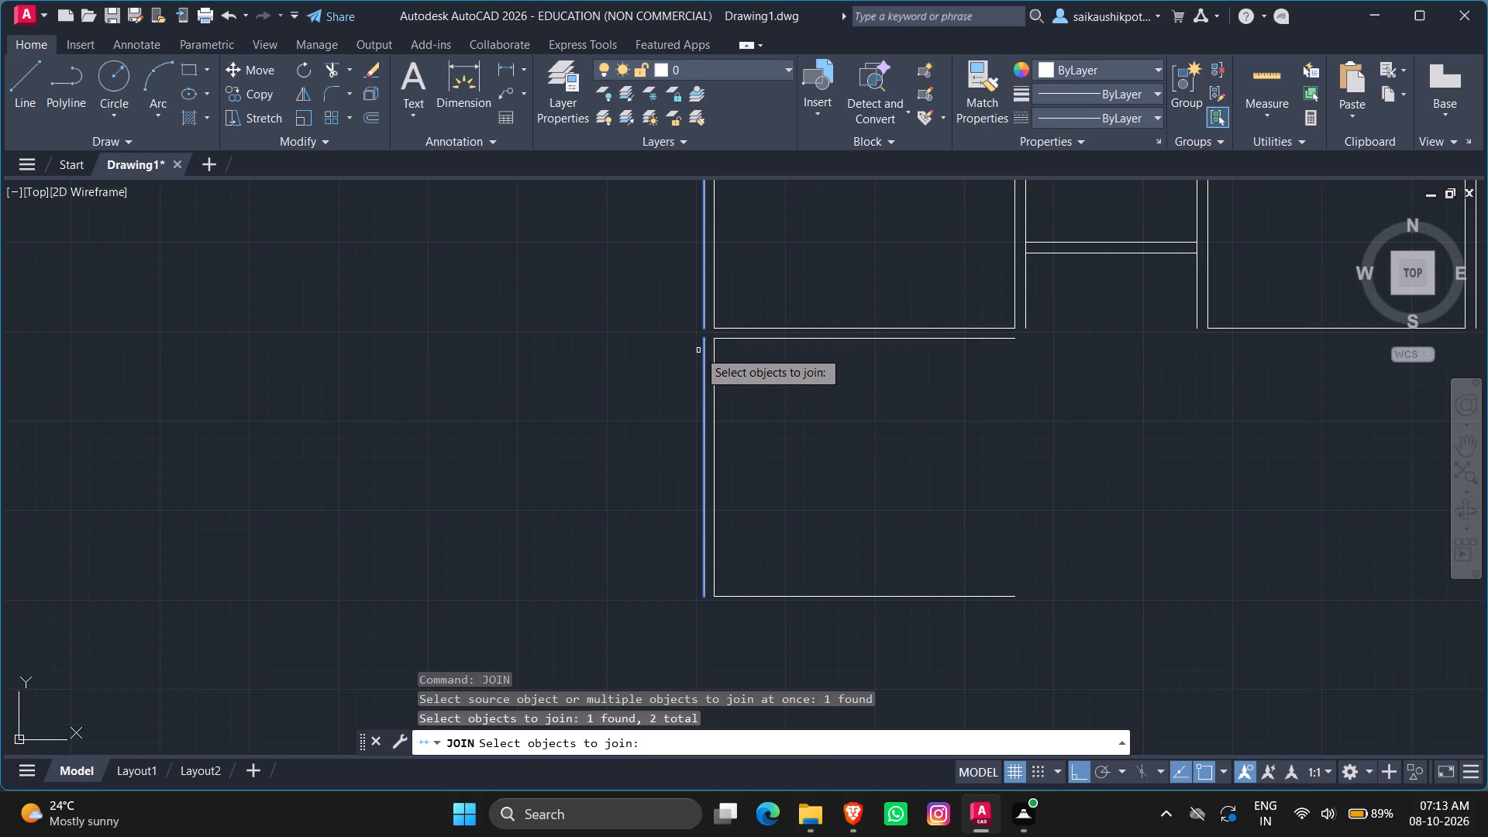
Offset the lower room's inner left wall line by 14' to the right to close the room.
{"action": "scroll", "coordinate": [755, 492], "scroll_direction": "down", "scroll_amount": 1}
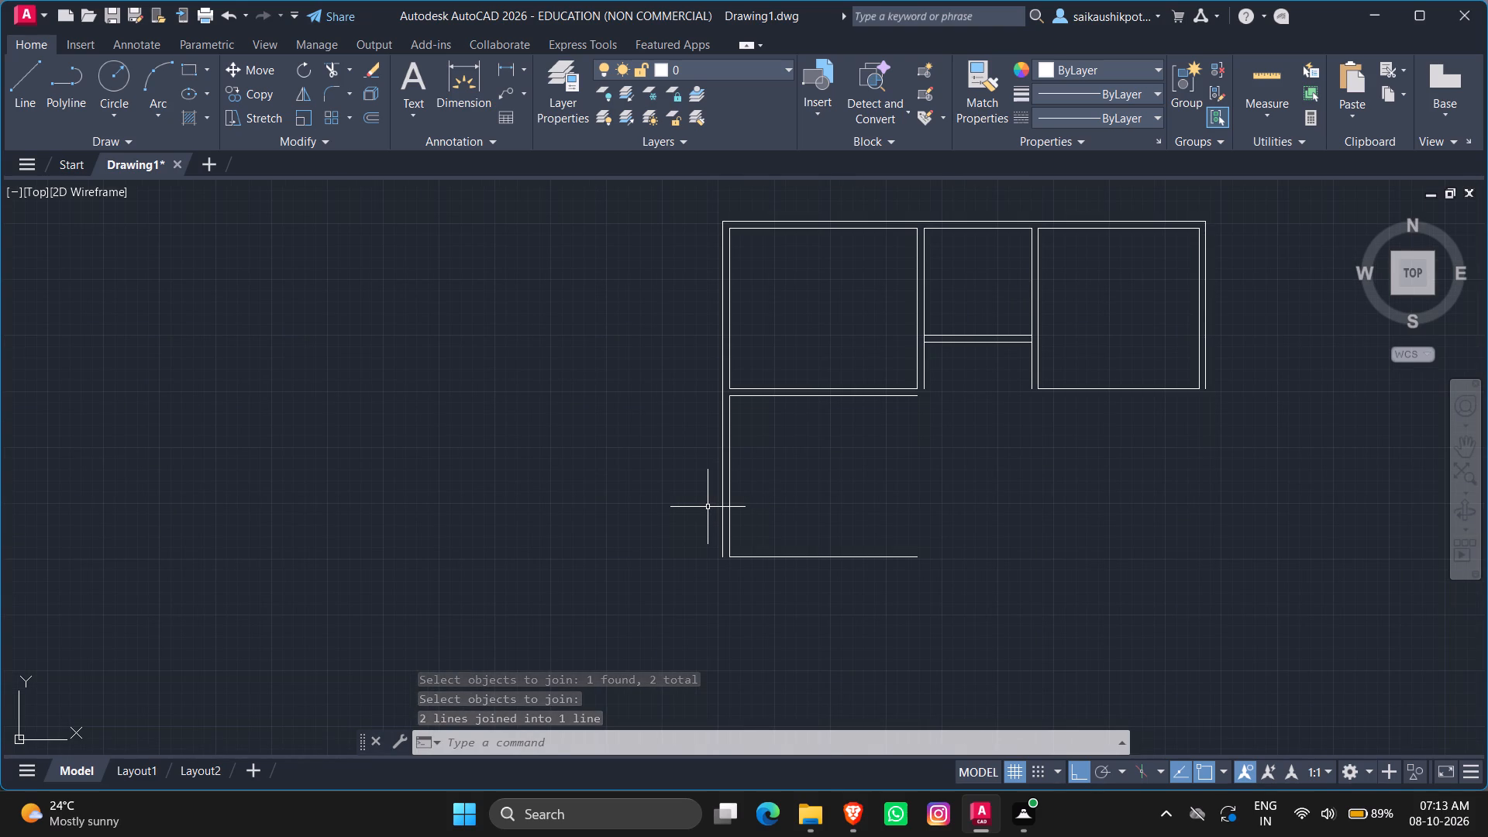
{"action": "key", "text": "o"}
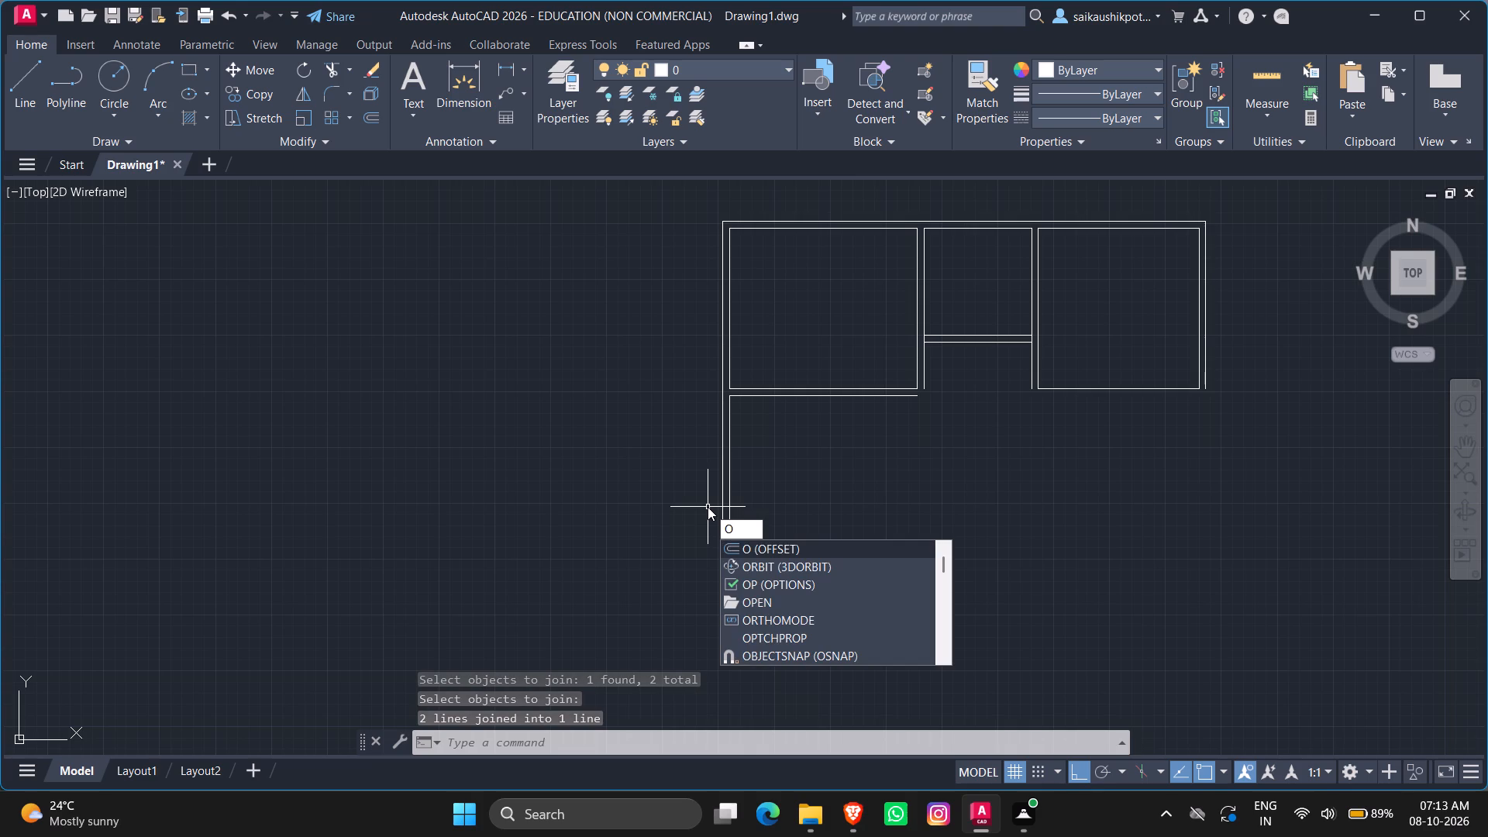
{"action": "key", "text": "Return"}
{"action": "type", "text": "14"}
{"action": "key", "text": "apostrophe"}
{"action": "key", "text": "Return"}
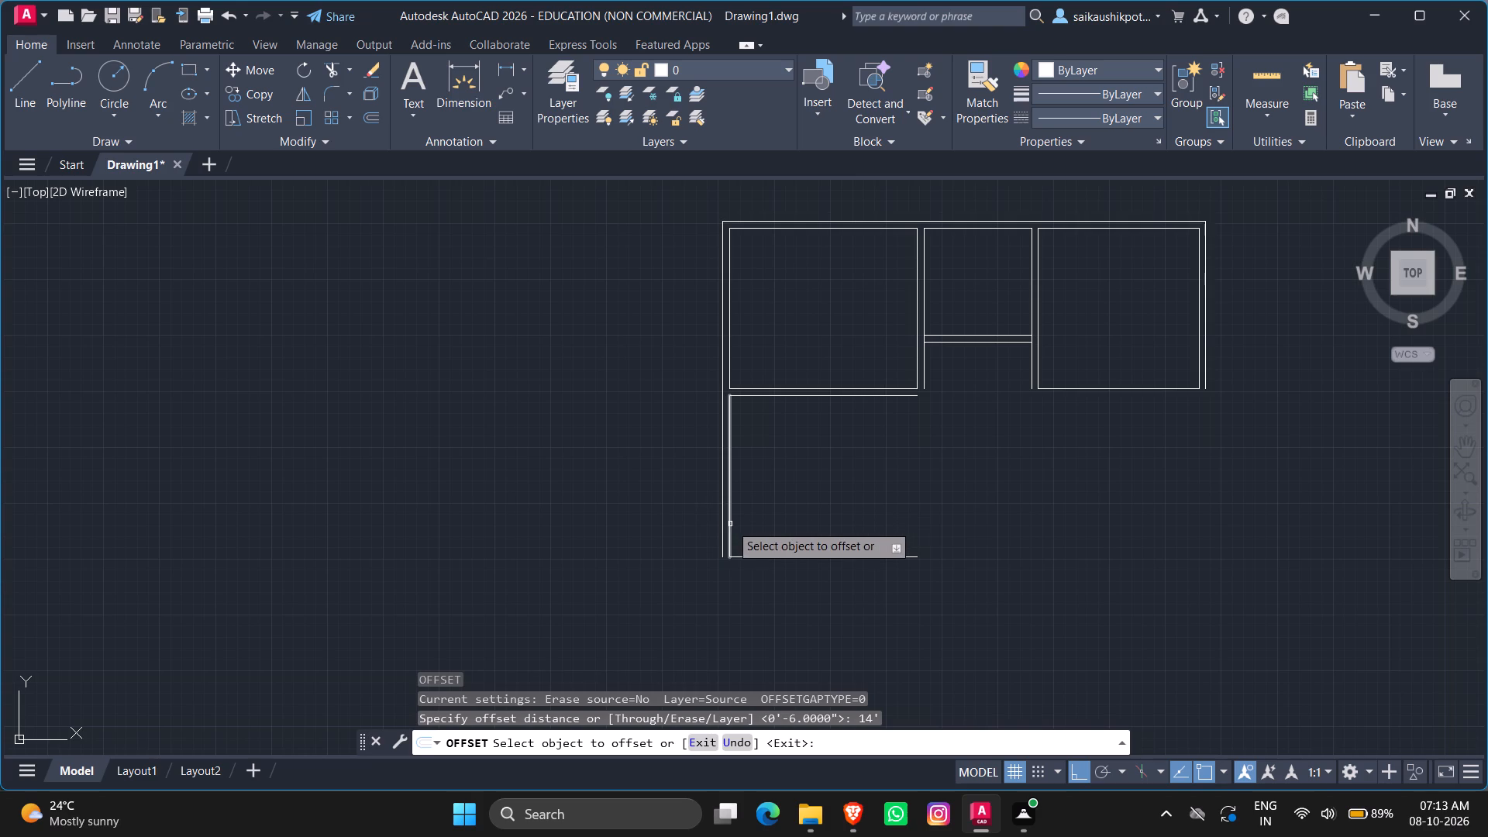
{"action": "left_click", "coordinate": [730, 524]}
{"action": "left_click", "coordinate": [933, 522]}
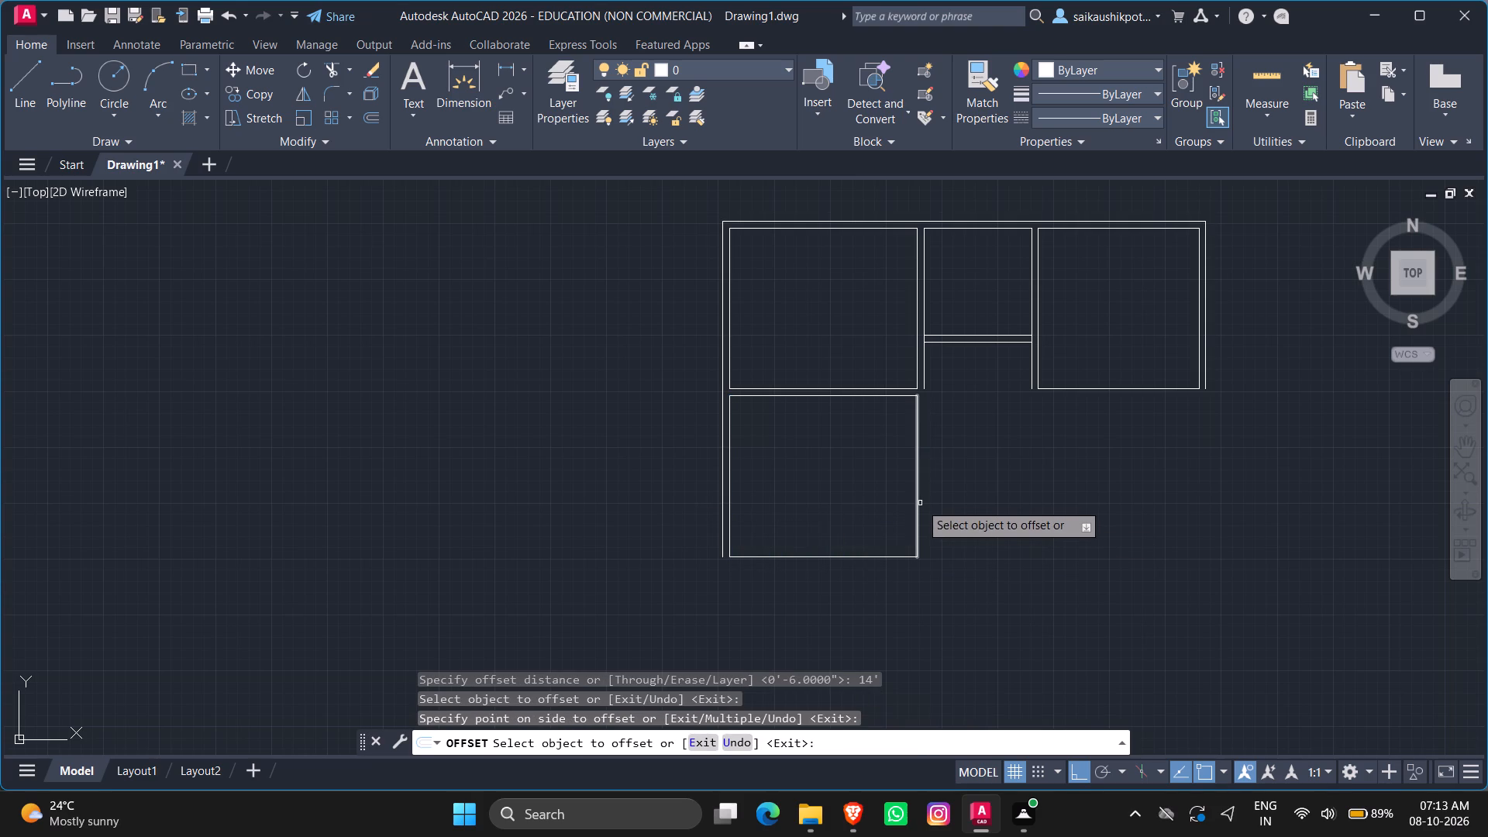
Offset the lower room's inner right wall line outward by 6" to form that wall's outer face.
{"action": "left_click", "coordinate": [918, 494]}
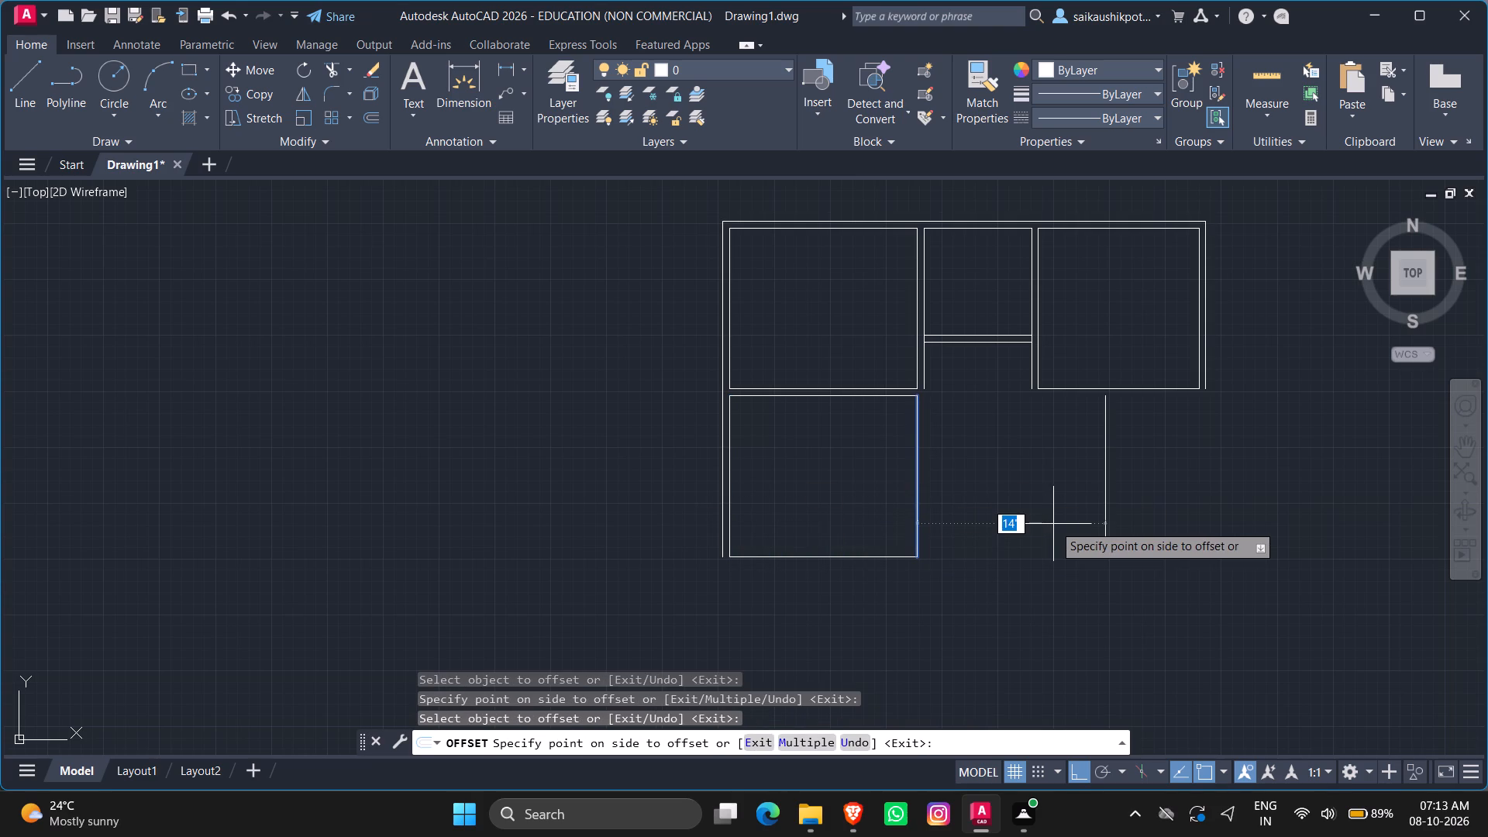
{"action": "key", "text": "6"}
{"action": "key", "text": "shift+quotedbl"}
{"action": "key", "text": "Return"}
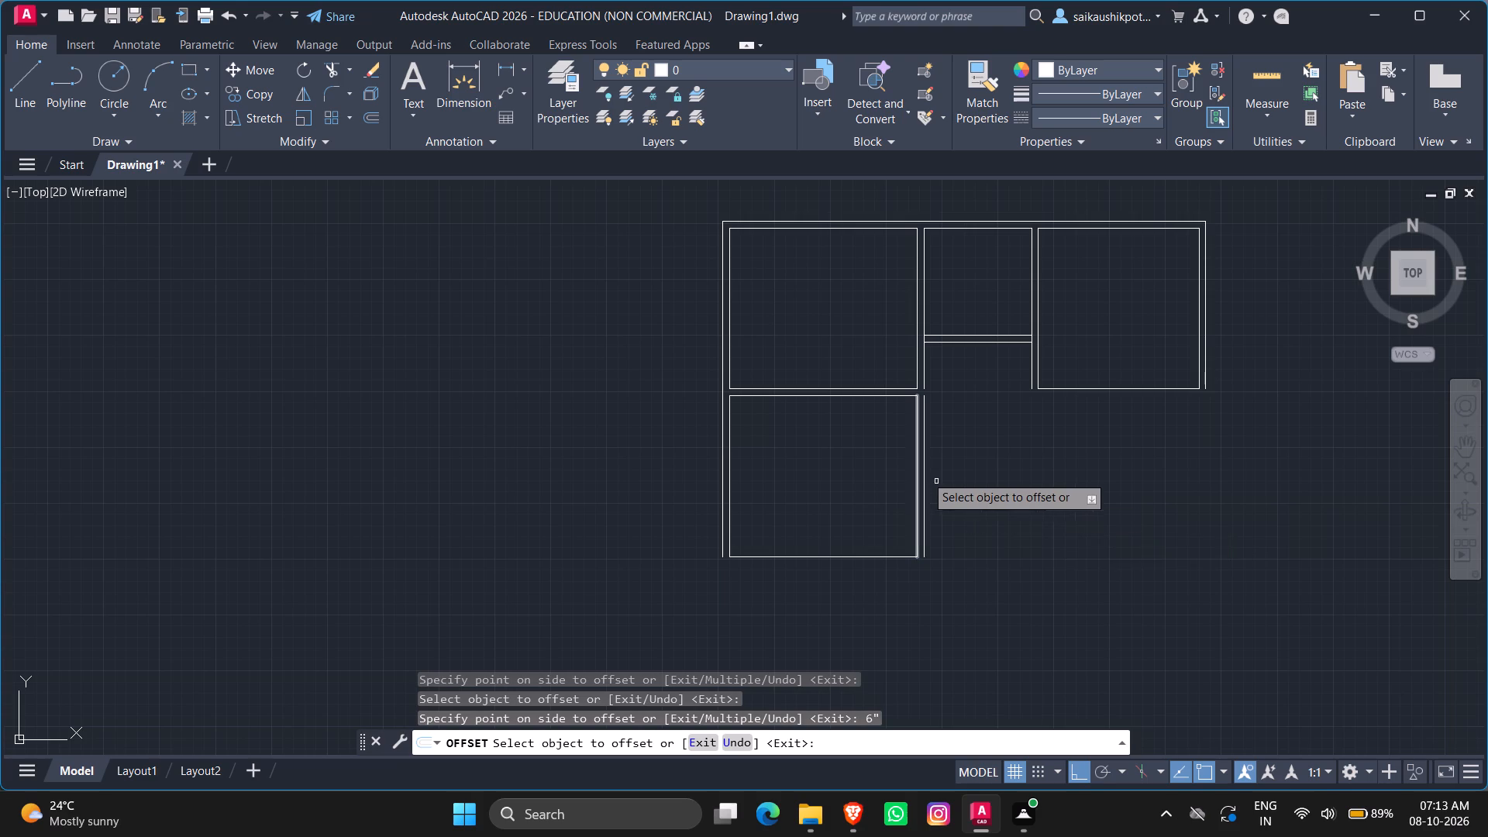
{"action": "key", "text": "Escape"}
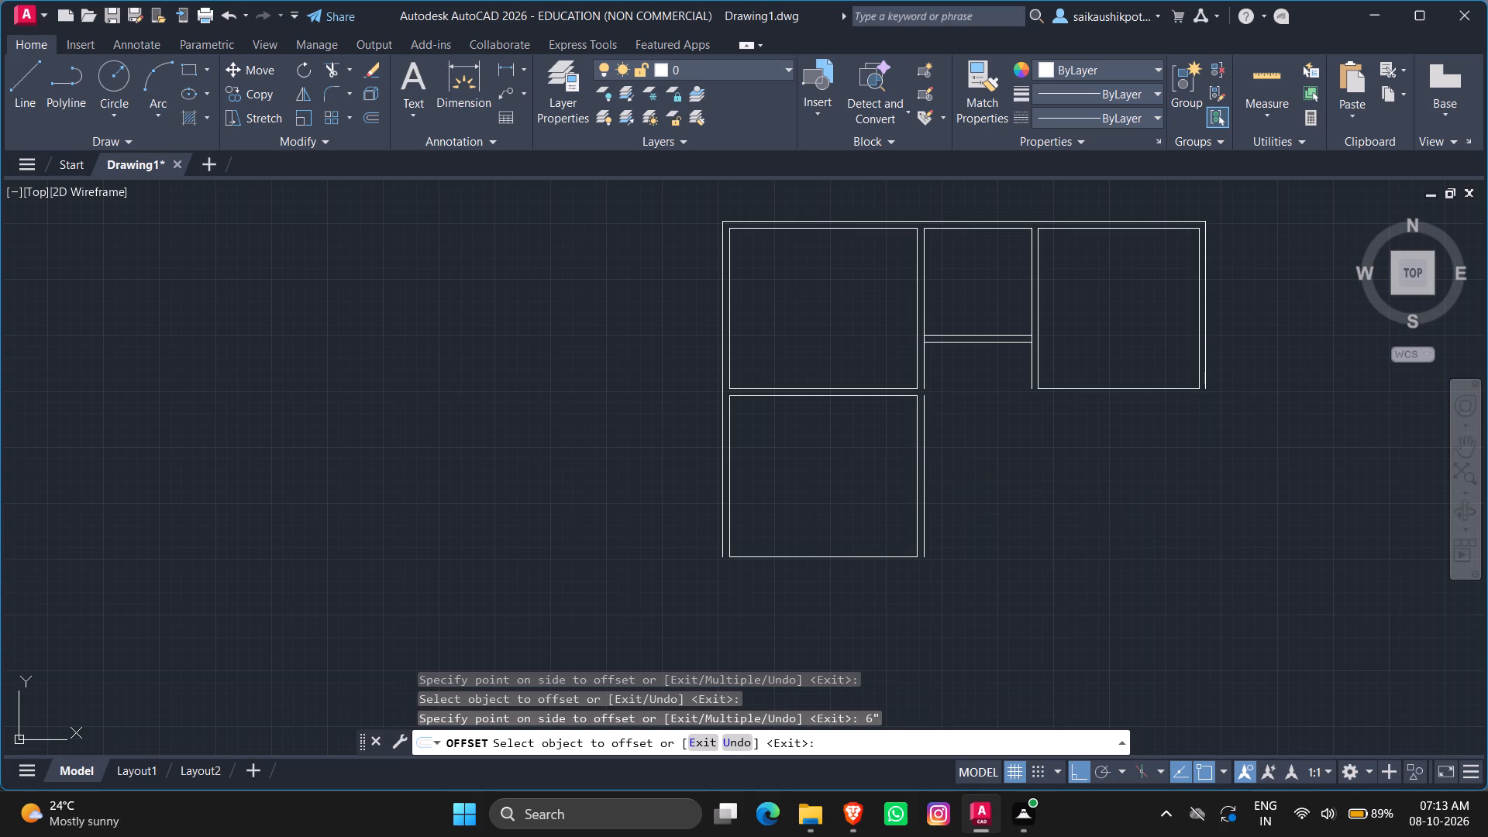
{"action": "key", "text": "Escape"}
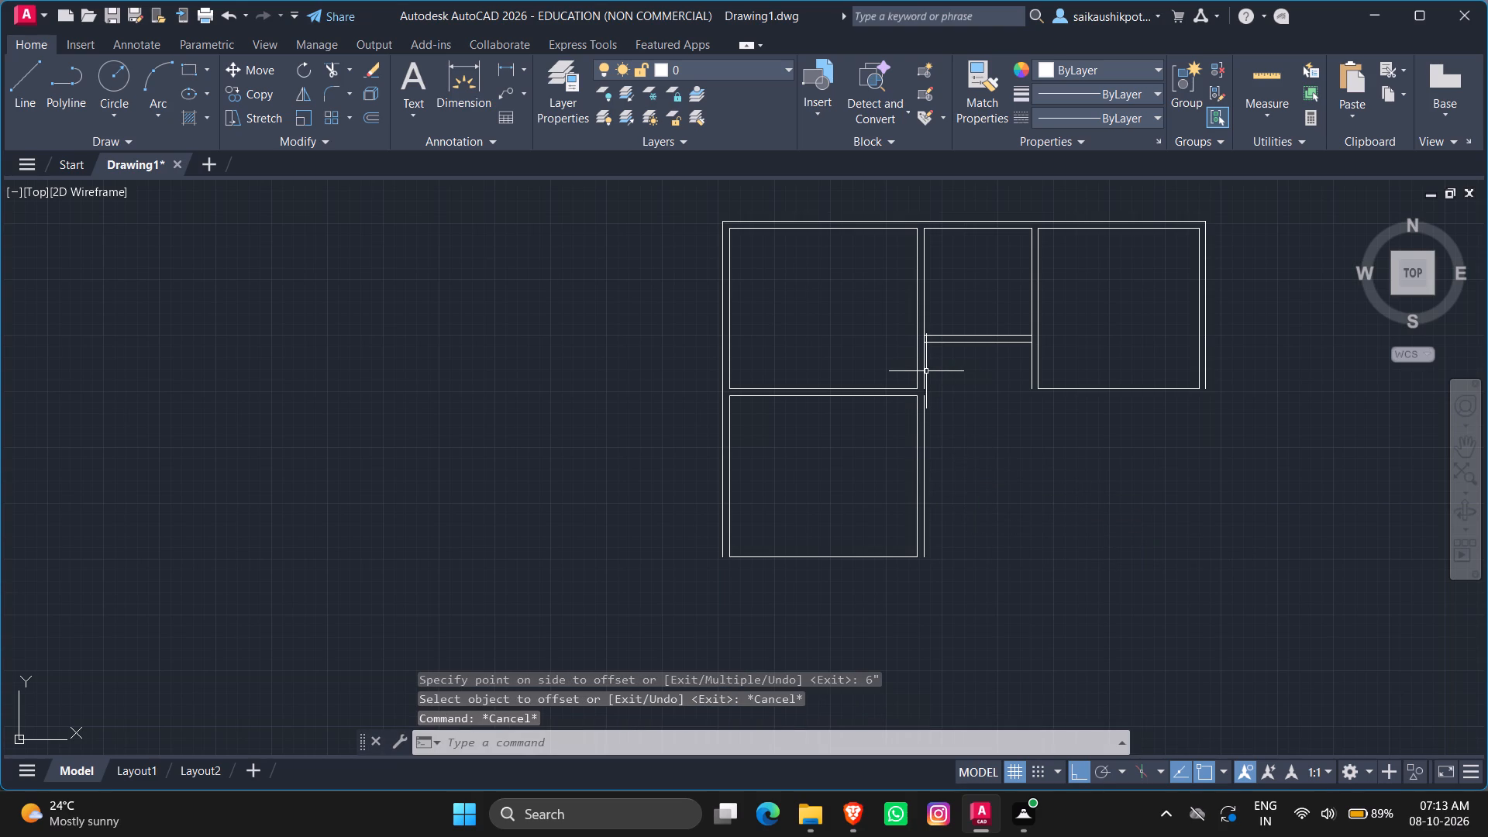
Join the lower room's outer right wall line with the 8' bay's left wall line above it.
{"action": "left_click", "coordinate": [926, 371]}
{"action": "left_click", "coordinate": [923, 423]}
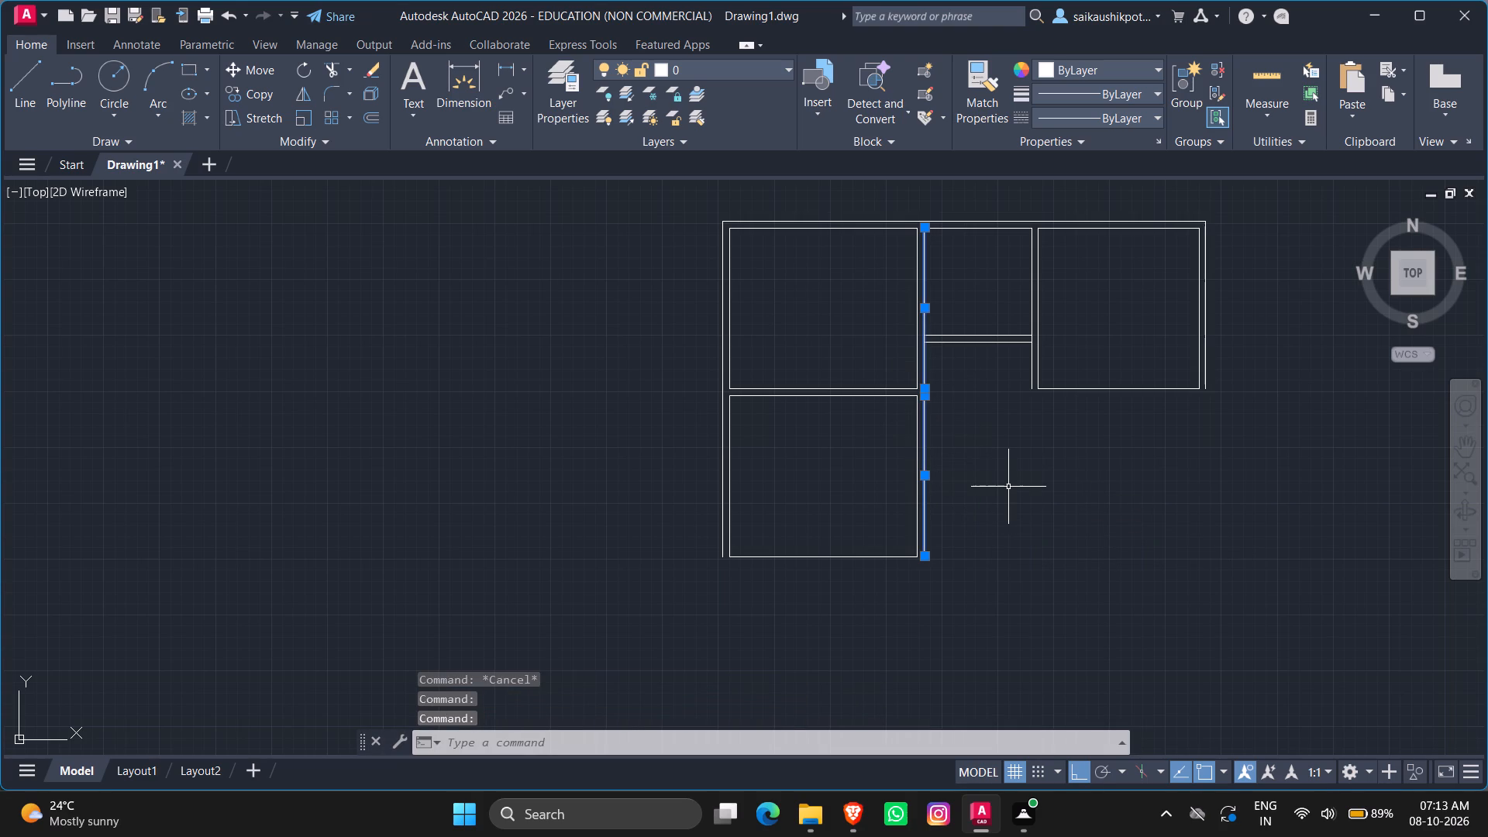
{"action": "type", "text": "JOIN"}
{"action": "key", "text": "Return"}
{"action": "key", "text": "Escape"}
{"action": "key", "text": "Escape"}
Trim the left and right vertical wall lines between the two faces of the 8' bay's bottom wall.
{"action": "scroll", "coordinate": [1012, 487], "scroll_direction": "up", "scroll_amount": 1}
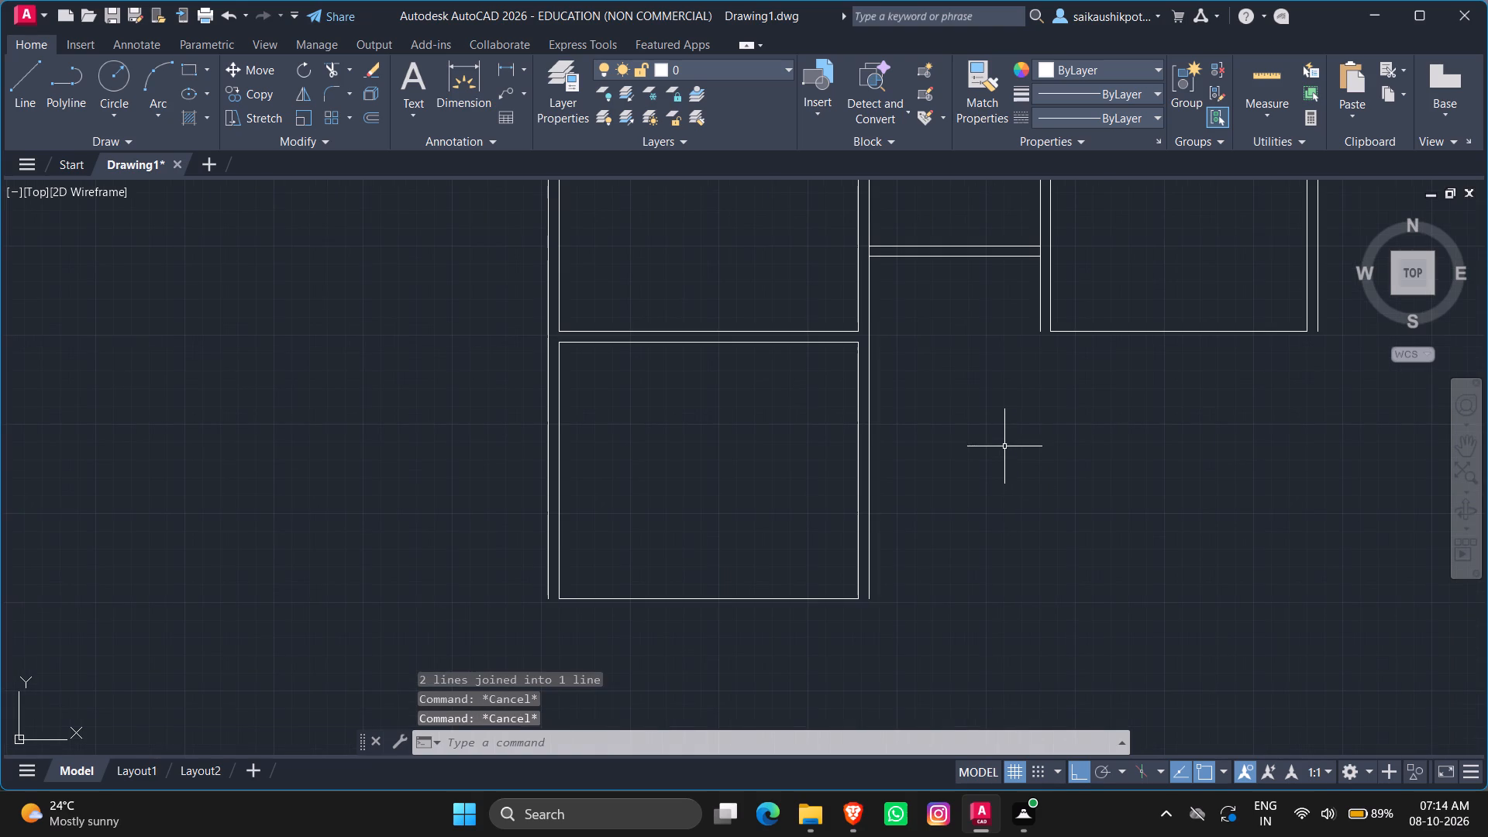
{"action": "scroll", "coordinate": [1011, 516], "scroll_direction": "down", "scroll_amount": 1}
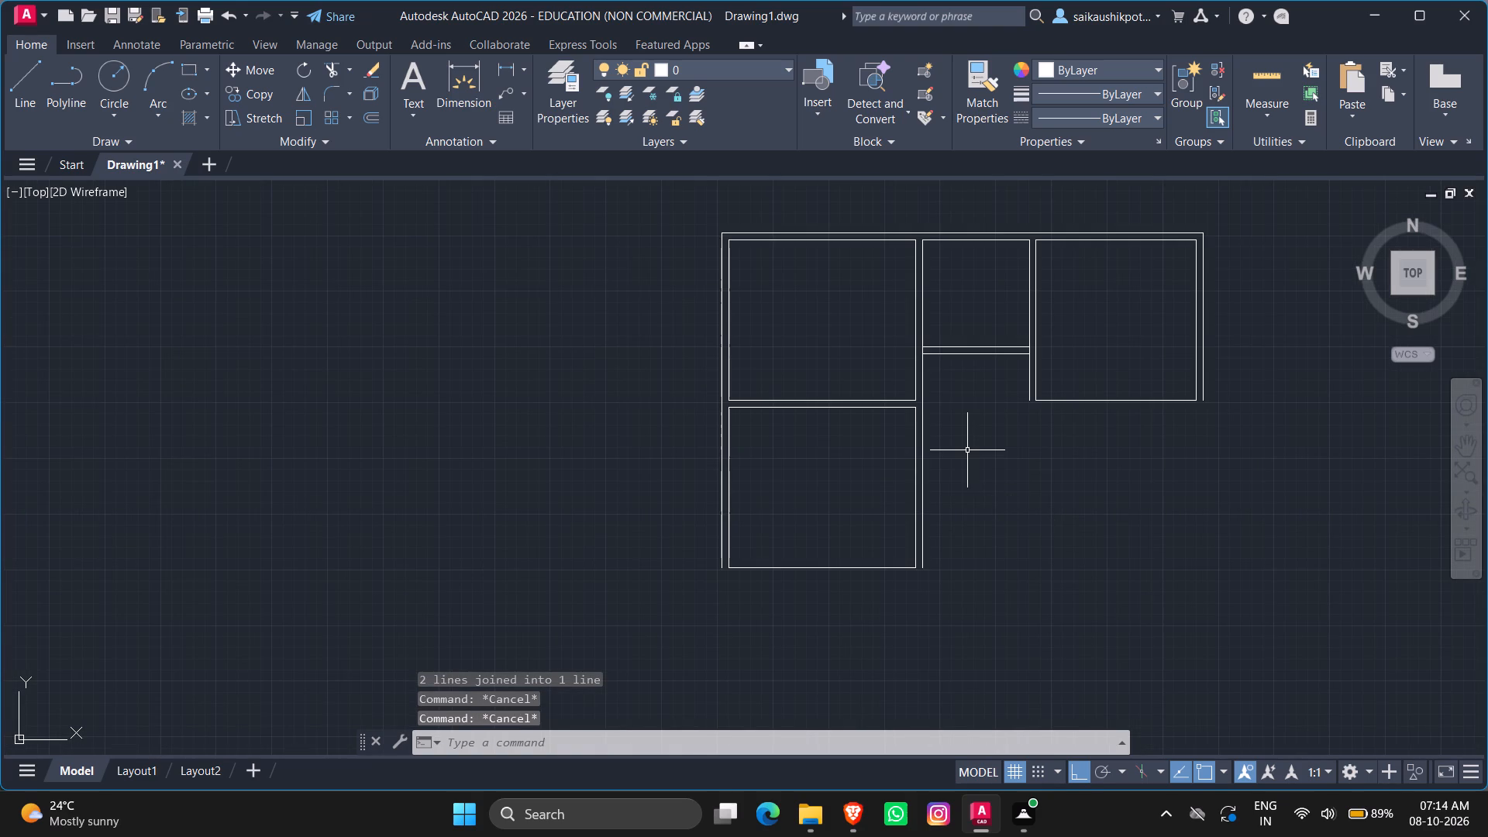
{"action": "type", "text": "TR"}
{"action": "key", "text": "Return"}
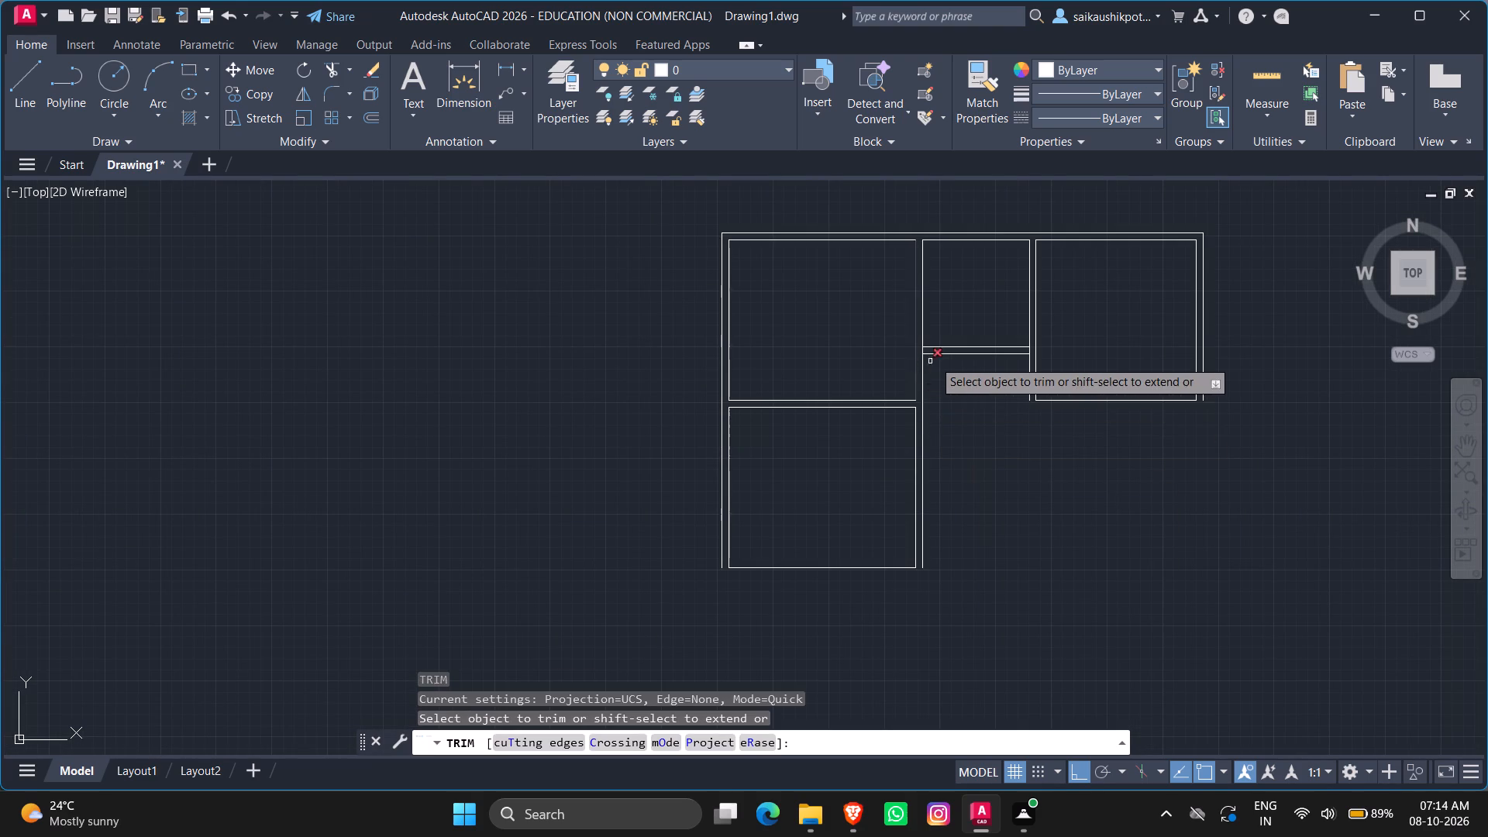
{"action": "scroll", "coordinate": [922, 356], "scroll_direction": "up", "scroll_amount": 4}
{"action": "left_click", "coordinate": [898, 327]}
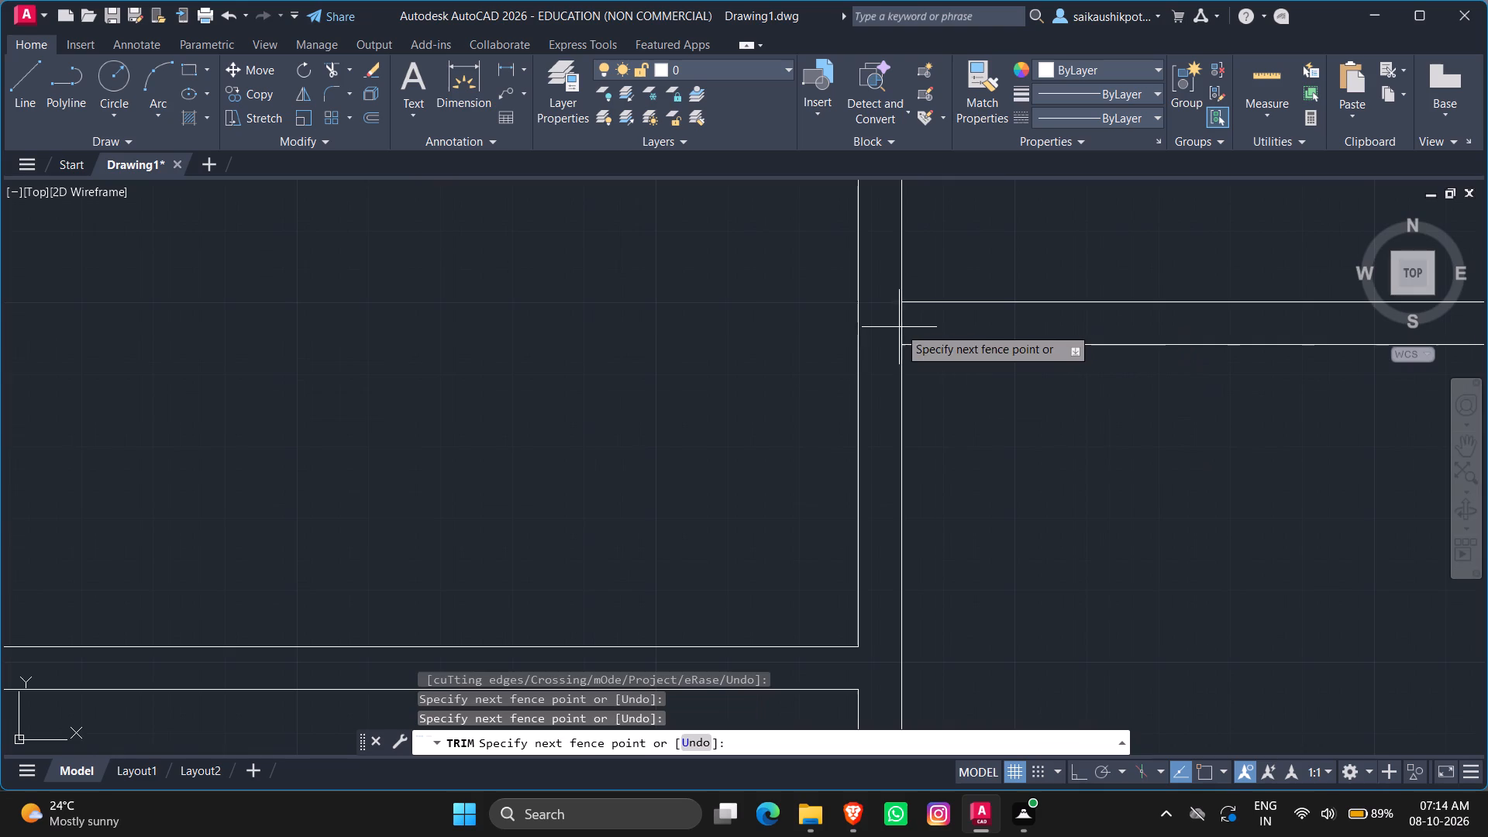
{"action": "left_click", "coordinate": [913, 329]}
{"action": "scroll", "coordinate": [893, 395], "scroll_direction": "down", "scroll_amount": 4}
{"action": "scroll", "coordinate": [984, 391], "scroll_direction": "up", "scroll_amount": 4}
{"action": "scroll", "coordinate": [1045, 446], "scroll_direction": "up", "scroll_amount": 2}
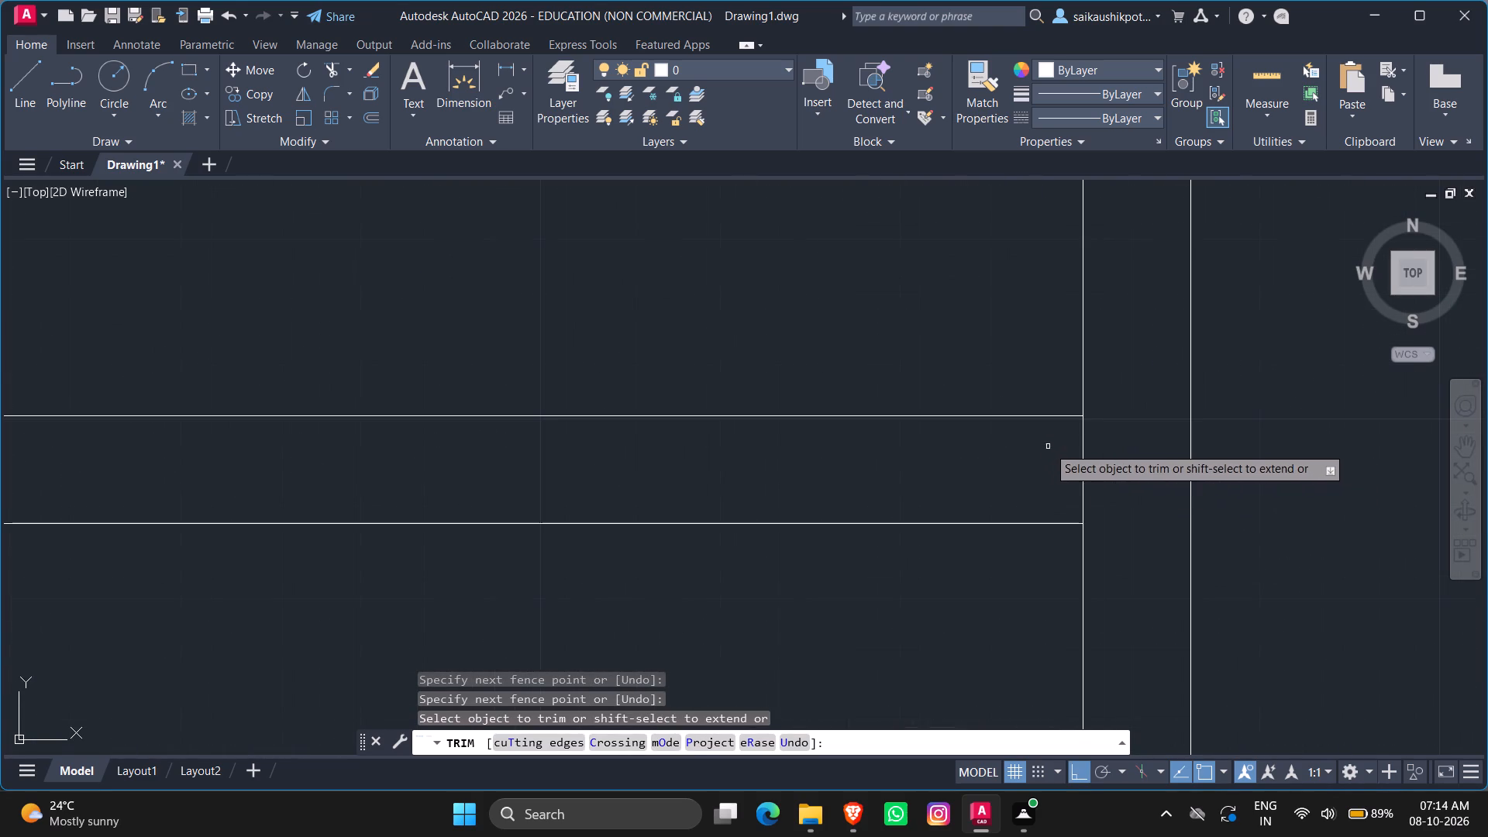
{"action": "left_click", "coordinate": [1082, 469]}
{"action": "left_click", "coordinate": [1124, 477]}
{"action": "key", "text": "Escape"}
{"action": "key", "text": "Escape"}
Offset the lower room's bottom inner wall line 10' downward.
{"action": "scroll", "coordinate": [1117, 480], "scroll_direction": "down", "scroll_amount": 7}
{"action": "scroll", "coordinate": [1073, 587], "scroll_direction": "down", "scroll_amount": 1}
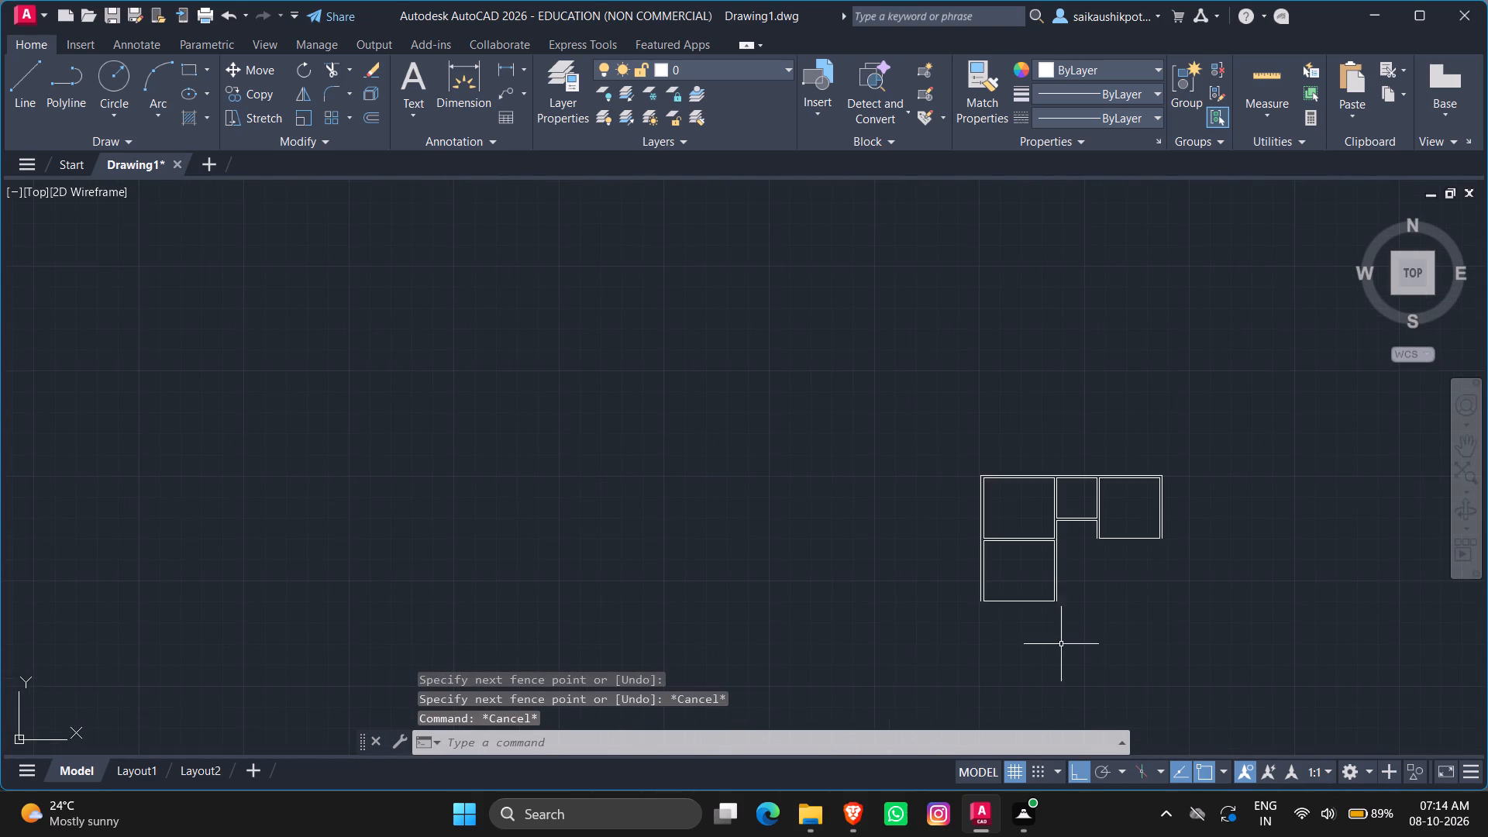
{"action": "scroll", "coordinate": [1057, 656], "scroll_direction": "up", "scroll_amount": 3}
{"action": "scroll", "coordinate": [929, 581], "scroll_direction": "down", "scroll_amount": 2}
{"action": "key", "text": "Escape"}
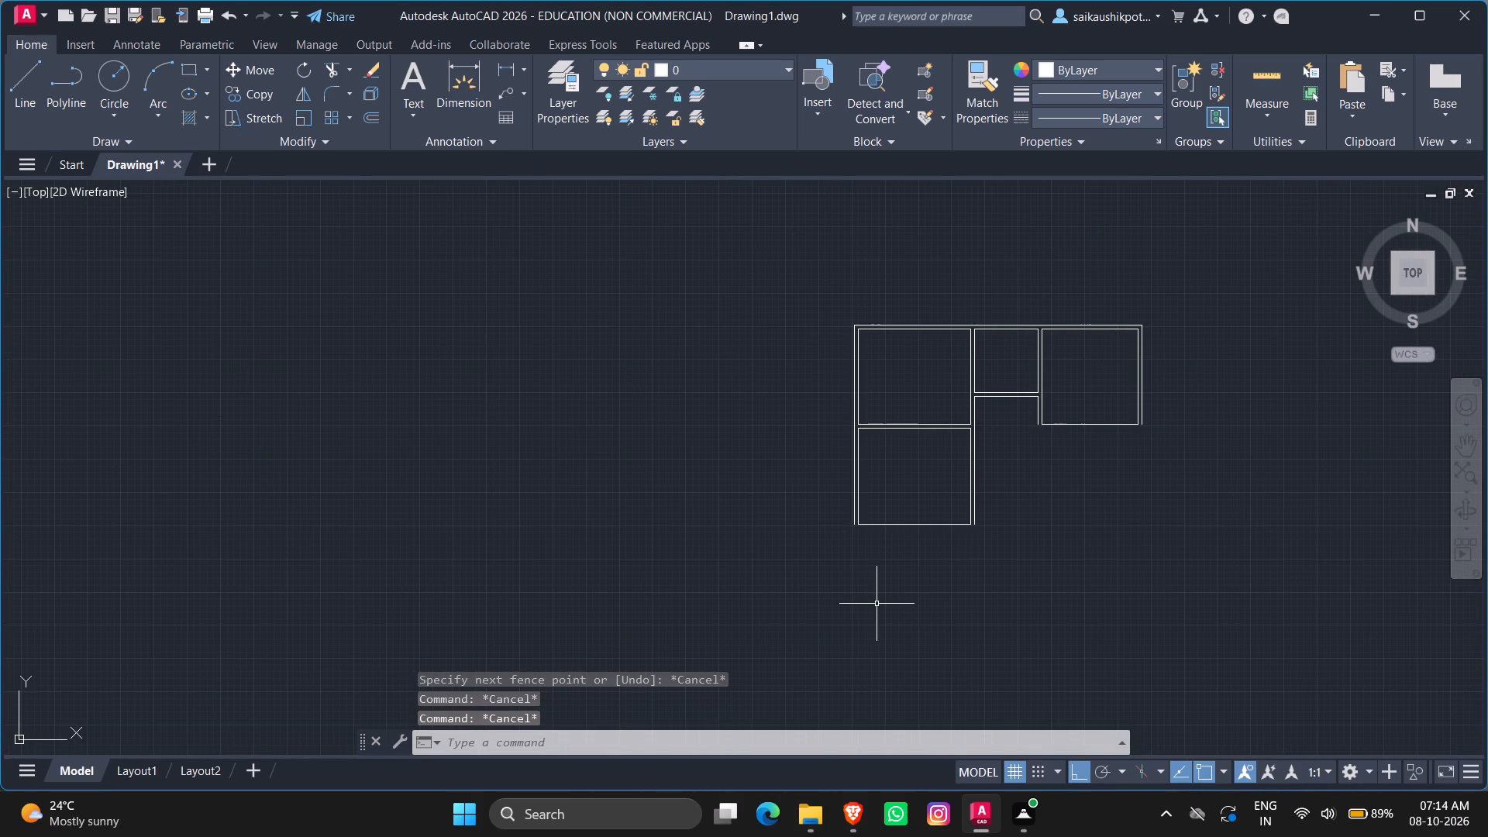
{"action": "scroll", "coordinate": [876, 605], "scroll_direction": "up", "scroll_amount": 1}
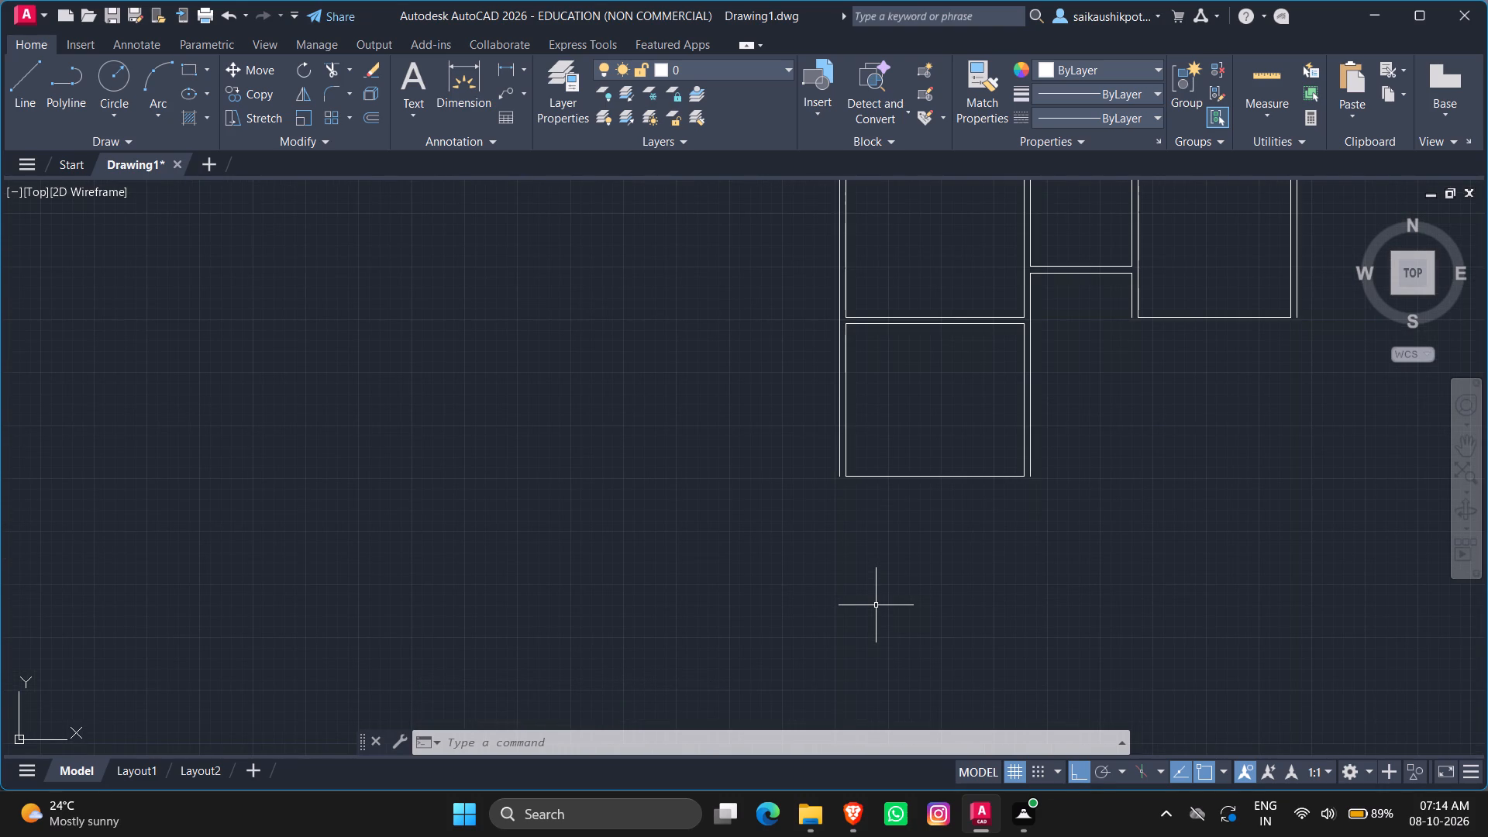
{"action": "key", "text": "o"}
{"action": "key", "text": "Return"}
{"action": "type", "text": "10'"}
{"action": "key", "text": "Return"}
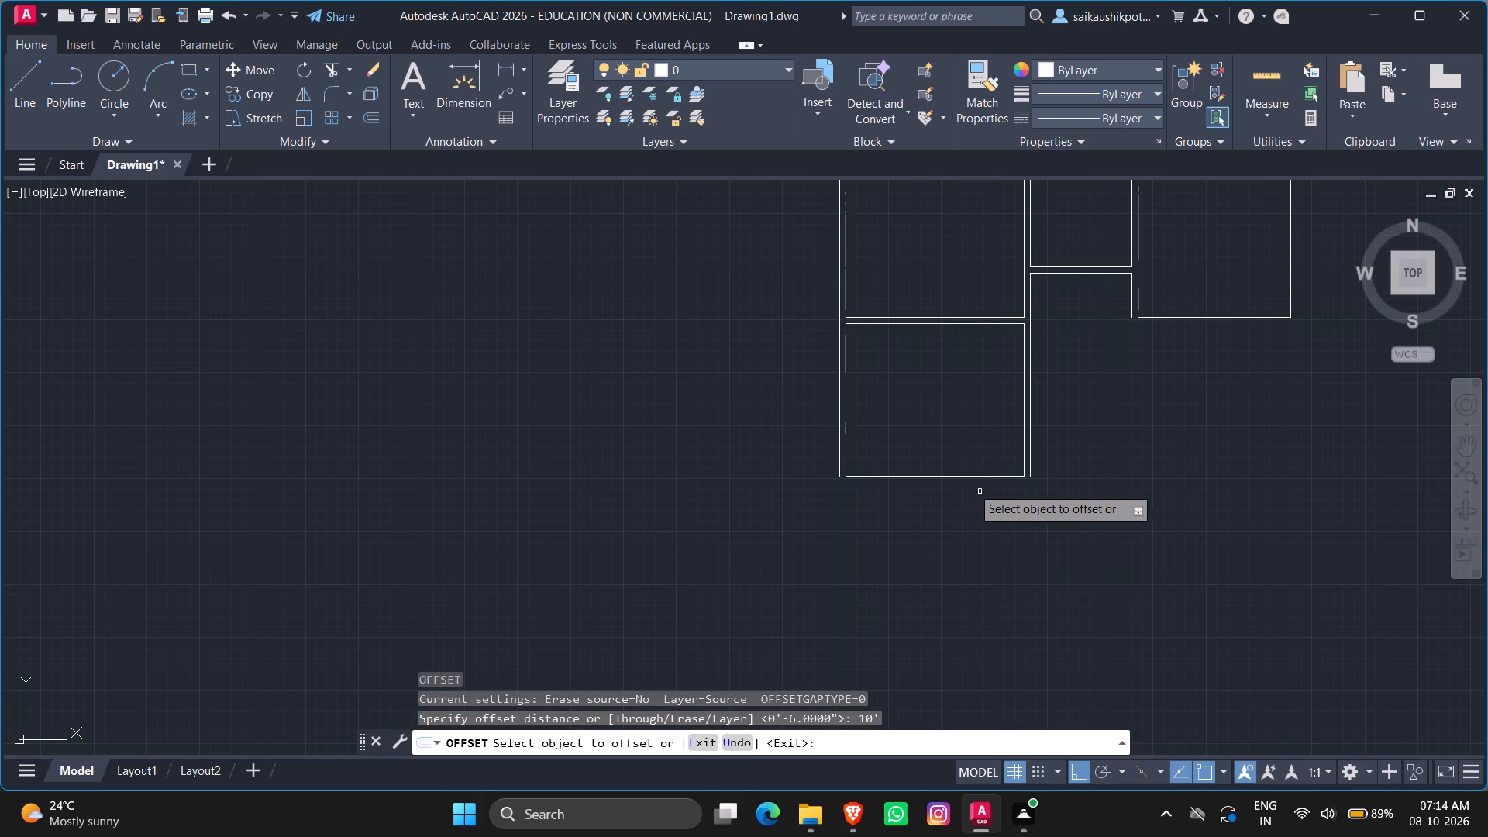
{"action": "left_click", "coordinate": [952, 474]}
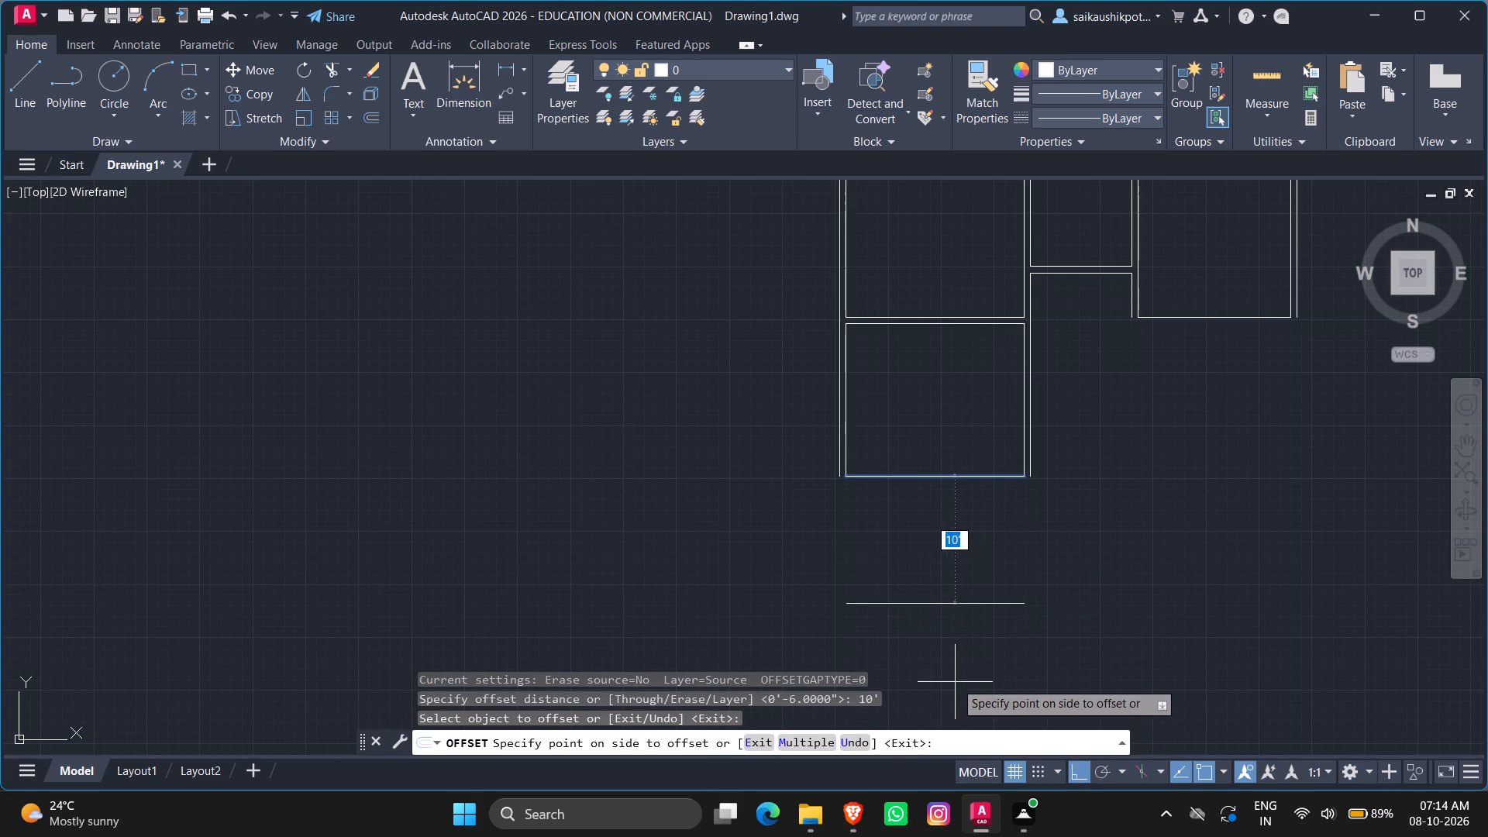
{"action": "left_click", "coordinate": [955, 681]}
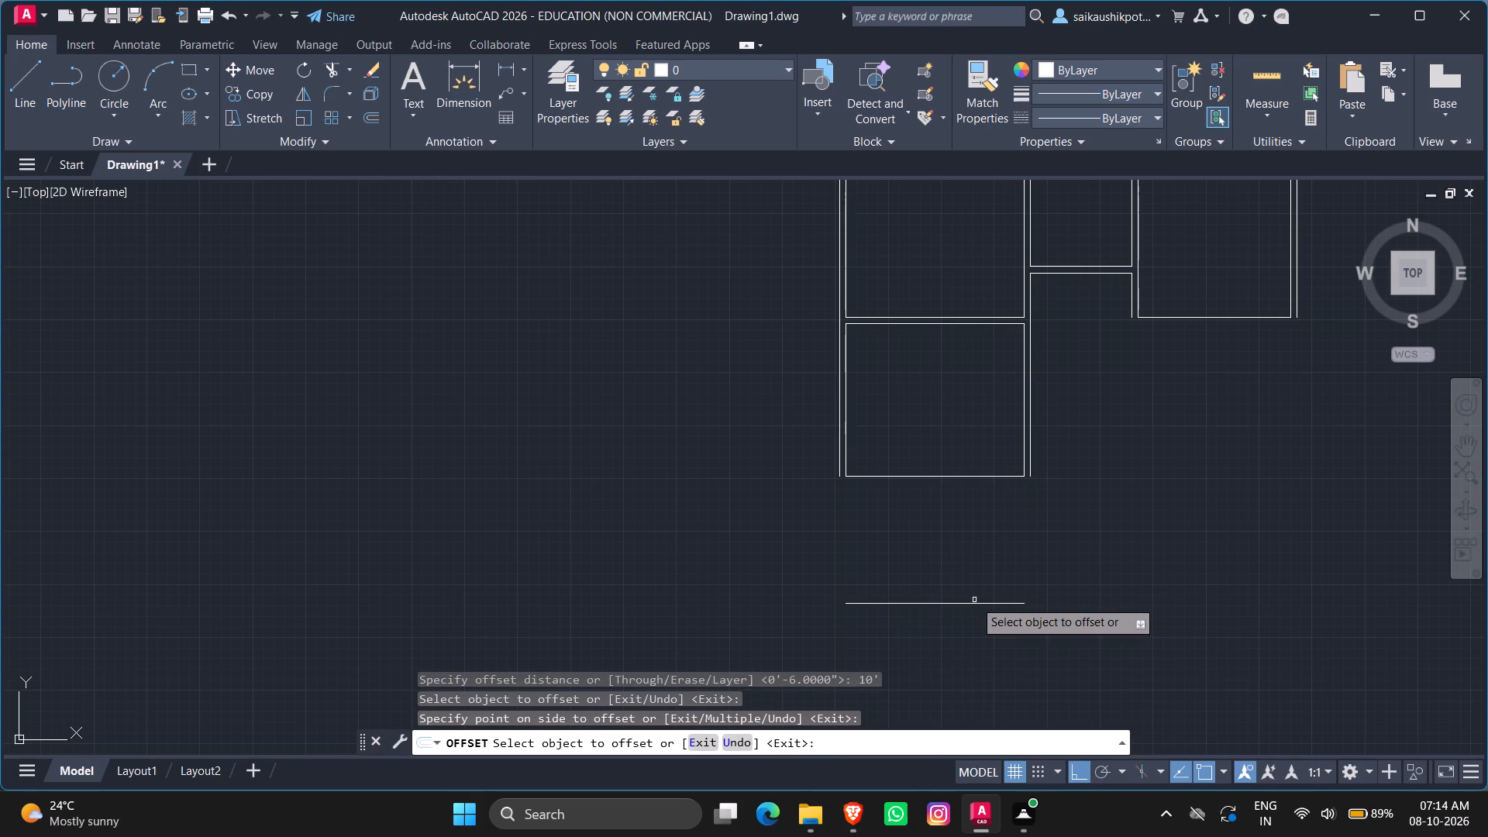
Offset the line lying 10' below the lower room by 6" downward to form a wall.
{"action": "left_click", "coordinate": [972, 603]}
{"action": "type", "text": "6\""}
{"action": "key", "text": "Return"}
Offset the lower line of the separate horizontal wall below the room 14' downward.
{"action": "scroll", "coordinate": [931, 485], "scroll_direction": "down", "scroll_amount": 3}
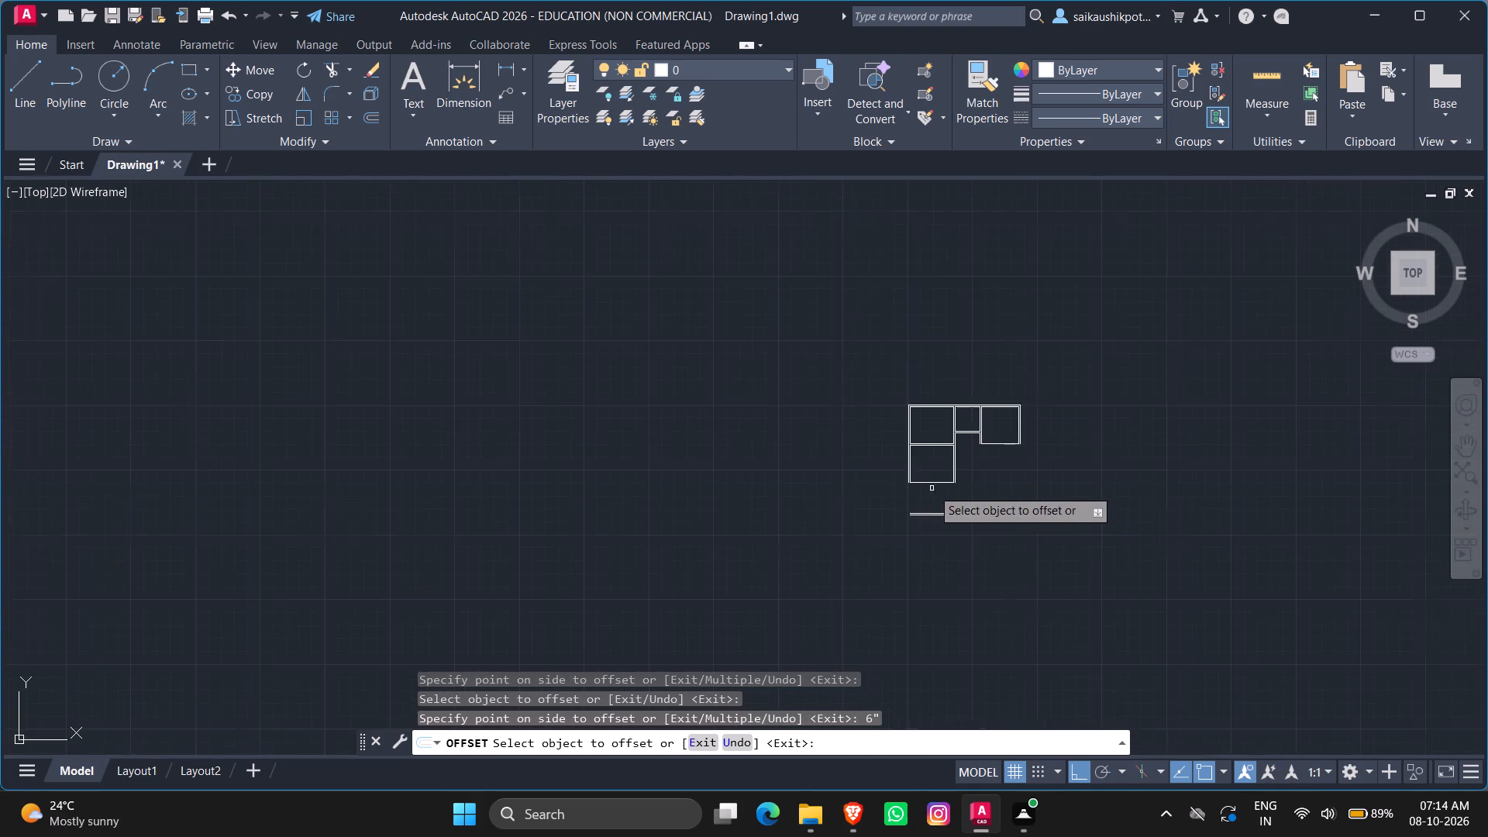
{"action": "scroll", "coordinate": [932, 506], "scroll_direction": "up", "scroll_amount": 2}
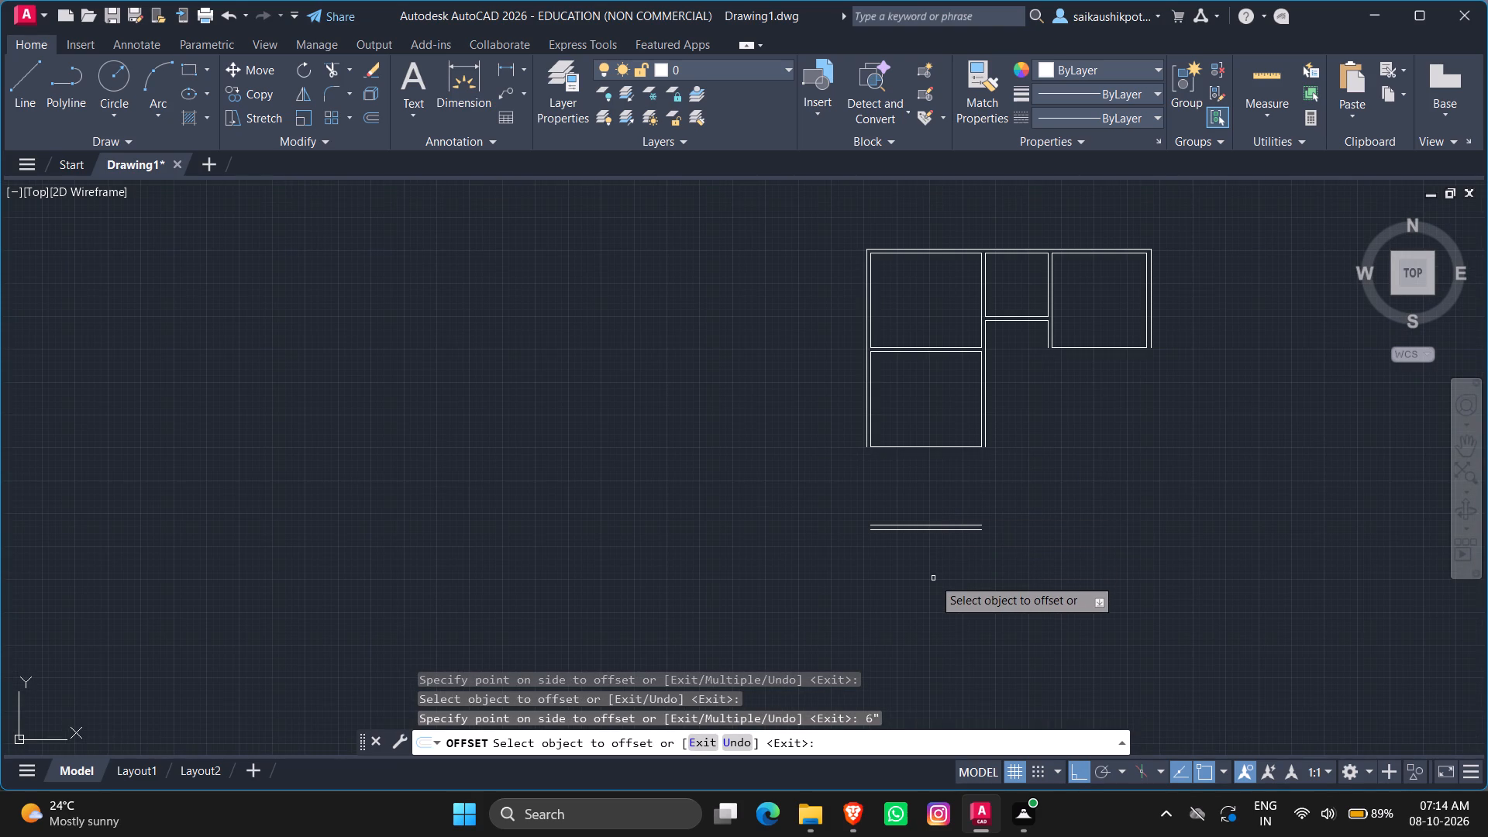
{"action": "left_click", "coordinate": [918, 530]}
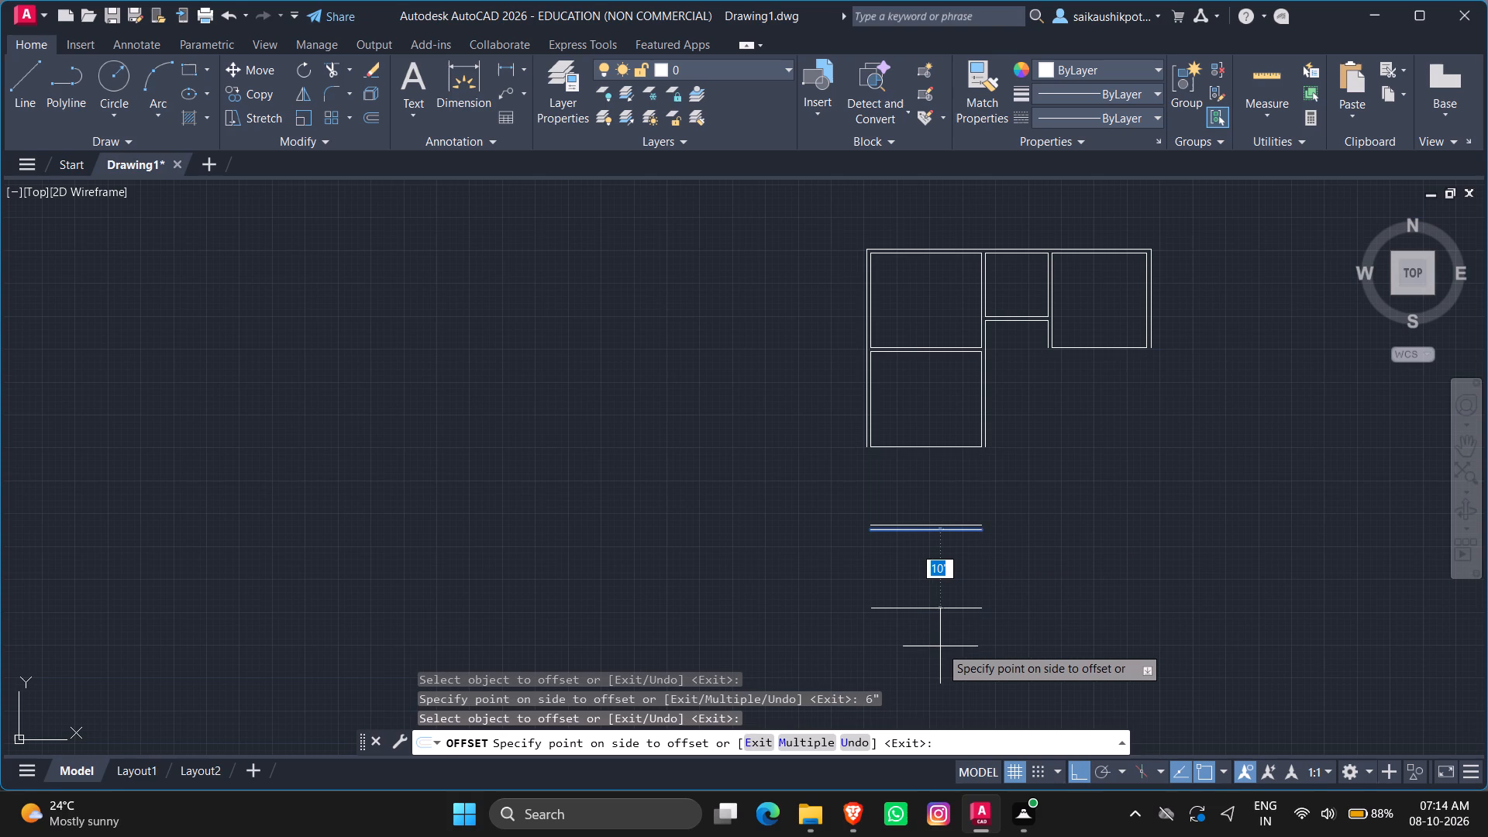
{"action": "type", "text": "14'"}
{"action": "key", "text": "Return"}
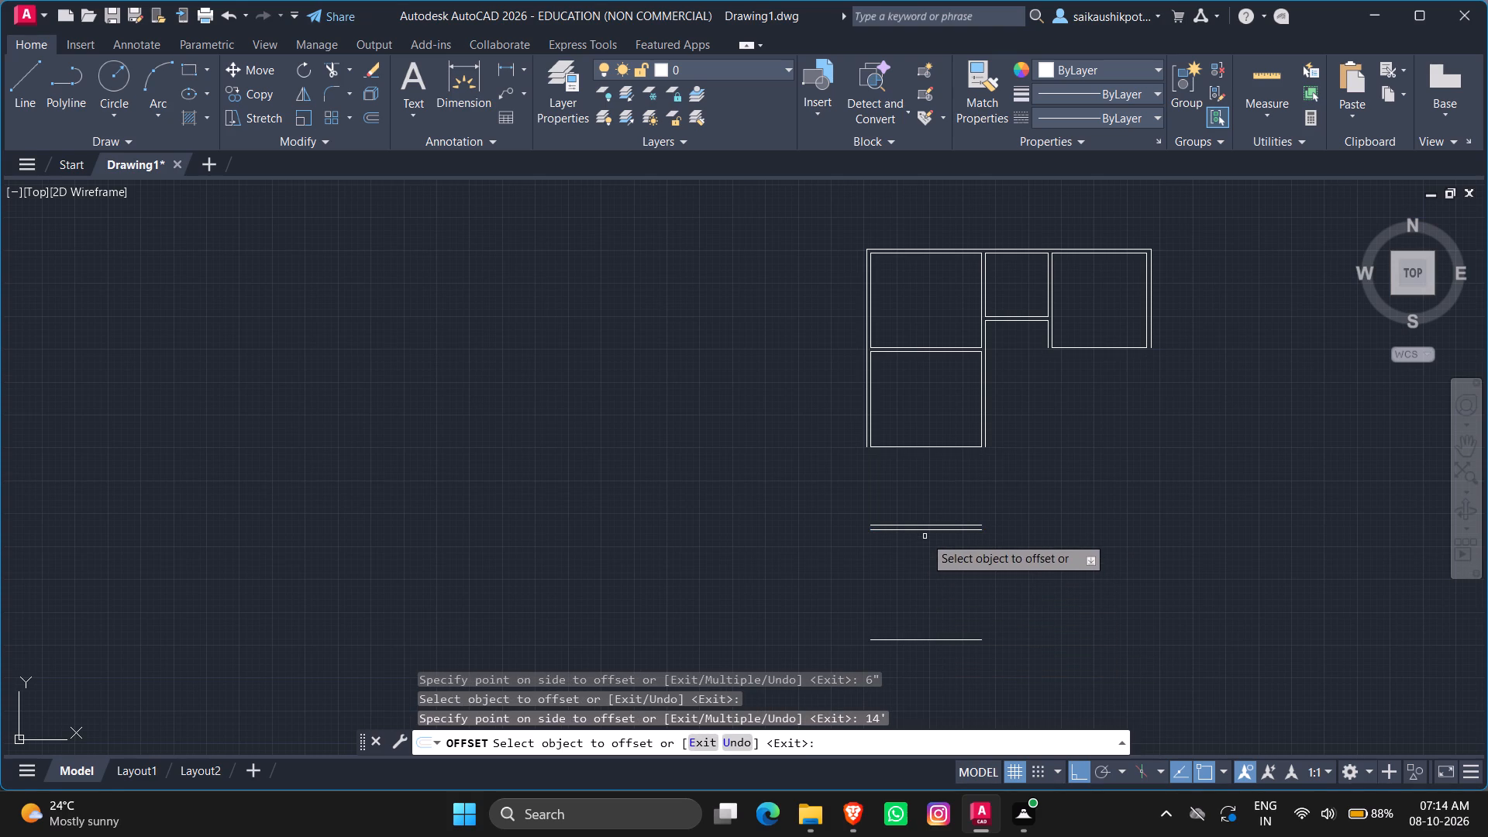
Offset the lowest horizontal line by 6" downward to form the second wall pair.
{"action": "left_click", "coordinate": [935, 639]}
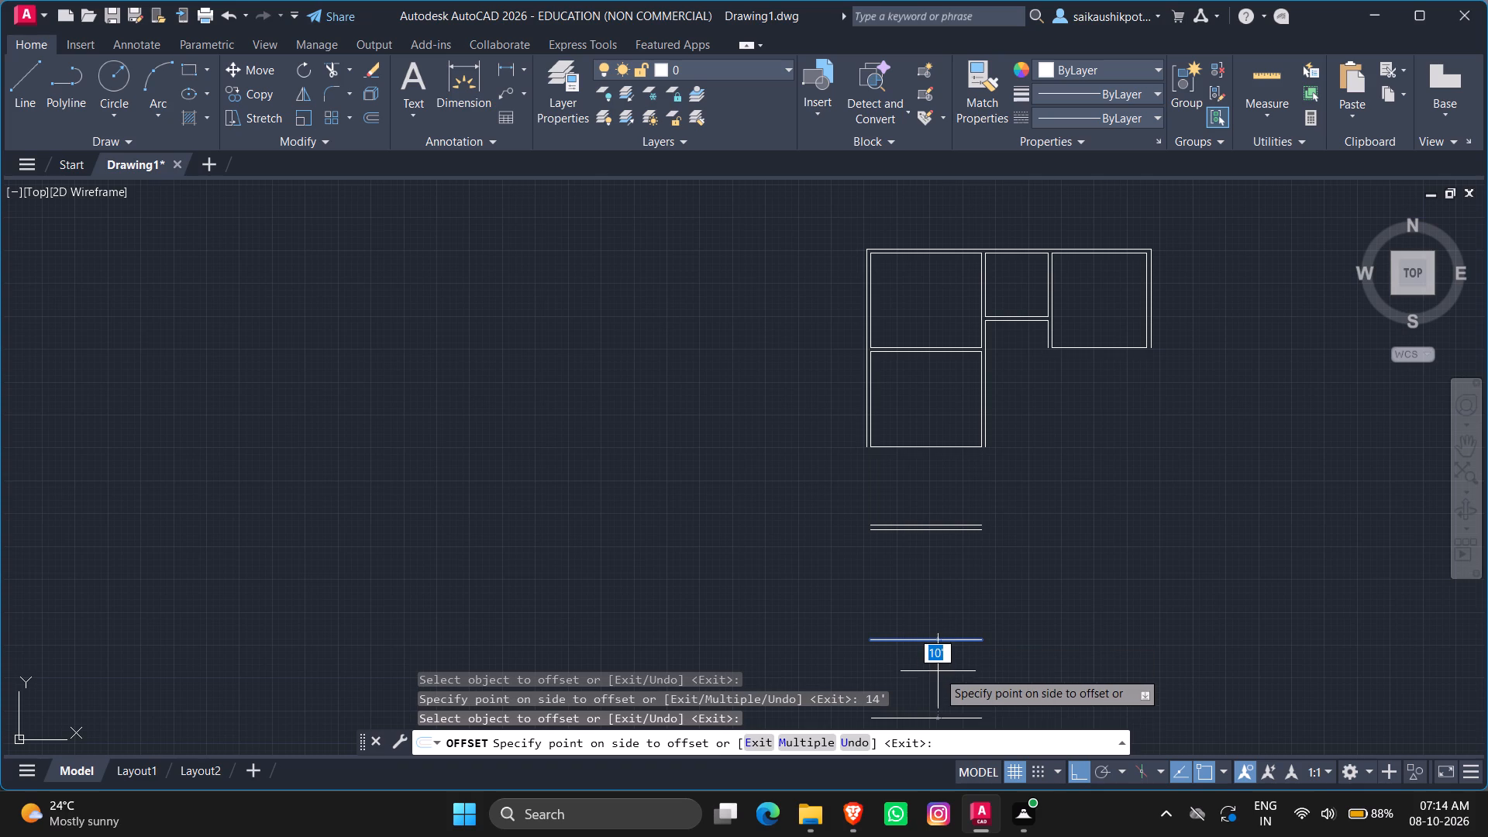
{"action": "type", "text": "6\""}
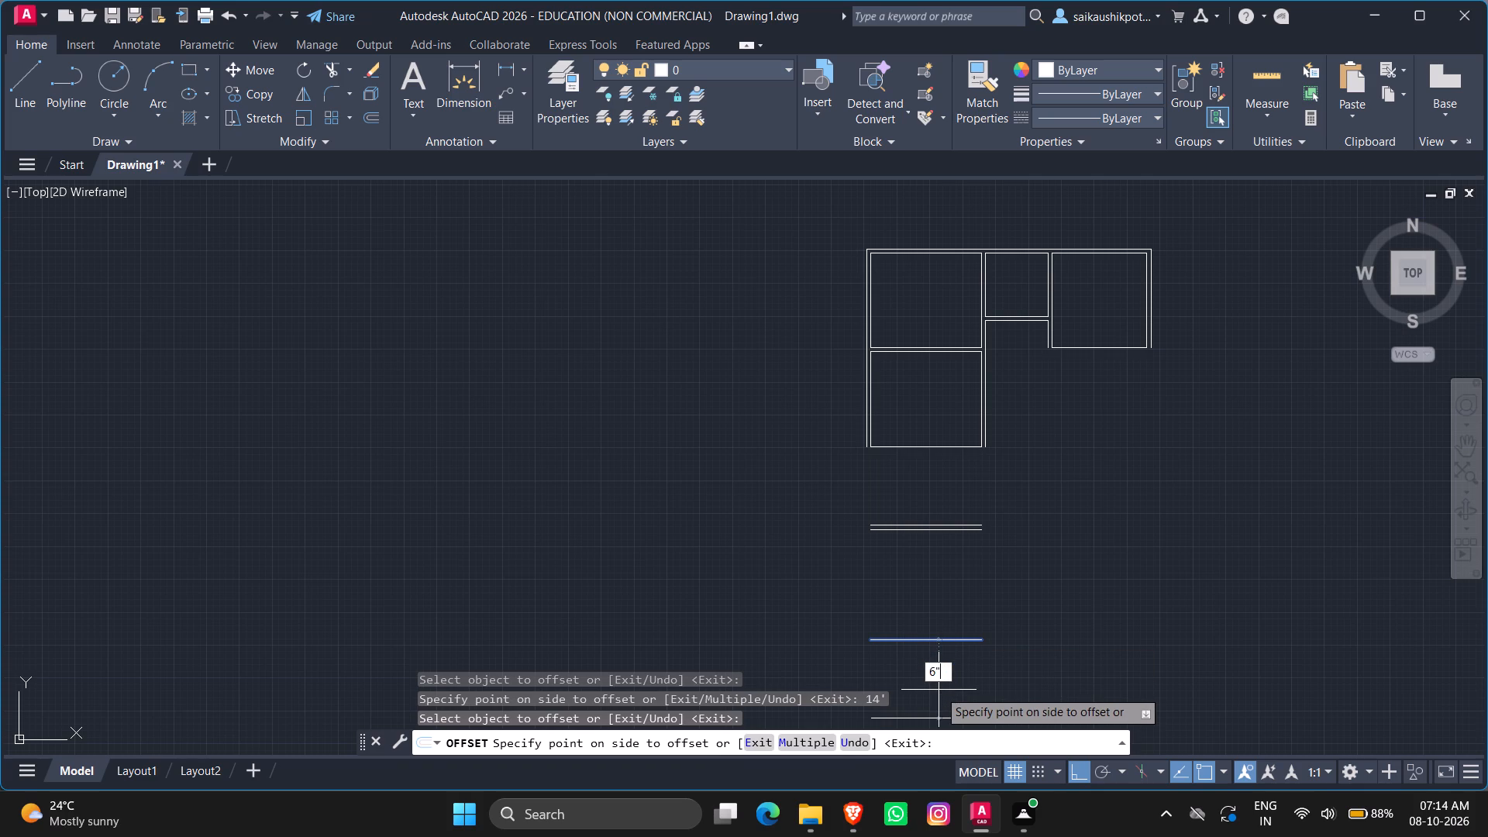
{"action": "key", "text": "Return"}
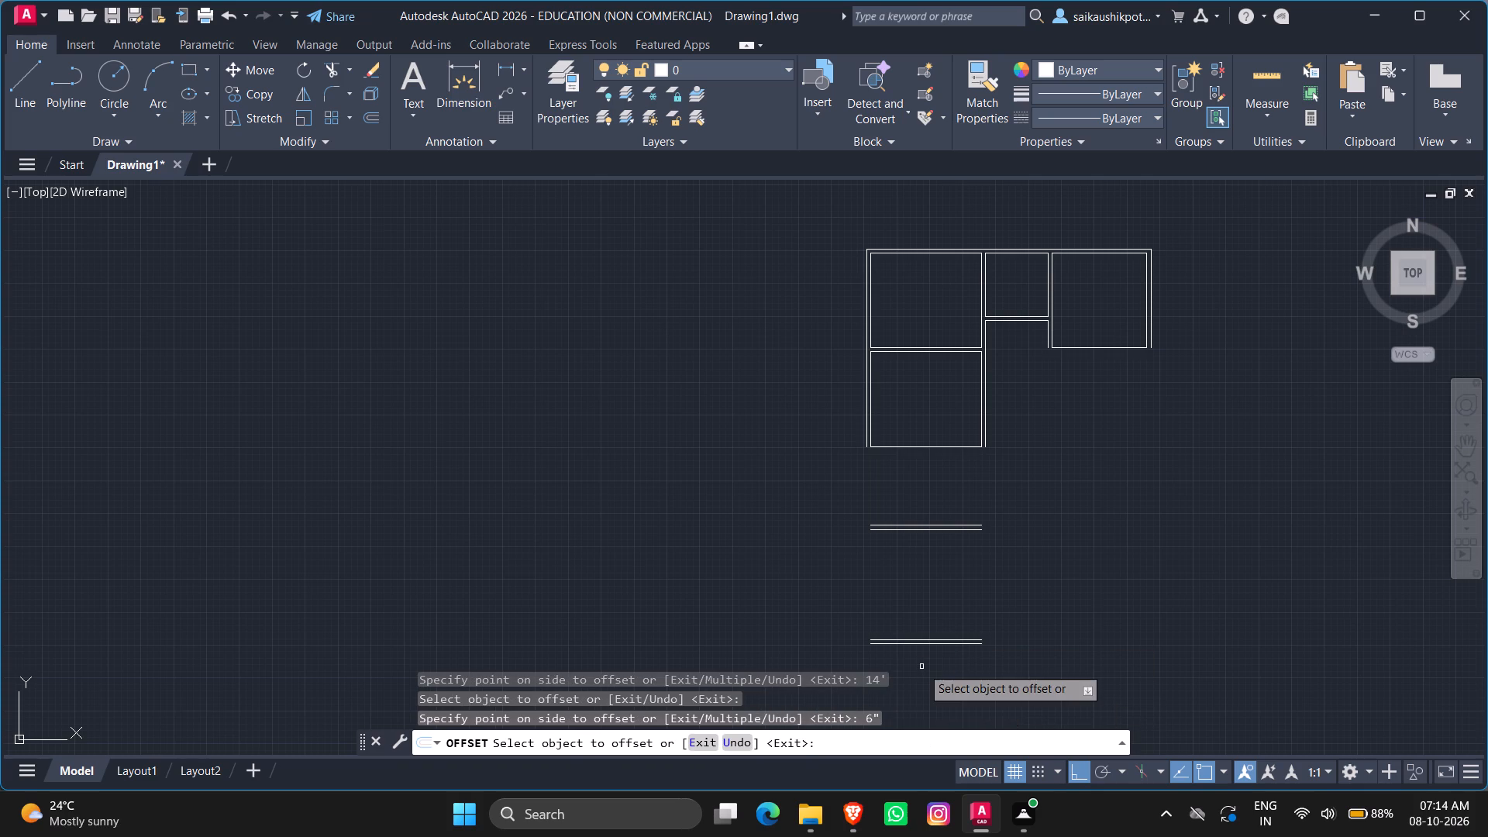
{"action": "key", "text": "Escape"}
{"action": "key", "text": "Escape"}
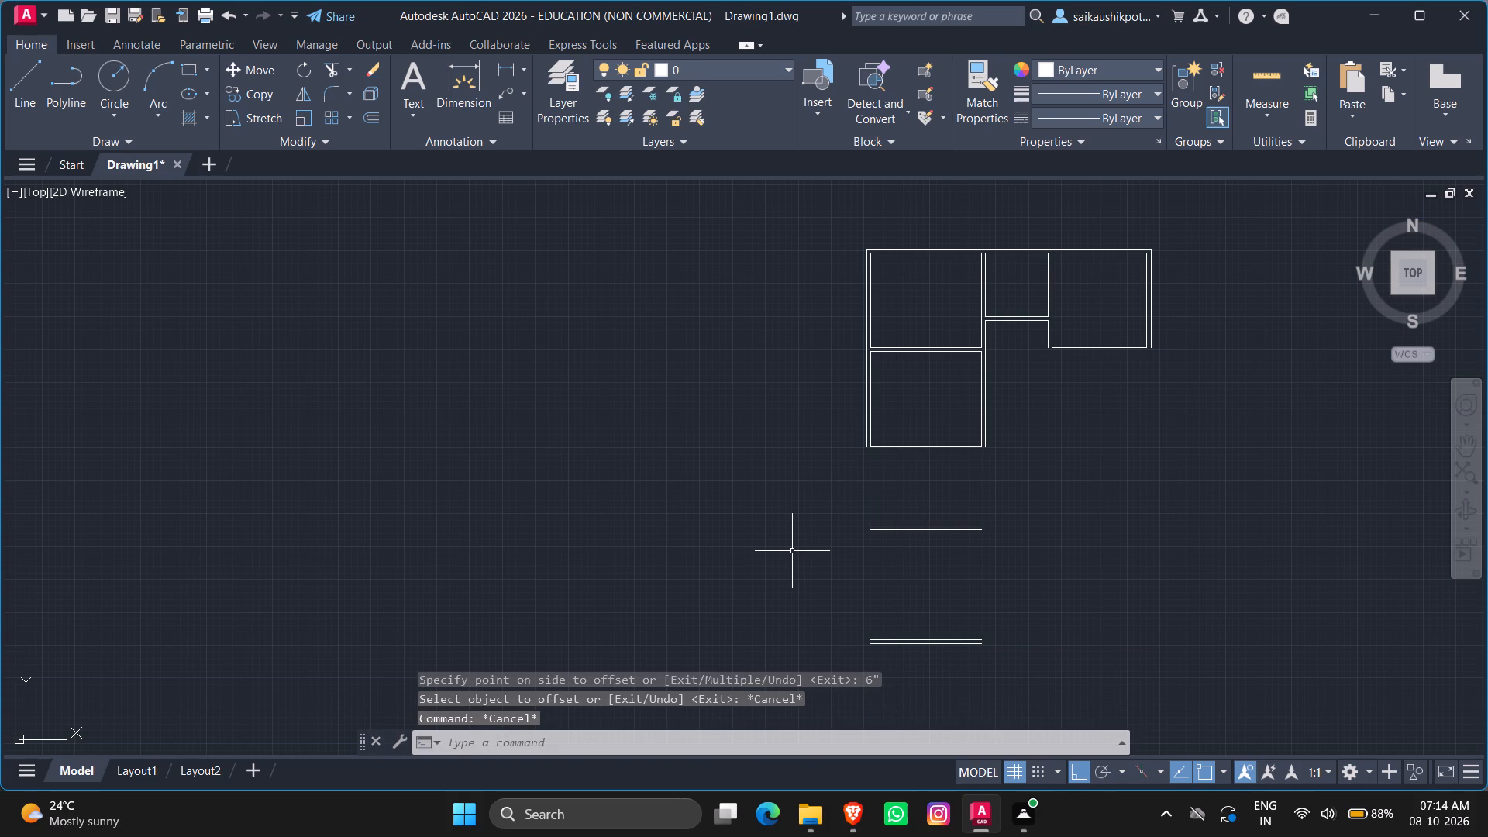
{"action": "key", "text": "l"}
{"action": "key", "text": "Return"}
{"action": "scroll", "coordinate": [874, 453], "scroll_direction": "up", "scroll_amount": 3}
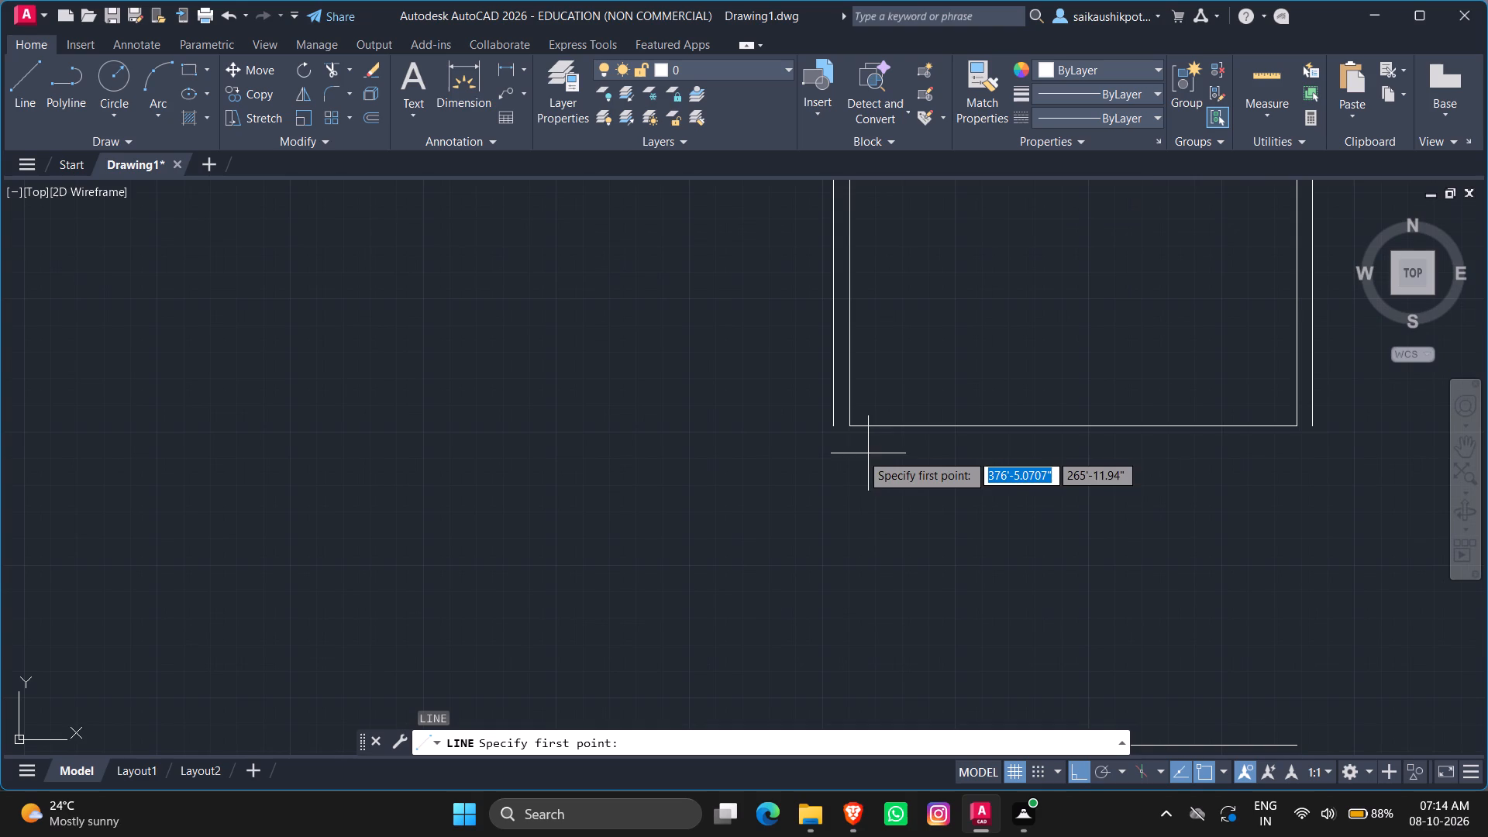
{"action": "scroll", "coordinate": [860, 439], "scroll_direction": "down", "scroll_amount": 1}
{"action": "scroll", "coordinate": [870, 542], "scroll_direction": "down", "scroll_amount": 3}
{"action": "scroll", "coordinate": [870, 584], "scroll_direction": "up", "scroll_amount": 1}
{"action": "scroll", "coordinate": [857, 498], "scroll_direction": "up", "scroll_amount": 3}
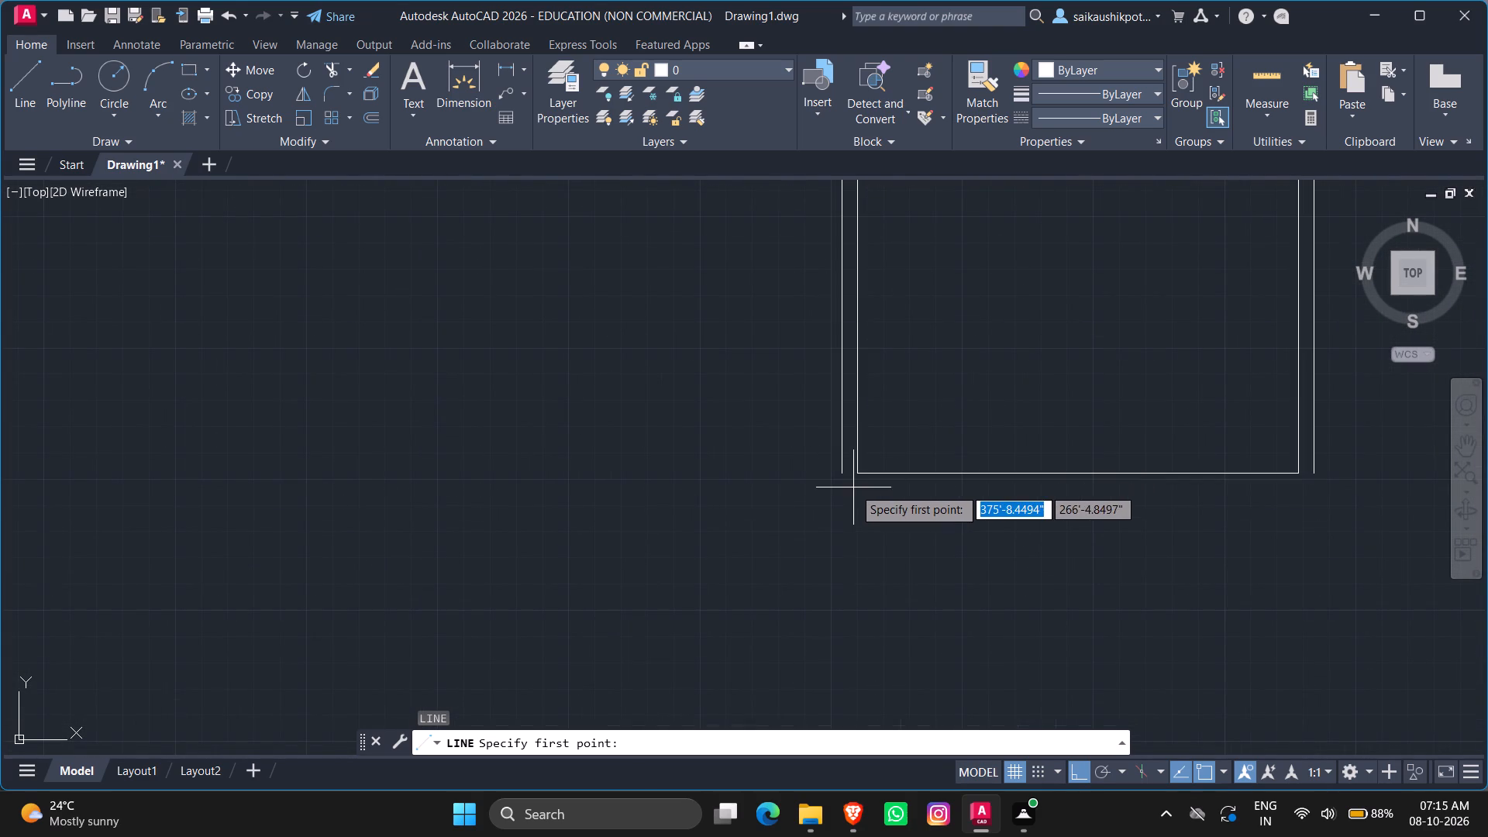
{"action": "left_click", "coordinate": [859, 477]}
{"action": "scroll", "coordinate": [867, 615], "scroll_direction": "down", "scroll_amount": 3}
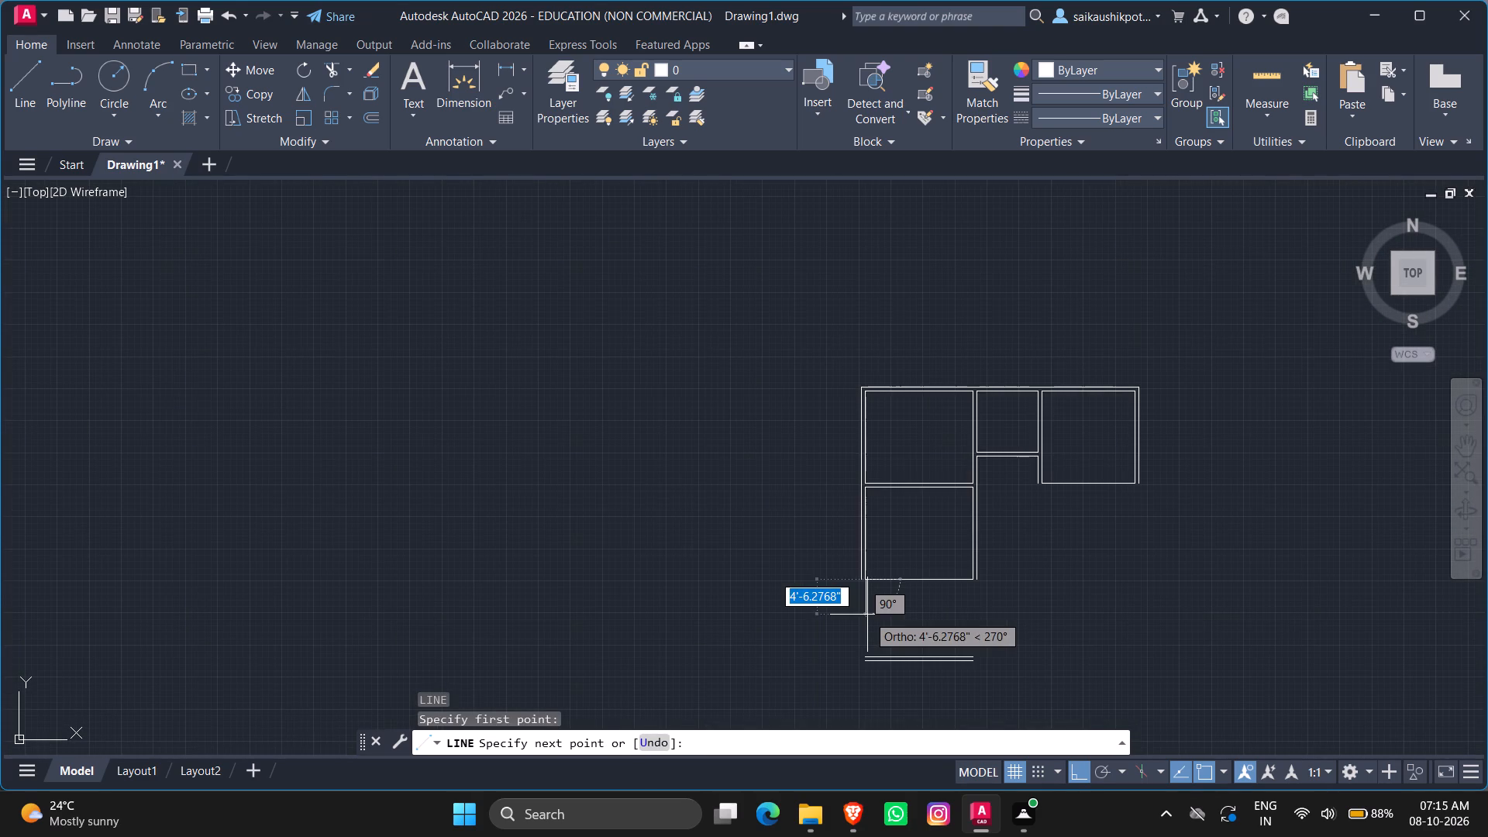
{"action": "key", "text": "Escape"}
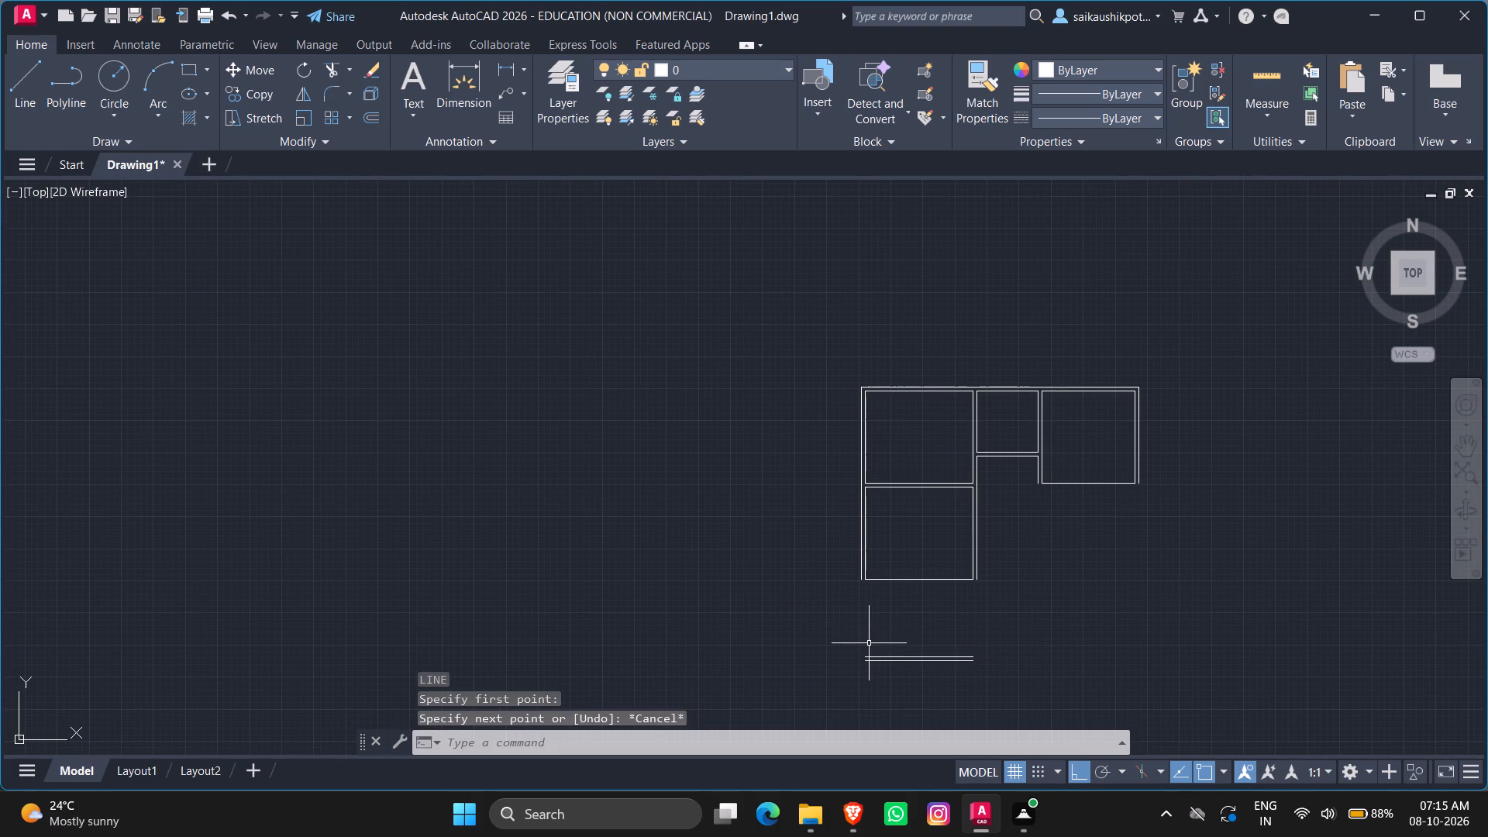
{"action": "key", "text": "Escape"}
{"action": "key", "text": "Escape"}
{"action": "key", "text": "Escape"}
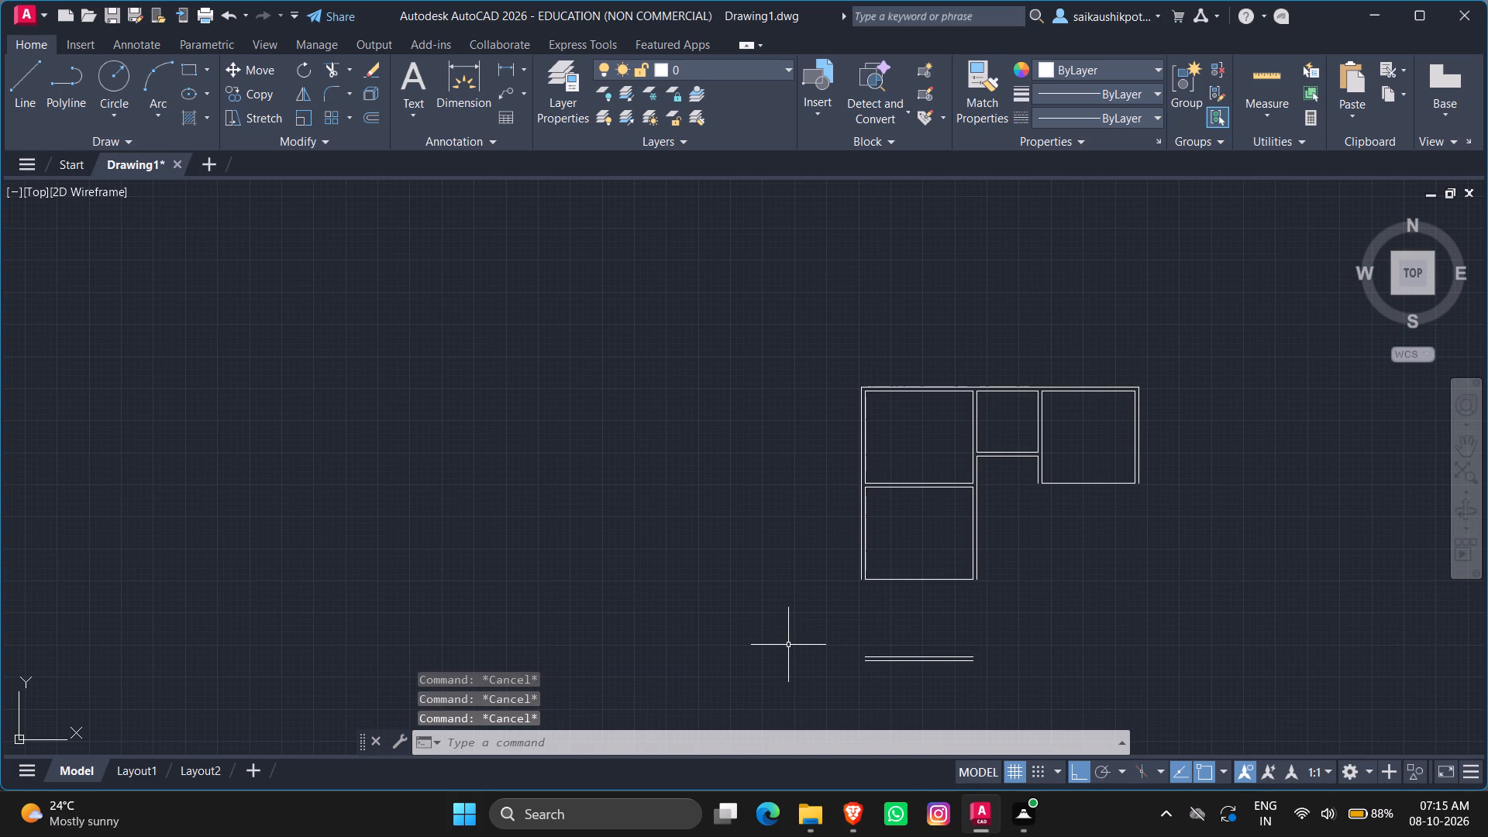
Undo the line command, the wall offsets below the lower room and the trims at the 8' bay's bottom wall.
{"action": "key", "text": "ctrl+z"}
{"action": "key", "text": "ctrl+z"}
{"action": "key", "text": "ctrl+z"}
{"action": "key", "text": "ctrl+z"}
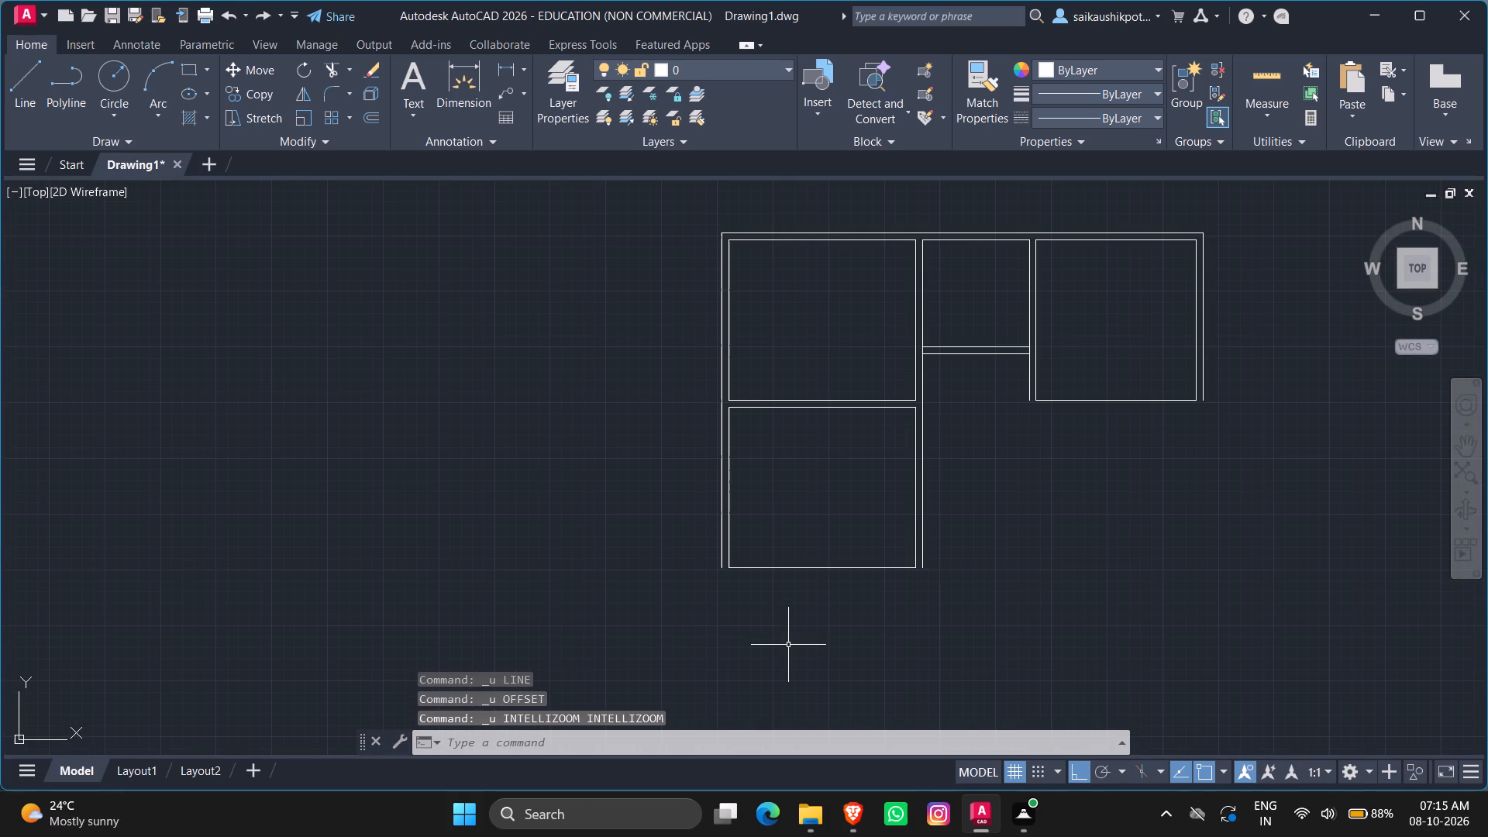
Offset the lower room's bottom inner wall line by 6" outward to form that wall's outer face.
{"action": "scroll", "coordinate": [787, 630], "scroll_direction": "down", "scroll_amount": 3}
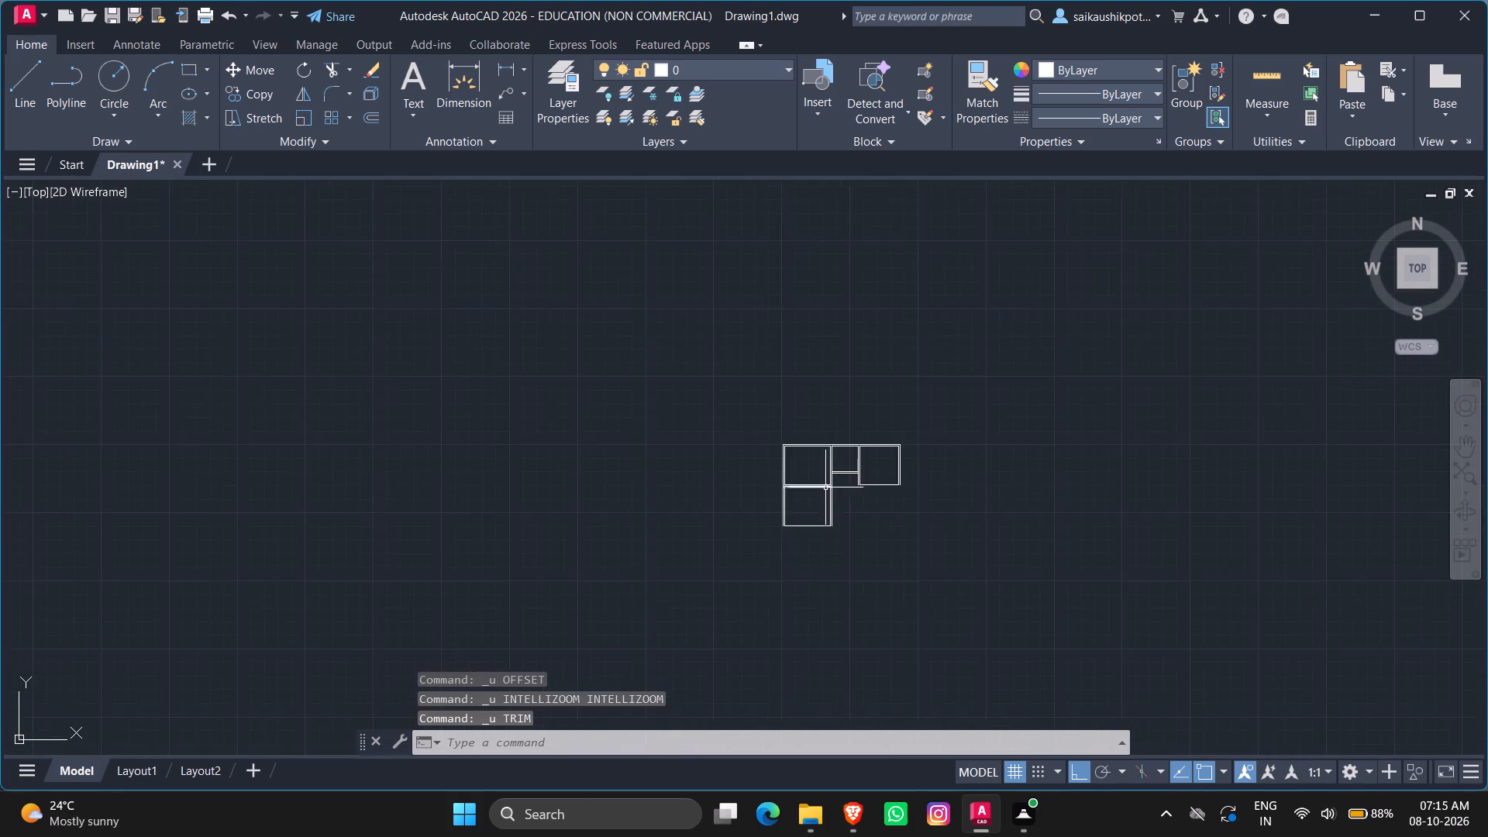
{"action": "scroll", "coordinate": [825, 488], "scroll_direction": "down", "scroll_amount": 2}
{"action": "scroll", "coordinate": [825, 525], "scroll_direction": "up", "scroll_amount": 1}
{"action": "key", "text": "Escape"}
{"action": "key", "text": "Escape"}
{"action": "key", "text": "Escape"}
{"action": "scroll", "coordinate": [782, 565], "scroll_direction": "up", "scroll_amount": 2}
{"action": "key", "text": "Escape"}
{"action": "scroll", "coordinate": [787, 508], "scroll_direction": "up", "scroll_amount": 1}
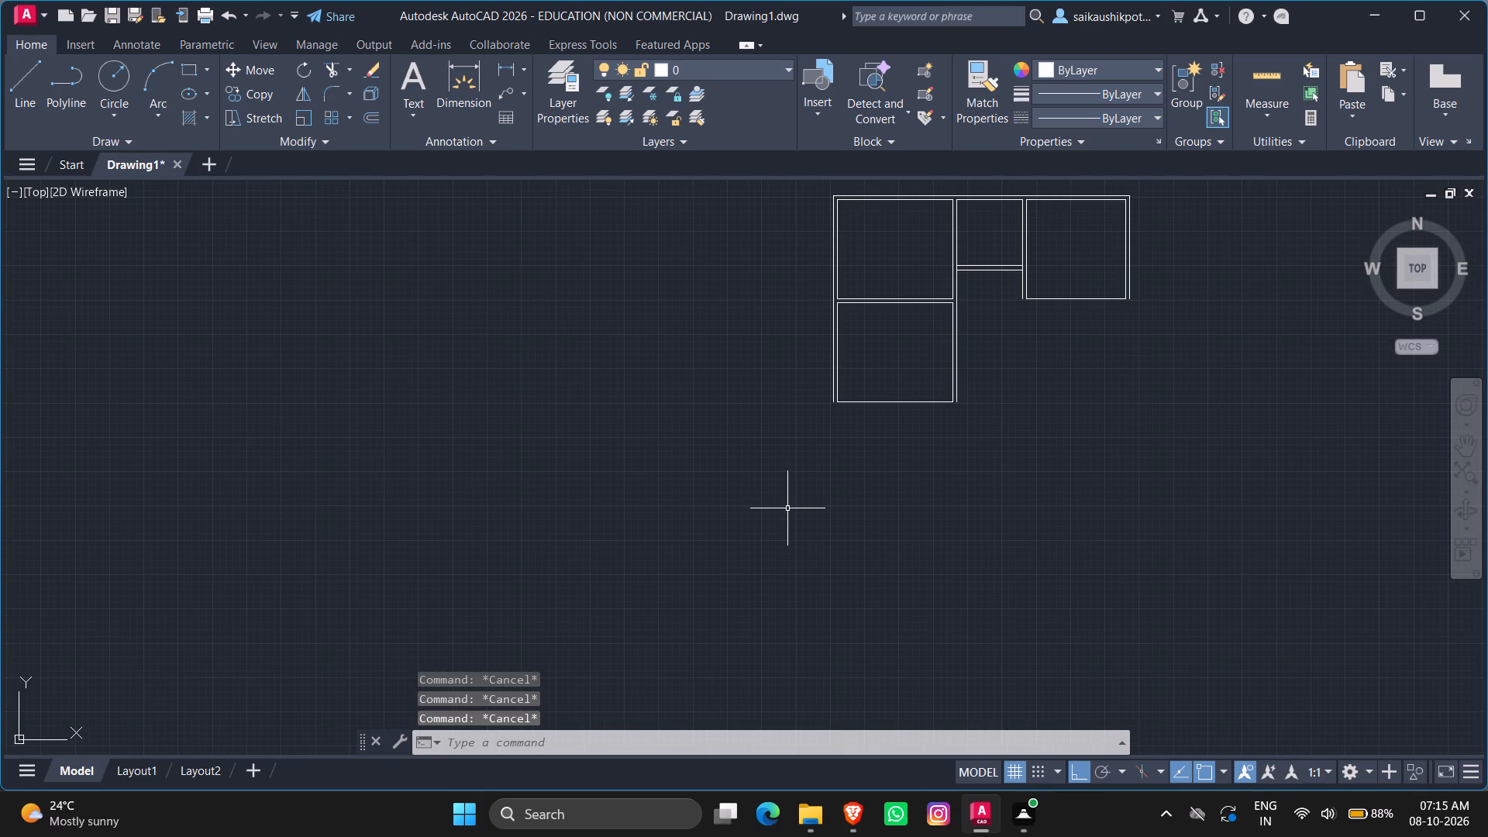
{"action": "key", "text": "o"}
{"action": "key", "text": "Return"}
{"action": "key", "text": "6"}
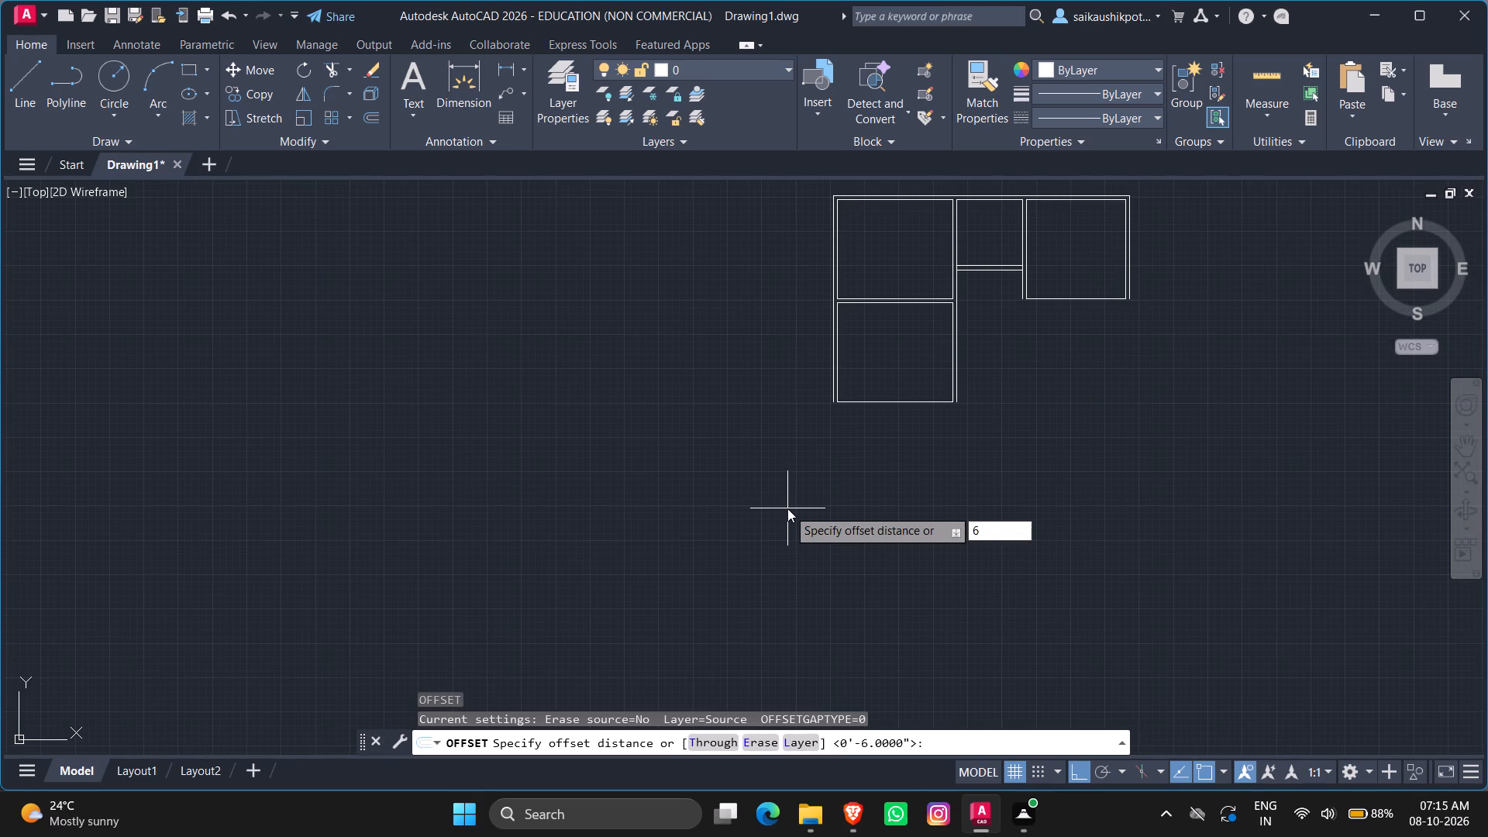
{"action": "key", "text": "shift+quotedbl"}
{"action": "key", "text": "Return"}
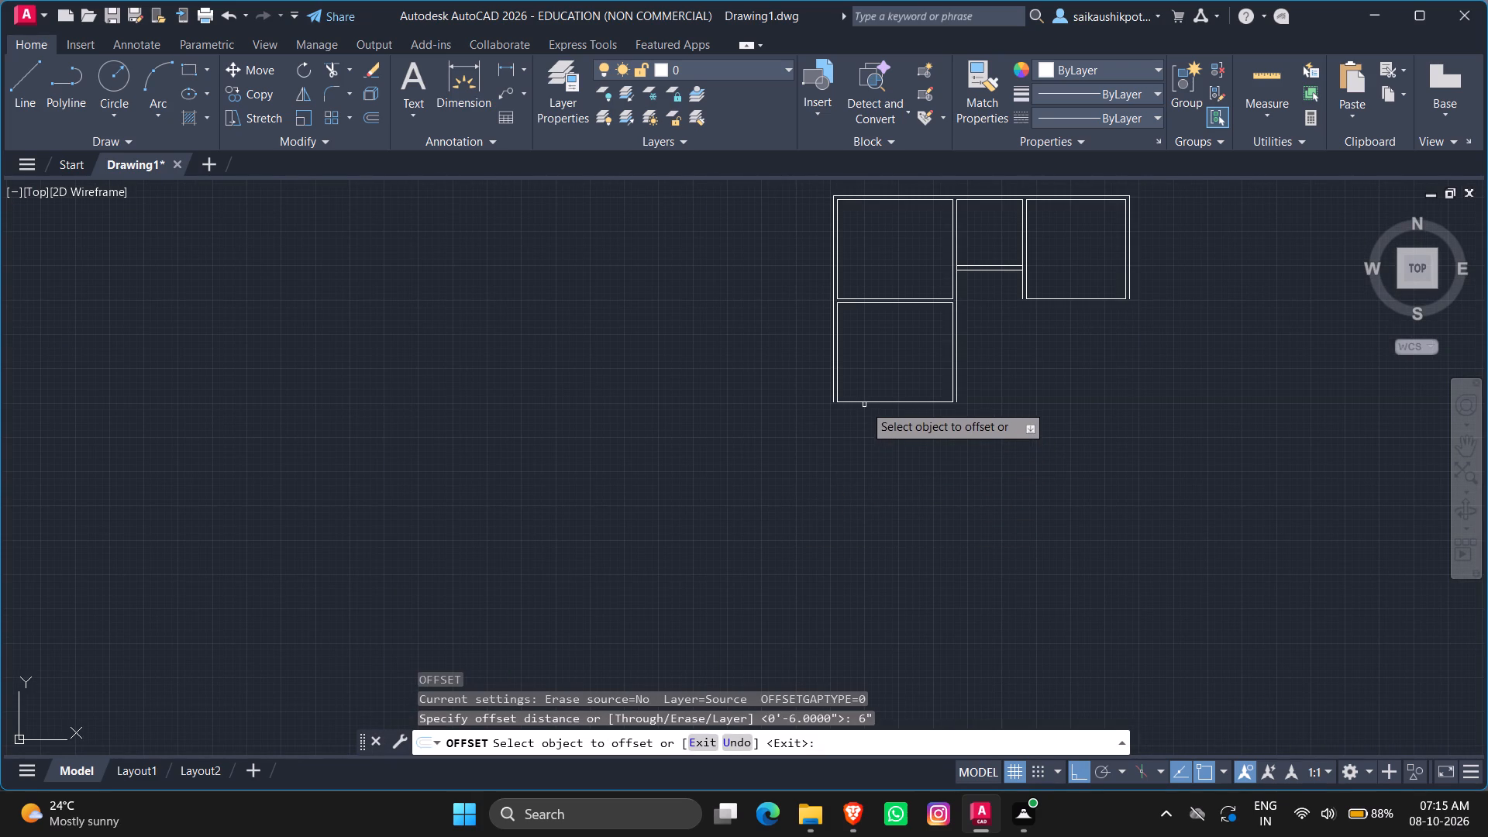
{"action": "left_click", "coordinate": [860, 402]}
{"action": "left_click", "coordinate": [867, 477]}
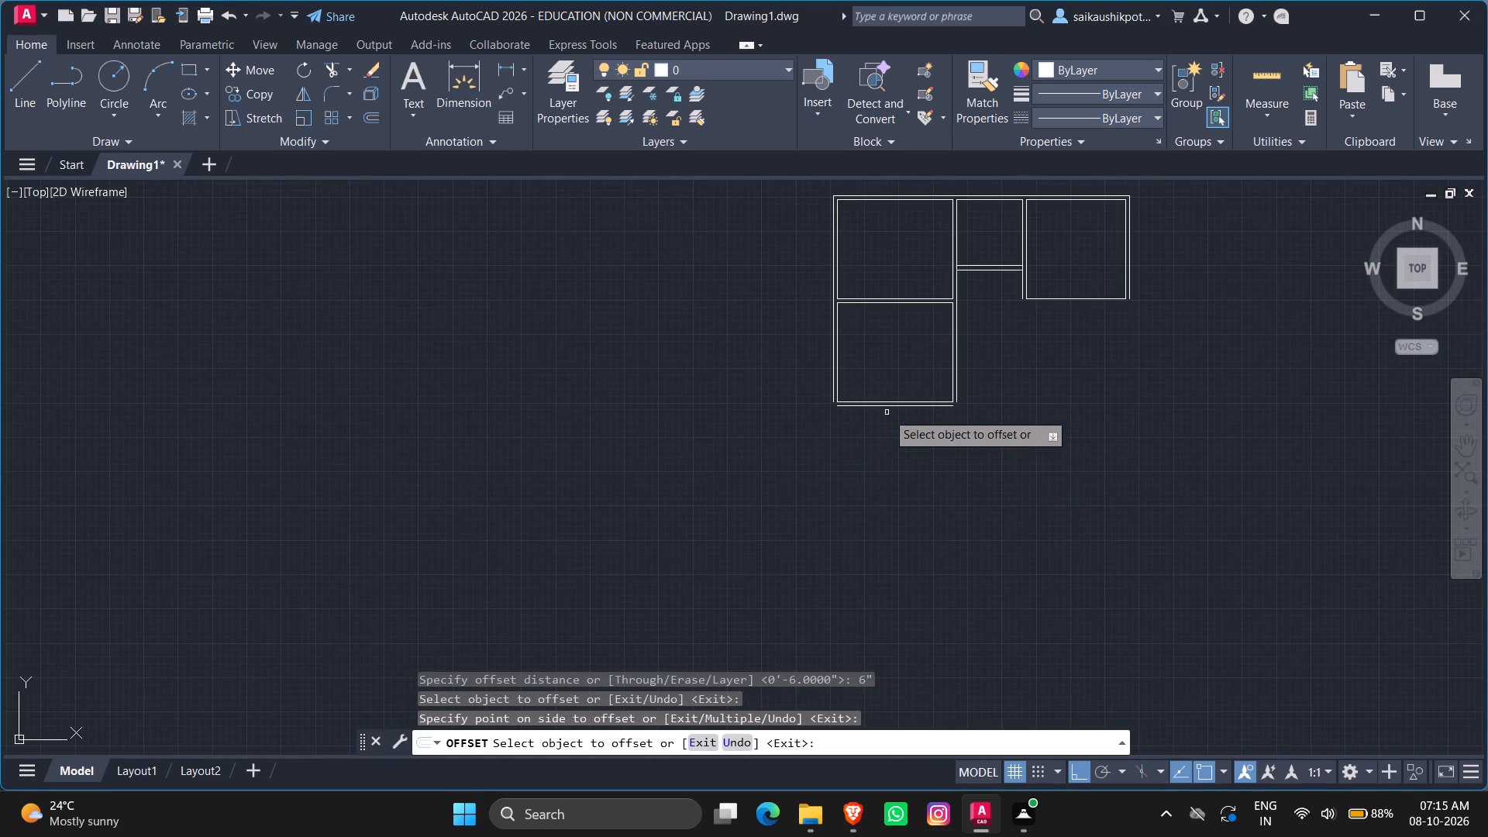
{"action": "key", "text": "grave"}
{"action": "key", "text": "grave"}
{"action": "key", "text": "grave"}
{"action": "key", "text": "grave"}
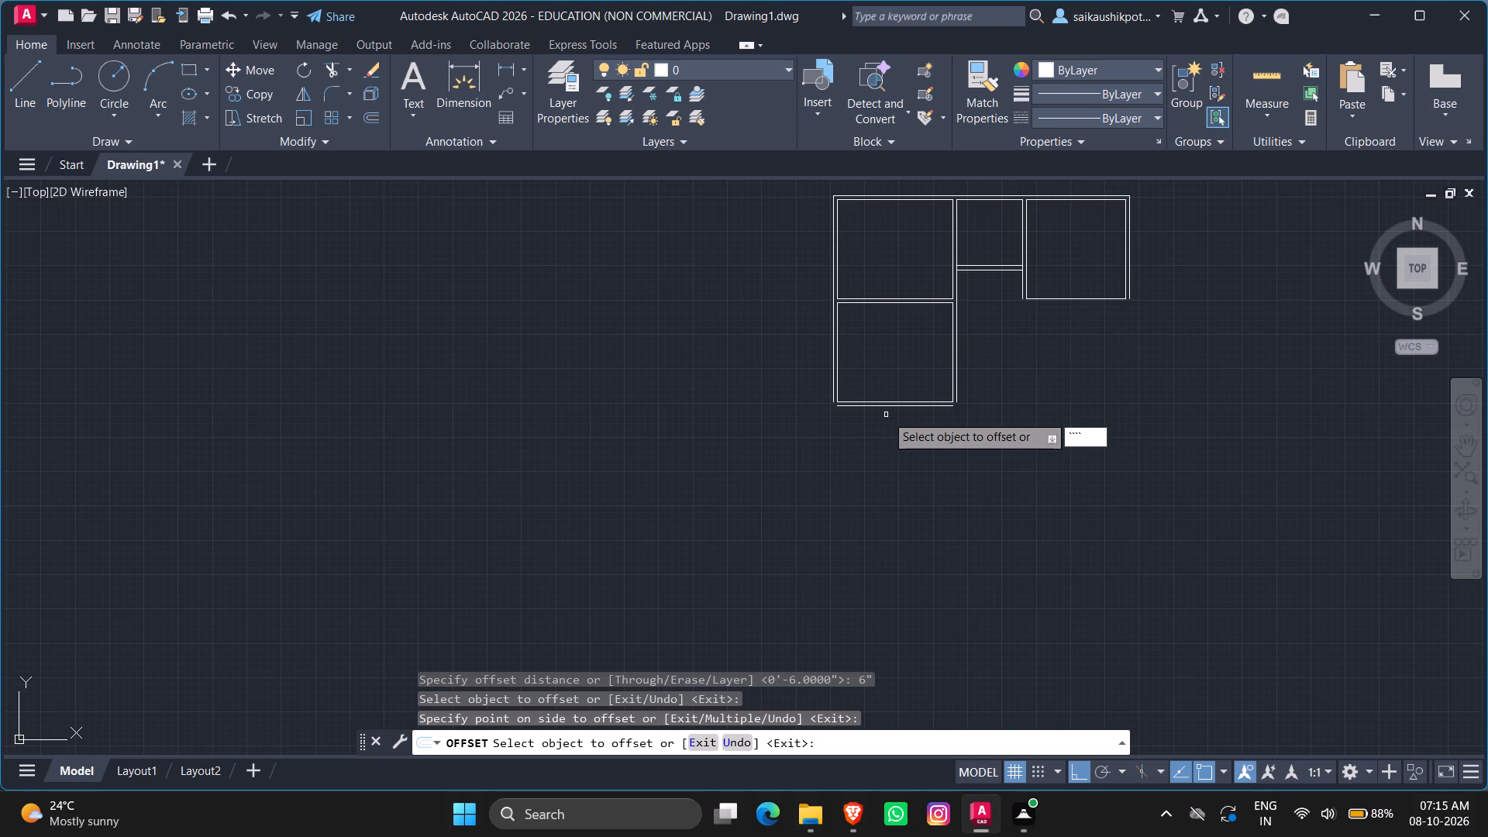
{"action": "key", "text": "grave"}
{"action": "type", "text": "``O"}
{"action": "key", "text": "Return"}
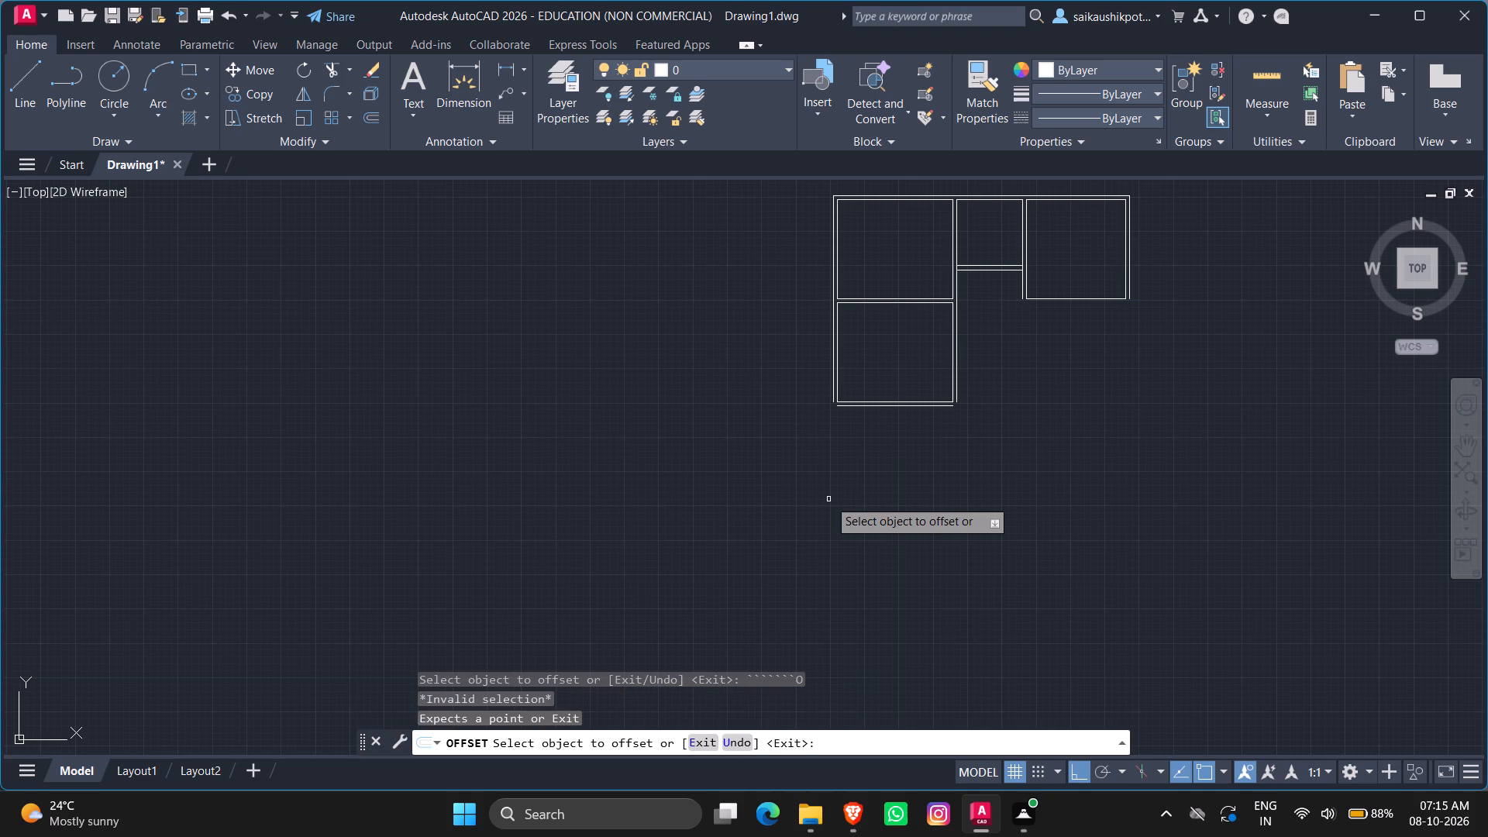
Offset the lower room's outer bottom wall line 10' downward, and give the new wall a 6" thickness below it.
{"action": "type", "text": "10'"}
{"action": "key", "text": "Return"}
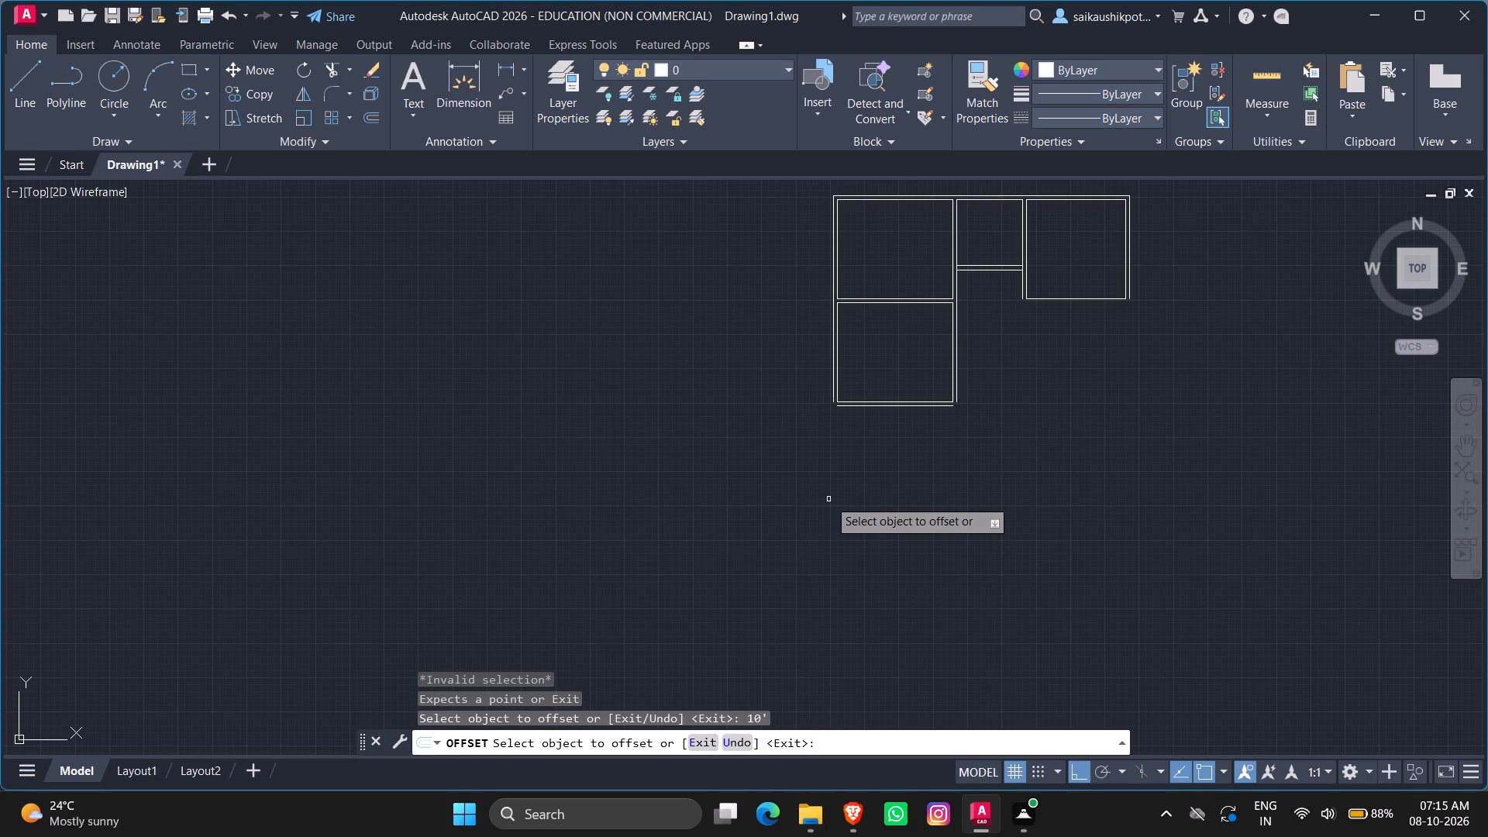
{"action": "scroll", "coordinate": [868, 415], "scroll_direction": "up", "scroll_amount": 2}
{"action": "left_click", "coordinate": [856, 389]}
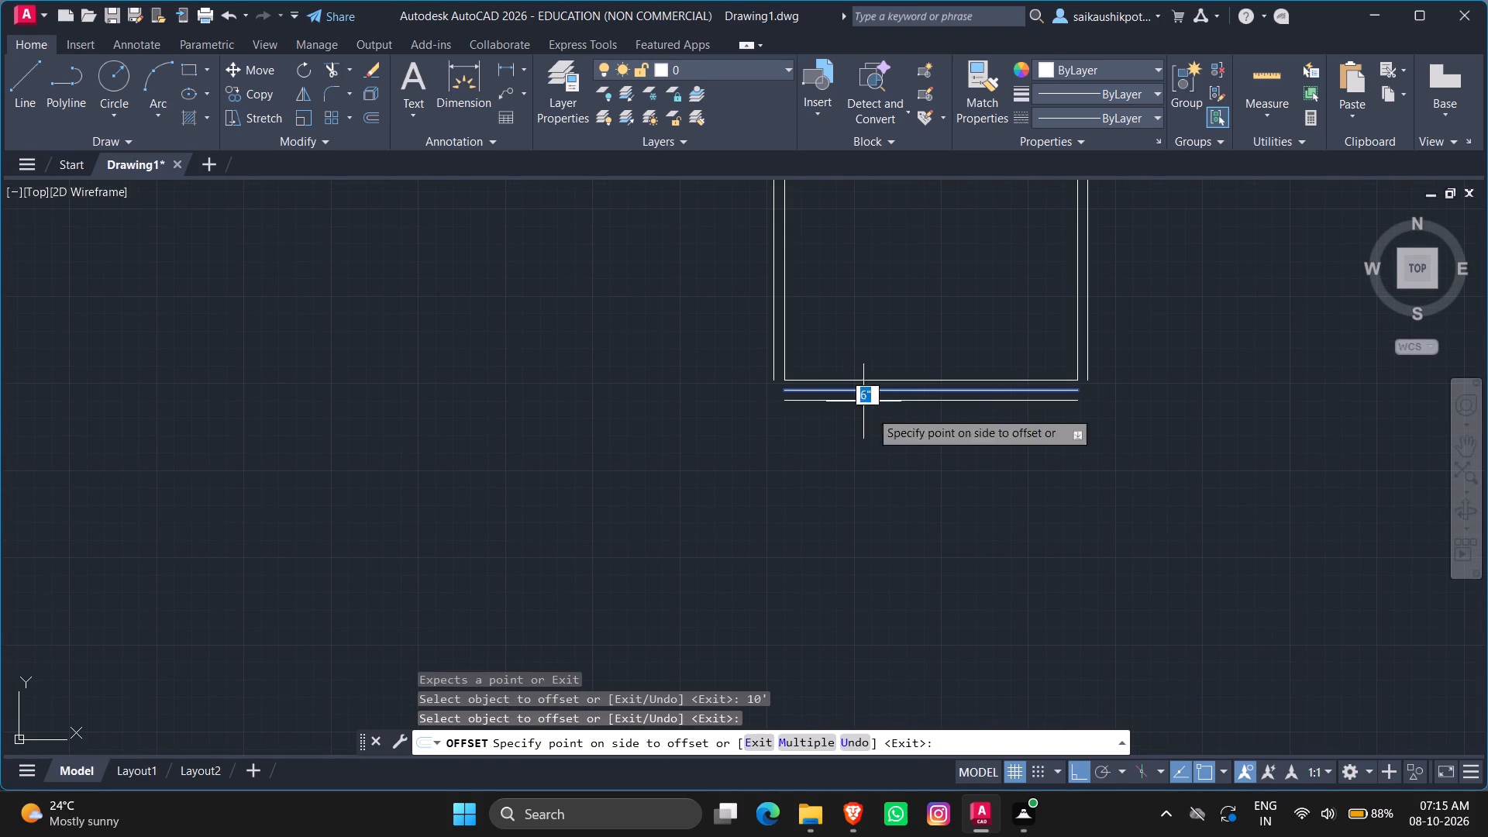
{"action": "type", "text": "10'"}
{"action": "key", "text": "Return"}
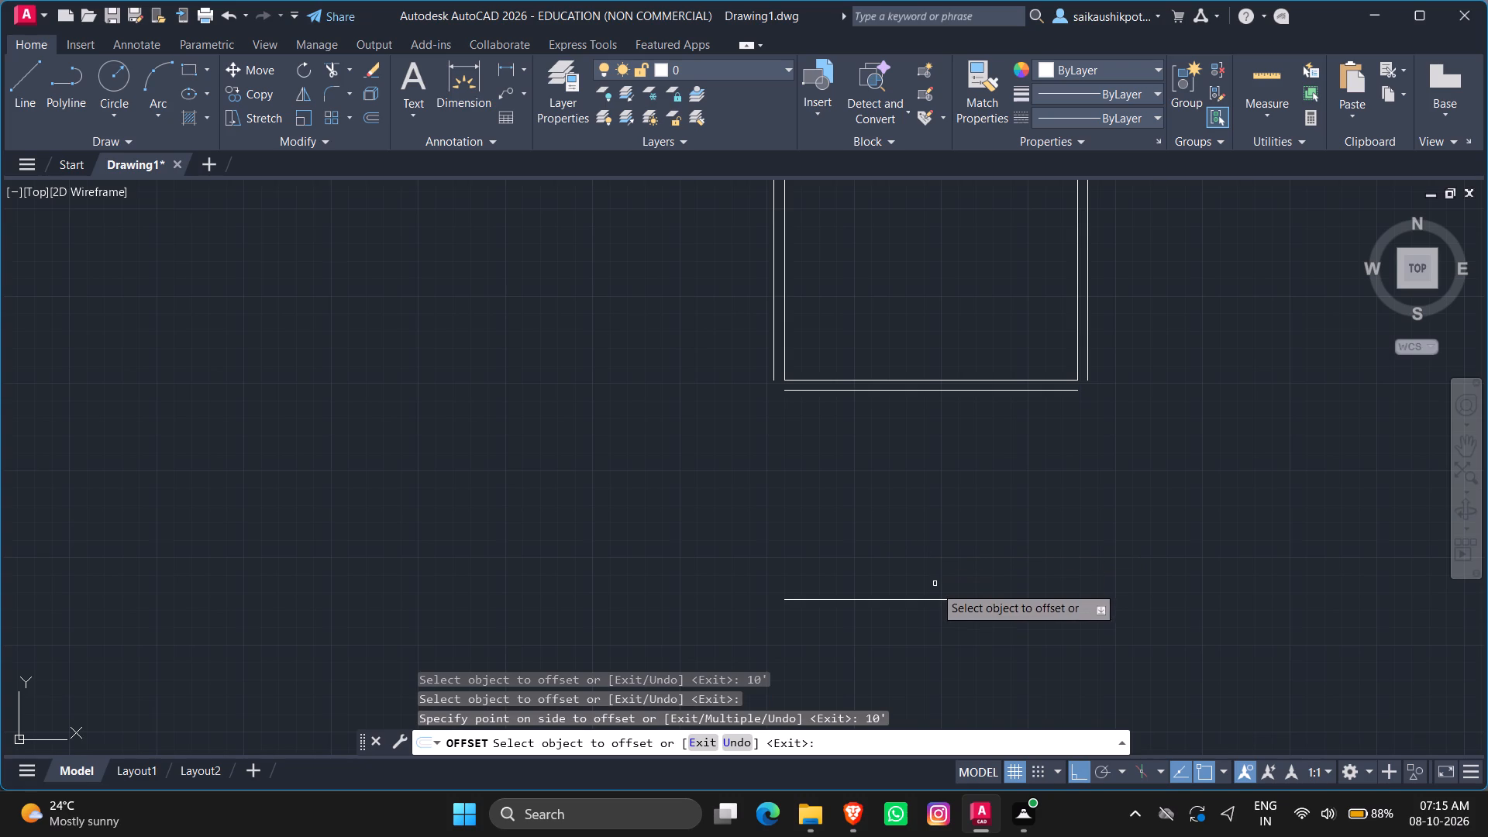
{"action": "left_click", "coordinate": [930, 598]}
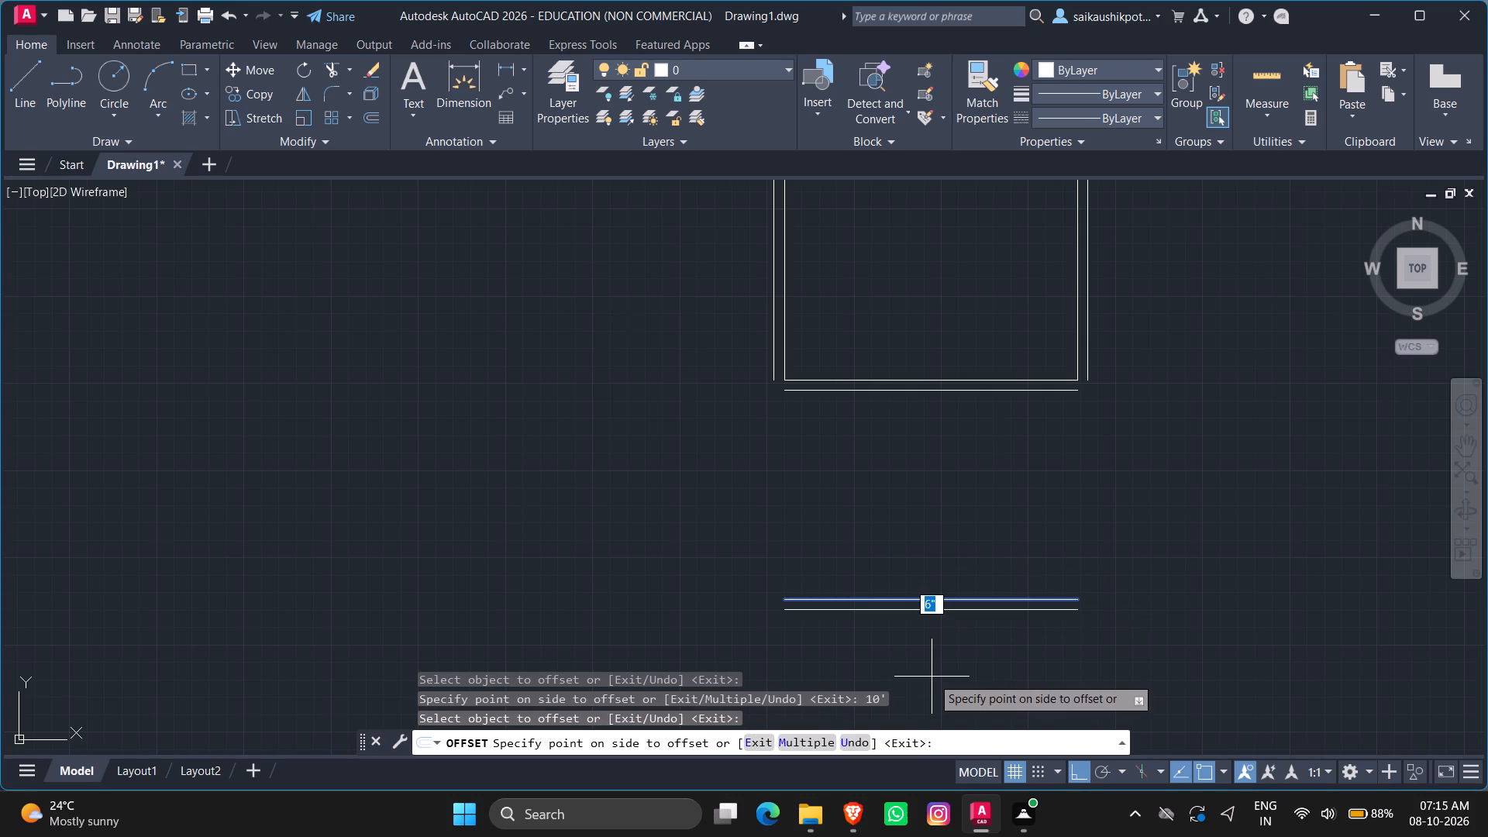
{"action": "left_click", "coordinate": [932, 678]}
Offset the lower line of the new wall pair 14' downward, and add a 6" offset below to form the lowest wall.
{"action": "scroll", "coordinate": [1041, 455], "scroll_direction": "down", "scroll_amount": 2}
{"action": "scroll", "coordinate": [1045, 505], "scroll_direction": "up", "scroll_amount": 2}
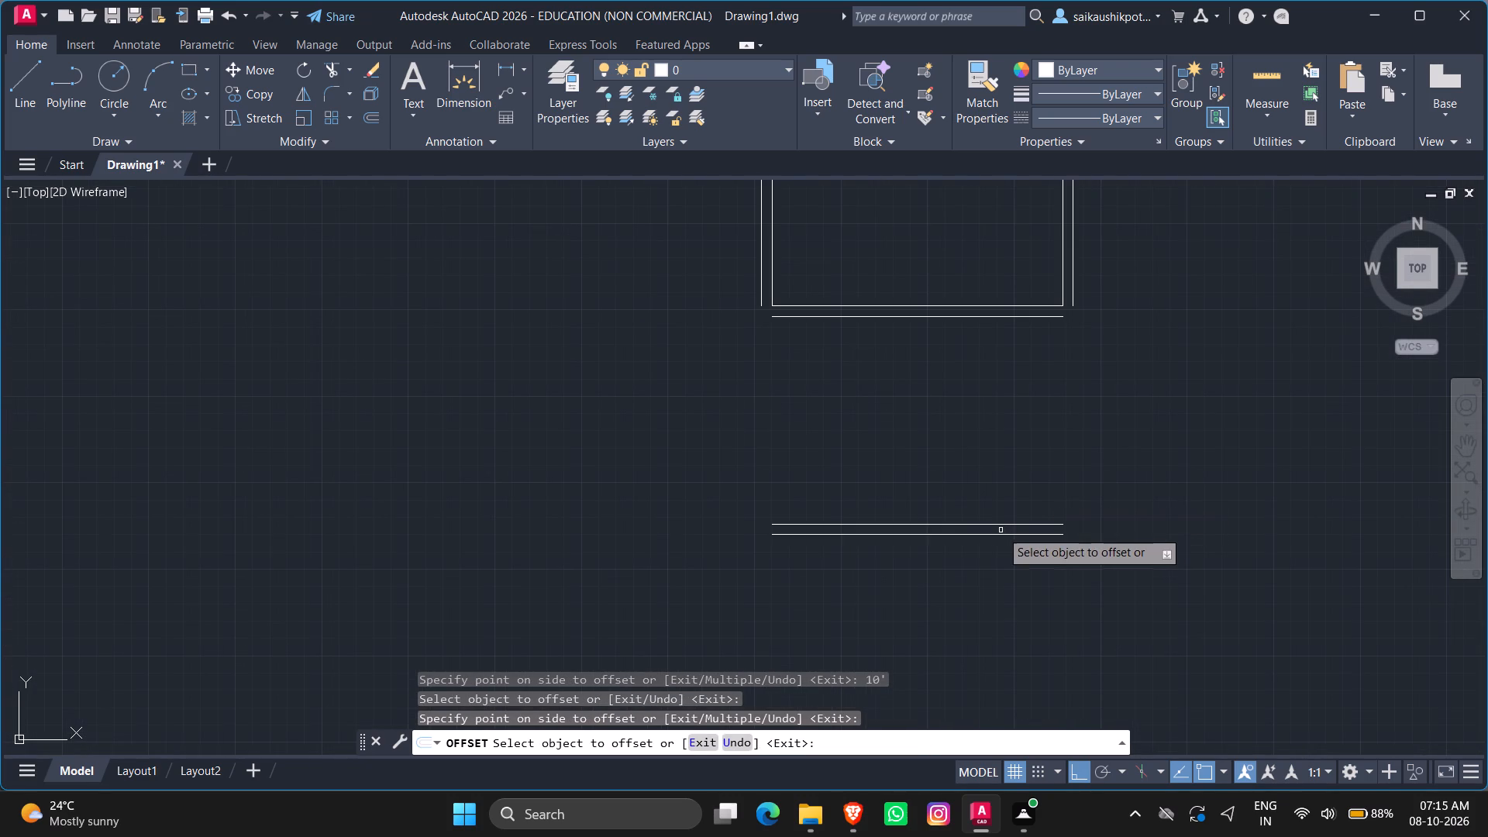
{"action": "left_click_drag", "start_coordinate": [998, 533], "coordinate": [997, 541]}
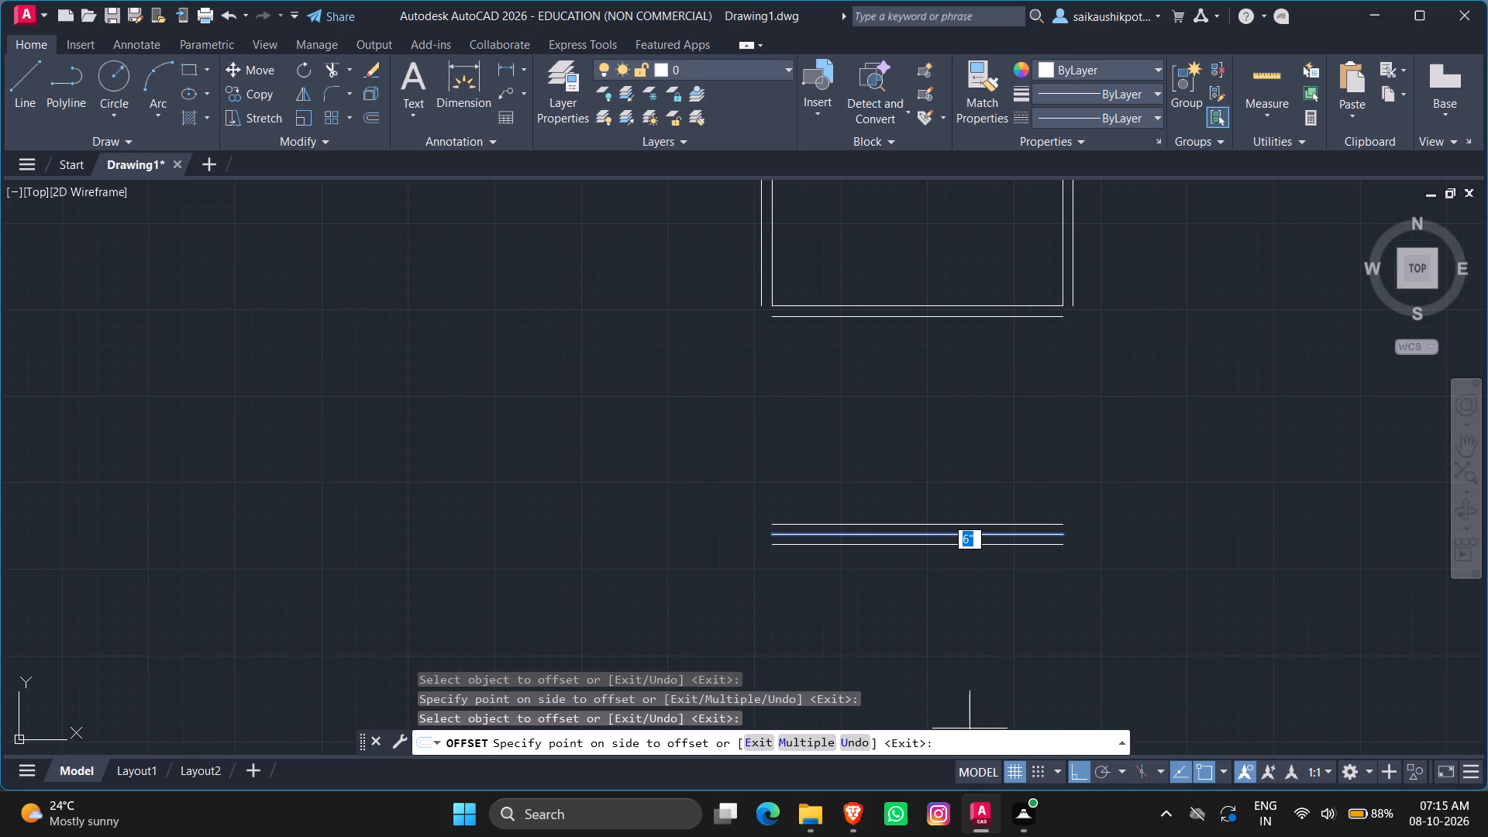
{"action": "type", "text": "14'"}
{"action": "key", "text": "Return"}
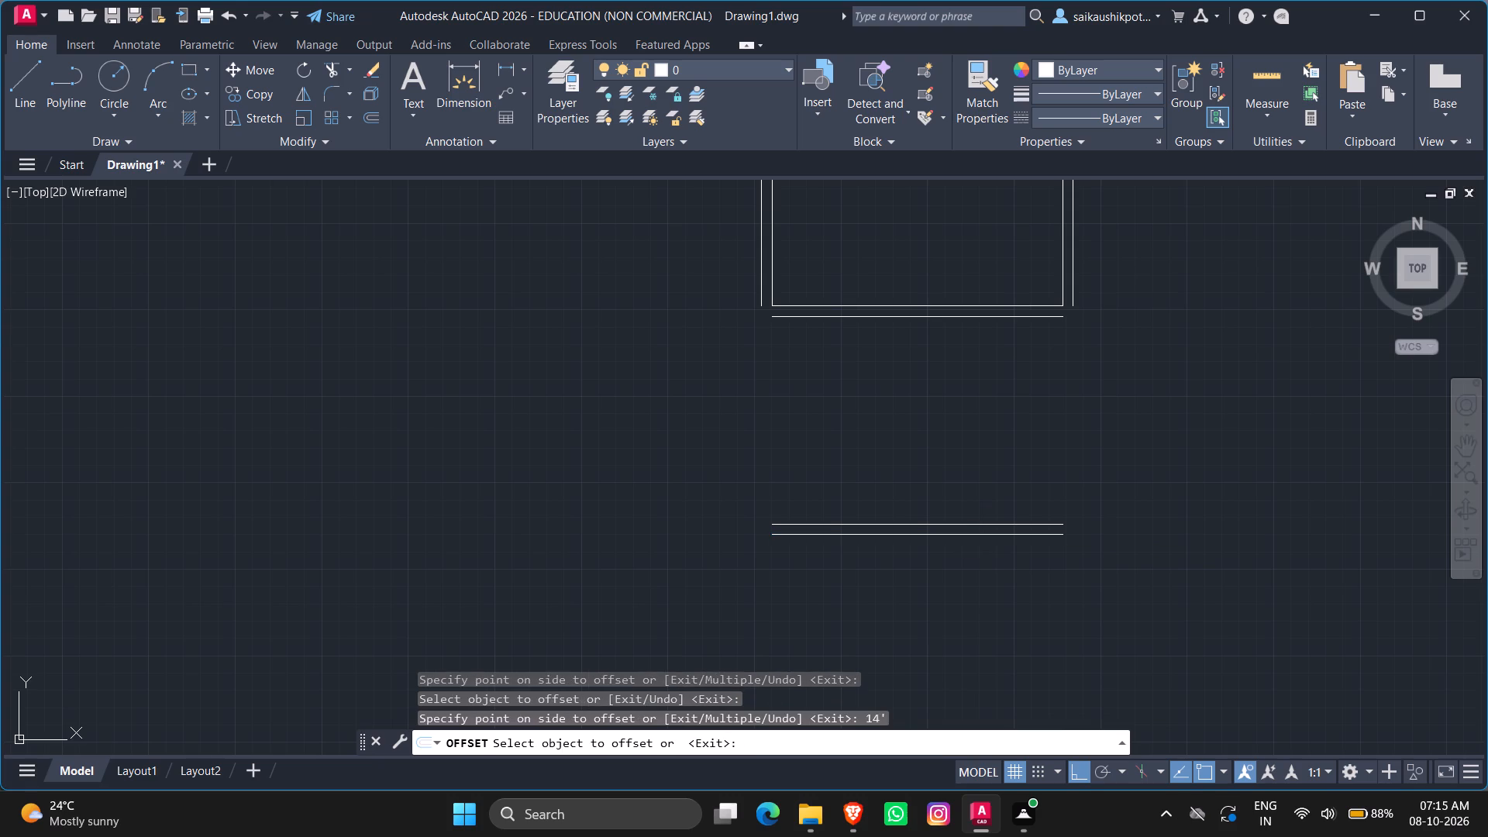
{"action": "scroll", "coordinate": [973, 479], "scroll_direction": "down", "scroll_amount": 4}
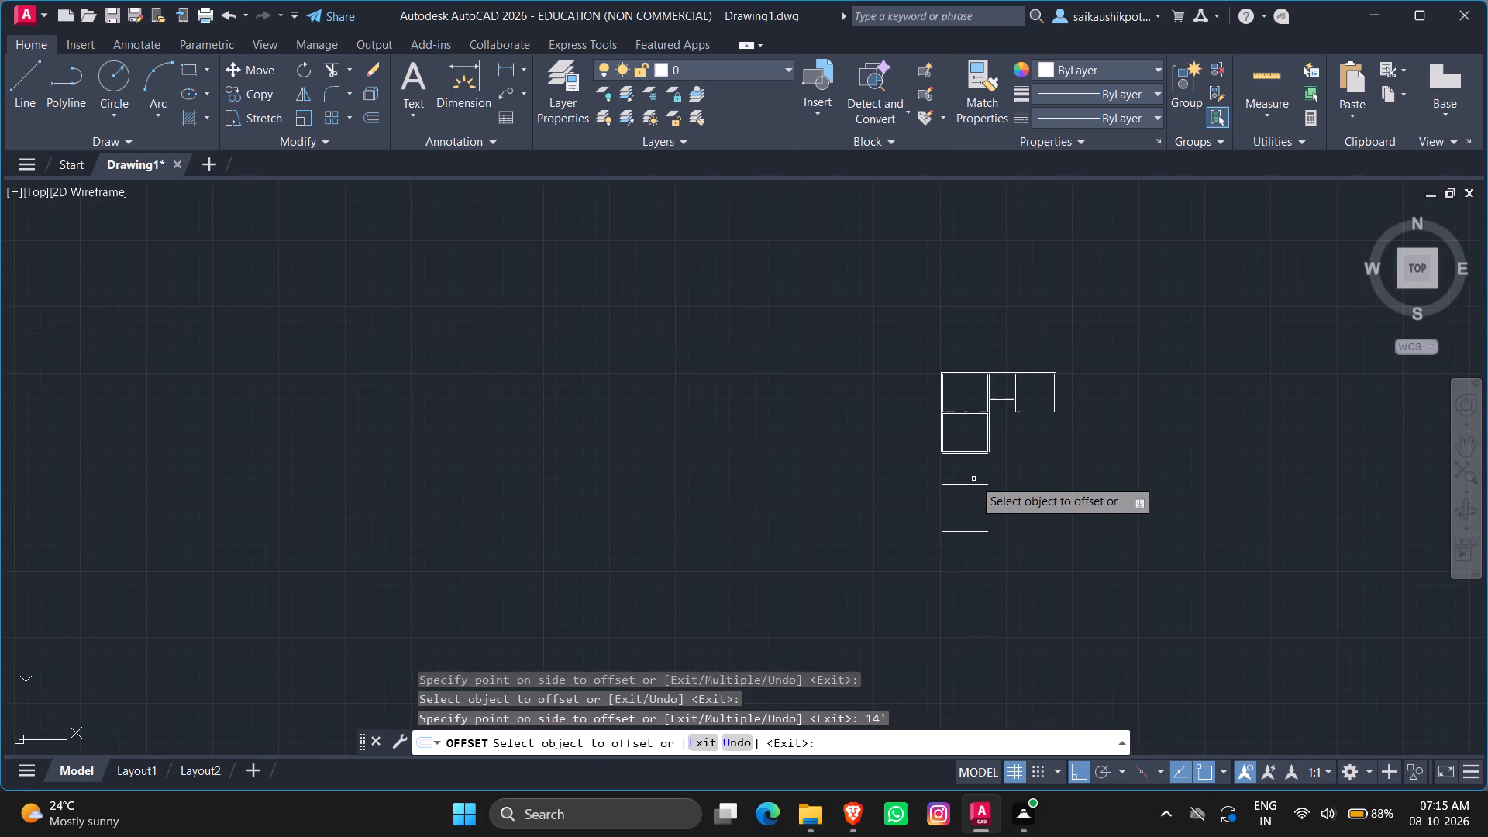
{"action": "scroll", "coordinate": [977, 507], "scroll_direction": "up", "scroll_amount": 3}
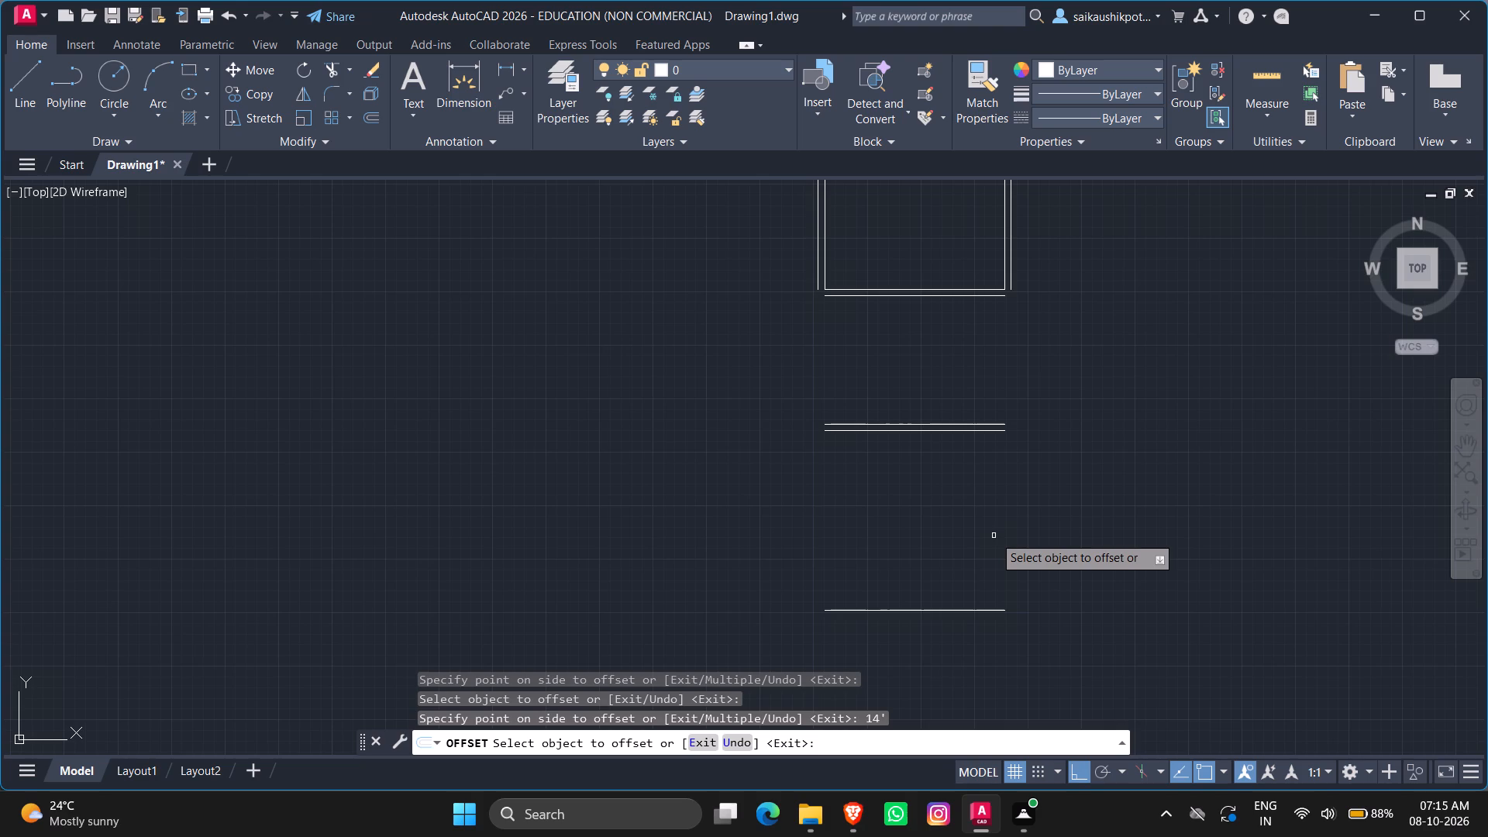
{"action": "left_click", "coordinate": [966, 611]}
{"action": "left_click", "coordinate": [965, 670]}
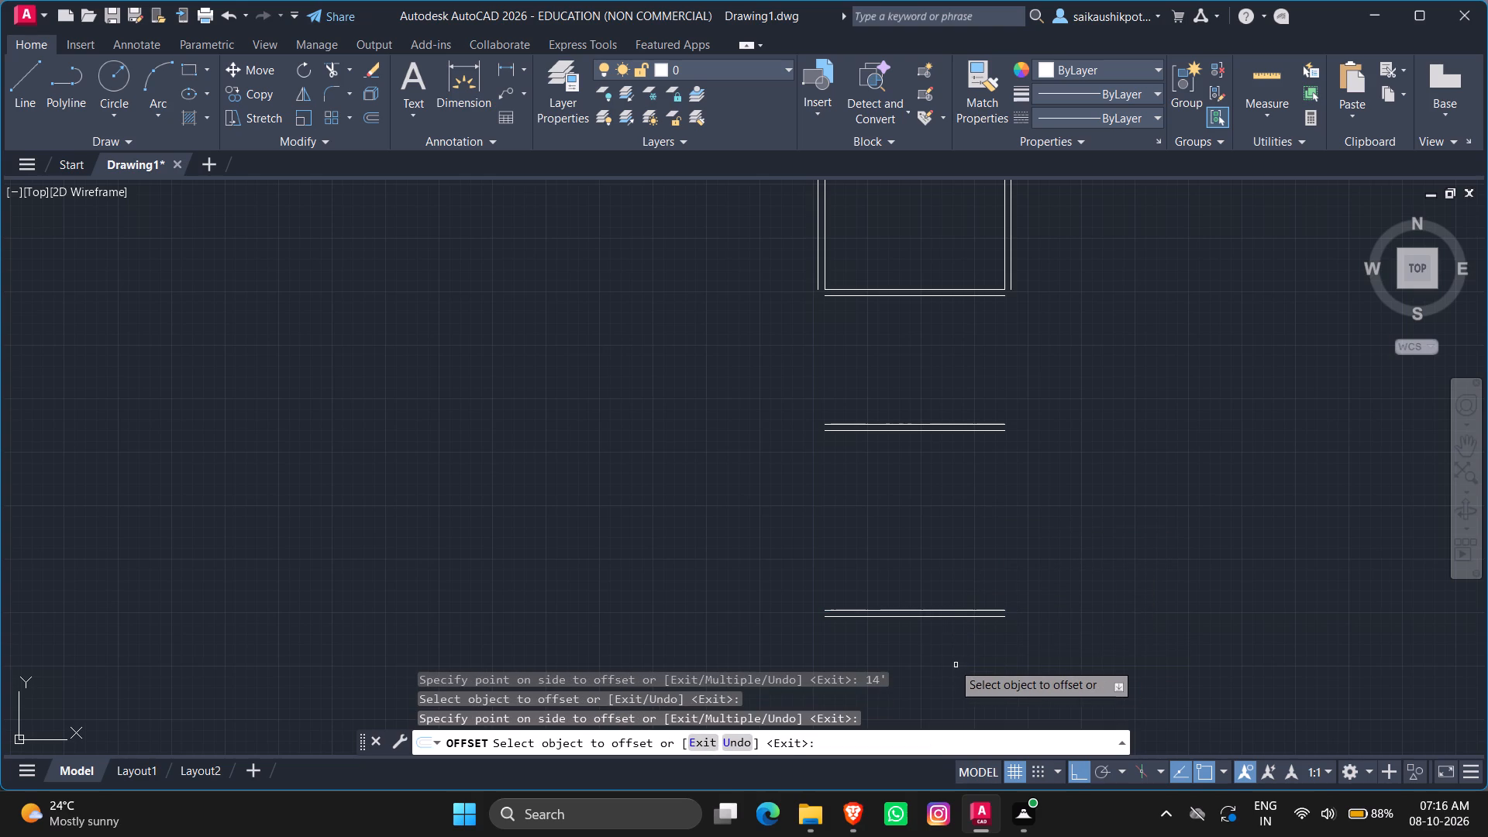
{"action": "key", "text": "Escape"}
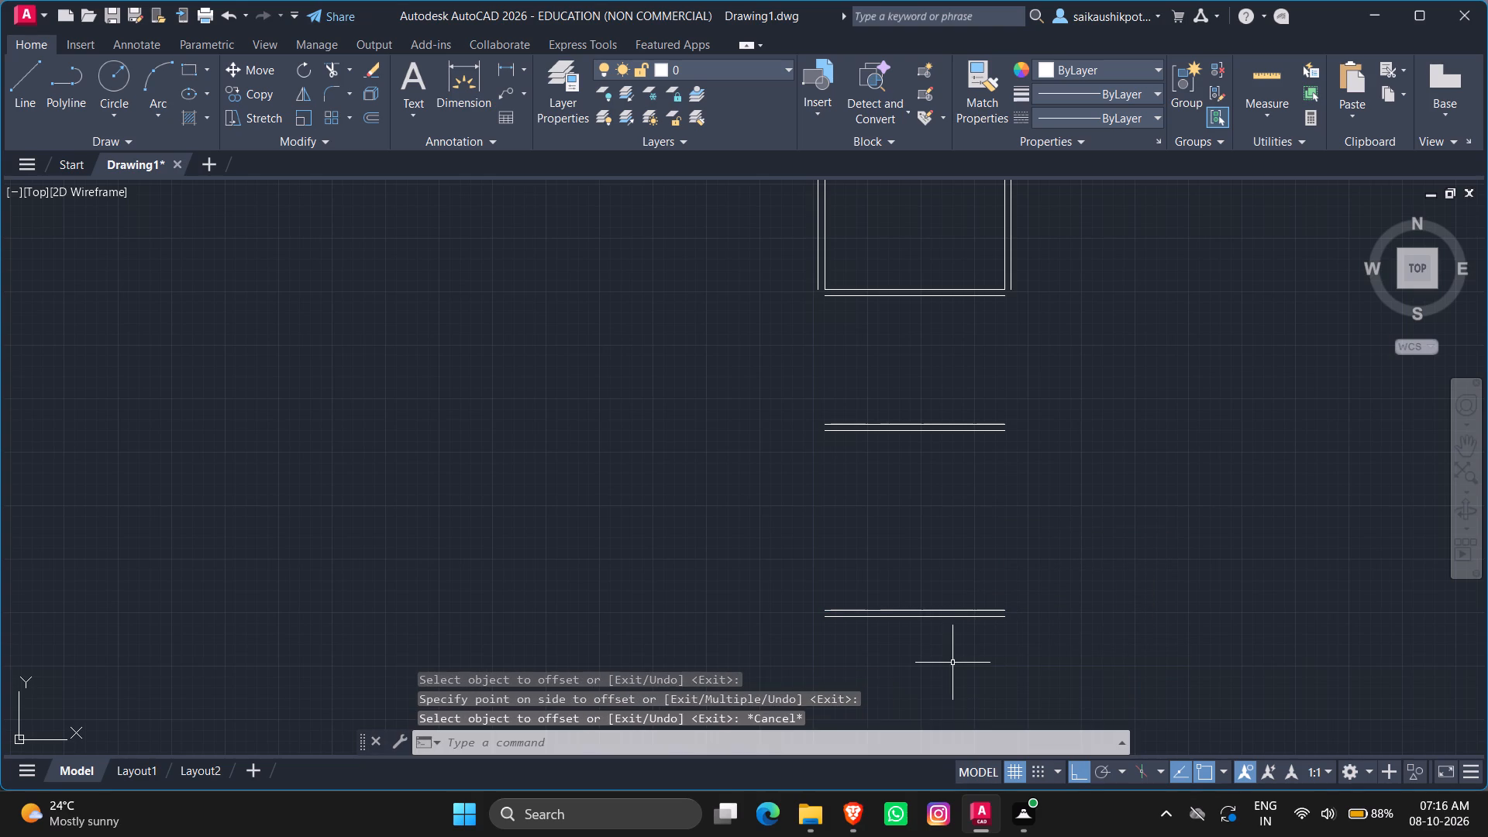
Draw the left vertical line of the 10' space, from the lower room's outer bottom wall line to the wall pair below.
{"action": "key", "text": "l"}
{"action": "key", "text": "Return"}
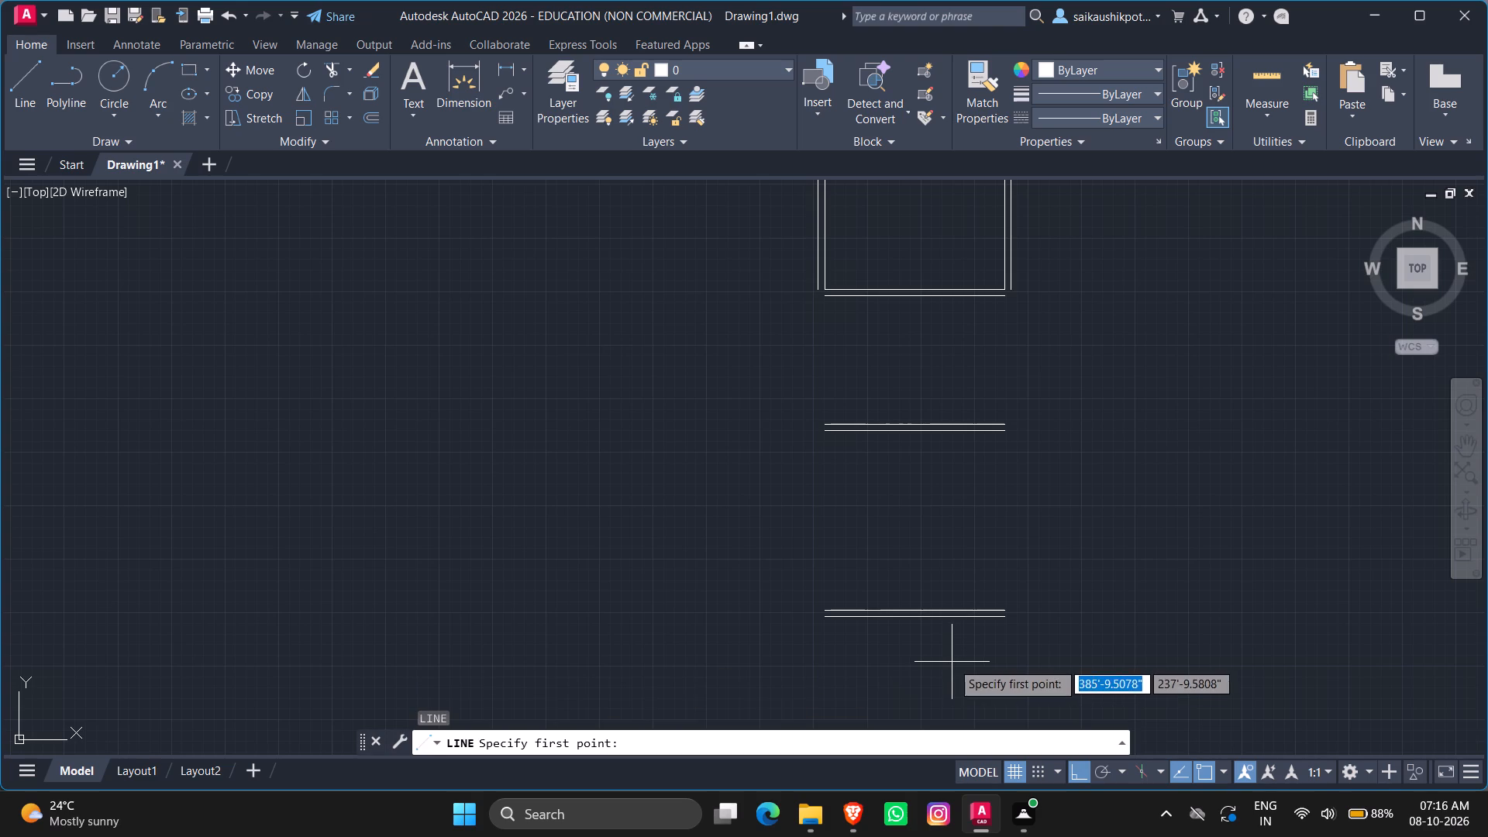
{"action": "left_click", "coordinate": [828, 297]}
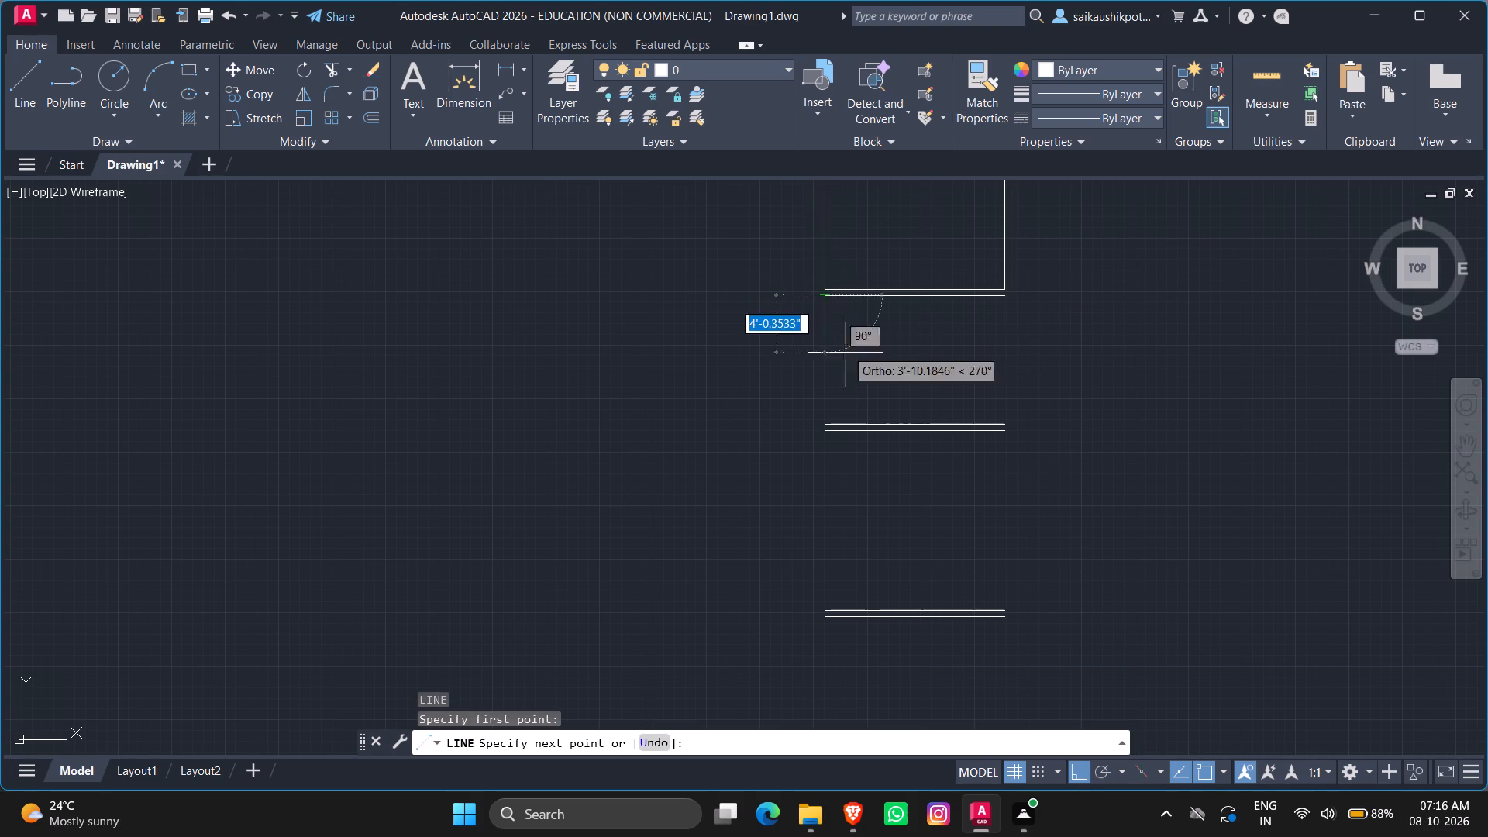
{"action": "scroll", "coordinate": [820, 425], "scroll_direction": "up", "scroll_amount": 4}
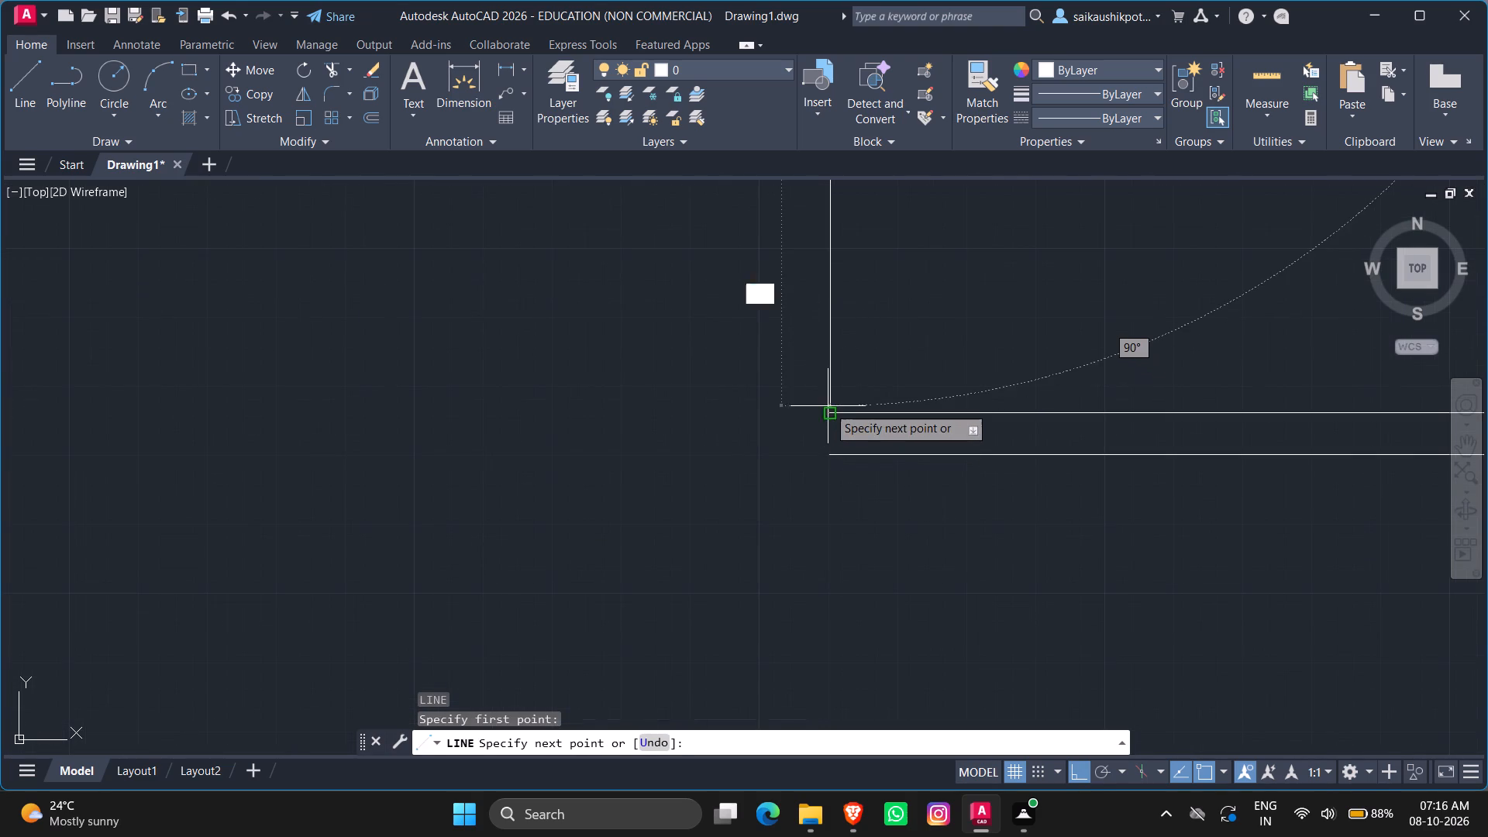
{"action": "left_click", "coordinate": [832, 407]}
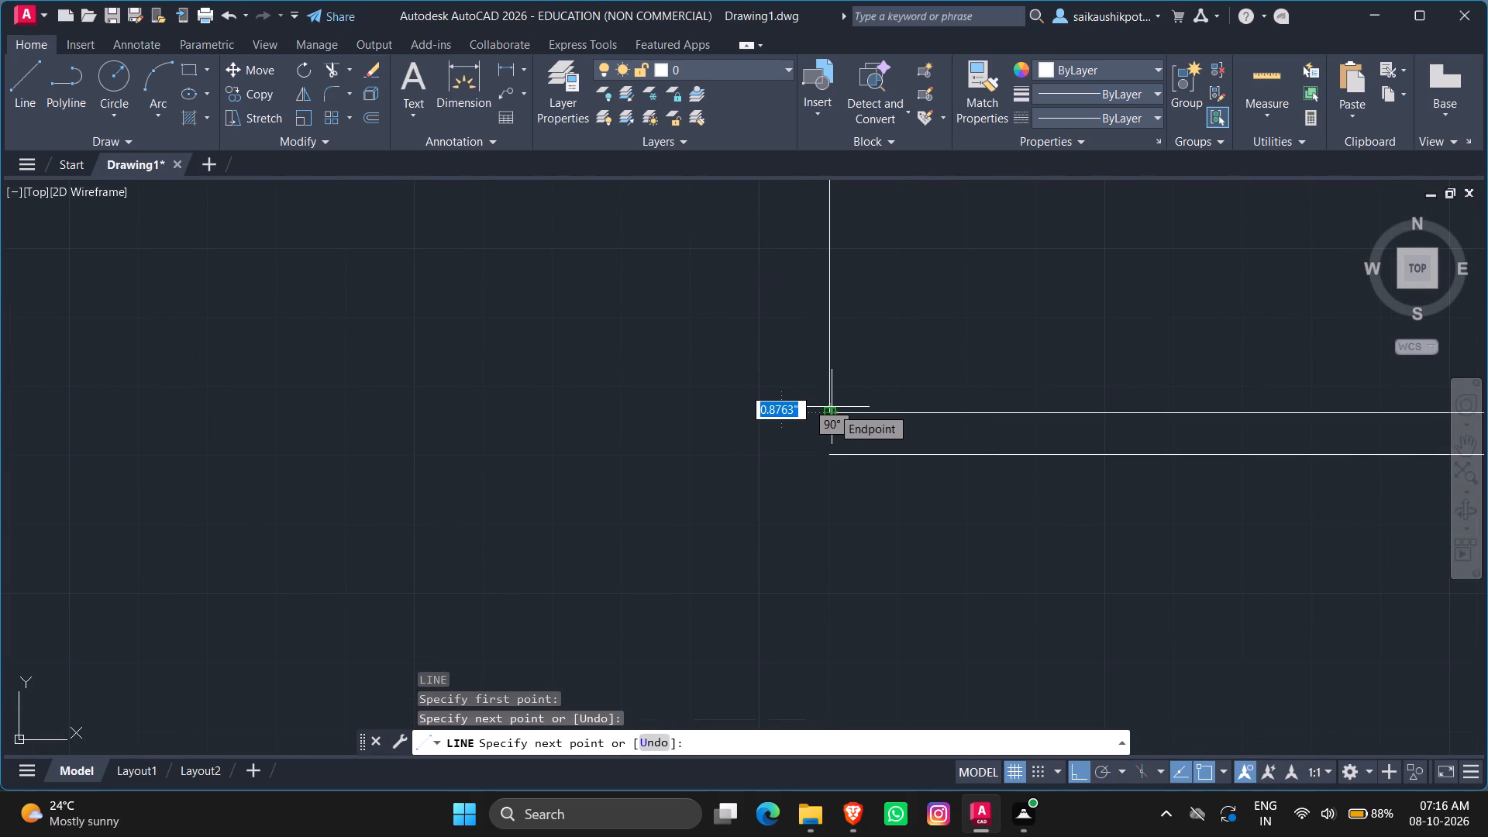
{"action": "key", "text": "Escape"}
Draw the left vertical line of the 14' space, from the middle wall's lower line to the lowest wall's upper line.
{"action": "key", "text": "space"}
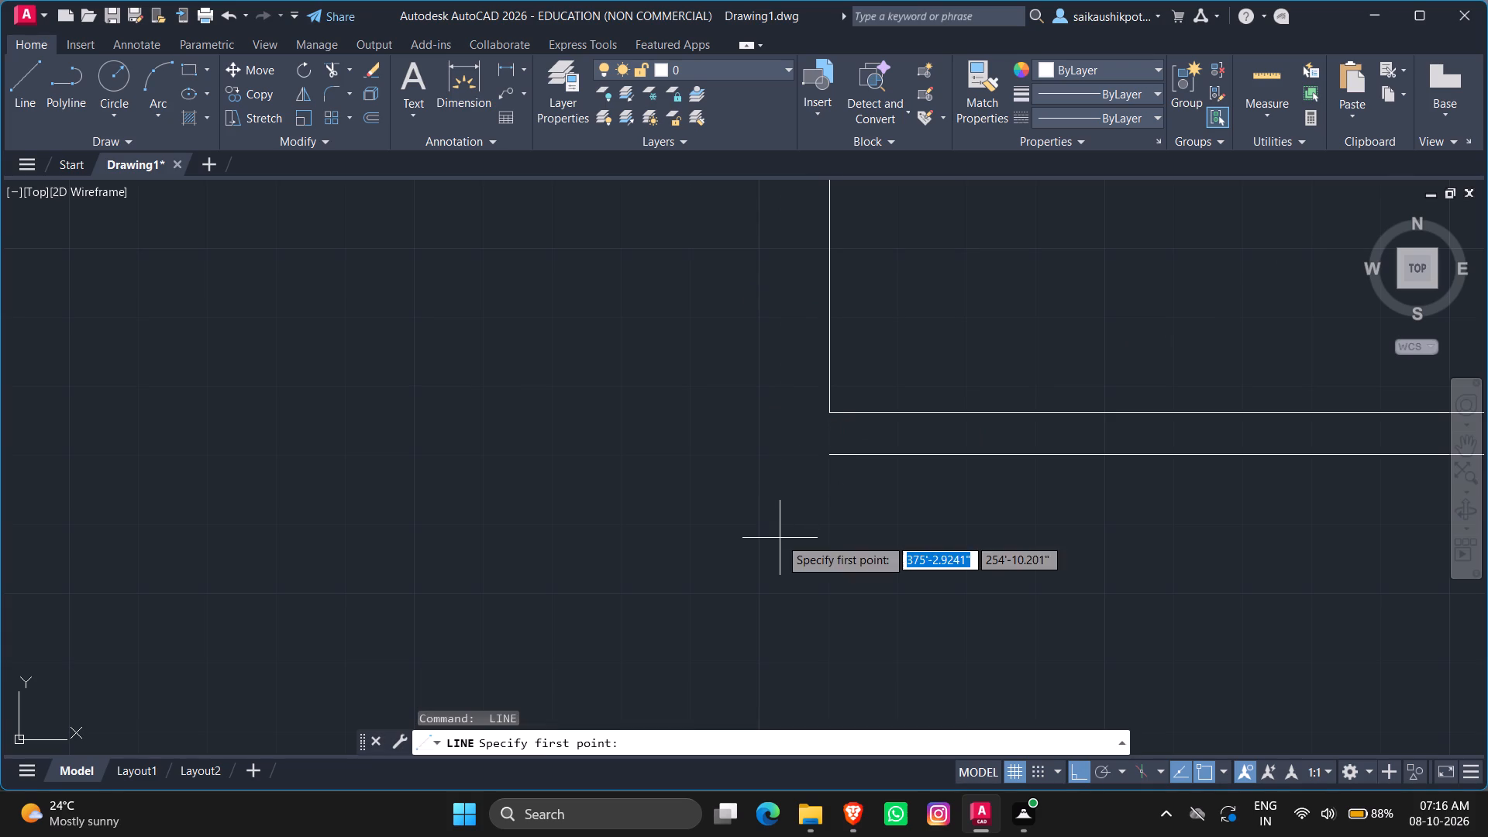
{"action": "scroll", "coordinate": [780, 538], "scroll_direction": "down", "scroll_amount": 2}
{"action": "scroll", "coordinate": [874, 505], "scroll_direction": "down", "scroll_amount": 3}
{"action": "scroll", "coordinate": [843, 552], "scroll_direction": "up", "scroll_amount": 4}
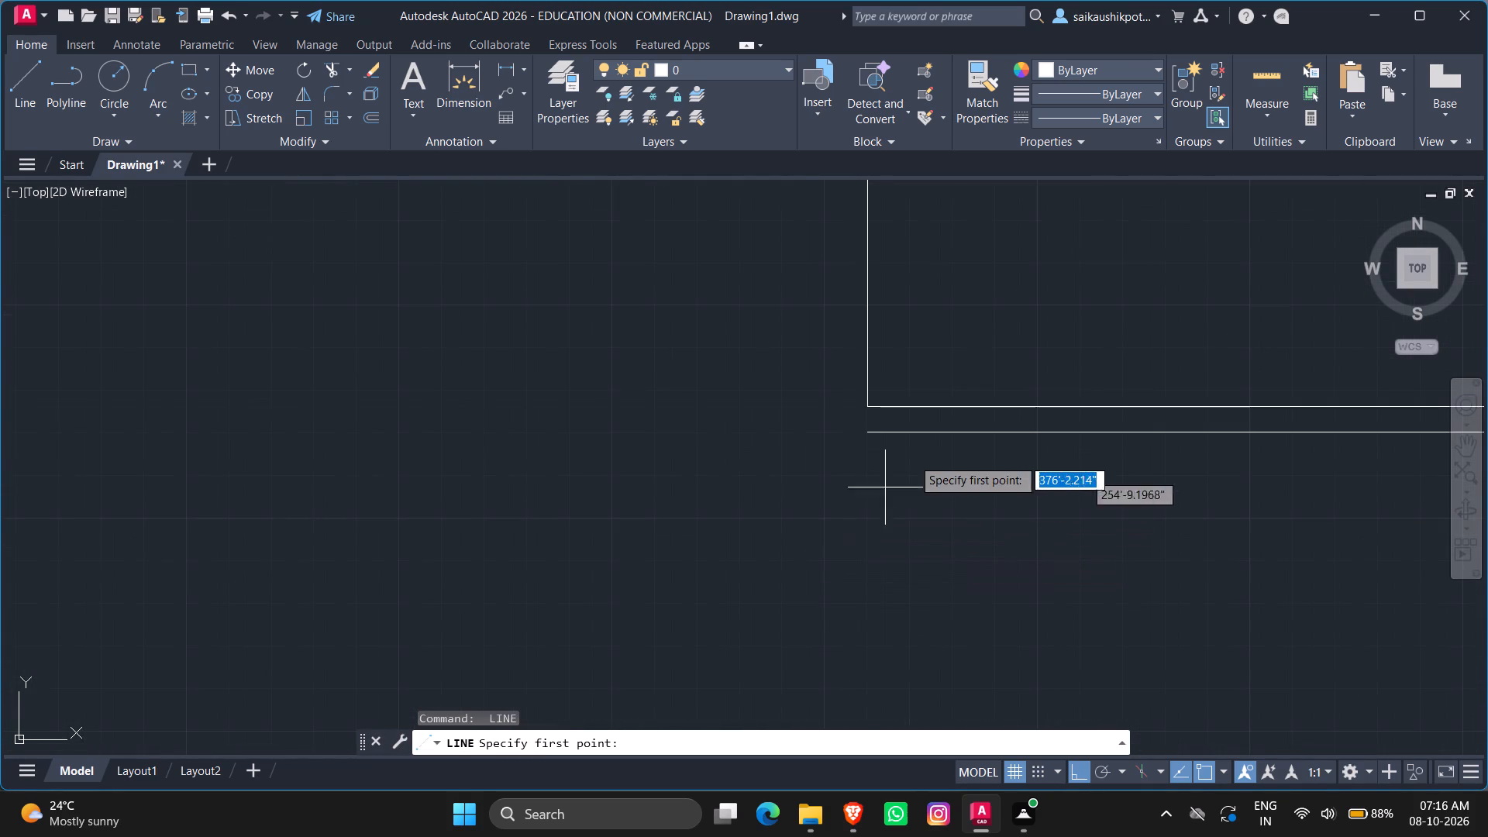
{"action": "left_click", "coordinate": [869, 429]}
{"action": "scroll", "coordinate": [735, 483], "scroll_direction": "down", "scroll_amount": 4}
{"action": "scroll", "coordinate": [763, 582], "scroll_direction": "up", "scroll_amount": 6}
{"action": "scroll", "coordinate": [769, 625], "scroll_direction": "down", "scroll_amount": 2}
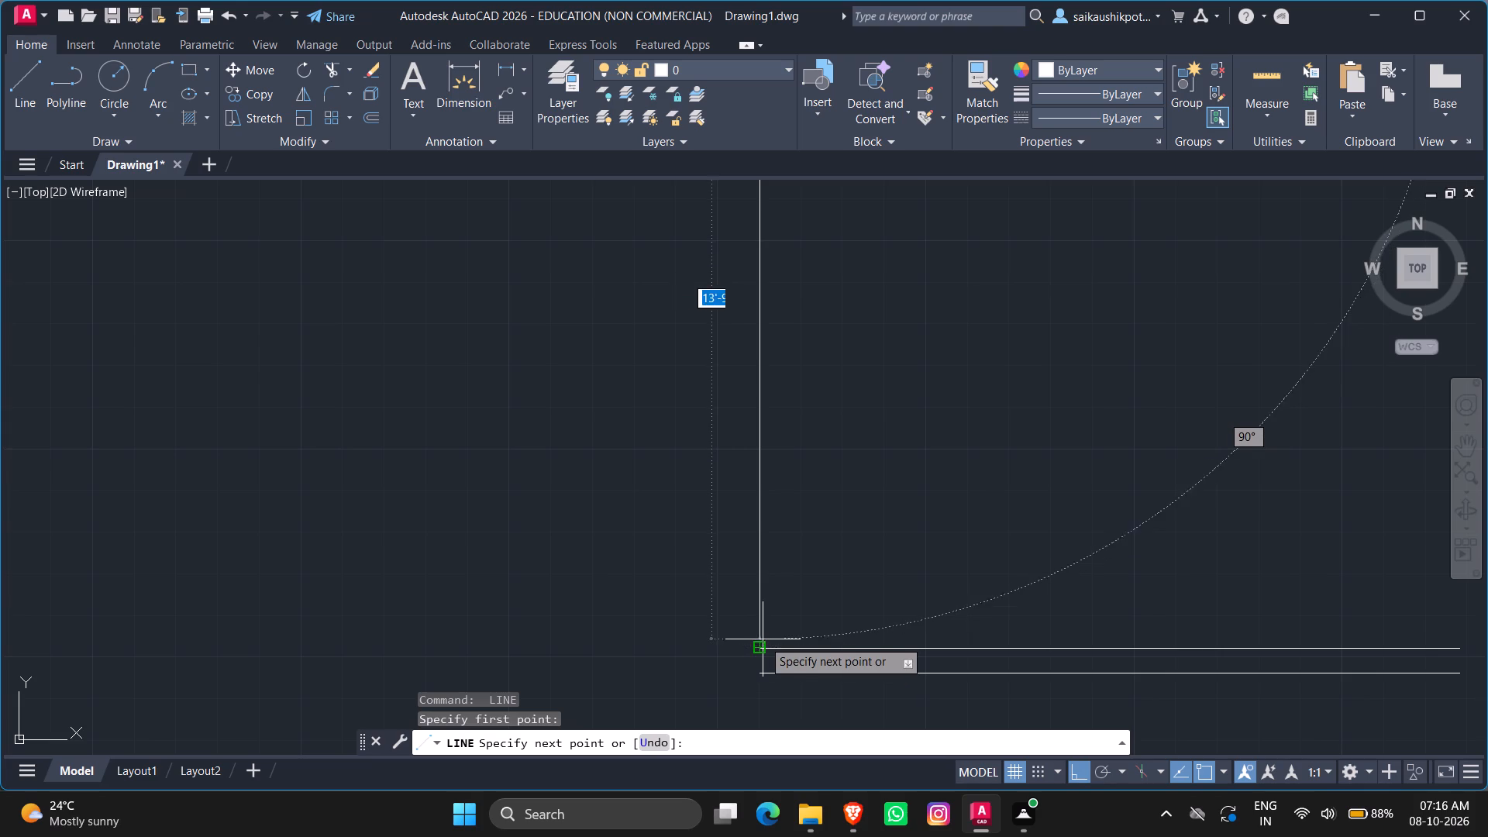
{"action": "left_click", "coordinate": [755, 647]}
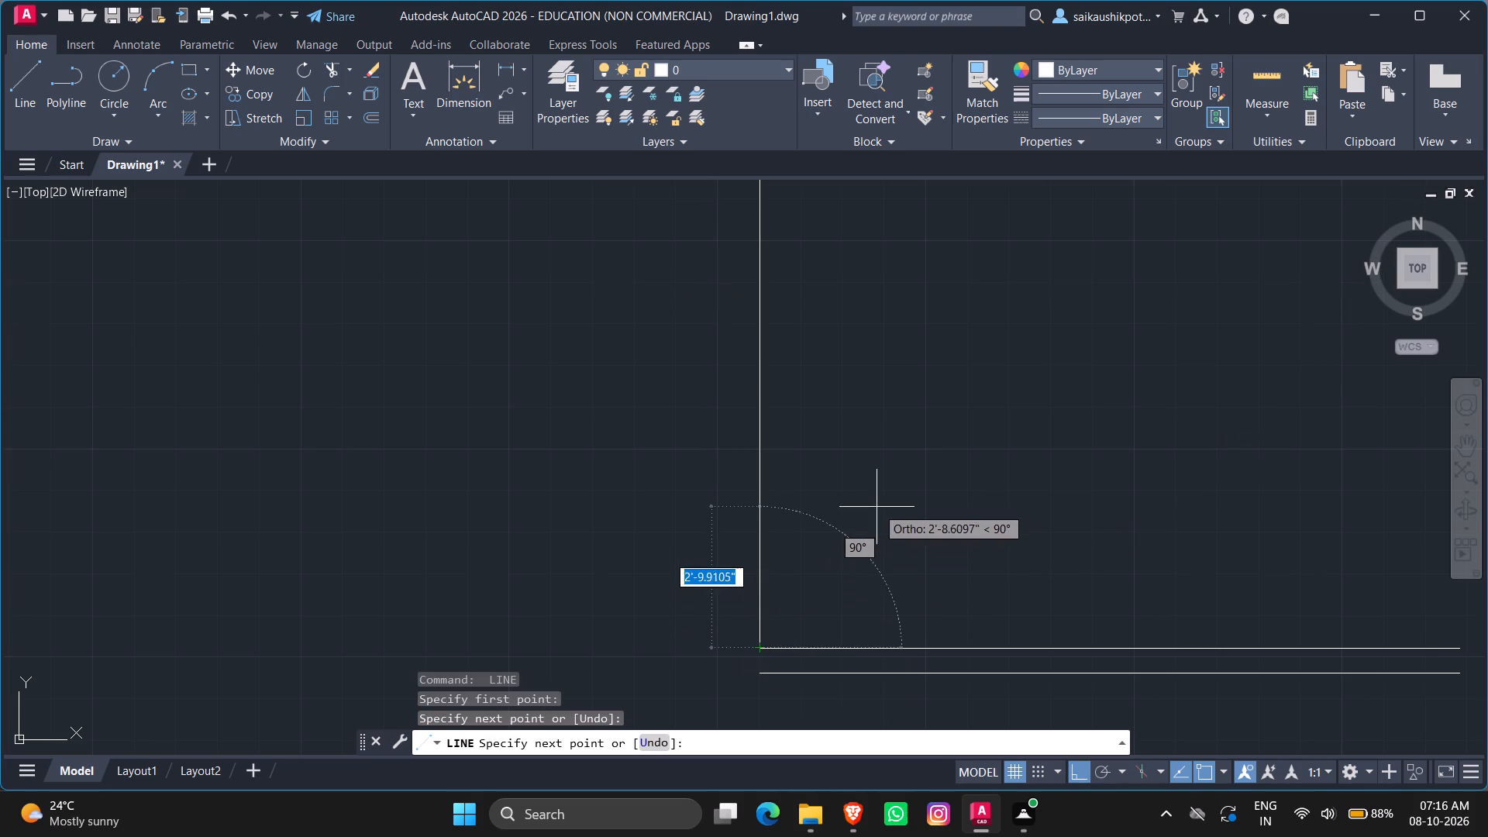
{"action": "key", "text": "Escape"}
Offset the left vertical lines of the 14' and 10' spaces 6" outward to form the outer wall faces.
{"action": "scroll", "coordinate": [862, 531], "scroll_direction": "down", "scroll_amount": 4}
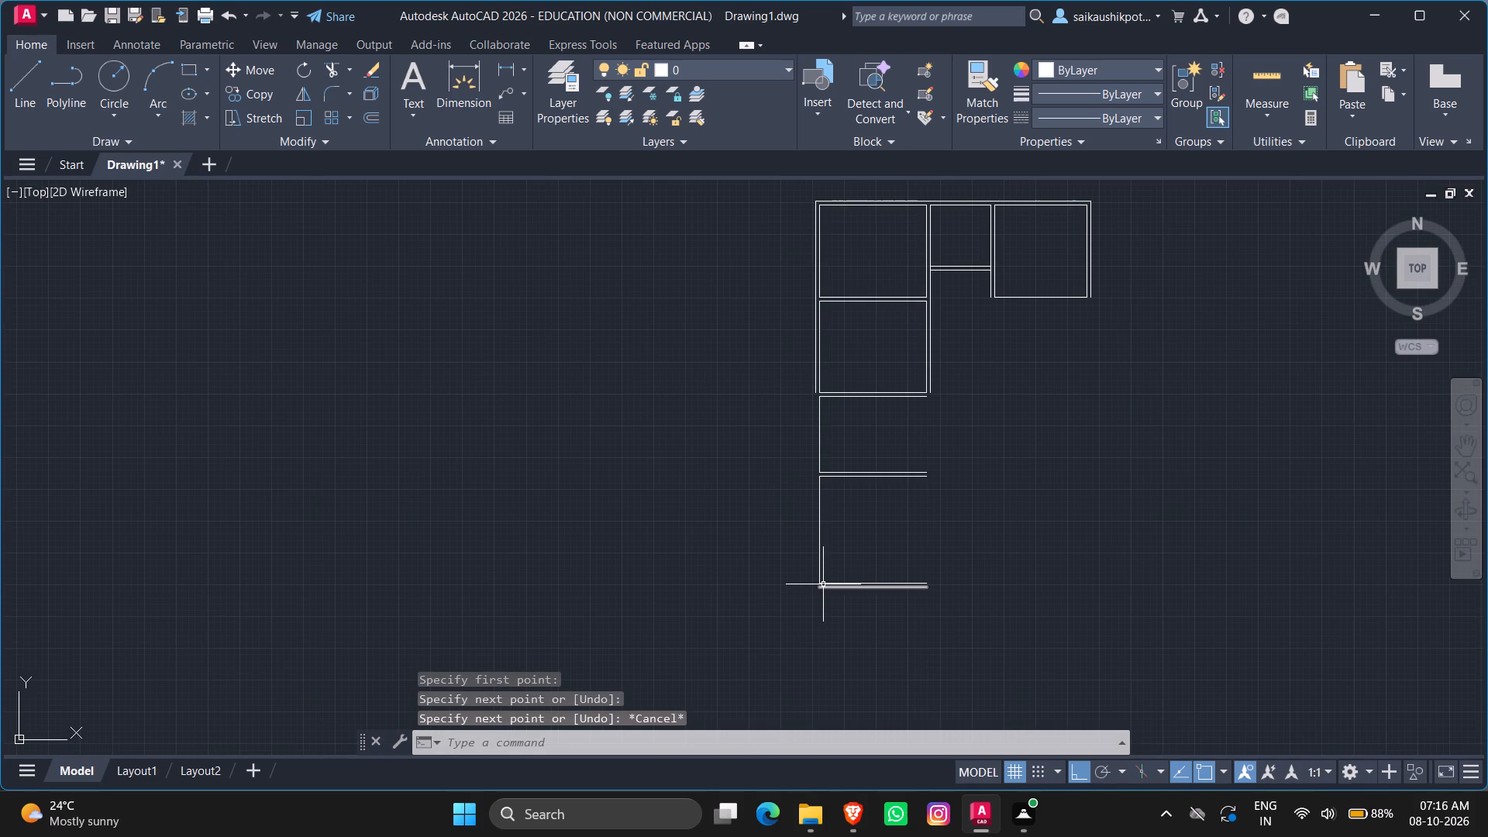
{"action": "key", "text": "o"}
{"action": "key", "text": "Return"}
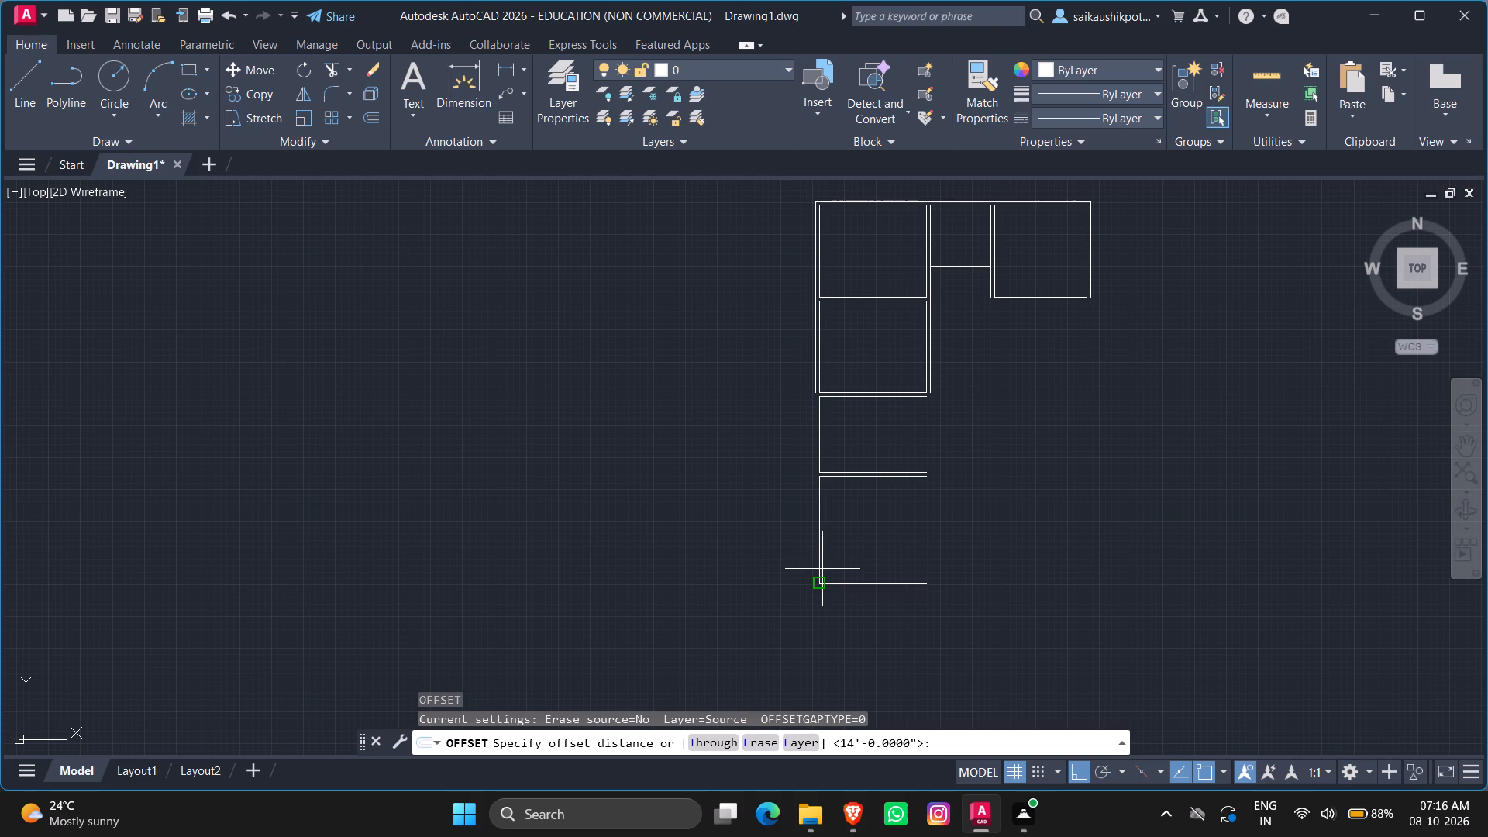
{"action": "key", "text": "6"}
{"action": "key", "text": "shift+quotedbl"}
{"action": "key", "text": "Return"}
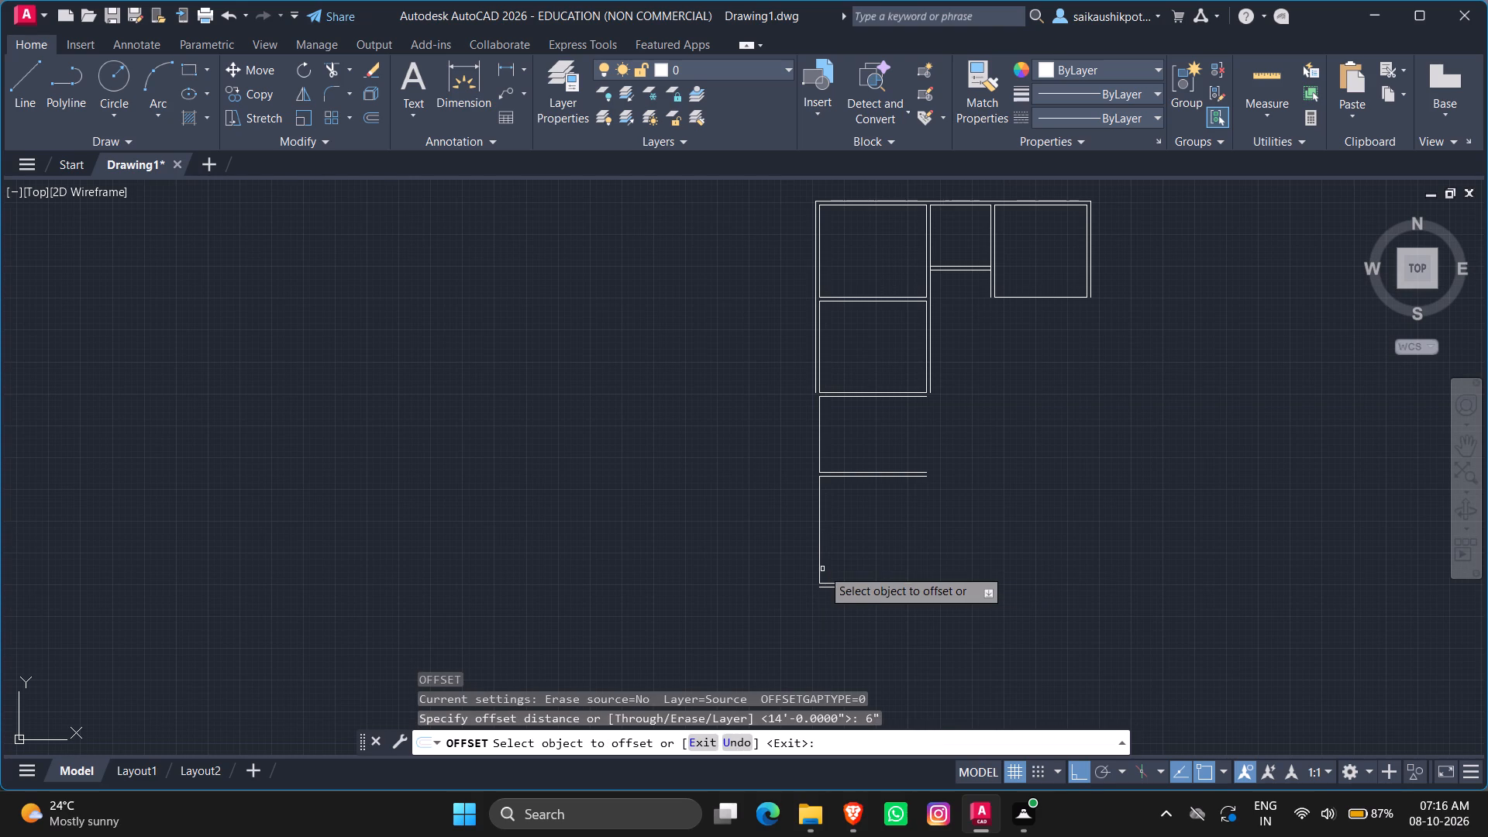
{"action": "left_click", "coordinate": [821, 559]}
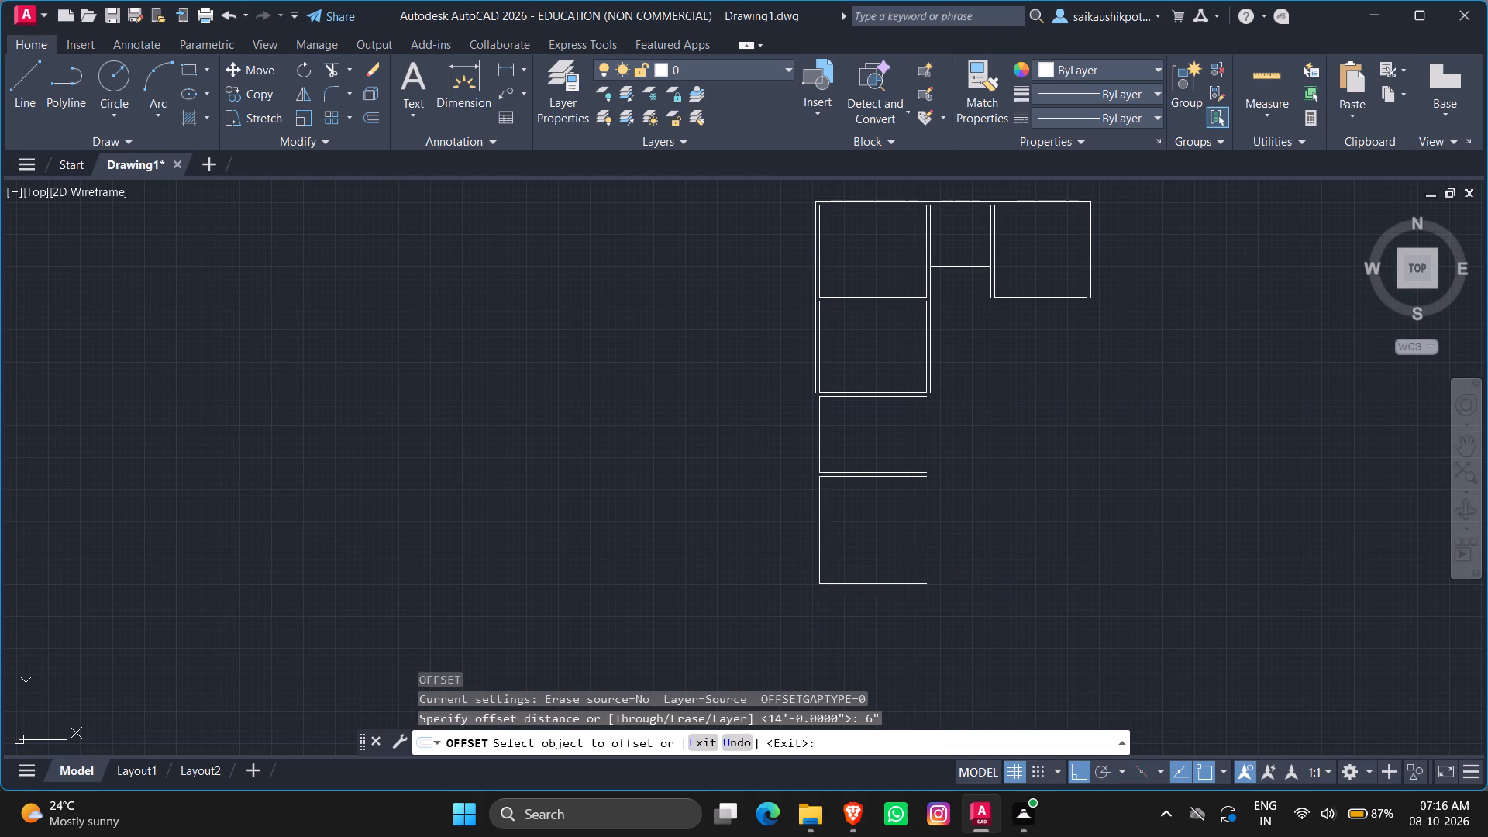
{"action": "left_click", "coordinate": [766, 561]}
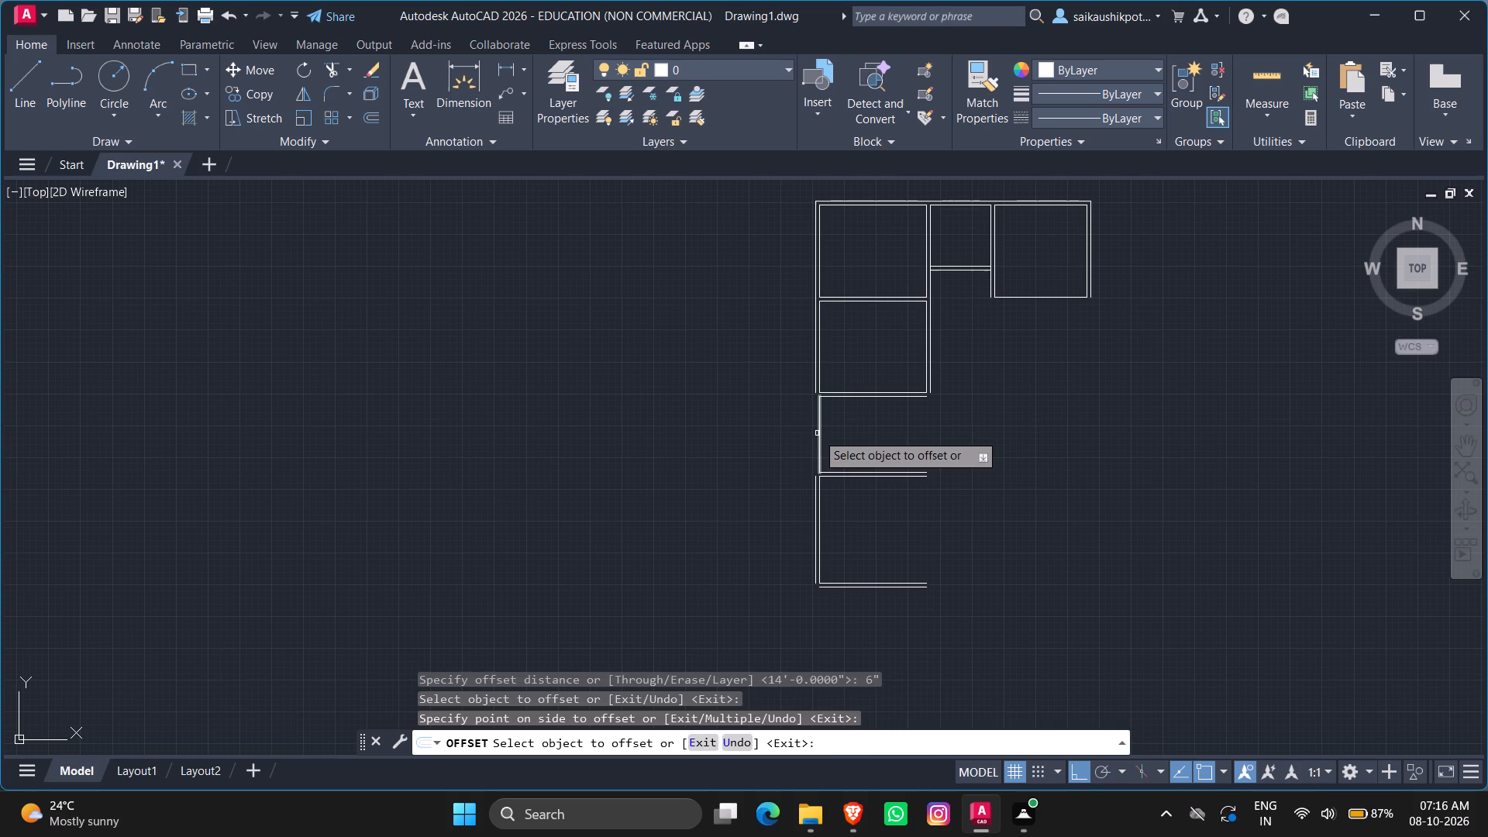
{"action": "left_click", "coordinate": [817, 433]}
{"action": "left_click", "coordinate": [741, 450]}
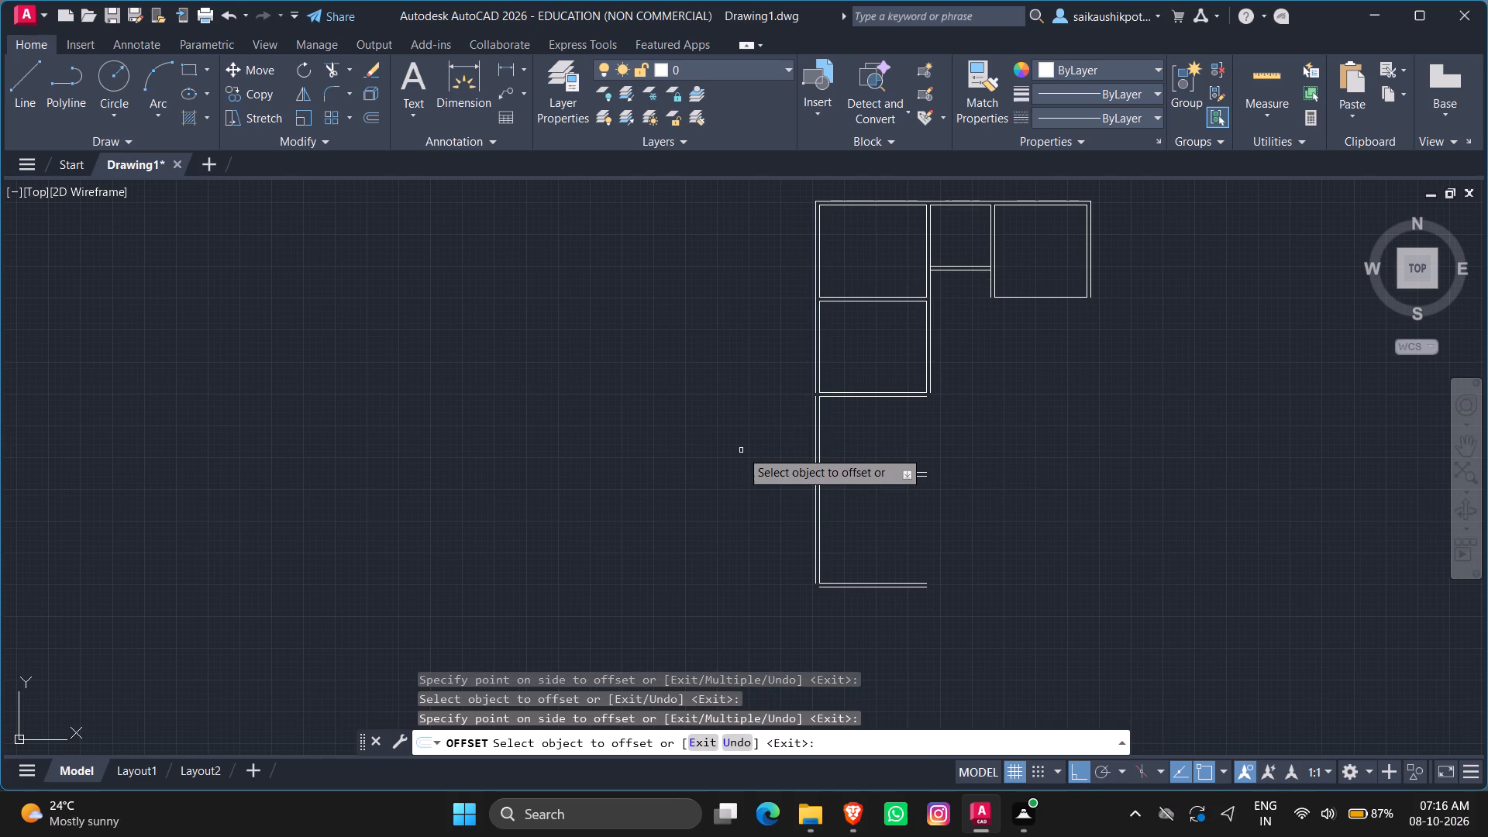
{"action": "key", "text": "Escape"}
{"action": "key", "text": "Escape"}
Join the three outer left wall segments, from the existing rooms down to the lowest wall, into one line.
{"action": "scroll", "coordinate": [827, 400], "scroll_direction": "up", "scroll_amount": 3}
{"action": "key", "text": "Escape"}
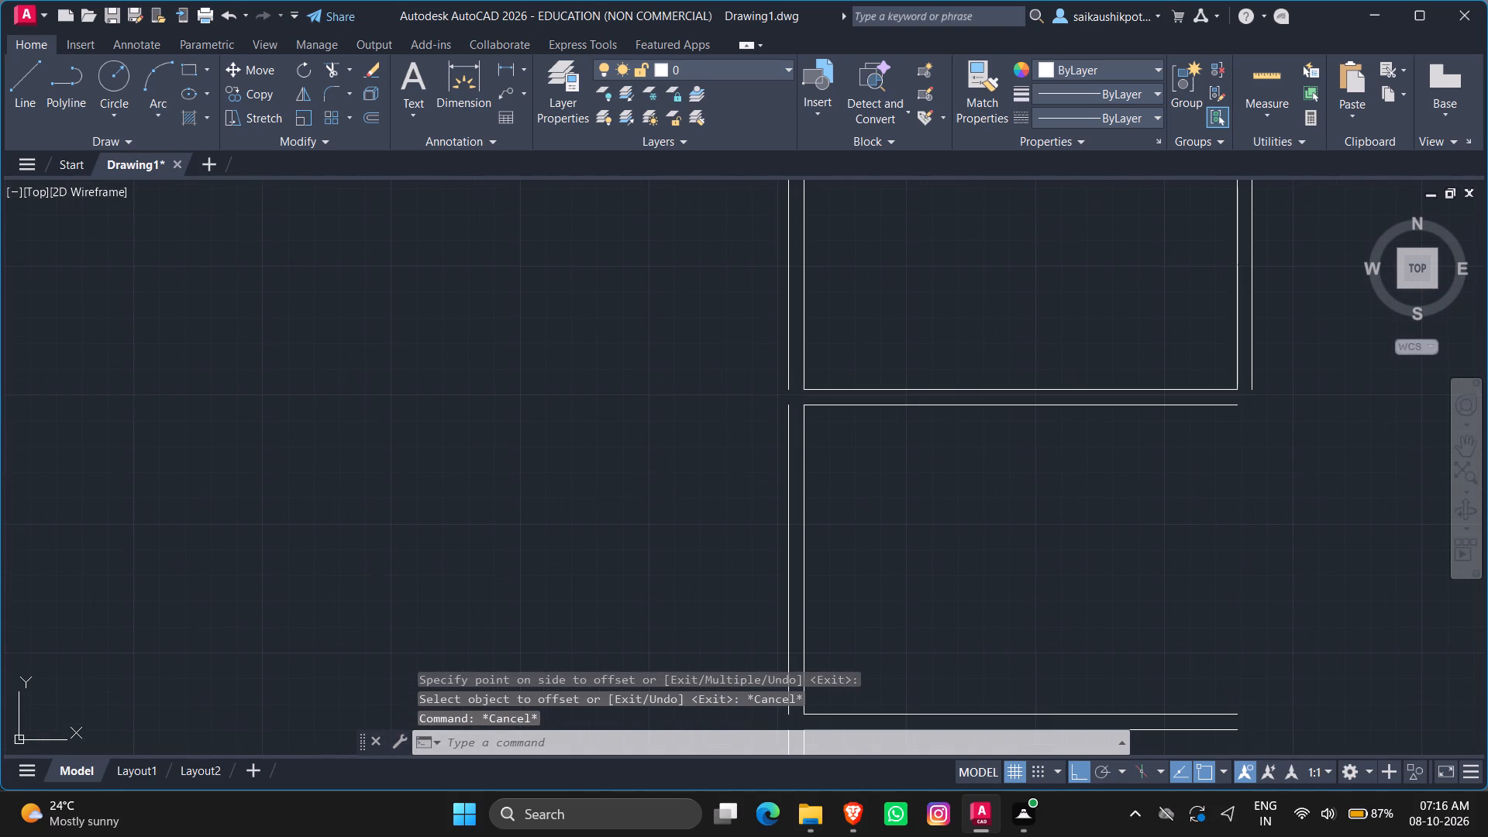
{"action": "key", "text": "Escape"}
{"action": "key", "text": "Escape"}
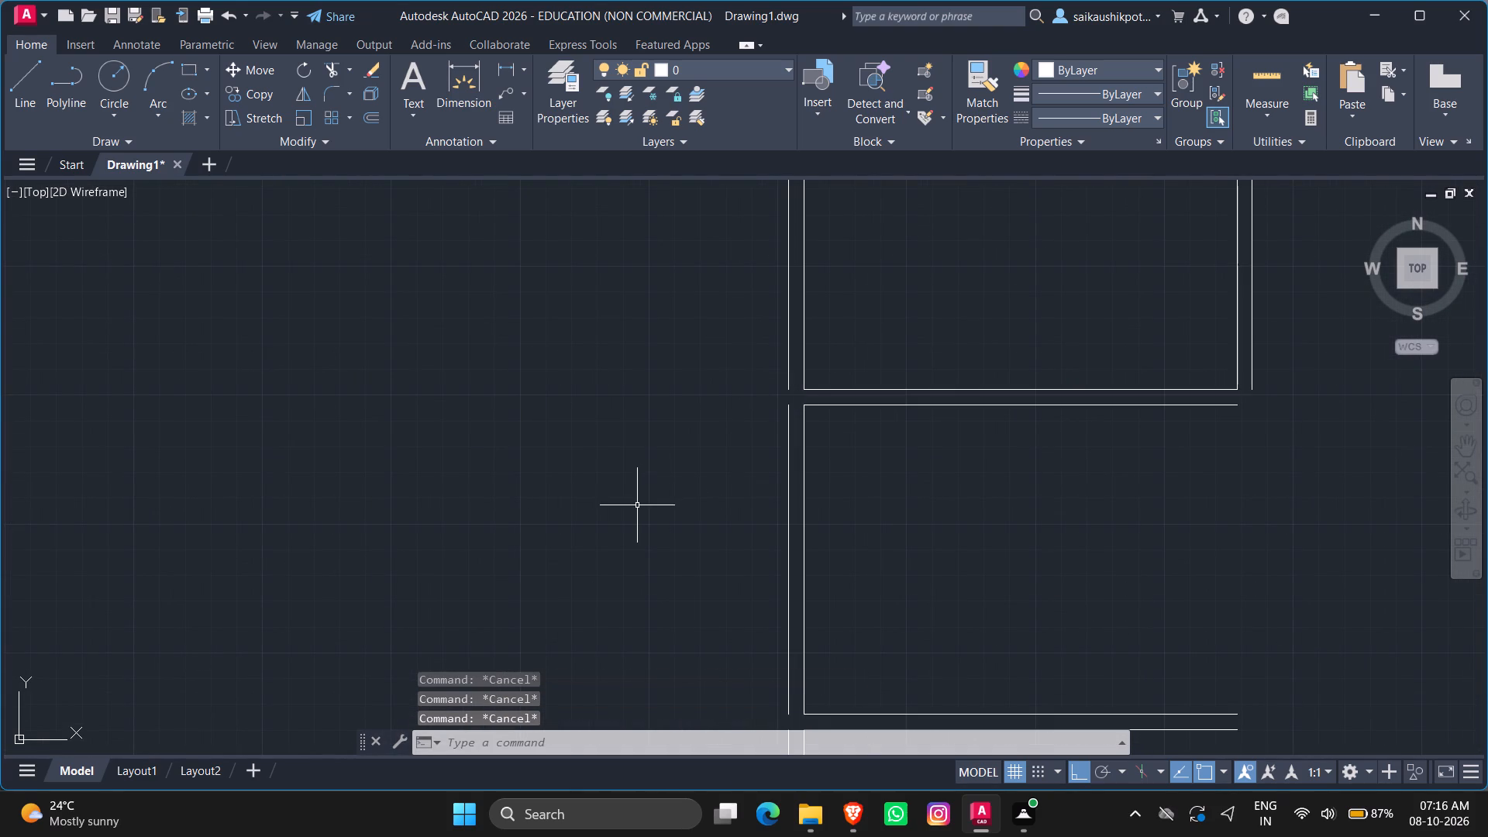
{"action": "left_click", "coordinate": [787, 374]}
{"action": "left_click", "coordinate": [788, 423]}
{"action": "scroll", "coordinate": [752, 390], "scroll_direction": "down", "scroll_amount": 3}
{"action": "scroll", "coordinate": [782, 522], "scroll_direction": "up", "scroll_amount": 1}
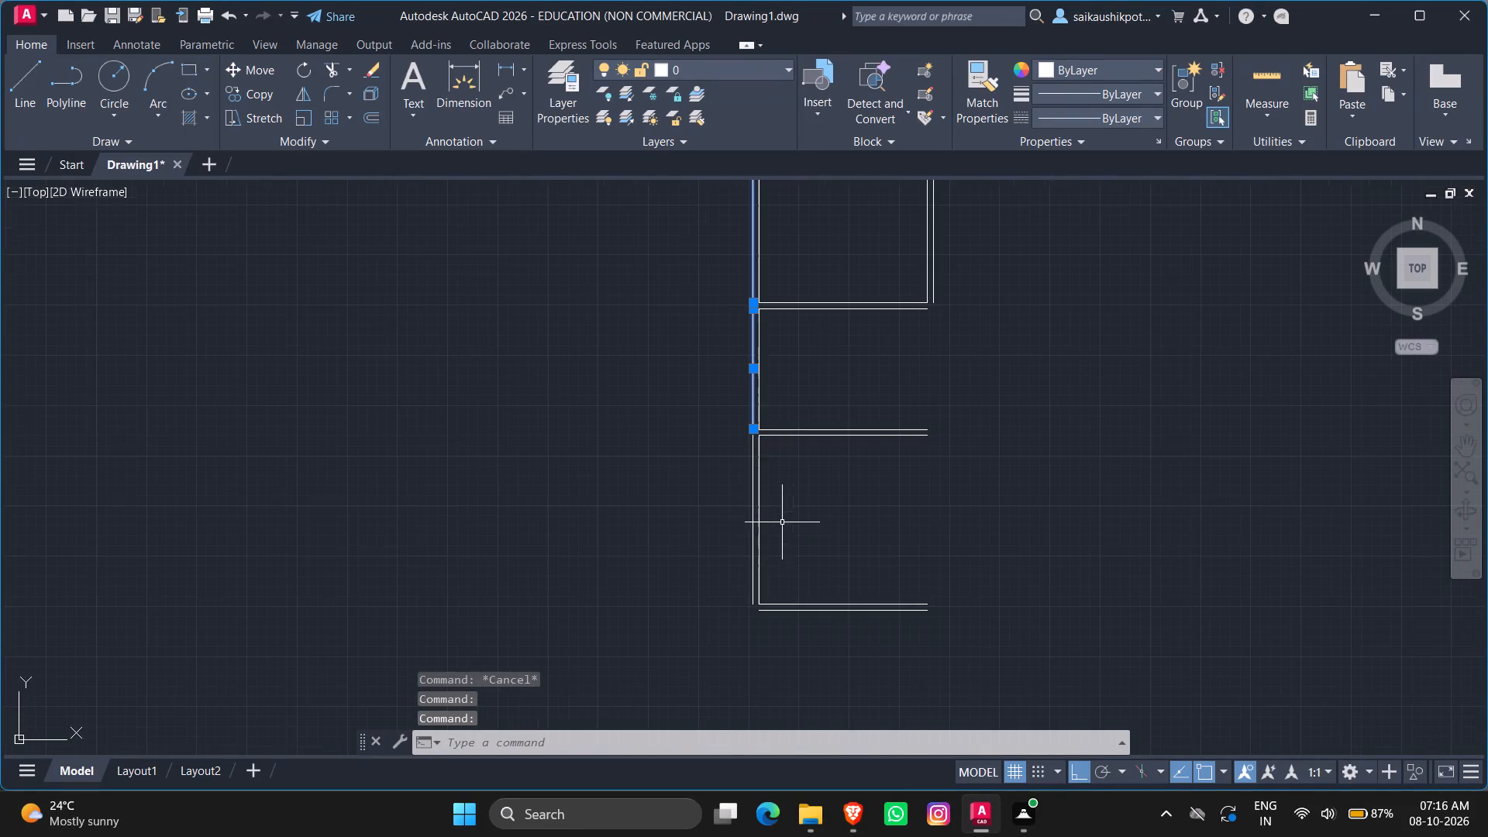
{"action": "left_click", "coordinate": [751, 539]}
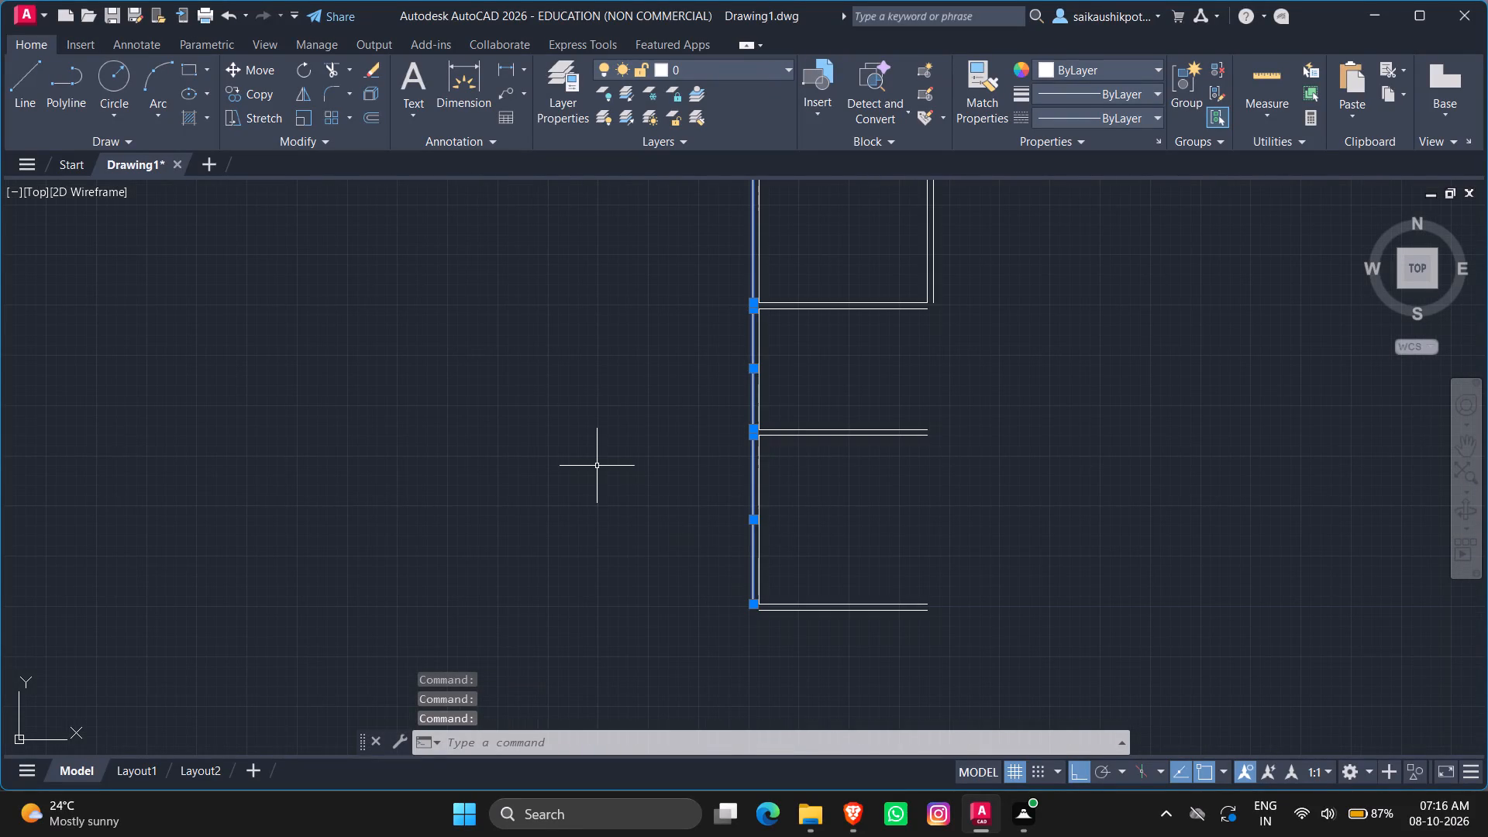
{"action": "type", "text": "JOIN"}
{"action": "key", "text": "Return"}
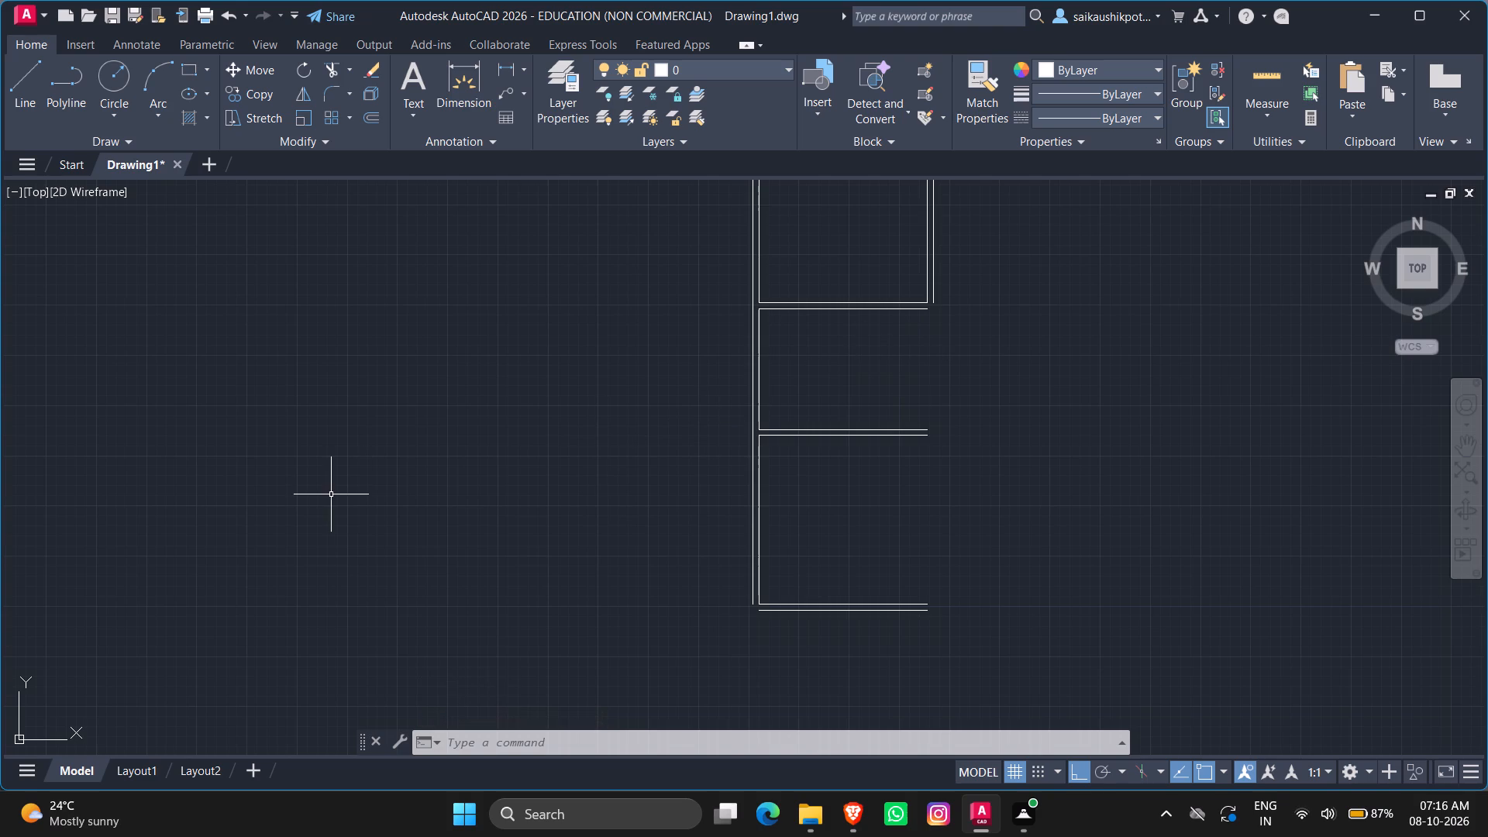
{"action": "key", "text": "Escape"}
{"action": "key", "text": "Escape"}
{"action": "key", "text": "Escape"}
Offset the inner left wall line of the 10' space 12' to the right.
{"action": "key", "text": "o"}
{"action": "key", "text": "Return"}
{"action": "type", "text": "12'"}
{"action": "key", "text": "Return"}
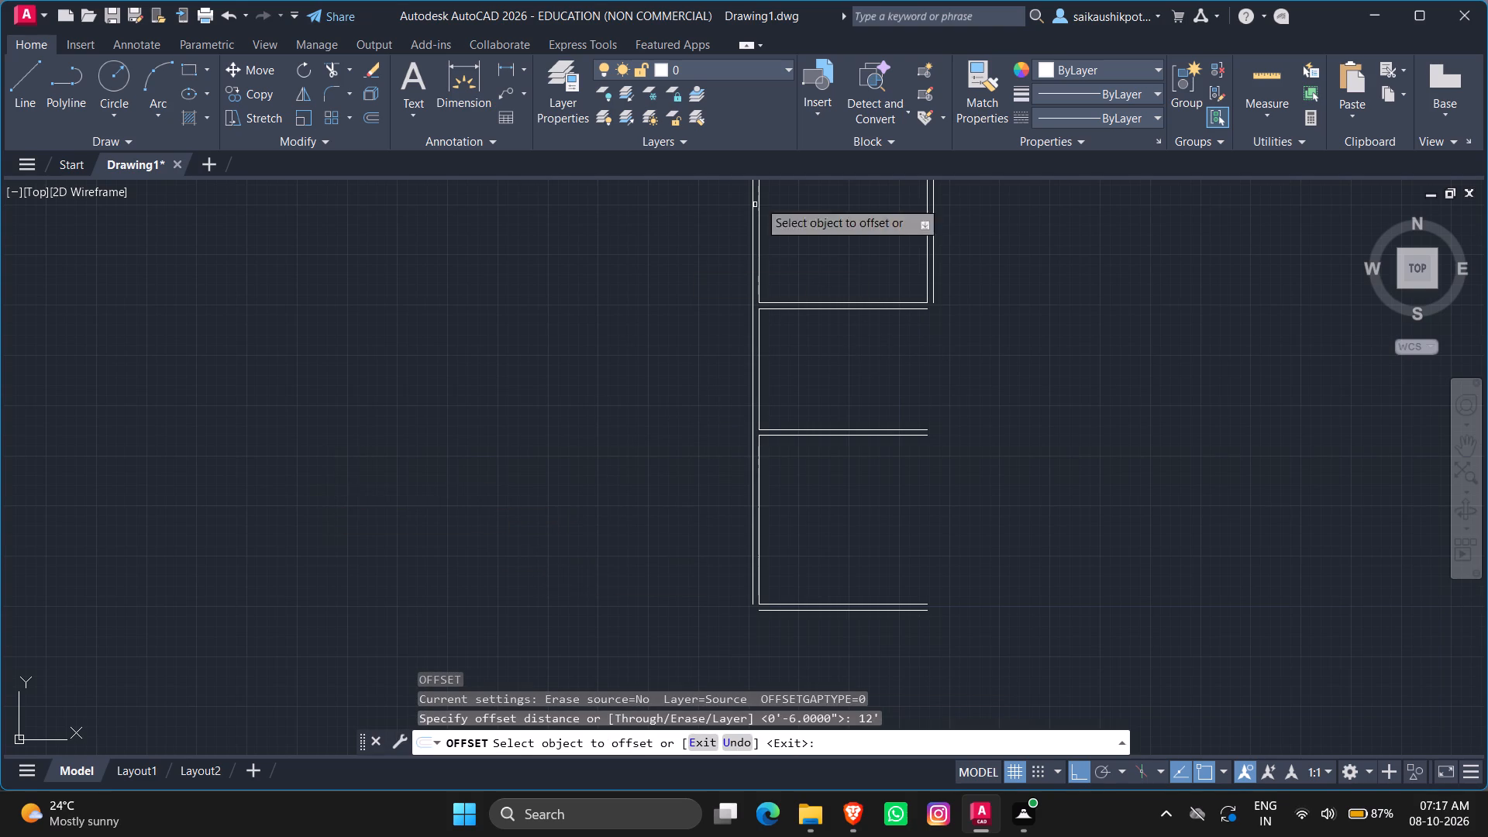
{"action": "left_click", "coordinate": [759, 331]}
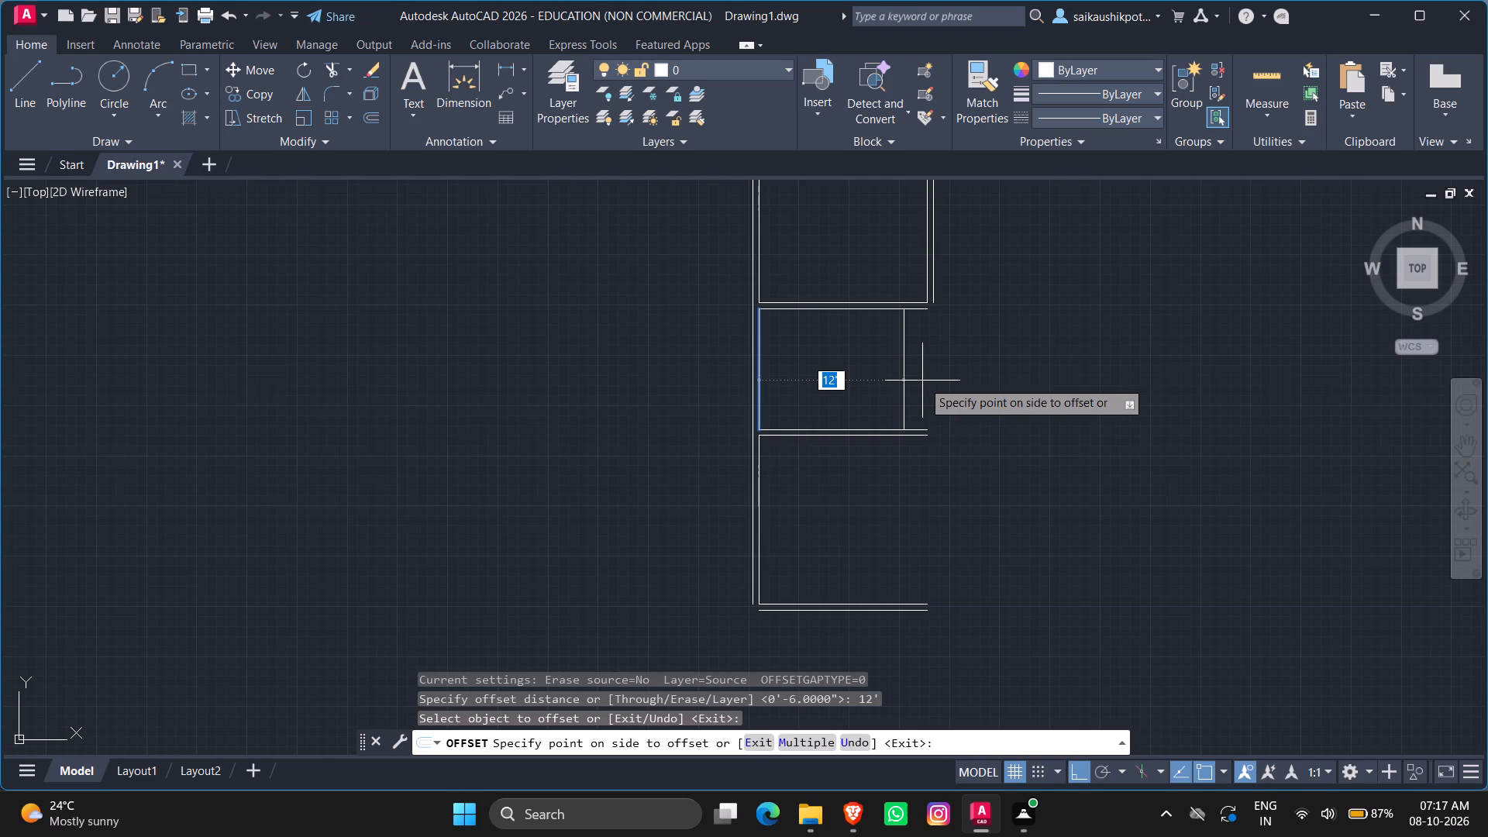
{"action": "left_click", "coordinate": [922, 381]}
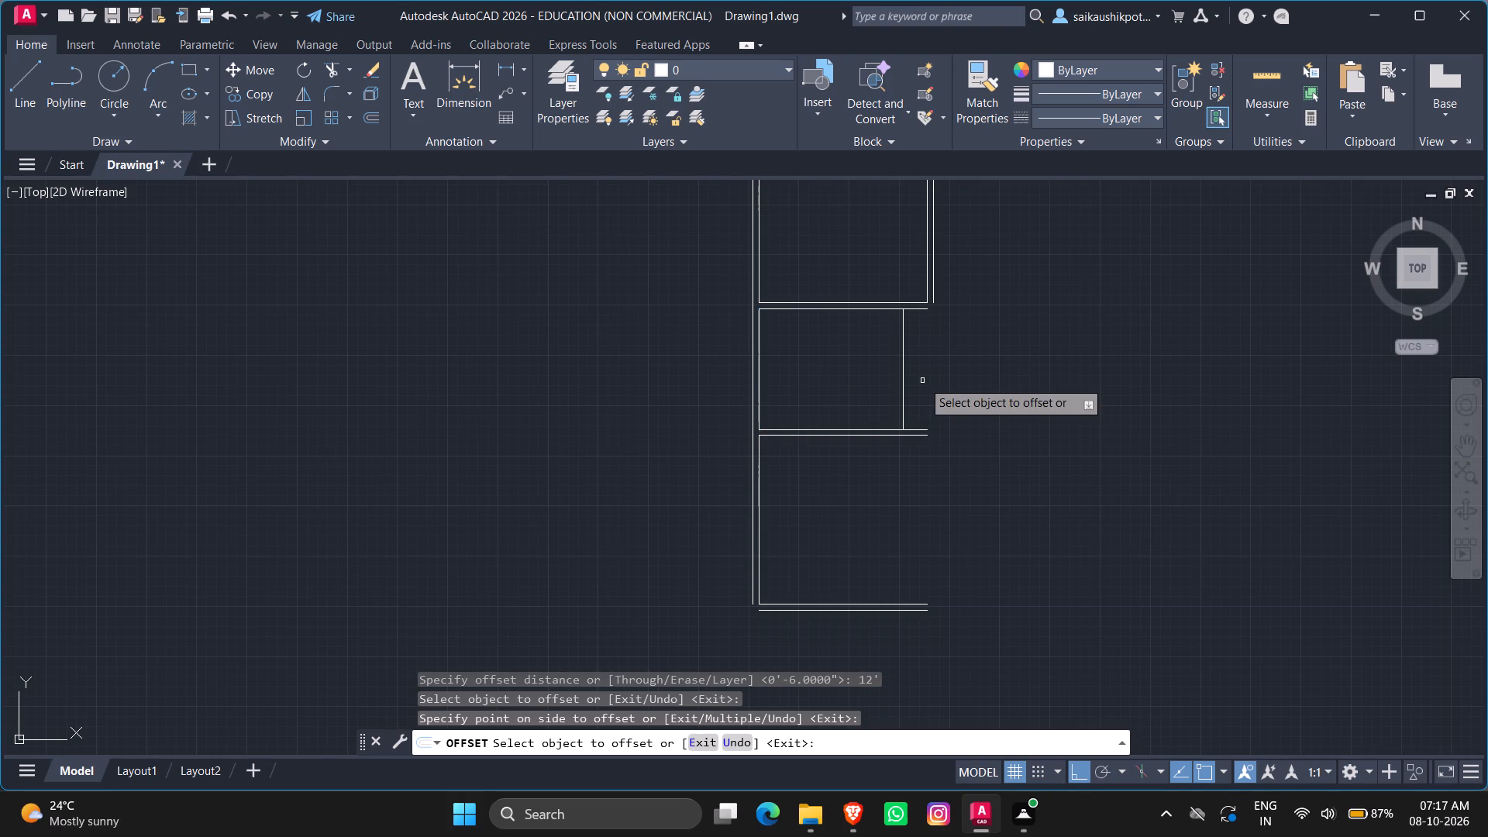
Offset the new vertical line in the 10' space a further 12' to the right.
{"action": "left_click", "coordinate": [904, 370]}
{"action": "left_click", "coordinate": [1006, 402]}
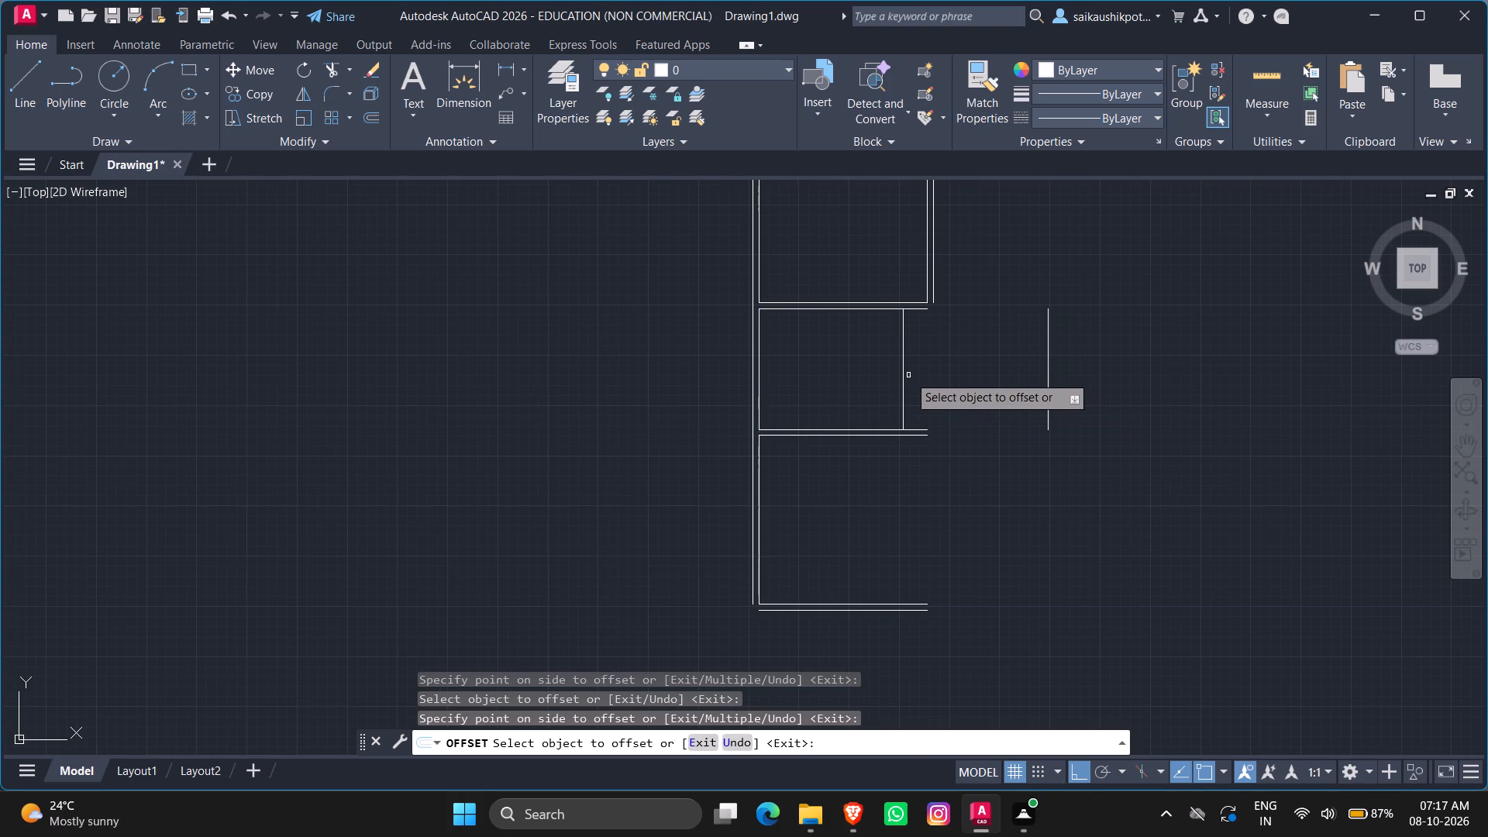
Offset the vertical line 12' into the 10' space 6" to its right to form the partition wall's second face.
{"action": "left_click", "coordinate": [904, 374]}
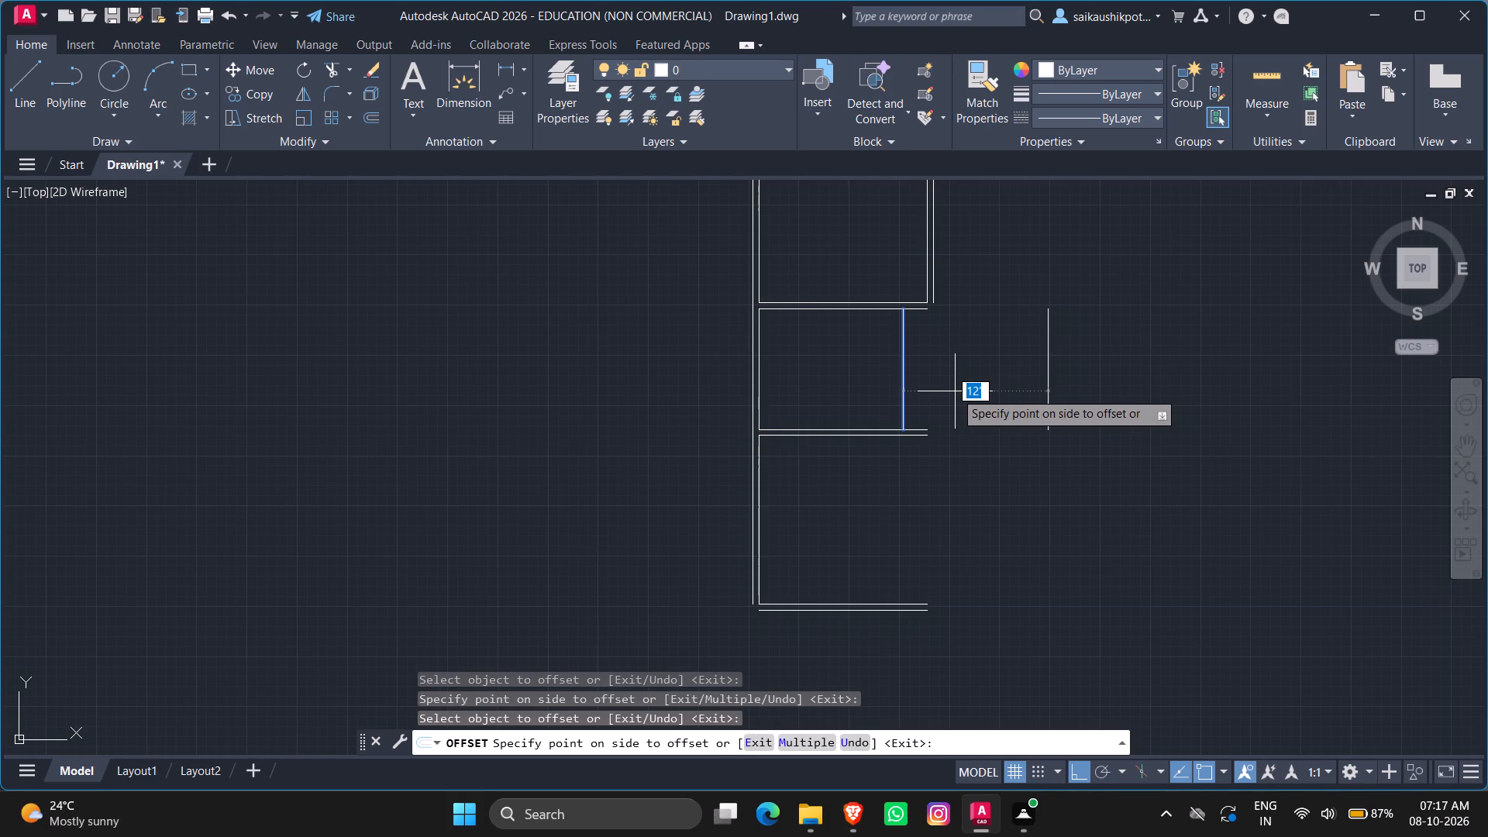
{"action": "type", "text": "6\""}
{"action": "key", "text": "Return"}
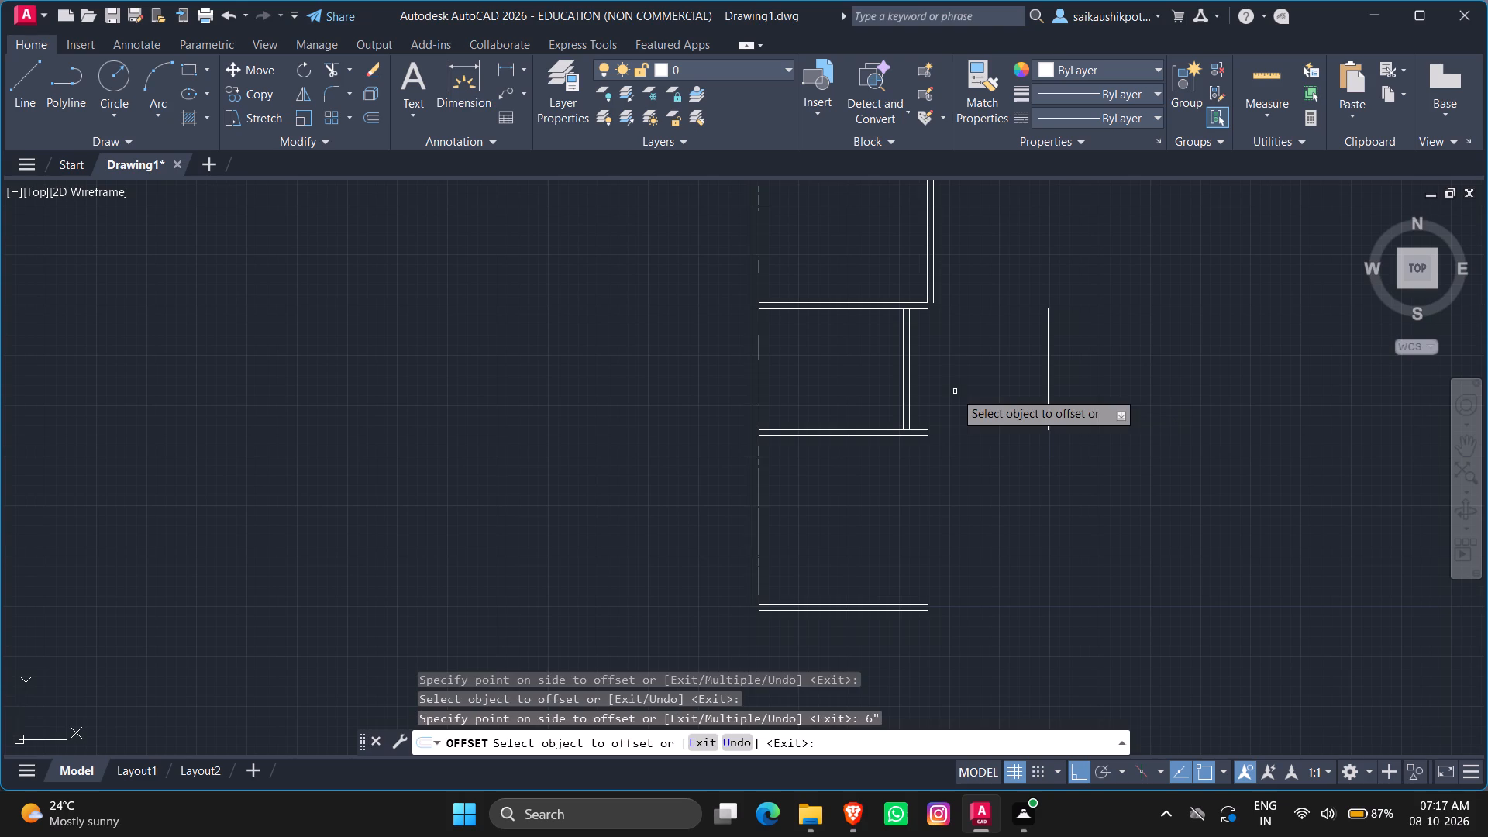
{"action": "key", "text": "Escape"}
{"action": "key", "text": "Escape"}
{"action": "key", "text": "Escape"}
{"action": "key", "text": "Escape"}
{"action": "key", "text": "Escape"}
{"action": "key", "text": "Escape"}
Fillet the outer right wall line of the room above with the top line of the 10' space into a square corner.
{"action": "scroll", "coordinate": [914, 274], "scroll_direction": "up", "scroll_amount": 3}
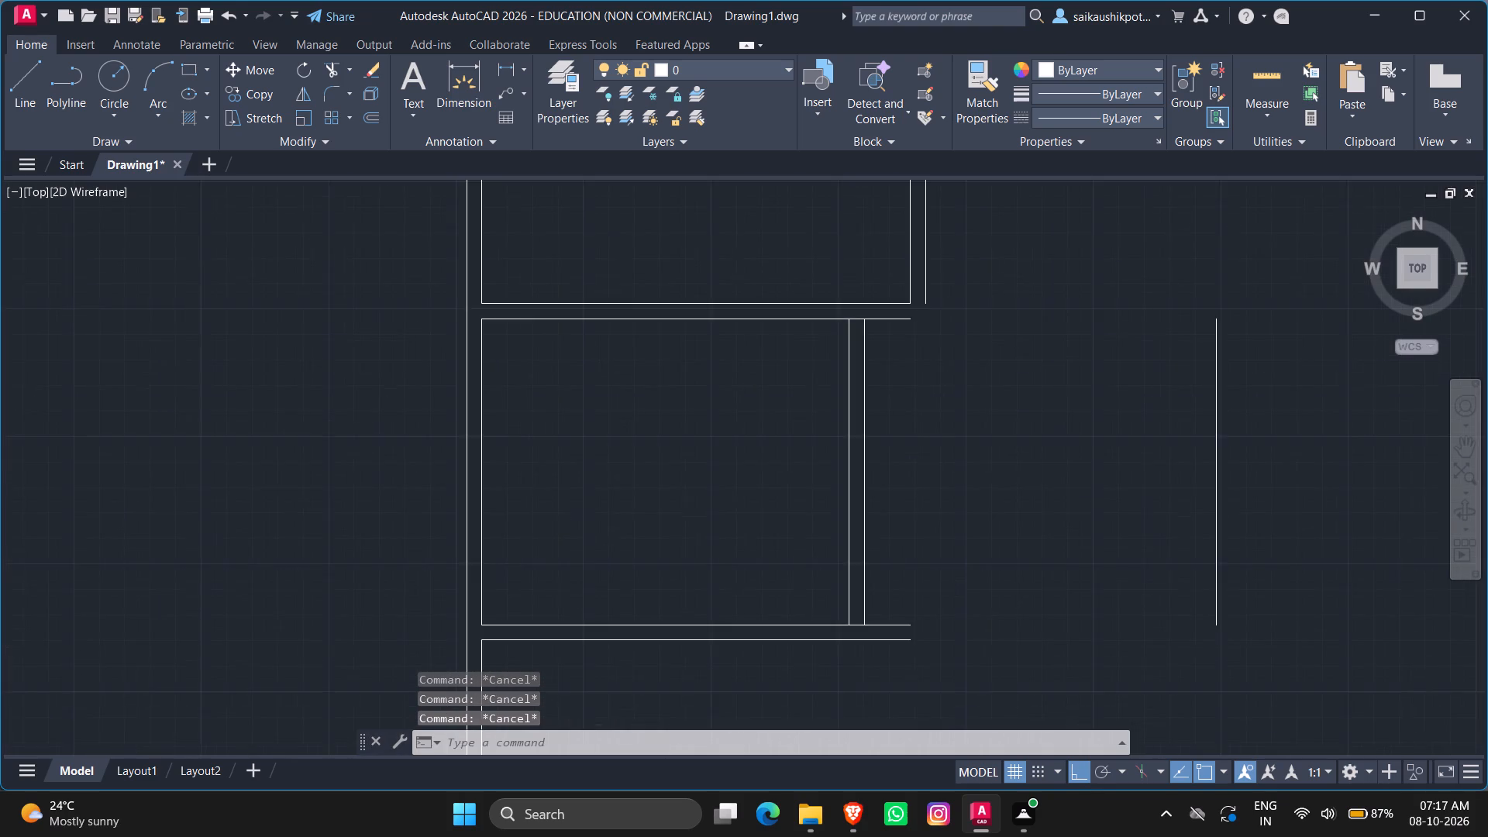
{"action": "scroll", "coordinate": [969, 351], "scroll_direction": "up", "scroll_amount": 1}
{"action": "type", "text": "FILLET"}
{"action": "key", "text": "Return"}
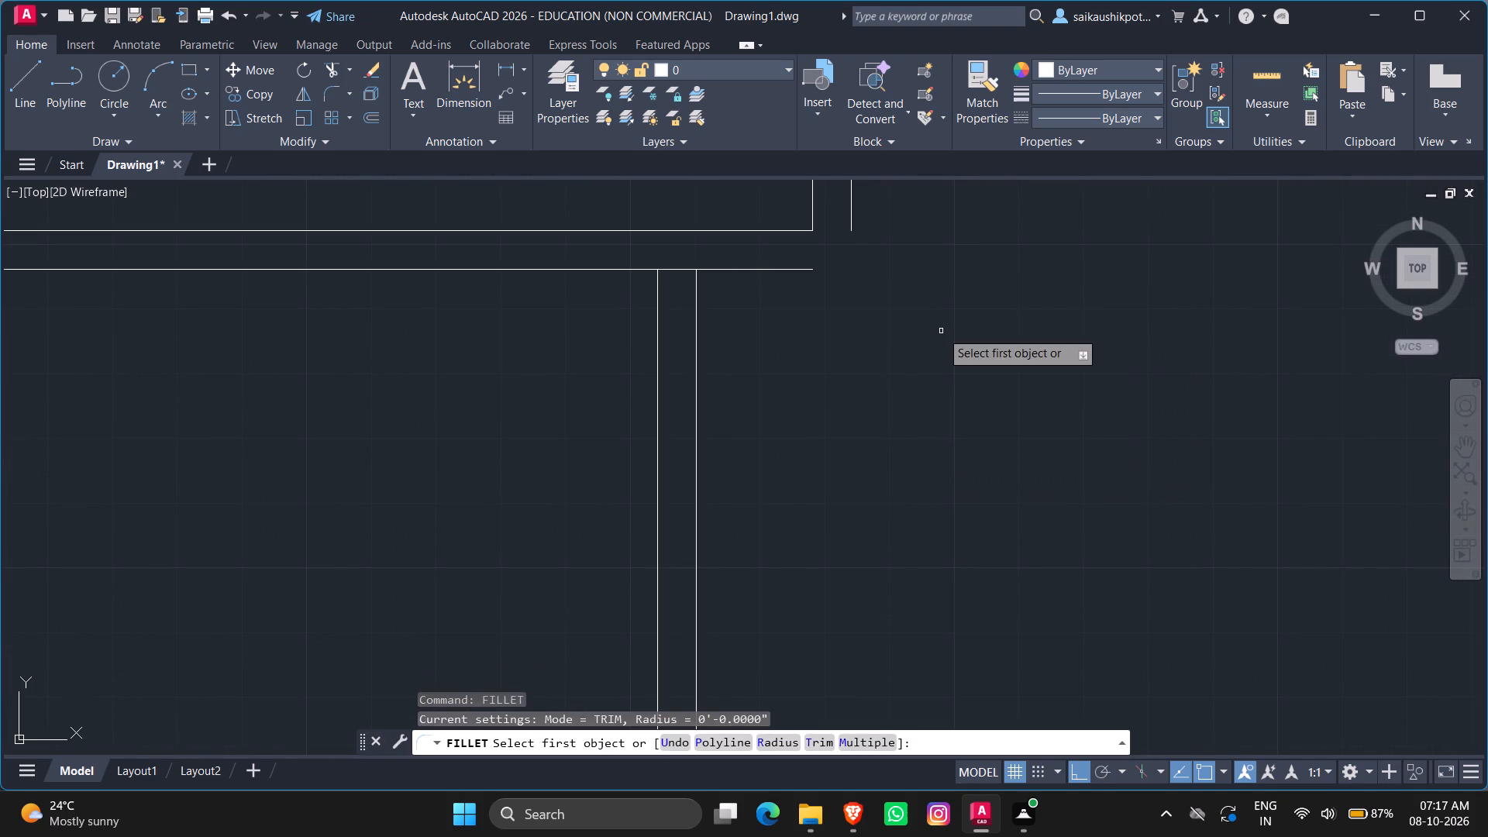
{"action": "left_click", "coordinate": [852, 217]}
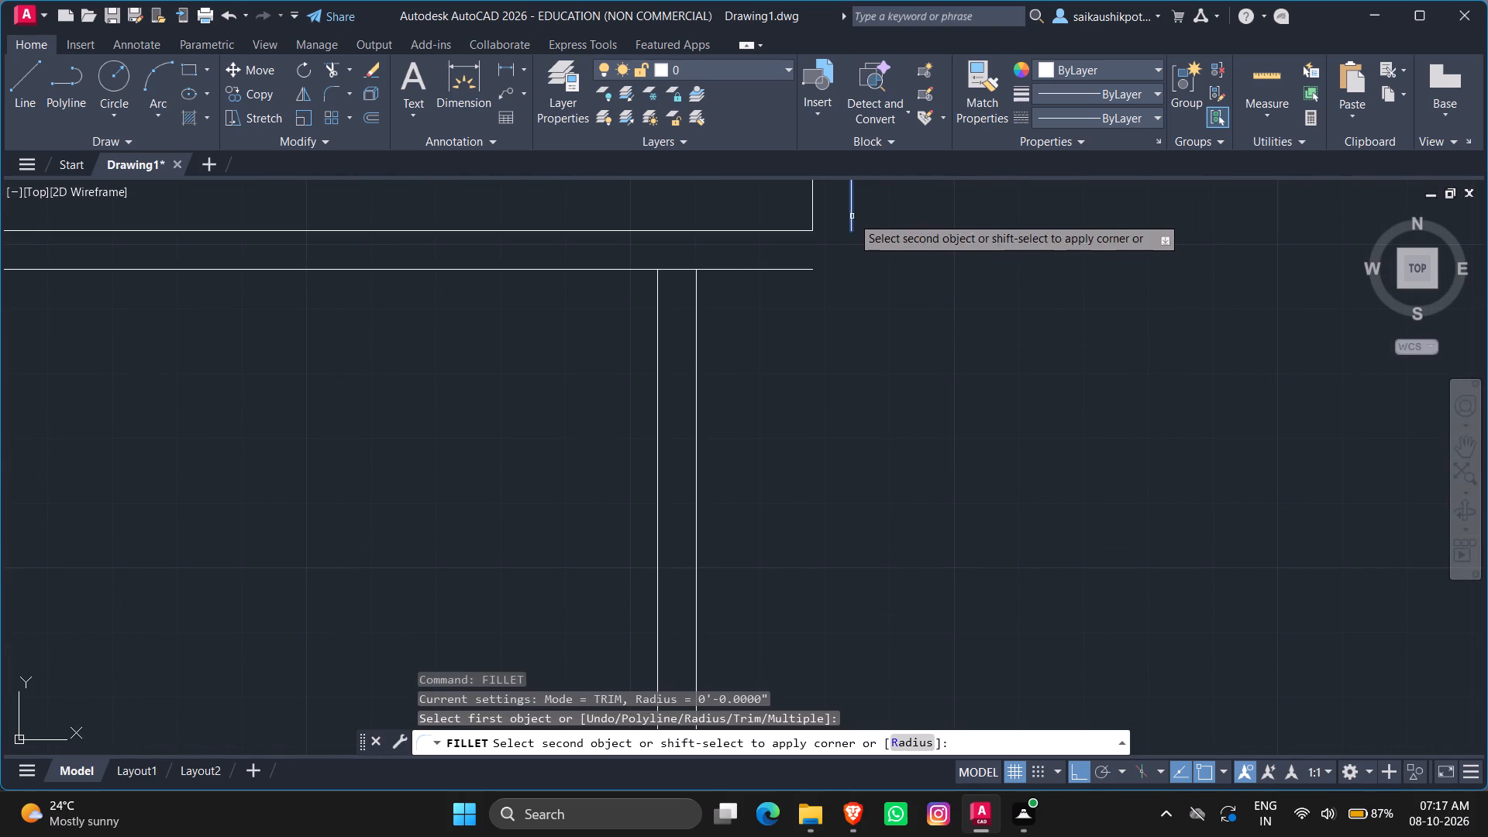
{"action": "left_click", "coordinate": [812, 271]}
{"action": "key", "text": "Escape"}
{"action": "key", "text": "Escape"}
{"action": "key", "text": "Escape"}
Draw a short vertical line across the wall below the 10' space, continuing down from the partition's outer face.
{"action": "scroll", "coordinate": [850, 404], "scroll_direction": "down", "scroll_amount": 2}
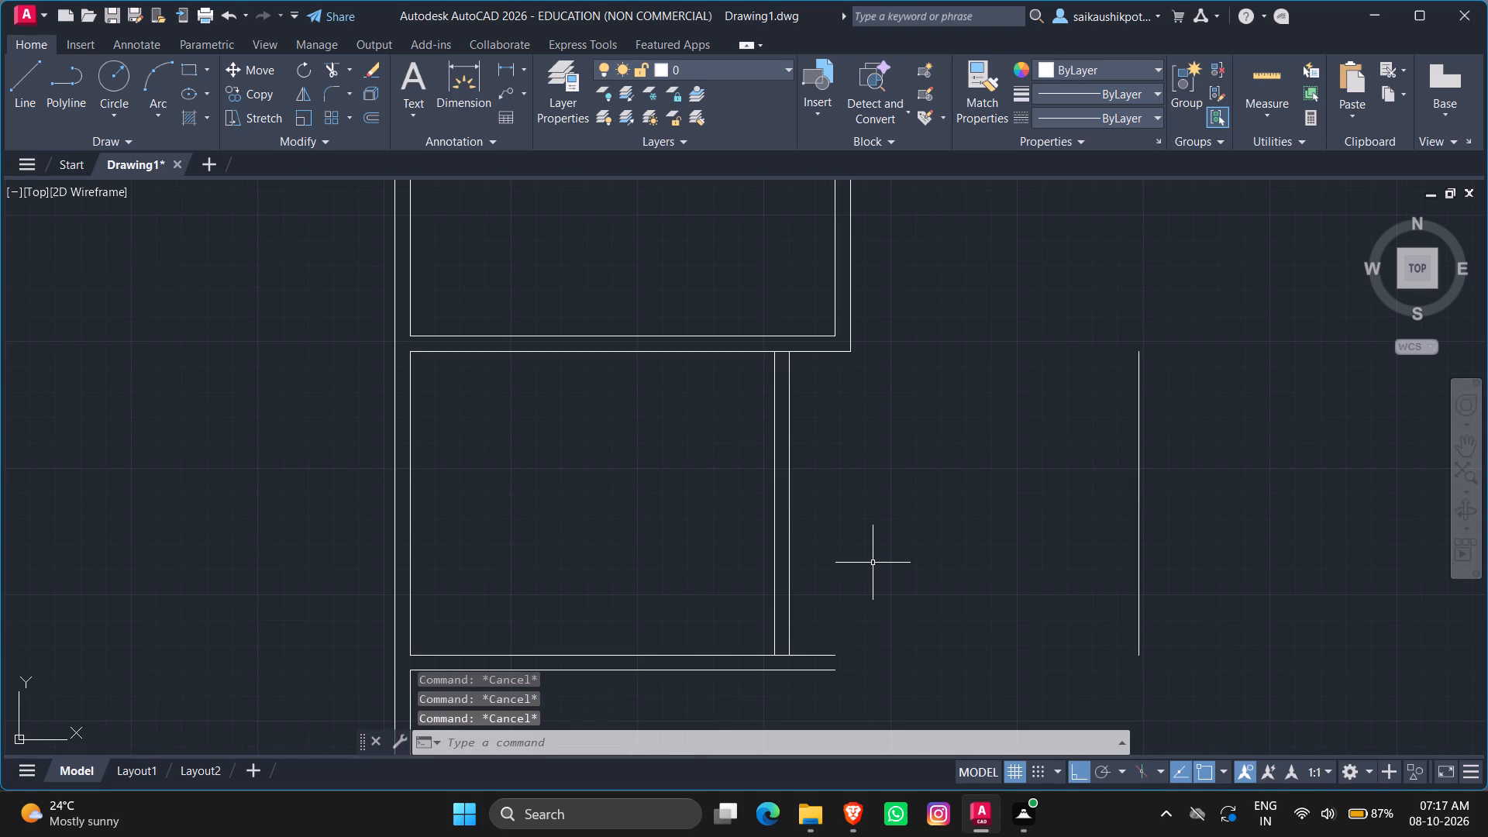
{"action": "scroll", "coordinate": [788, 705], "scroll_direction": "up", "scroll_amount": 2}
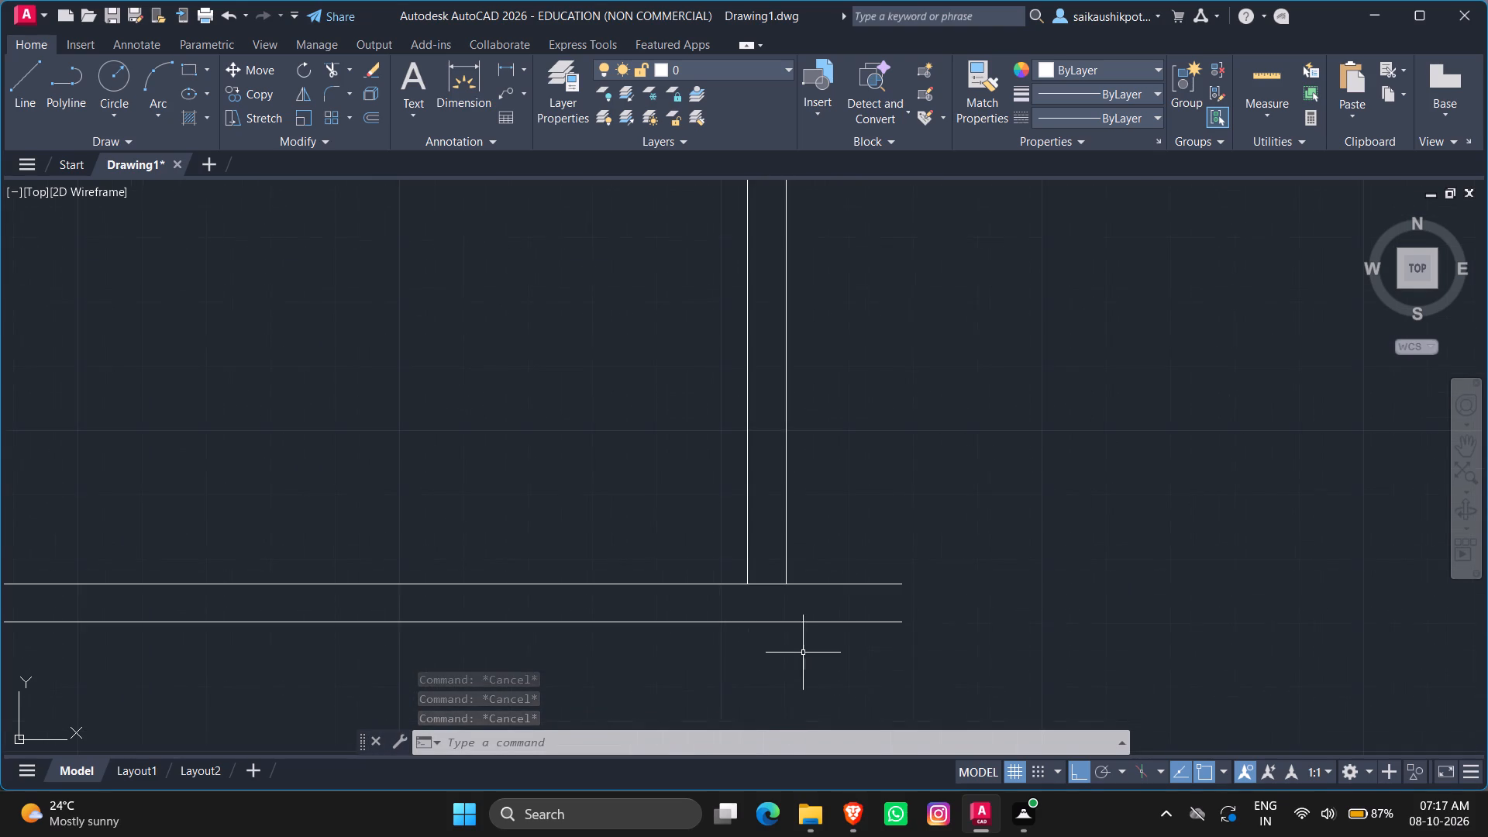
{"action": "scroll", "coordinate": [806, 649], "scroll_direction": "up", "scroll_amount": 1}
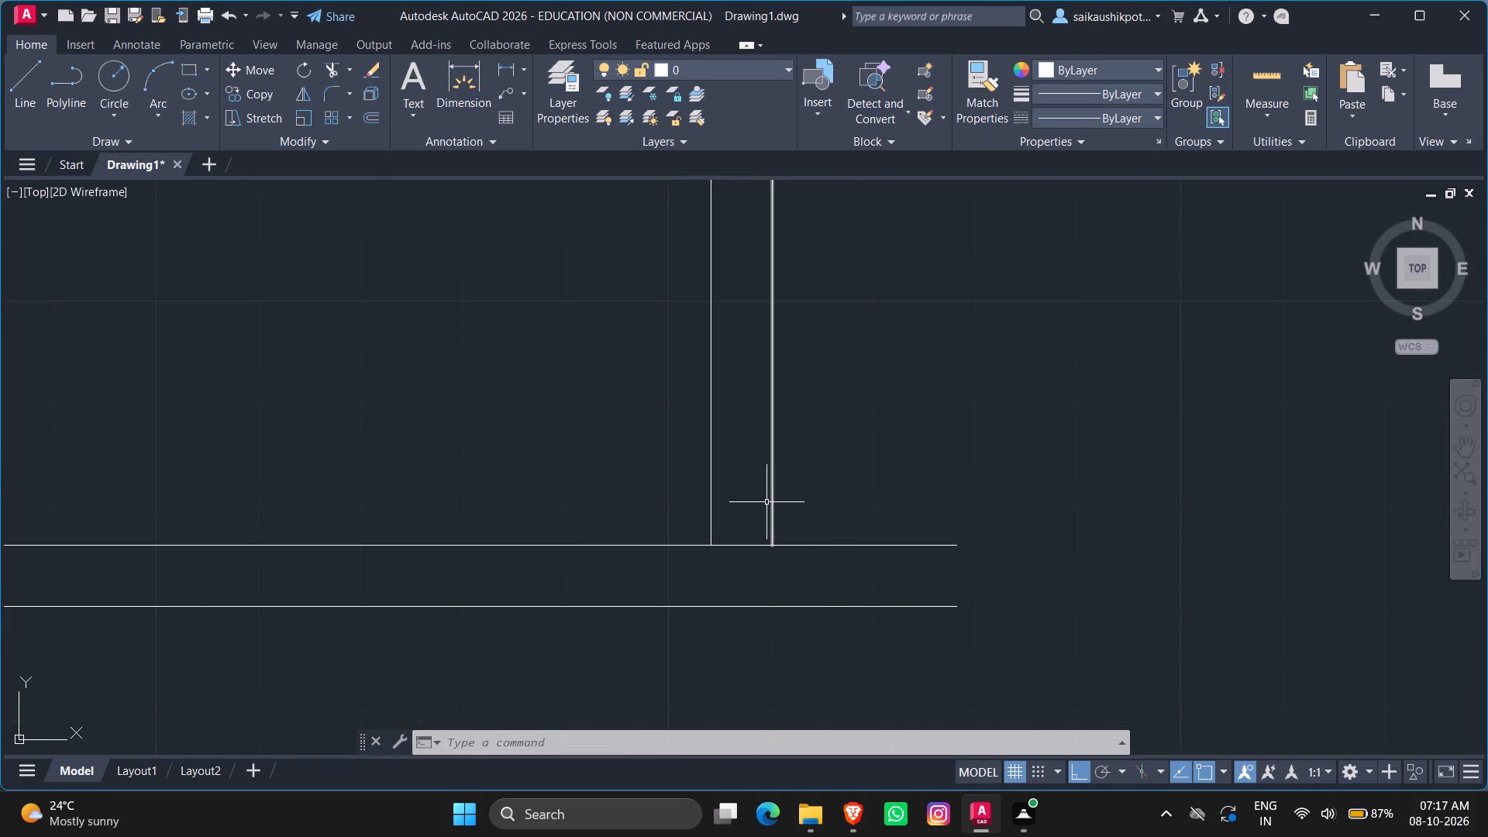
{"action": "key", "text": "l"}
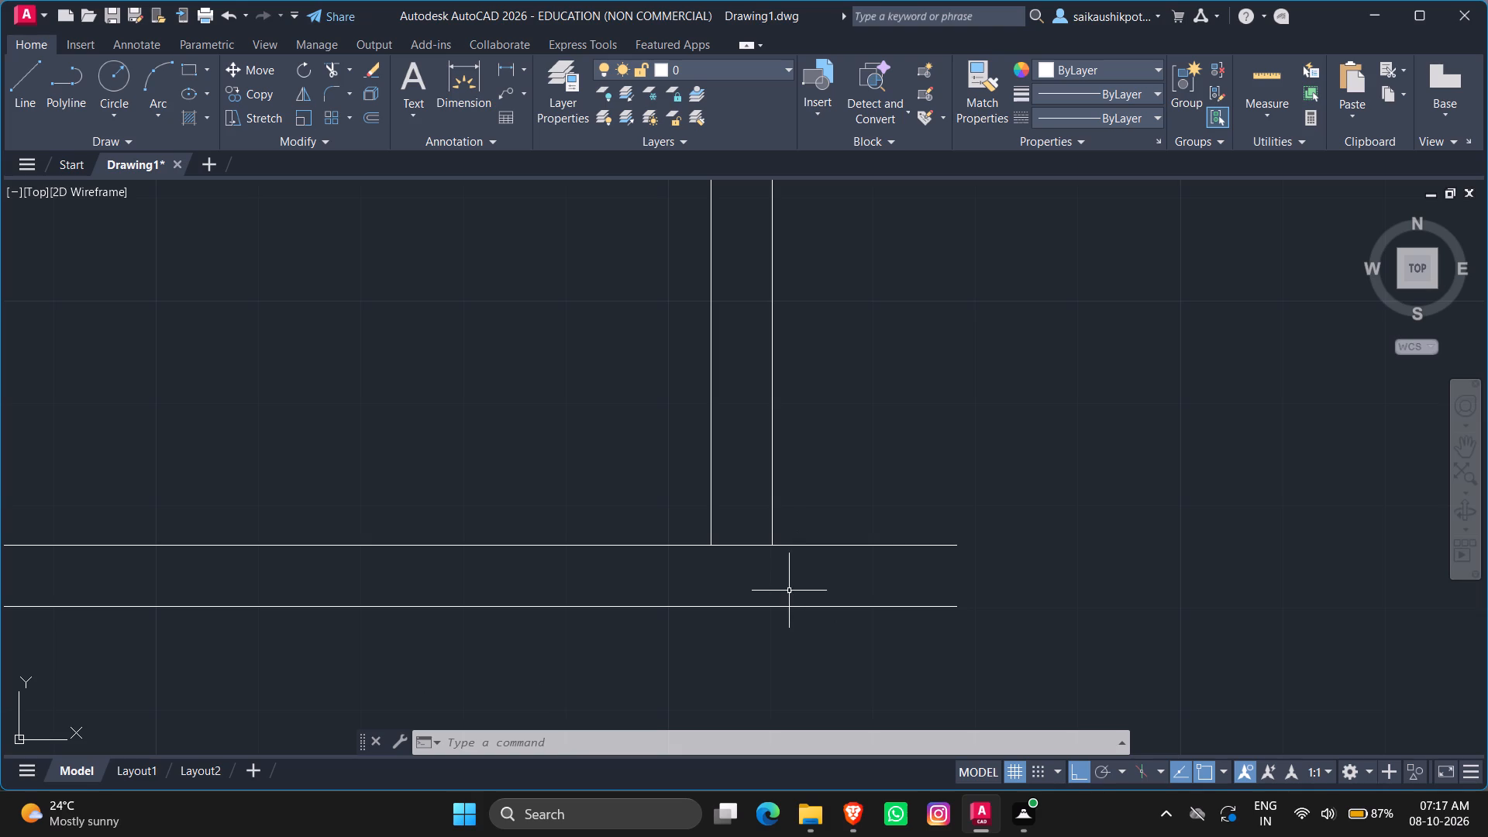
{"action": "key", "text": "Return"}
{"action": "left_click", "coordinate": [776, 543]}
{"action": "left_click", "coordinate": [771, 611]}
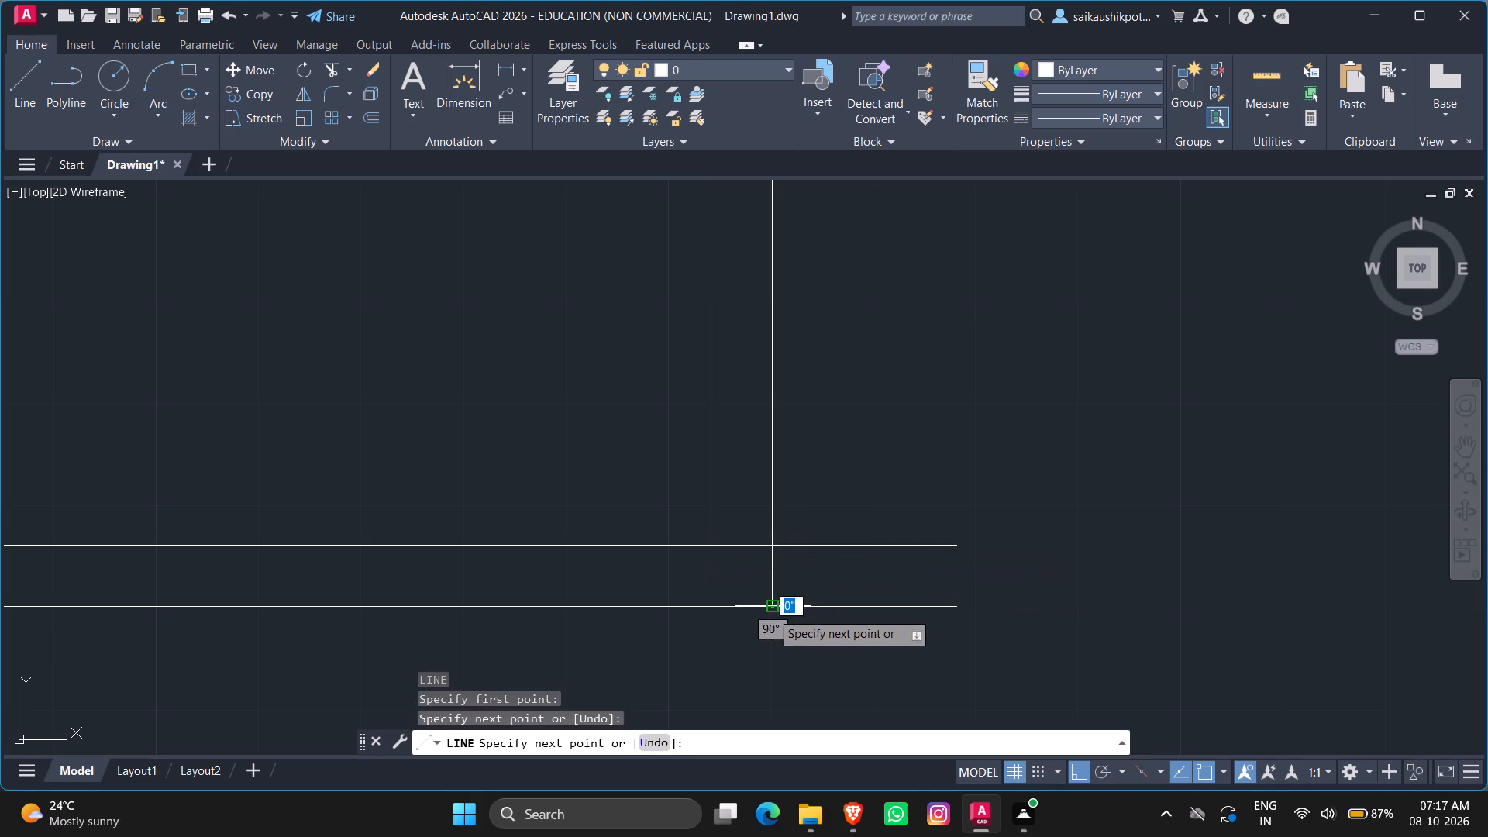
{"action": "key", "text": "Escape"}
Trim both horizontal lines of the wall below the 10' space where they extend past the partition's outer face.
{"action": "key", "text": "t"}
{"action": "key", "text": "r"}
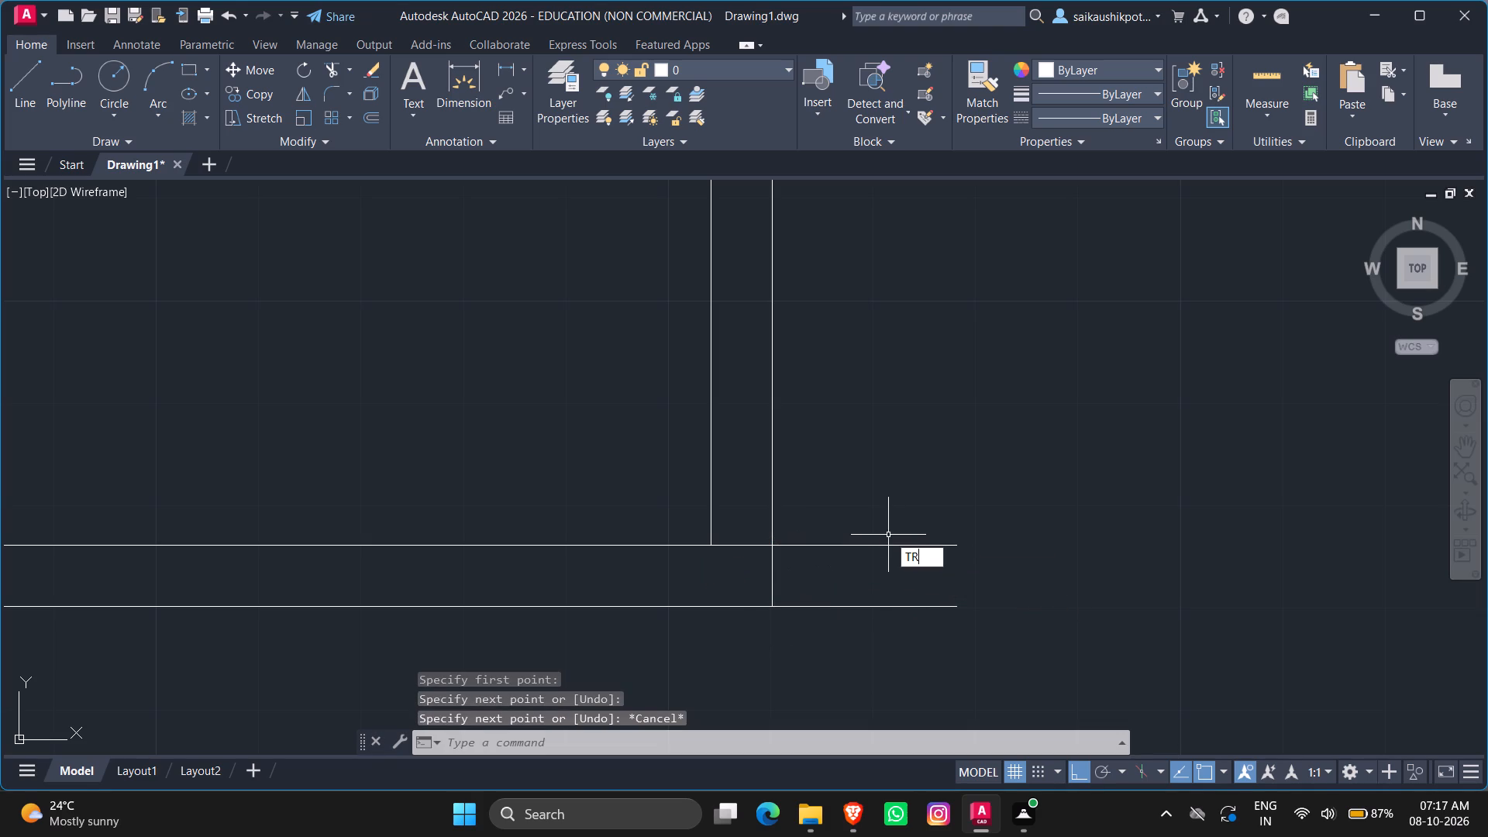
{"action": "key", "text": "Return"}
{"action": "key", "text": "Return"}
{"action": "left_click", "coordinate": [854, 652]}
{"action": "left_click", "coordinate": [856, 472]}
{"action": "key", "text": "Escape"}
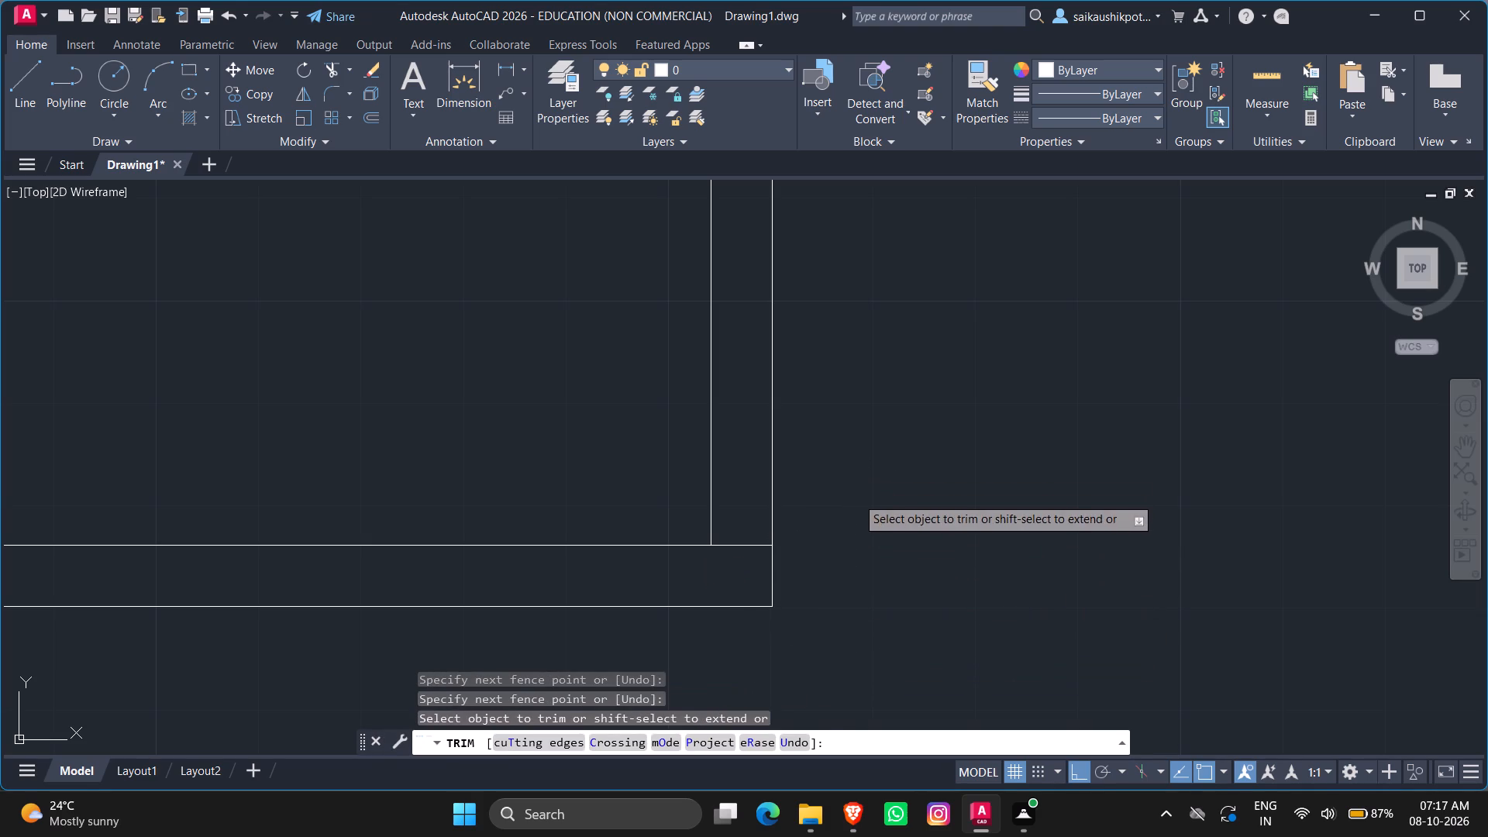
{"action": "key", "text": "Escape"}
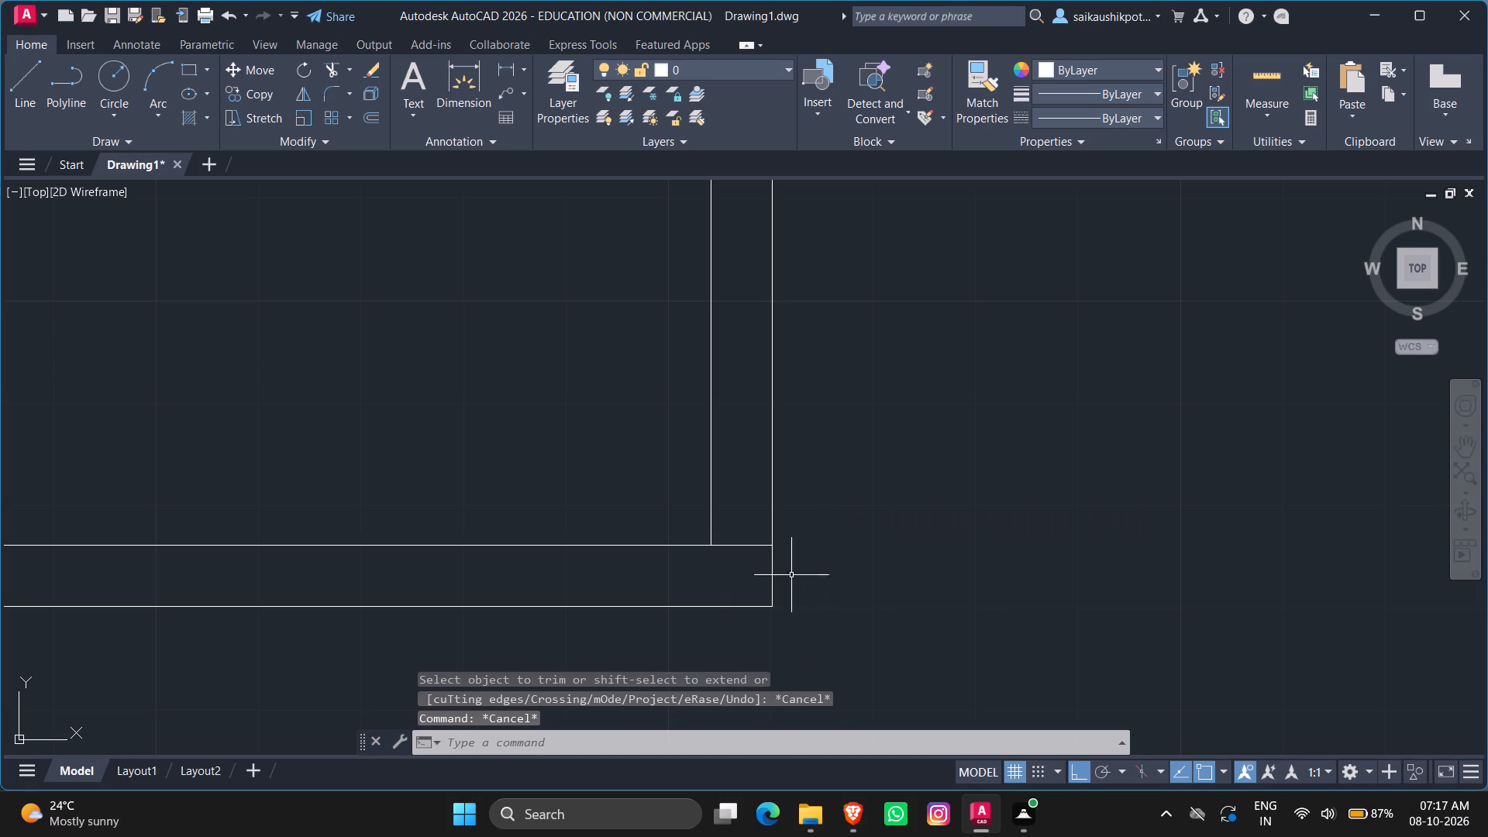
Offset the short wall-end line under the partition 1' to the left, inside the lower wall.
{"action": "key", "text": "o"}
{"action": "key", "text": "Return"}
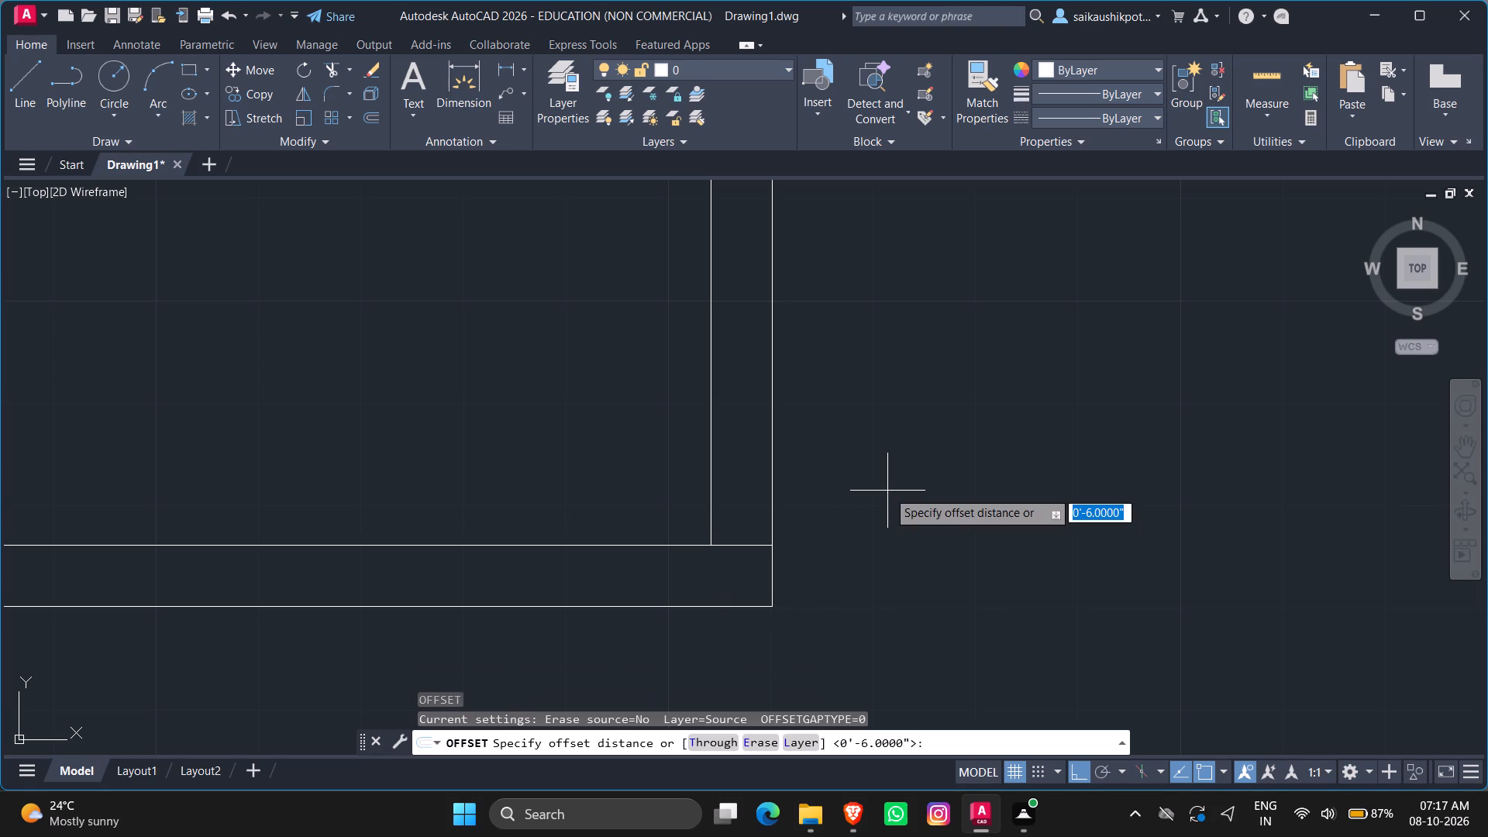
{"action": "type", "text": "1'"}
{"action": "key", "text": "Return"}
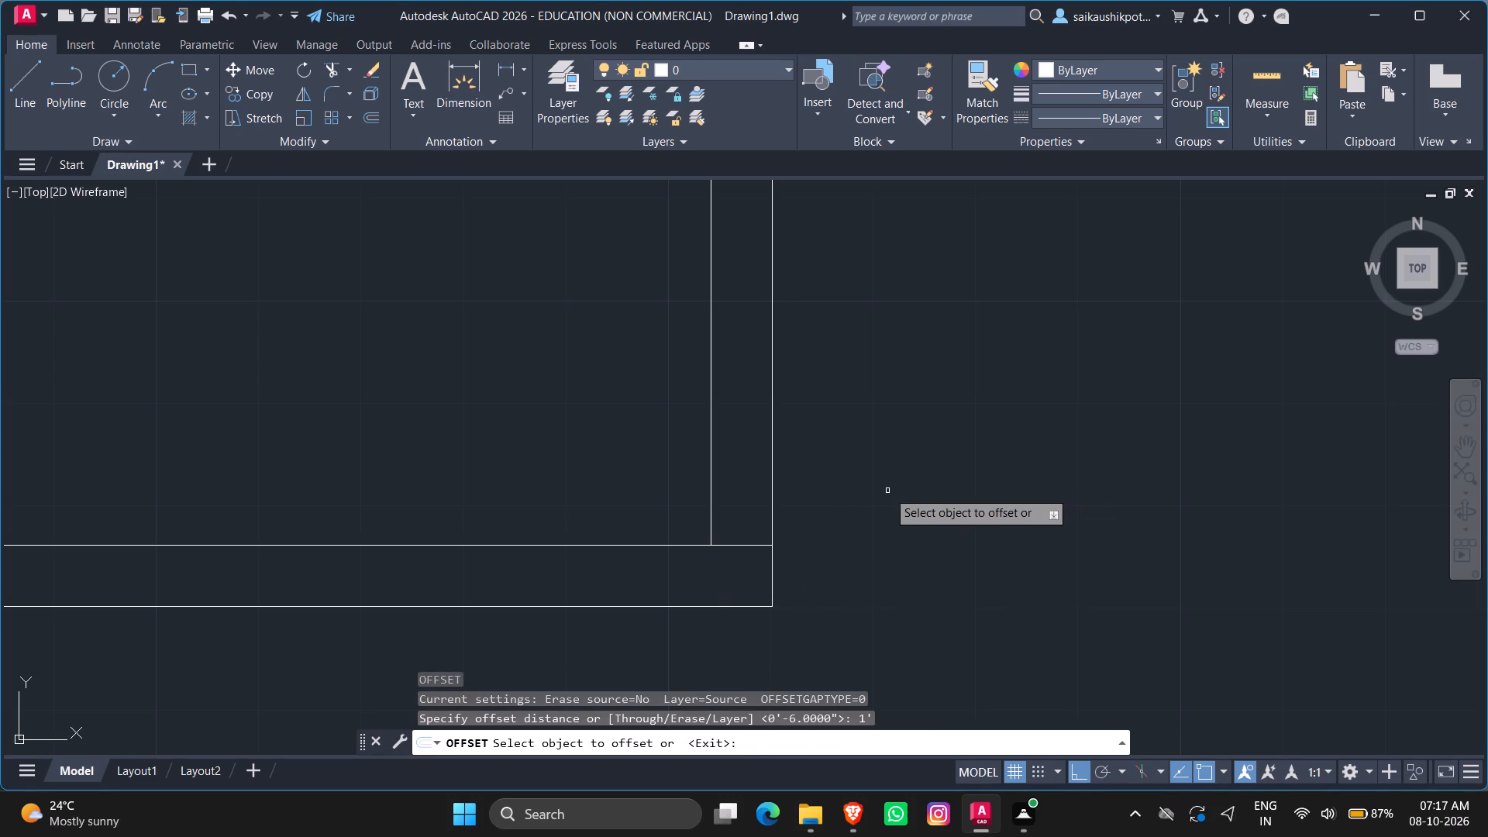
{"action": "left_click", "coordinate": [773, 578]}
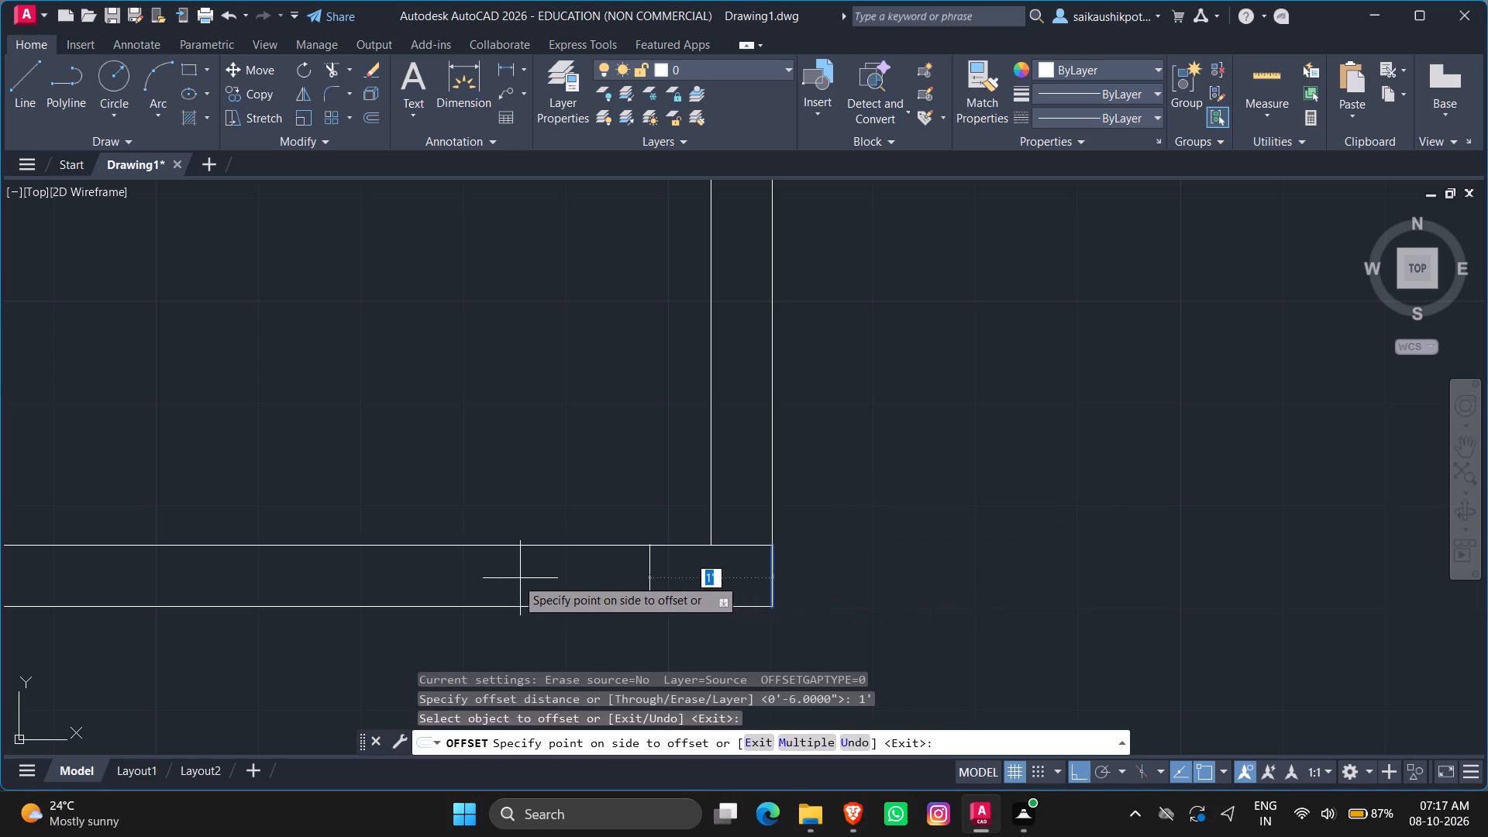
{"action": "left_click", "coordinate": [507, 578]}
{"action": "scroll", "coordinate": [859, 480], "scroll_direction": "down", "scroll_amount": 2}
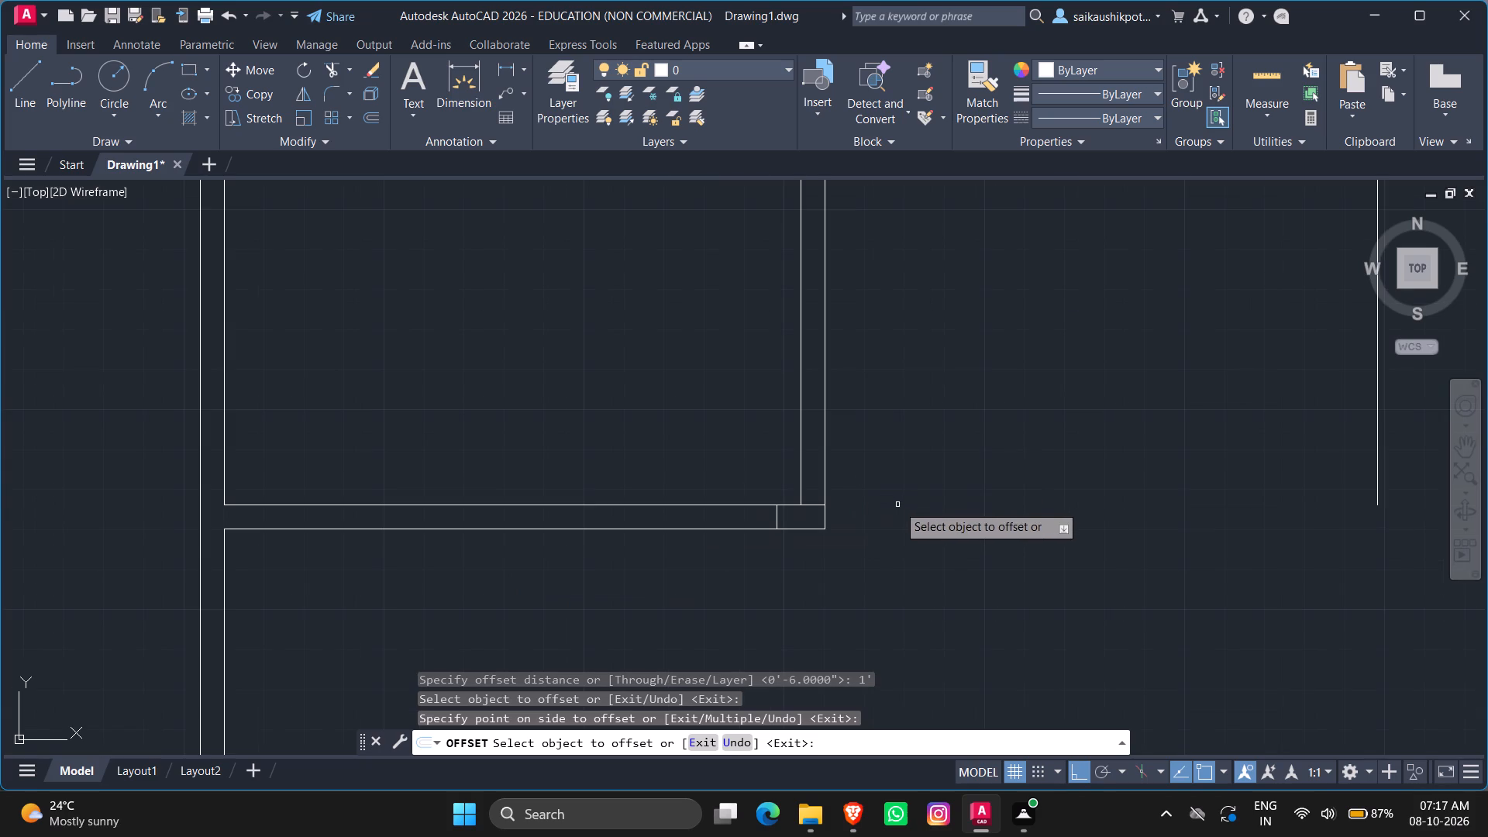
{"action": "scroll", "coordinate": [217, 522], "scroll_direction": "up", "scroll_amount": 2}
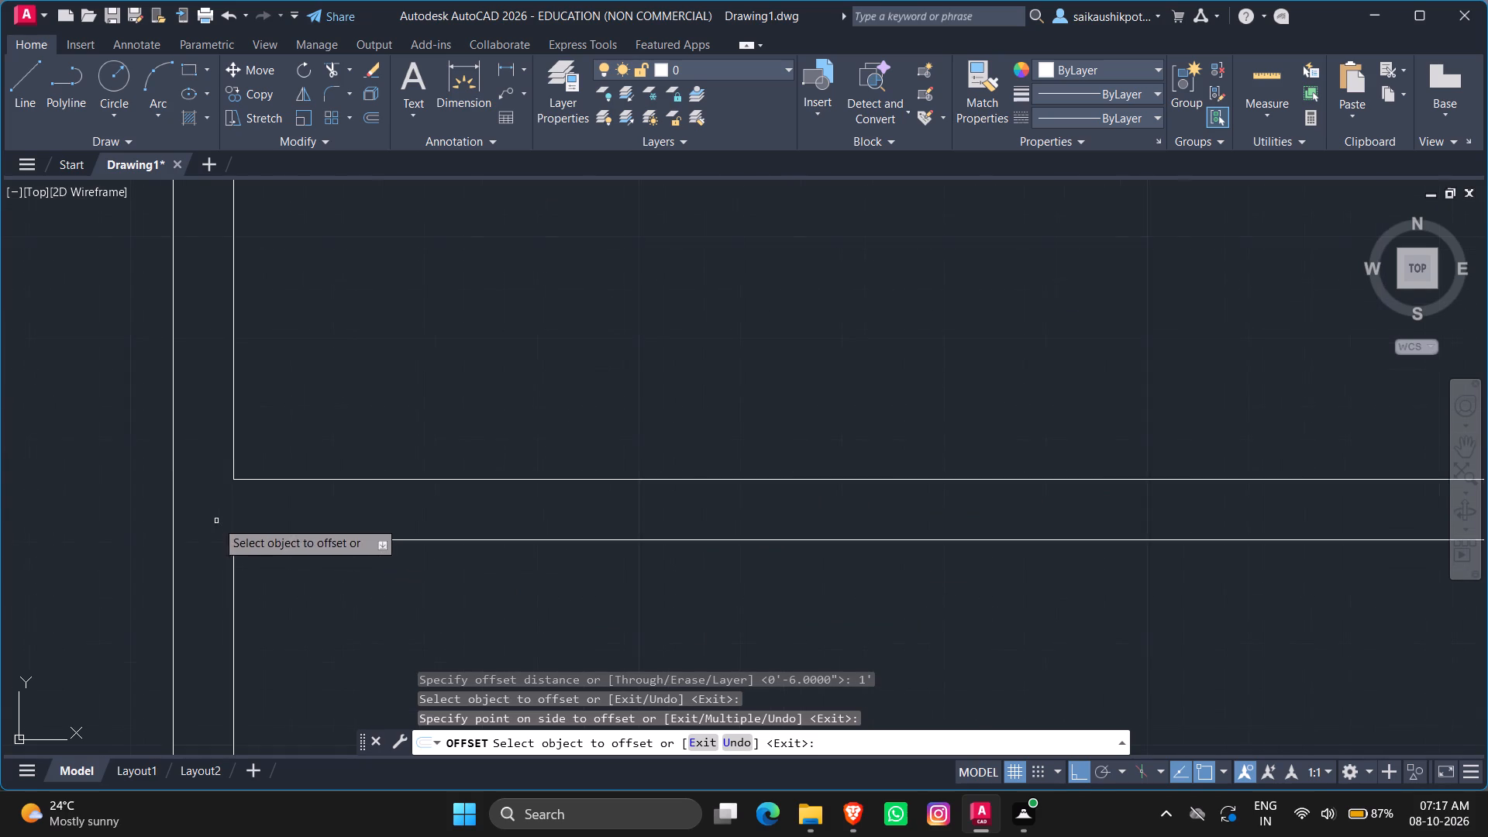
{"action": "scroll", "coordinate": [216, 521], "scroll_direction": "up", "scroll_amount": 1}
{"action": "key", "text": "Escape"}
{"action": "key", "text": "Escape"}
{"action": "key", "text": "Escape"}
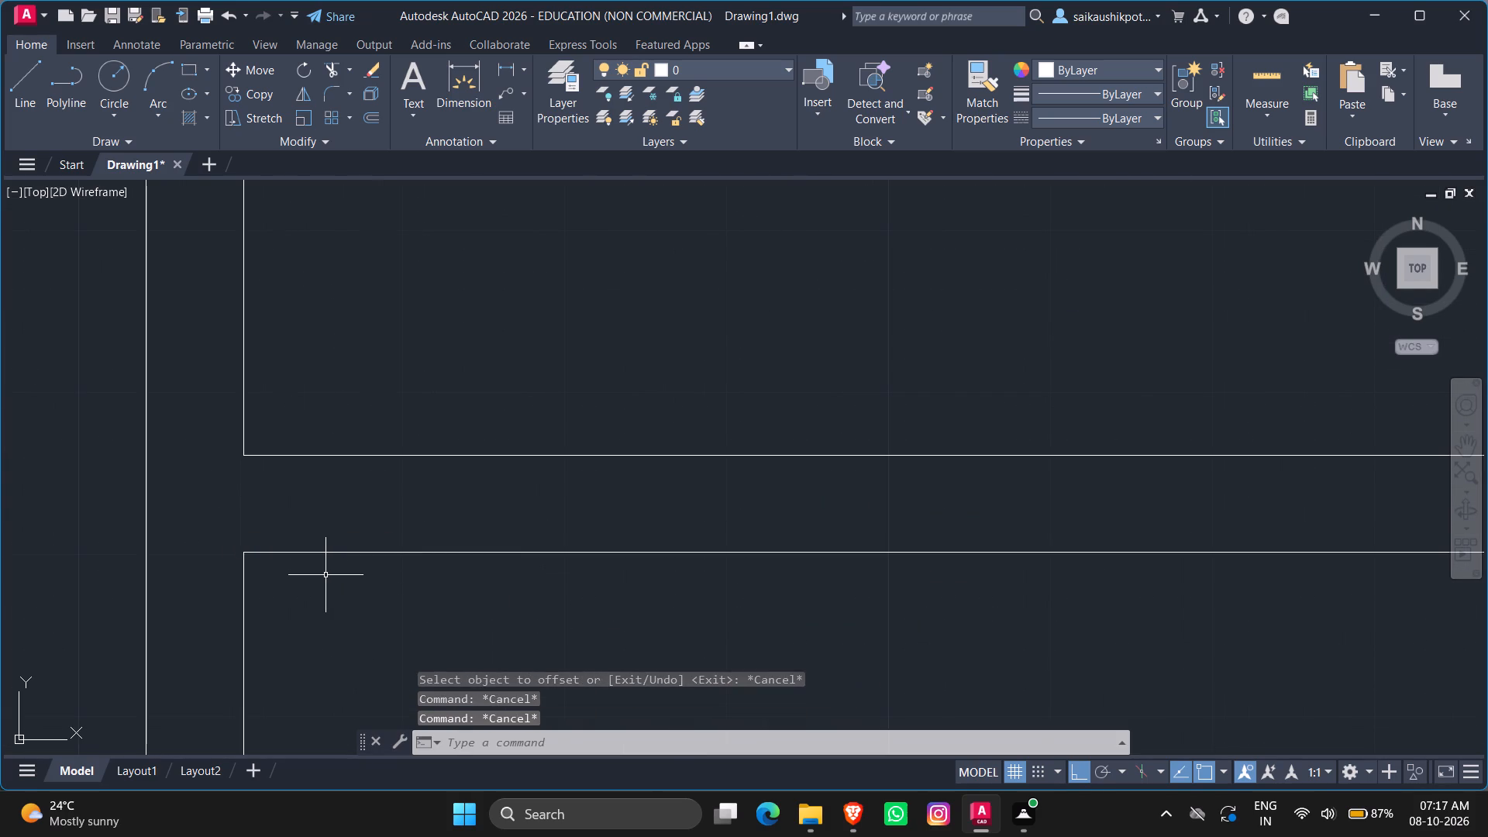
Draw a short vertical line across the same lower wall at its left end, connecting the two inner corners.
{"action": "key", "text": "l"}
{"action": "key", "text": "Return"}
{"action": "left_click", "coordinate": [240, 456]}
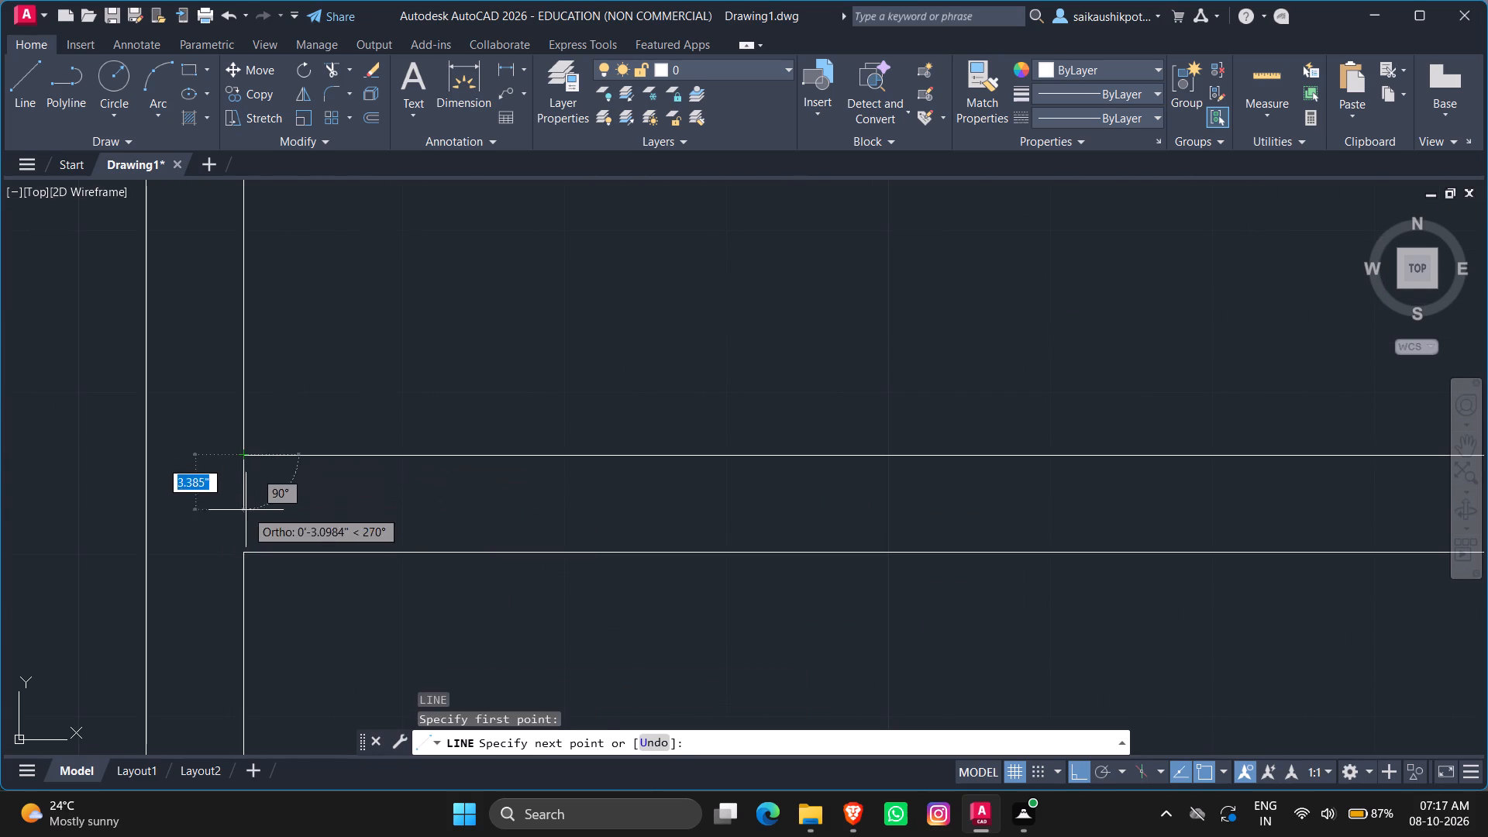
{"action": "left_click", "coordinate": [244, 557]}
{"action": "key", "text": "Escape"}
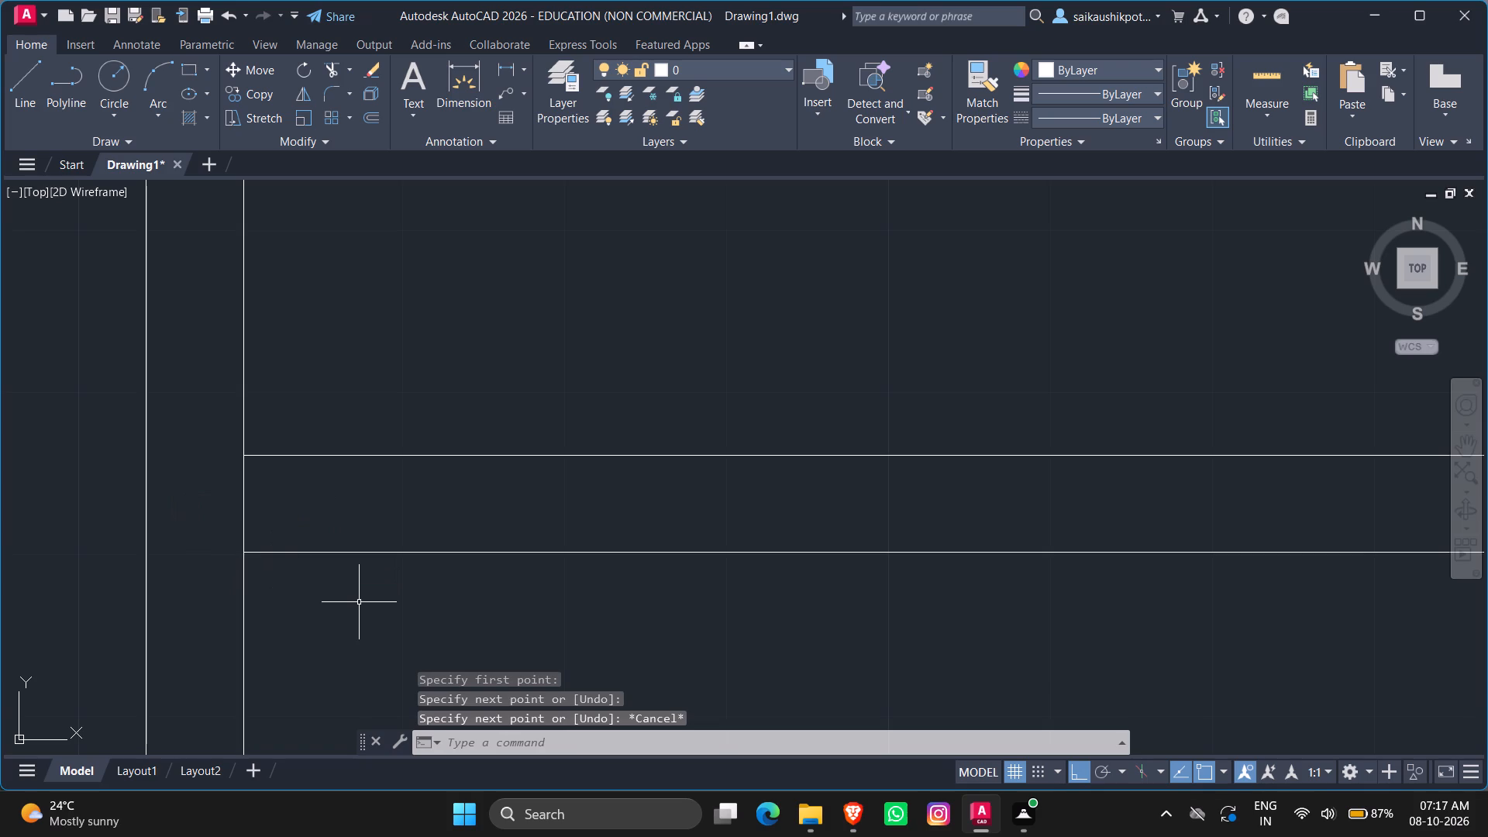
Offset the short line at the lower wall's left end 1' to the right.
{"action": "key", "text": "o"}
{"action": "key", "text": "Return"}
{"action": "type", "text": "1'"}
{"action": "key", "text": "Return"}
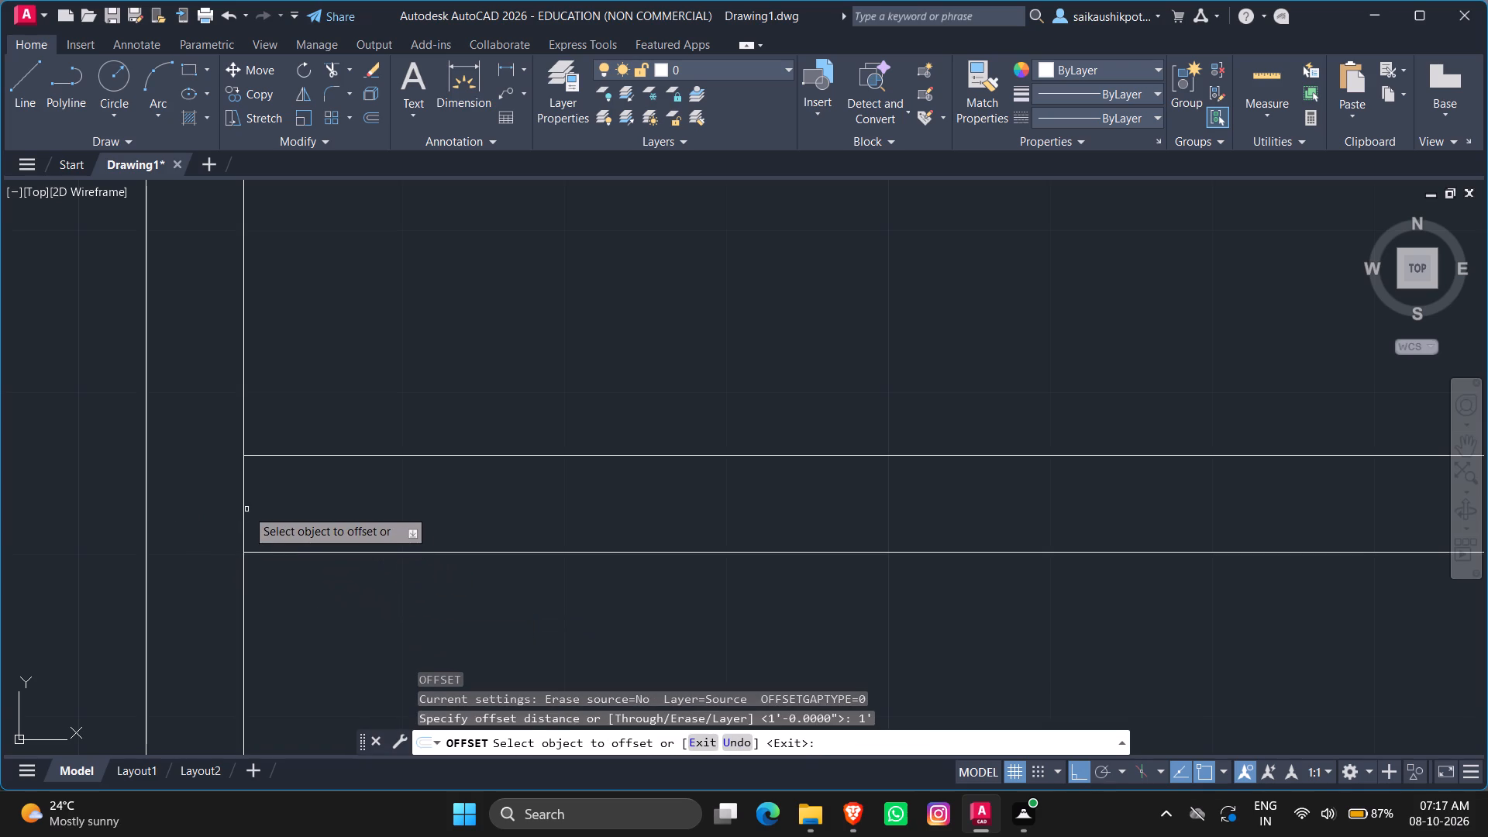
{"action": "left_click", "coordinate": [243, 508]}
{"action": "left_click", "coordinate": [786, 547]}
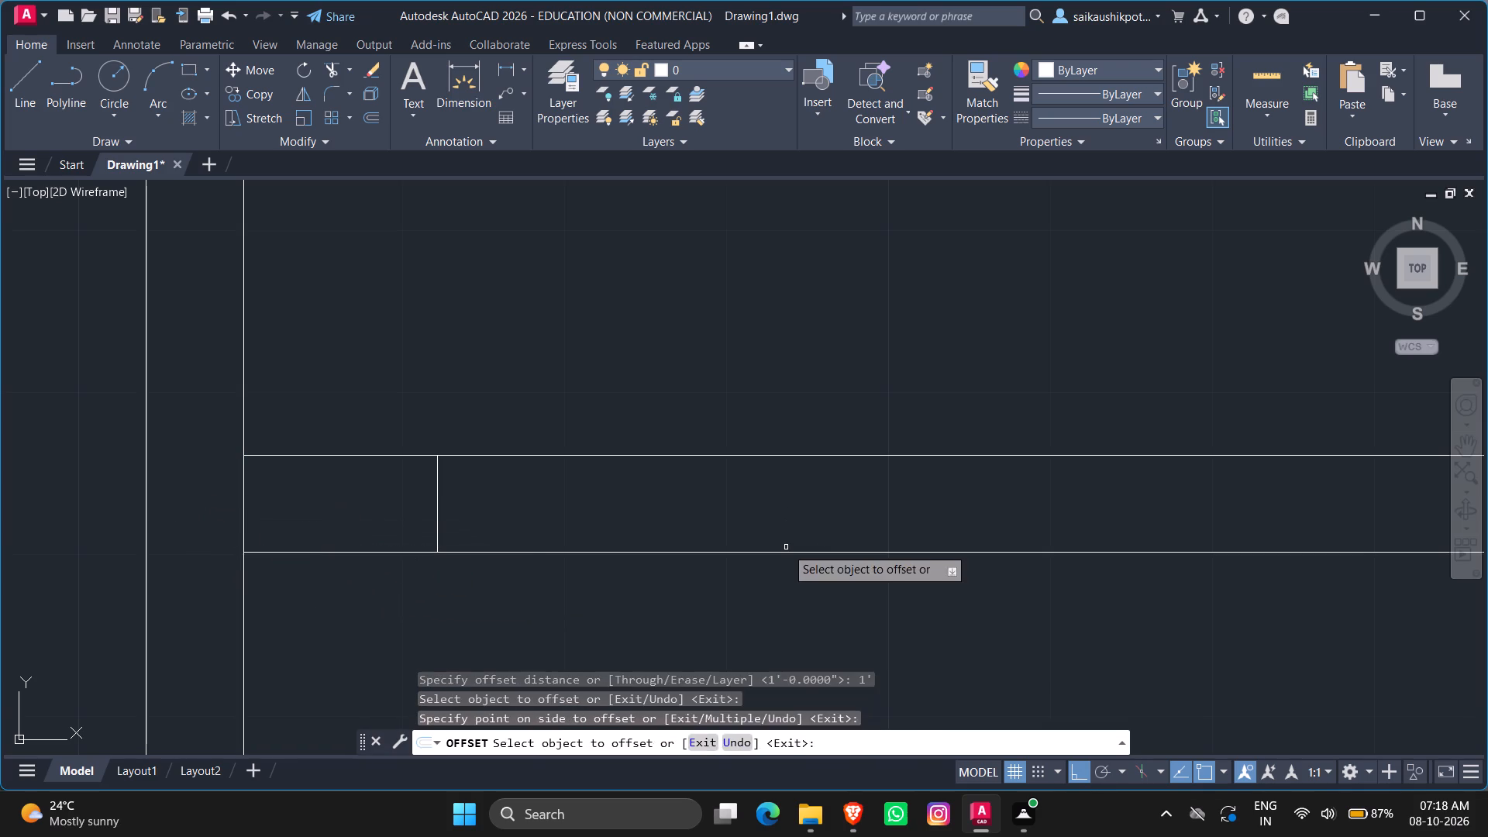
{"action": "key", "text": "Escape"}
Trim both lower wall lines between the two 1' offsets, opening the wall and leaving a stub at each end.
{"action": "scroll", "coordinate": [724, 531], "scroll_direction": "down", "scroll_amount": 4}
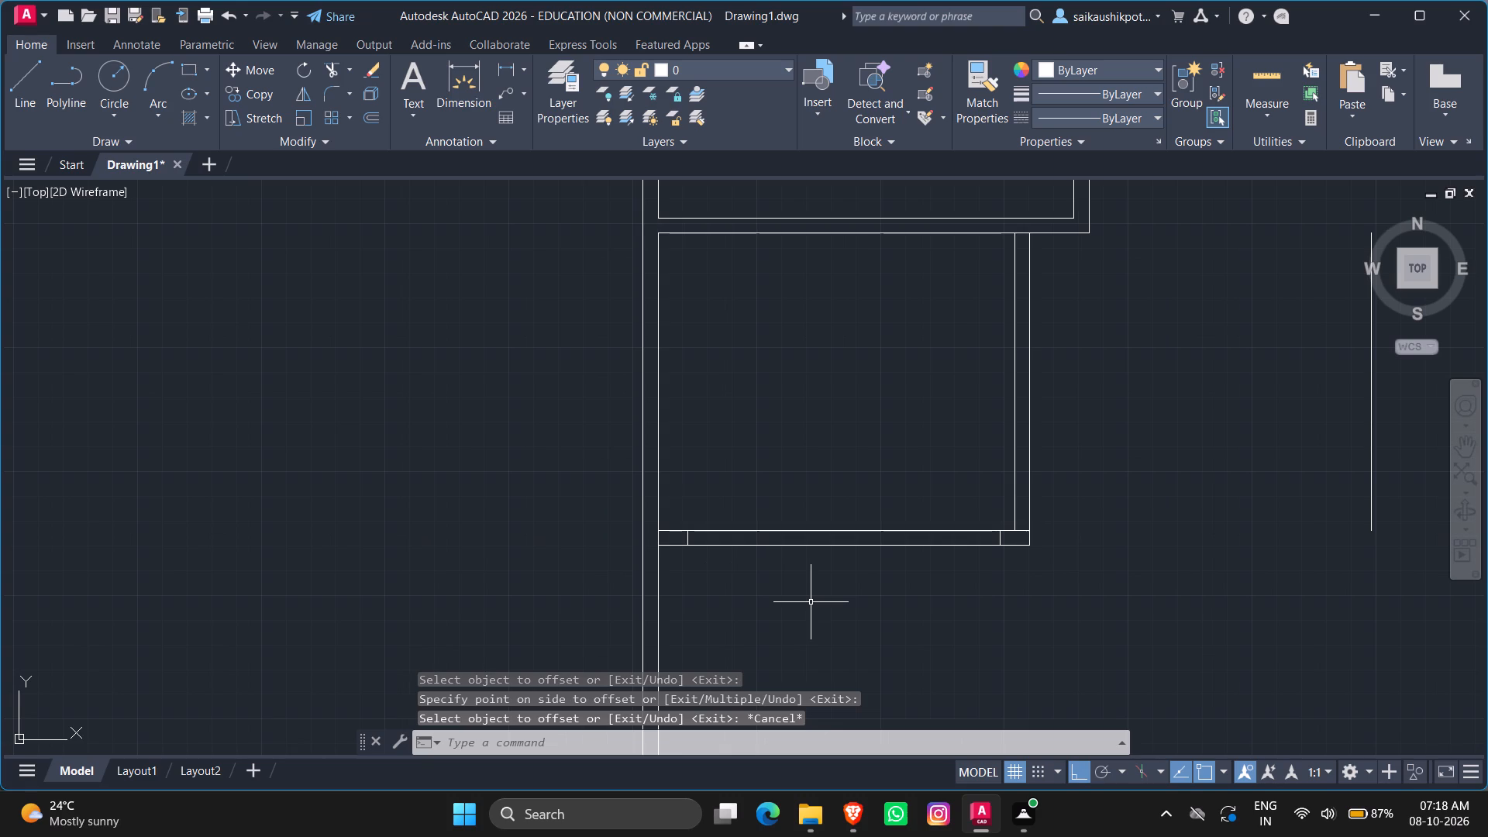
{"action": "key", "text": "Escape"}
{"action": "key", "text": "Escape"}
{"action": "key", "text": "Escape"}
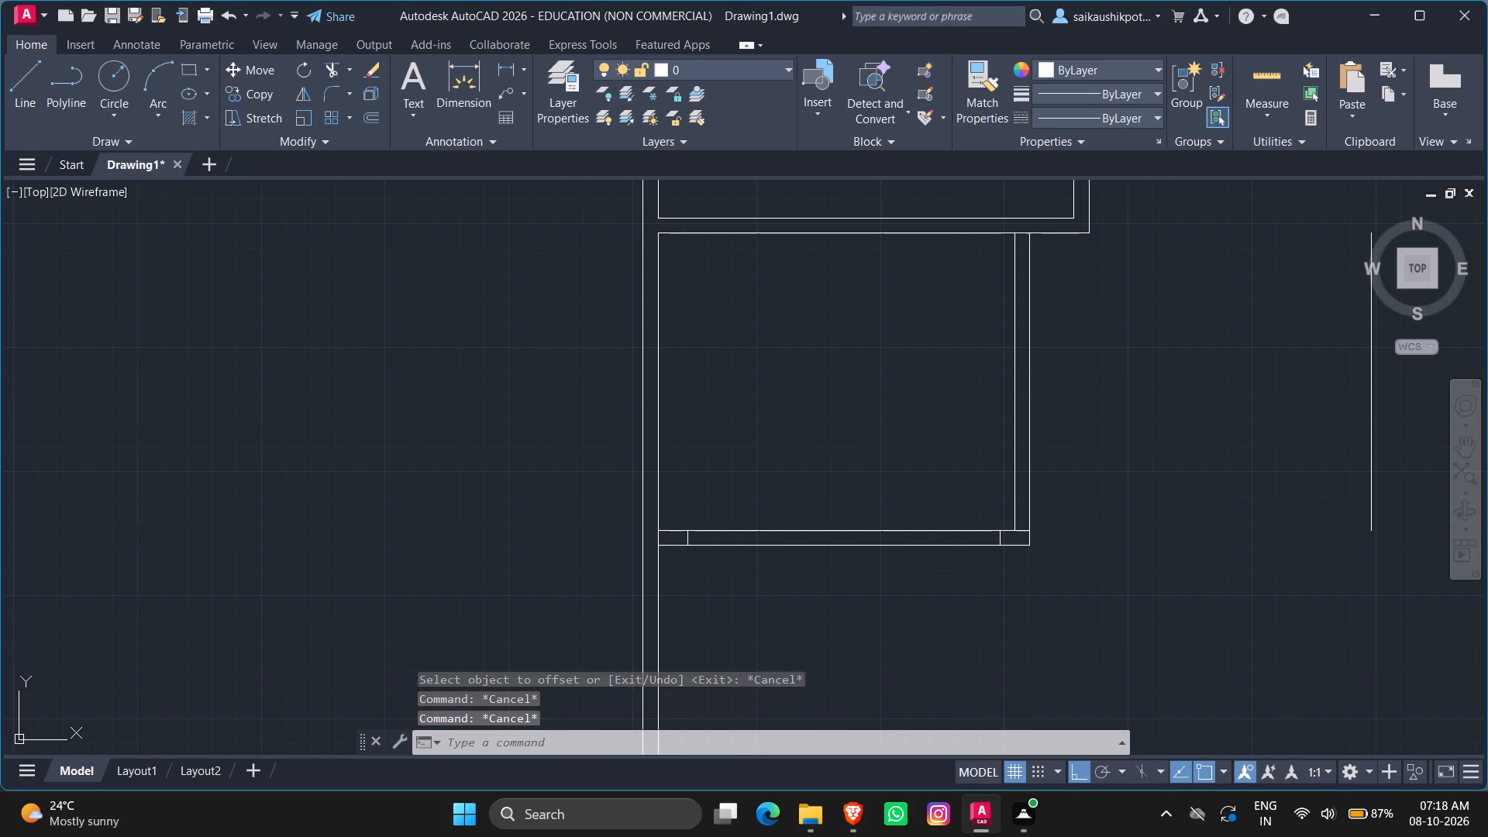
{"action": "type", "text": "TR"}
{"action": "key", "text": "Return"}
{"action": "key", "text": "Return"}
{"action": "left_click_drag", "start_coordinate": [782, 596], "coordinate": [790, 589]}
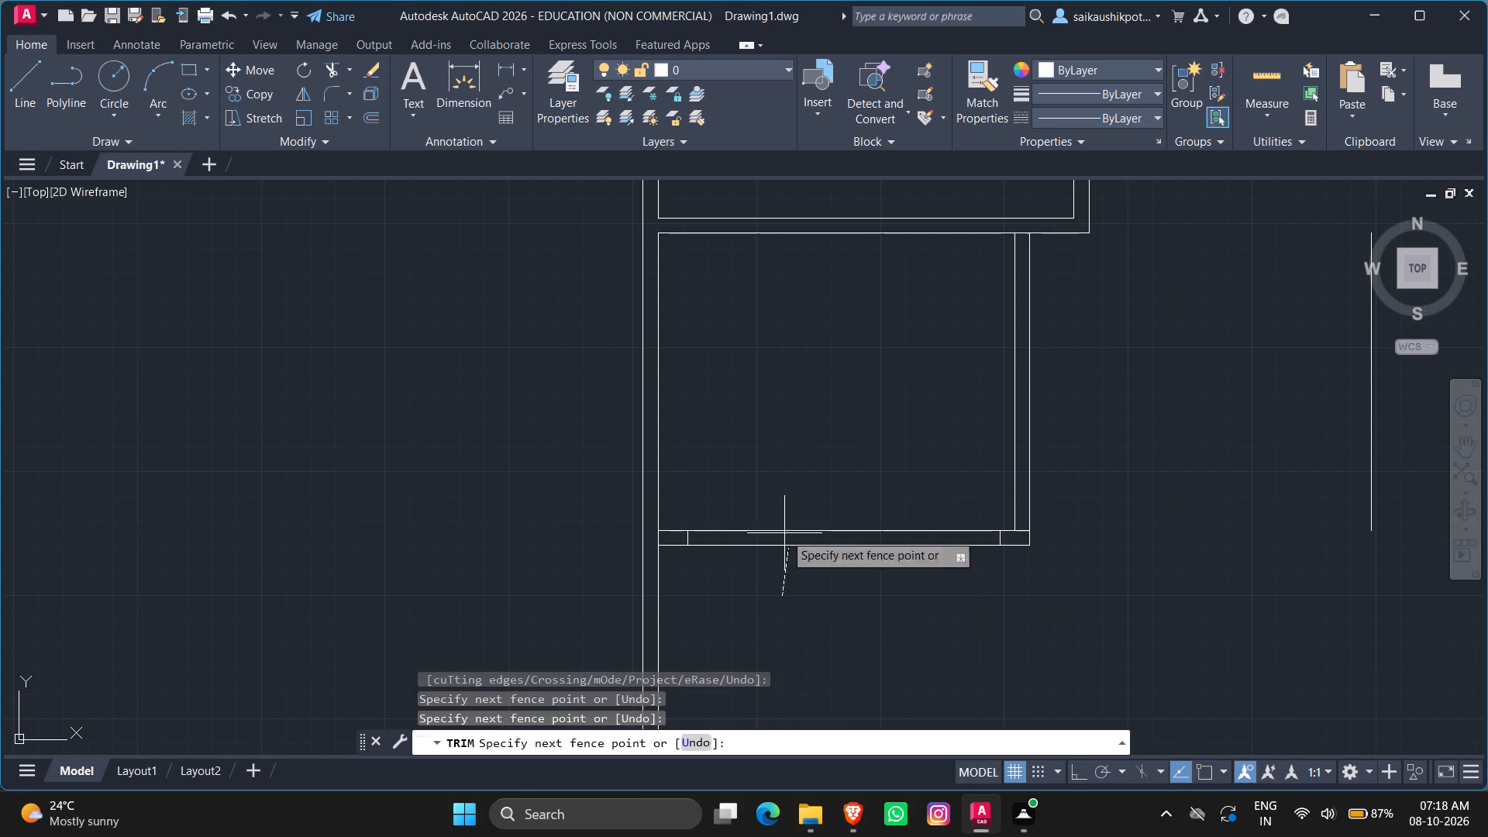
{"action": "left_click", "coordinate": [770, 489]}
{"action": "key", "text": "Escape"}
{"action": "key", "text": "Escape"}
{"action": "key", "text": "Escape"}
{"action": "key", "text": "Escape"}
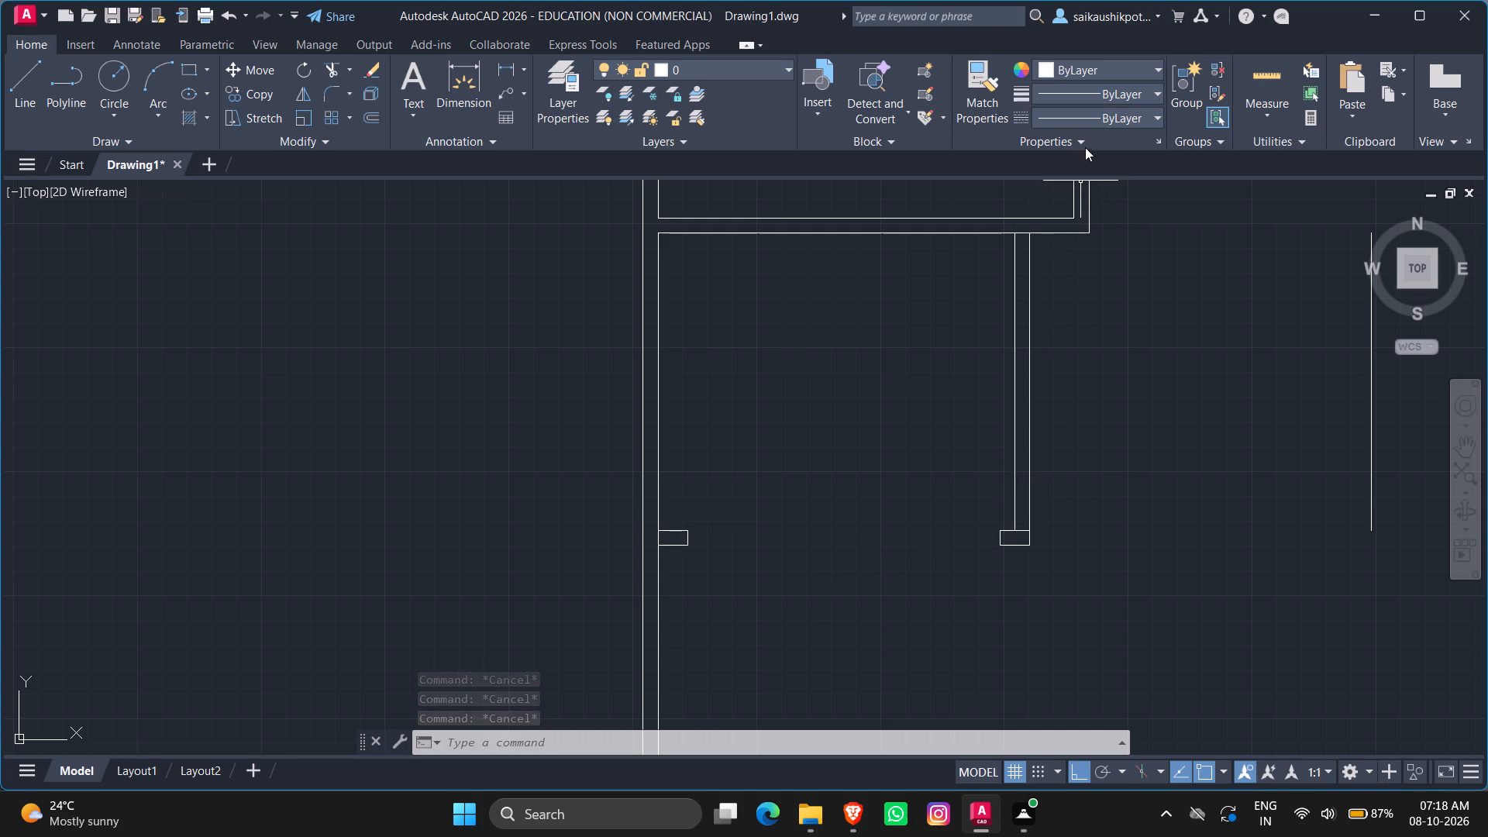
Load the ACAD_ISO02W100 ISO dash linetype into the drawing.
{"action": "left_click", "coordinate": [1101, 112]}
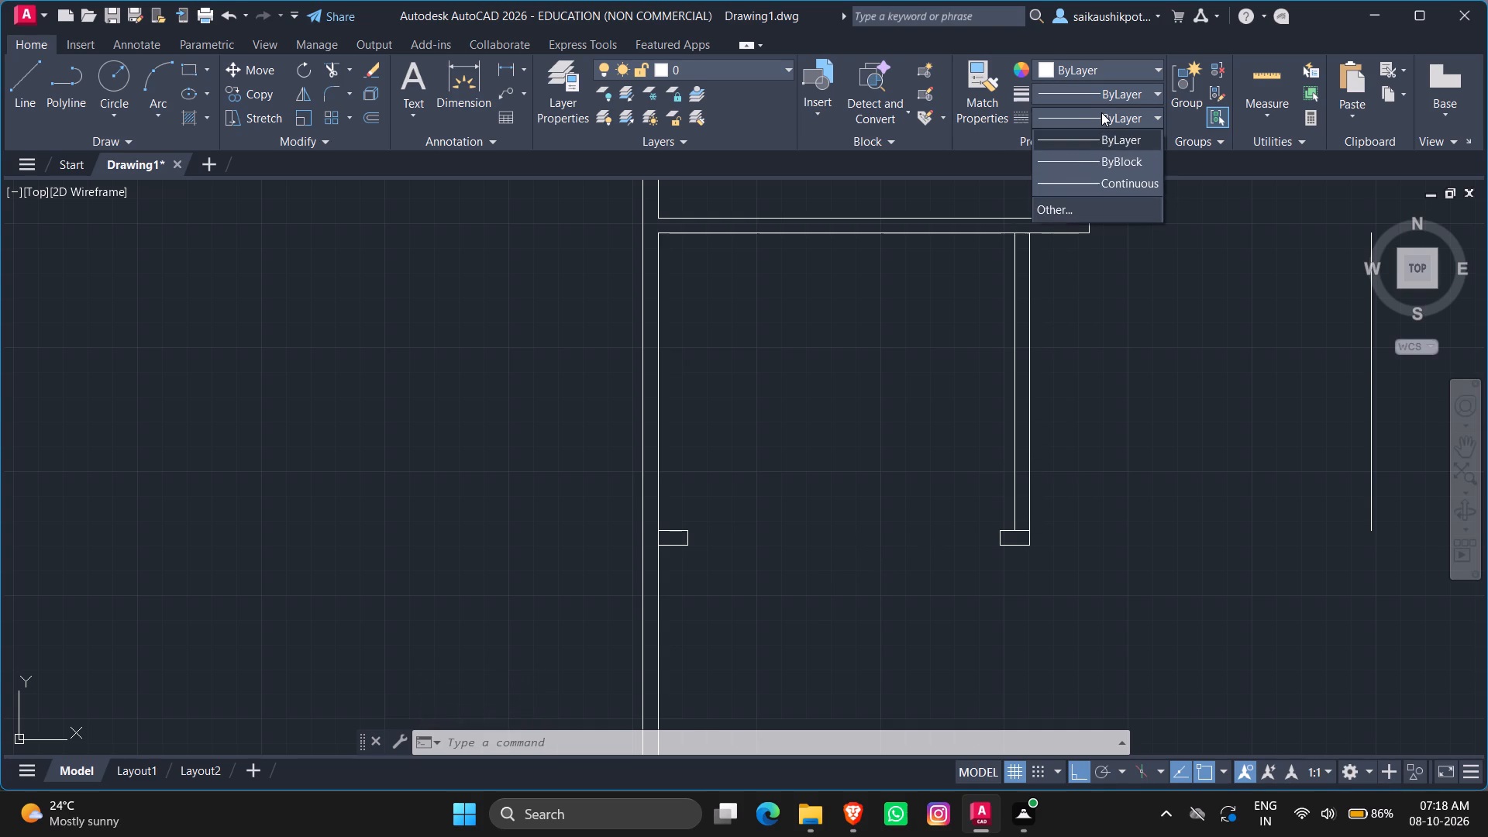
{"action": "left_click", "coordinate": [1100, 206]}
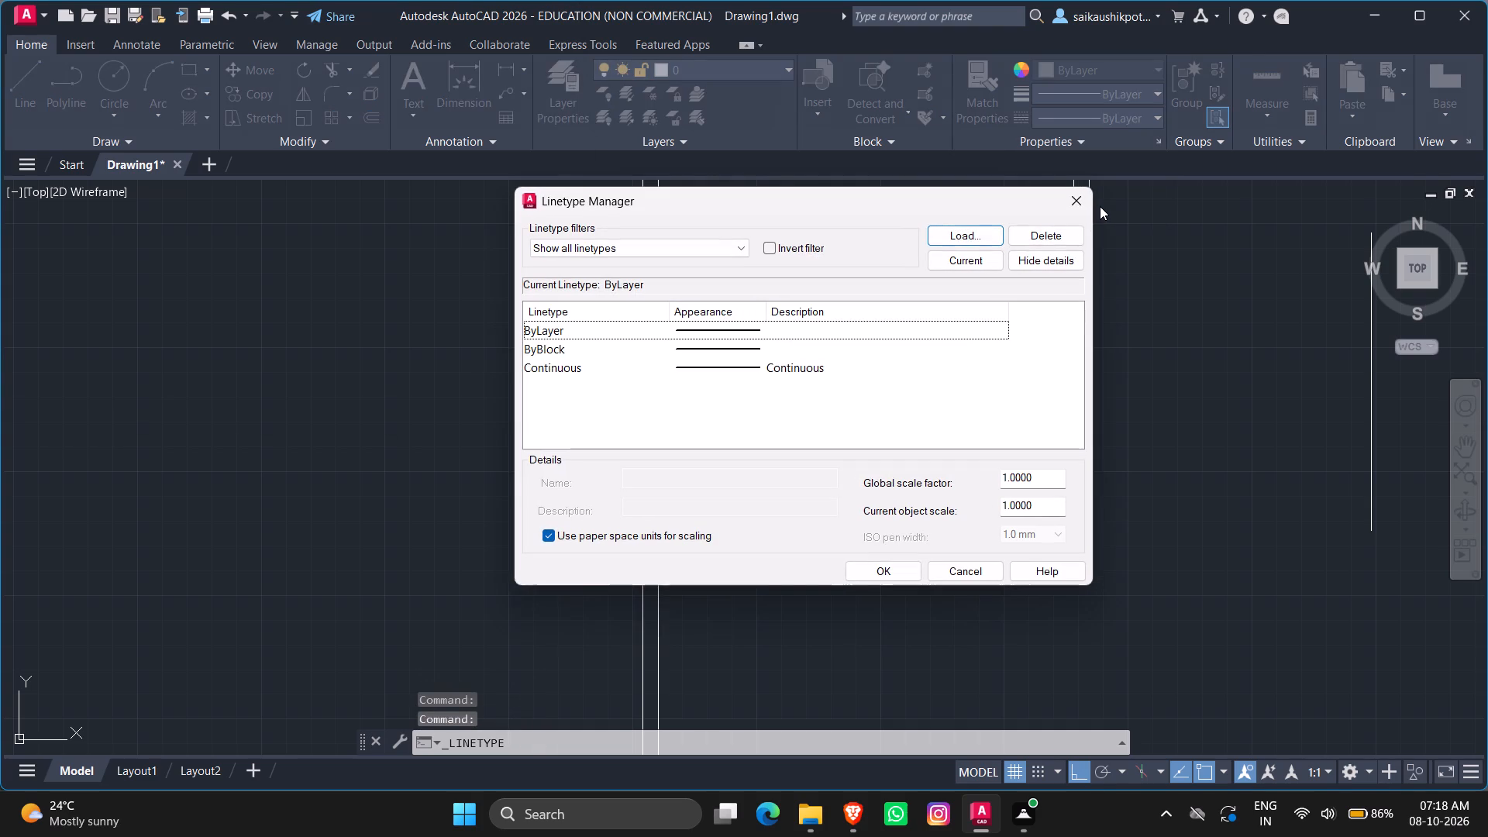
{"action": "left_click", "coordinate": [957, 232]}
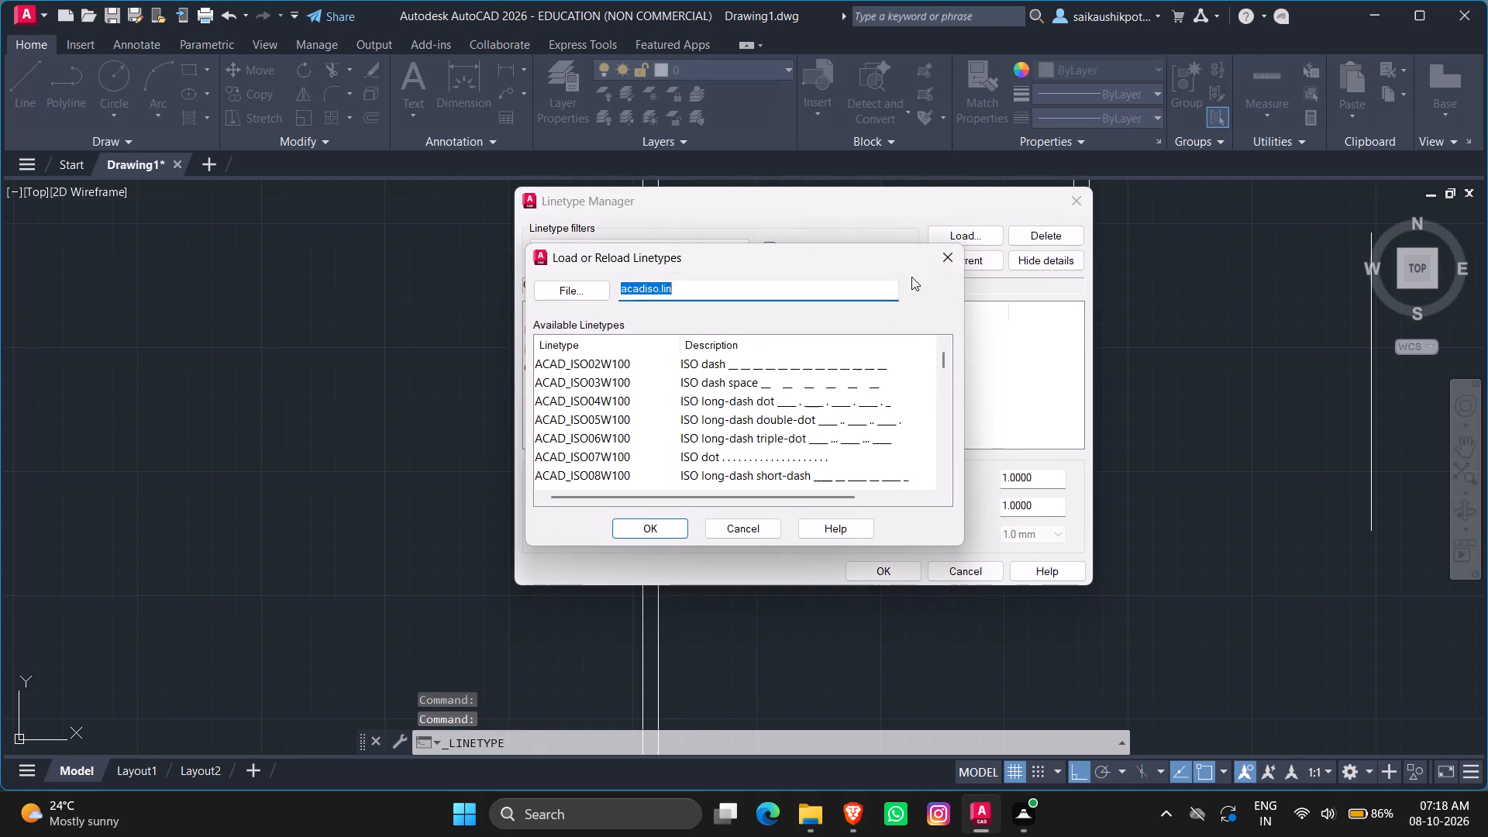
{"action": "left_click", "coordinate": [840, 364]}
{"action": "left_click", "coordinate": [639, 532]}
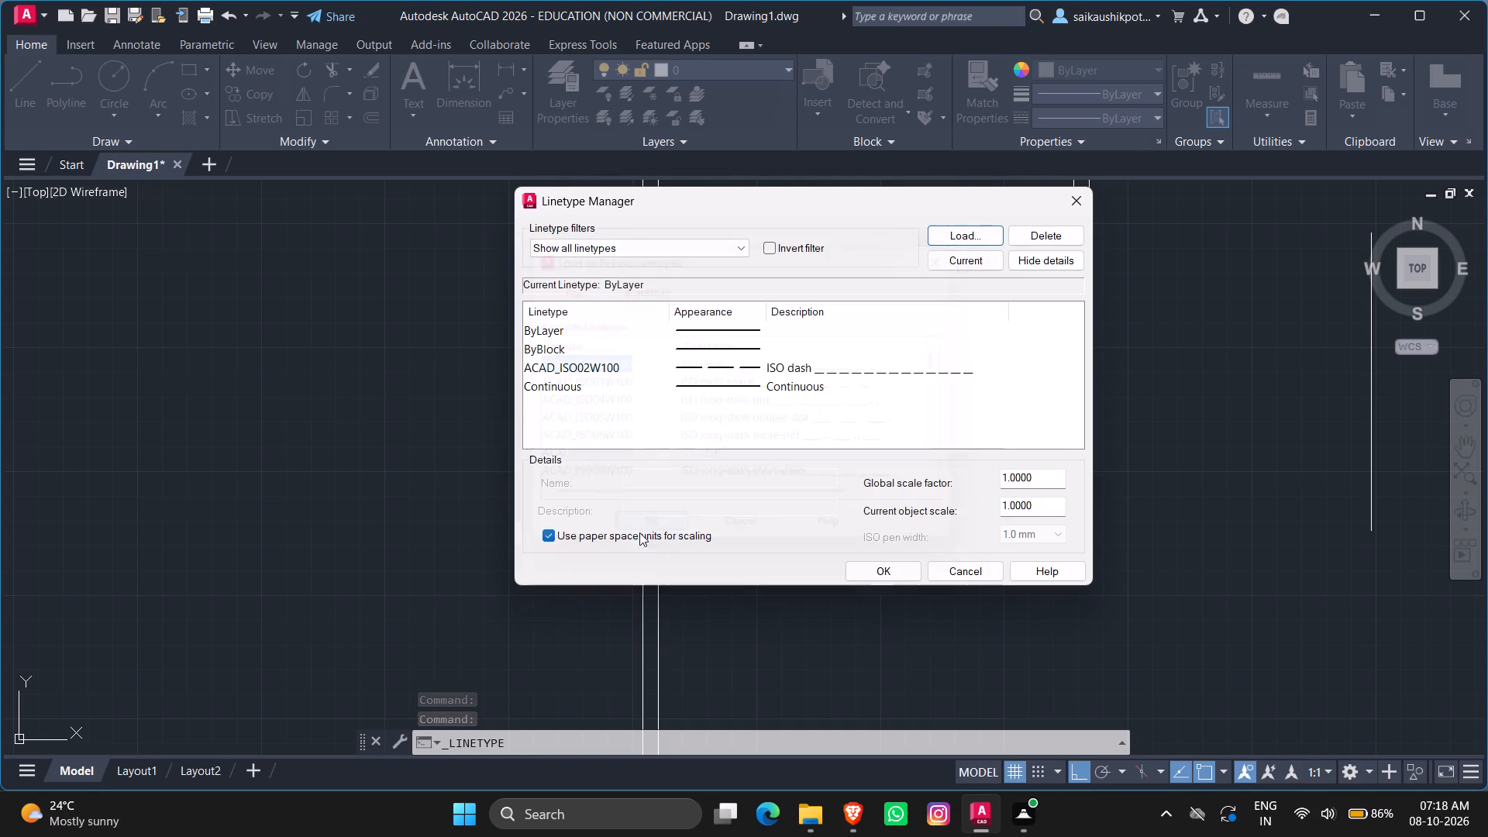
{"action": "left_click", "coordinate": [827, 363]}
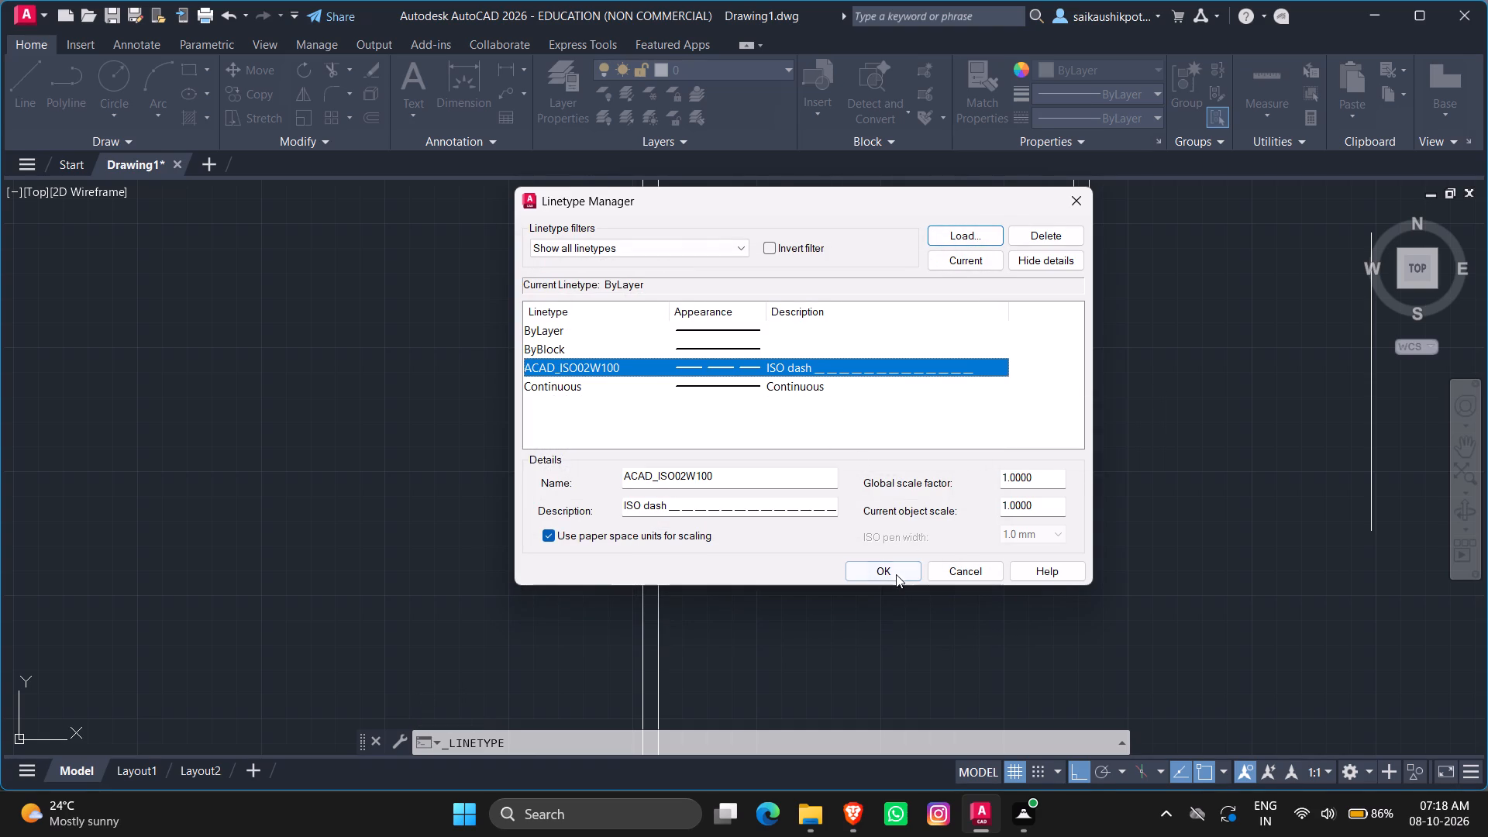
{"action": "left_click", "coordinate": [887, 571]}
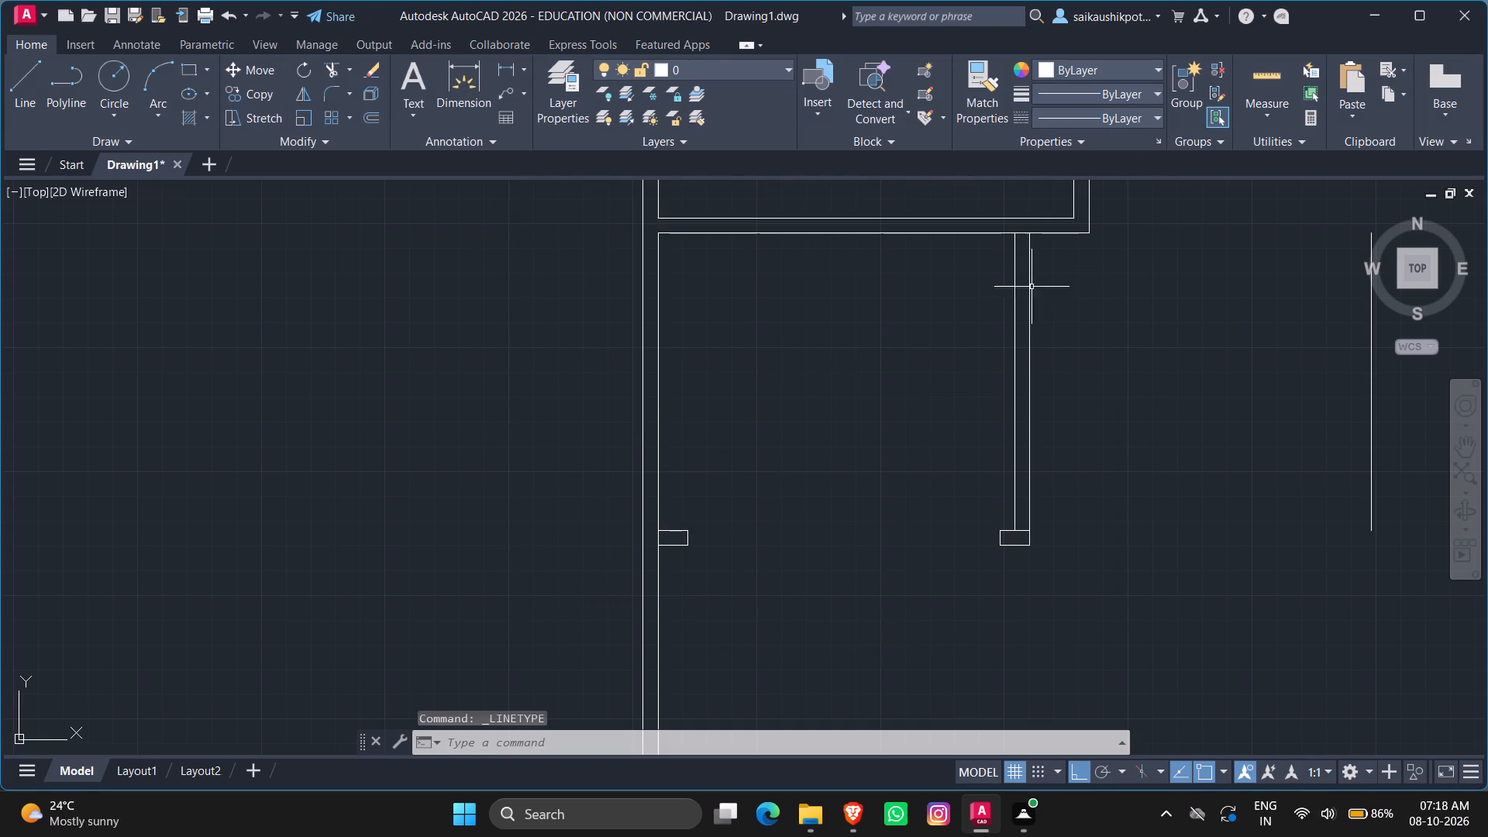
Apply the ACAD_ISO02W100 linetype to both vertical lines of the partition on the right of the 10' space.
{"action": "left_click", "coordinate": [1016, 315]}
{"action": "left_click", "coordinate": [1032, 327]}
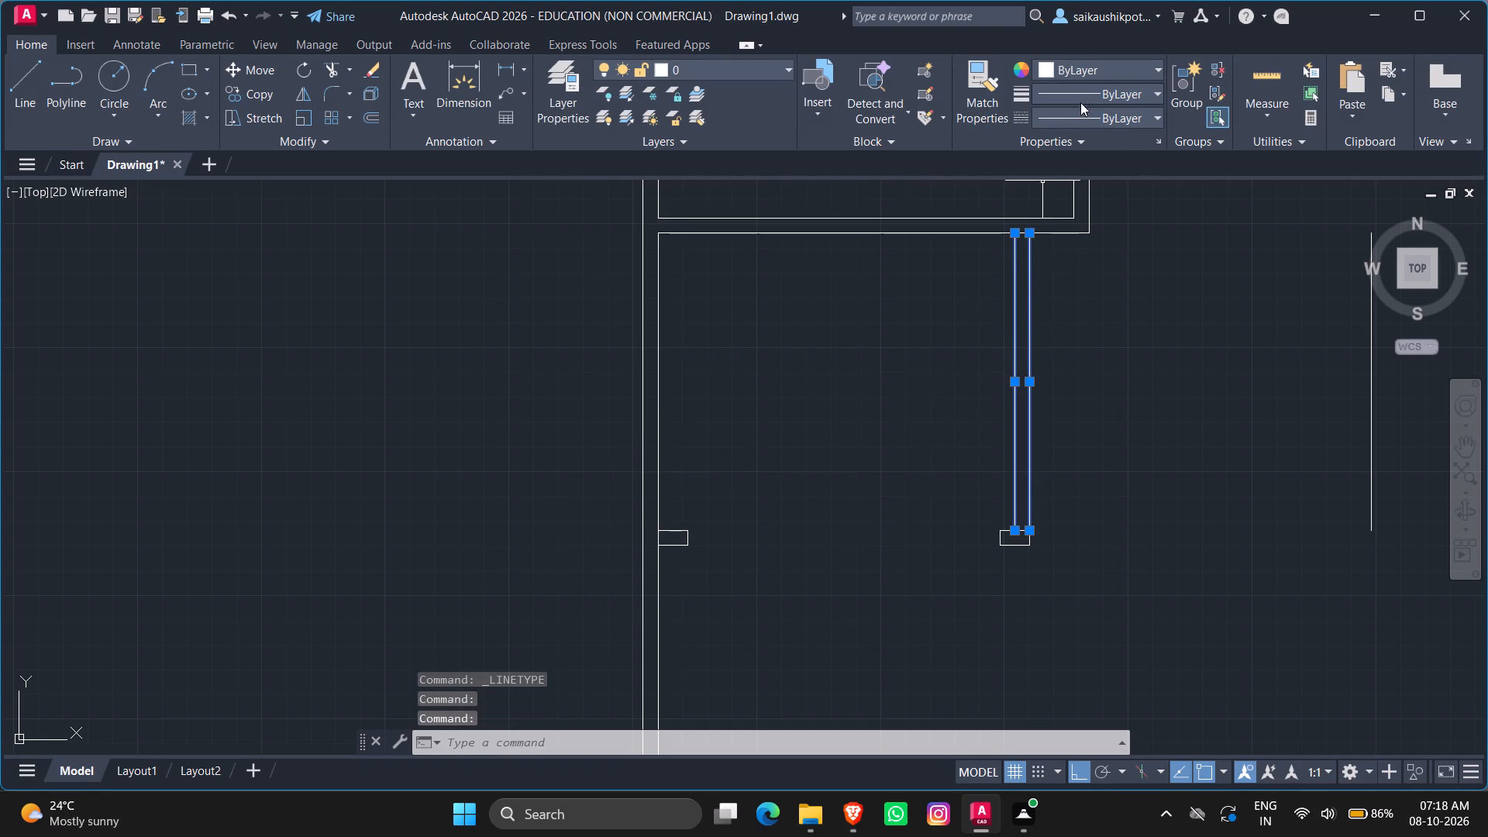
{"action": "left_click", "coordinate": [1087, 118]}
{"action": "left_click", "coordinate": [1102, 185]}
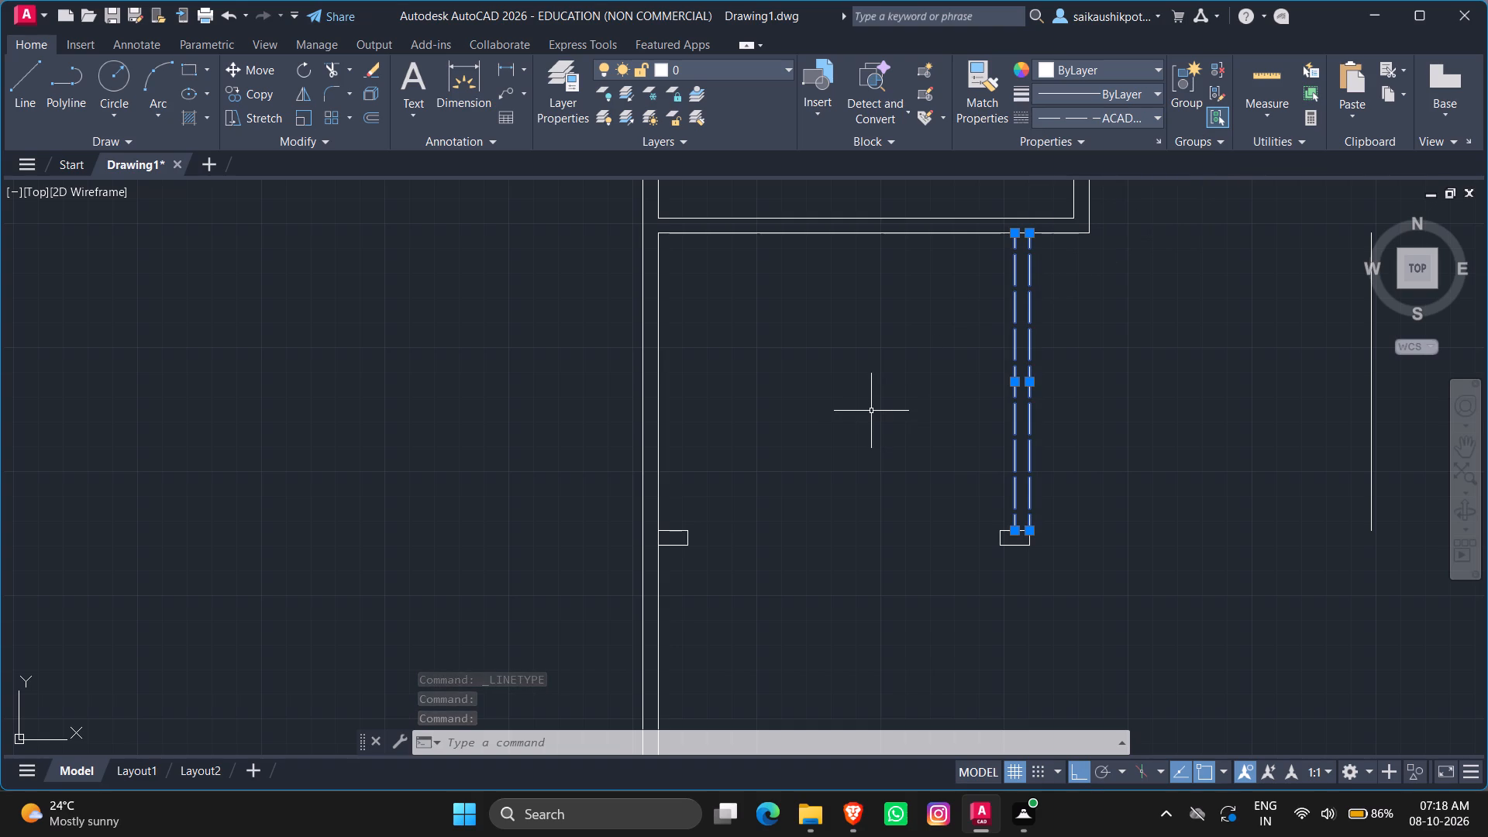
Erase the leftover vertical line standing to the right of the dashed partition.
{"action": "key", "text": "Escape"}
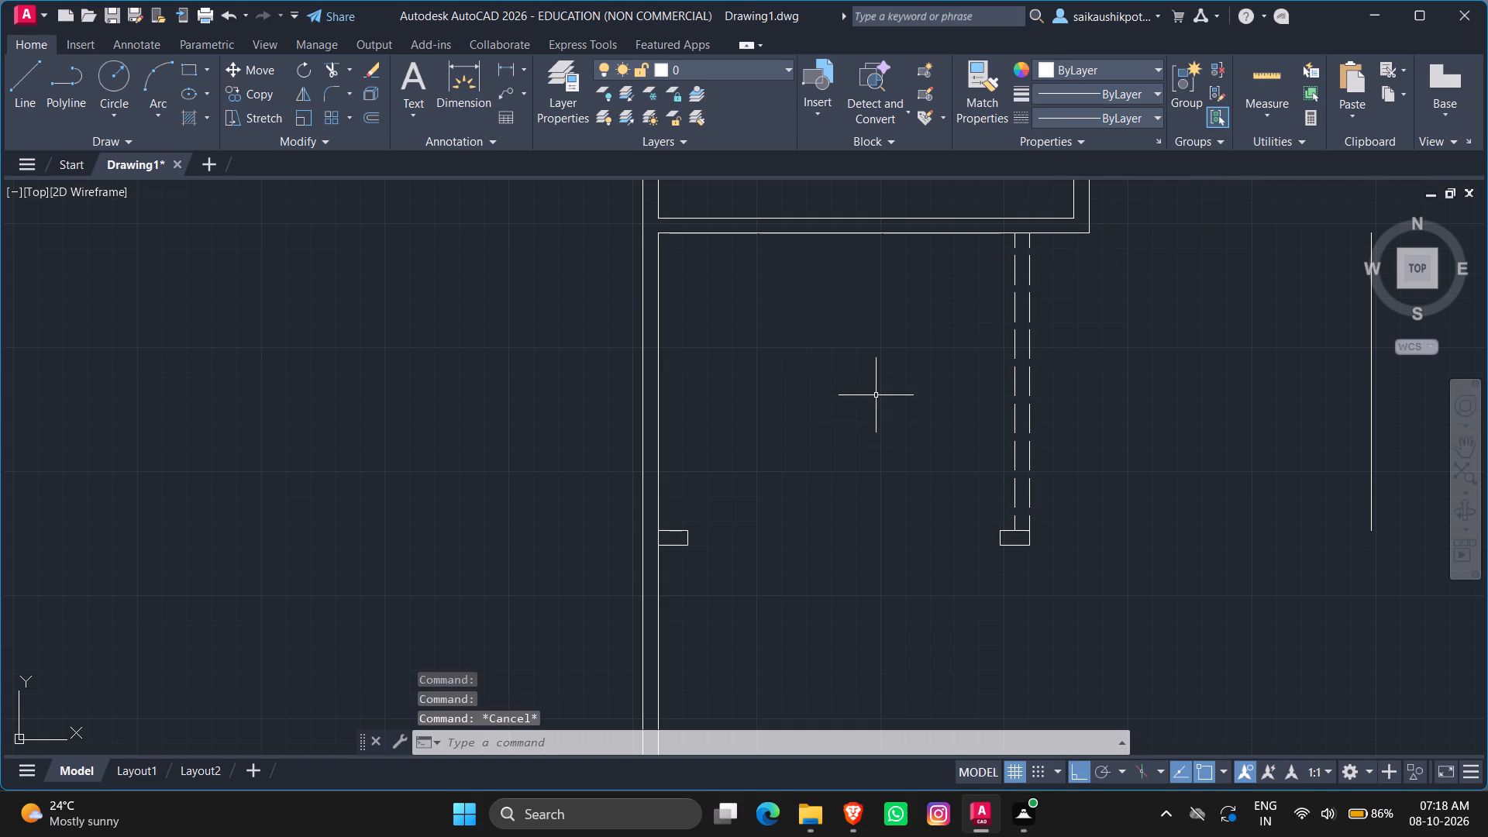
{"action": "scroll", "coordinate": [883, 398], "scroll_direction": "down", "scroll_amount": 2}
{"action": "left_click", "coordinate": [1073, 398]}
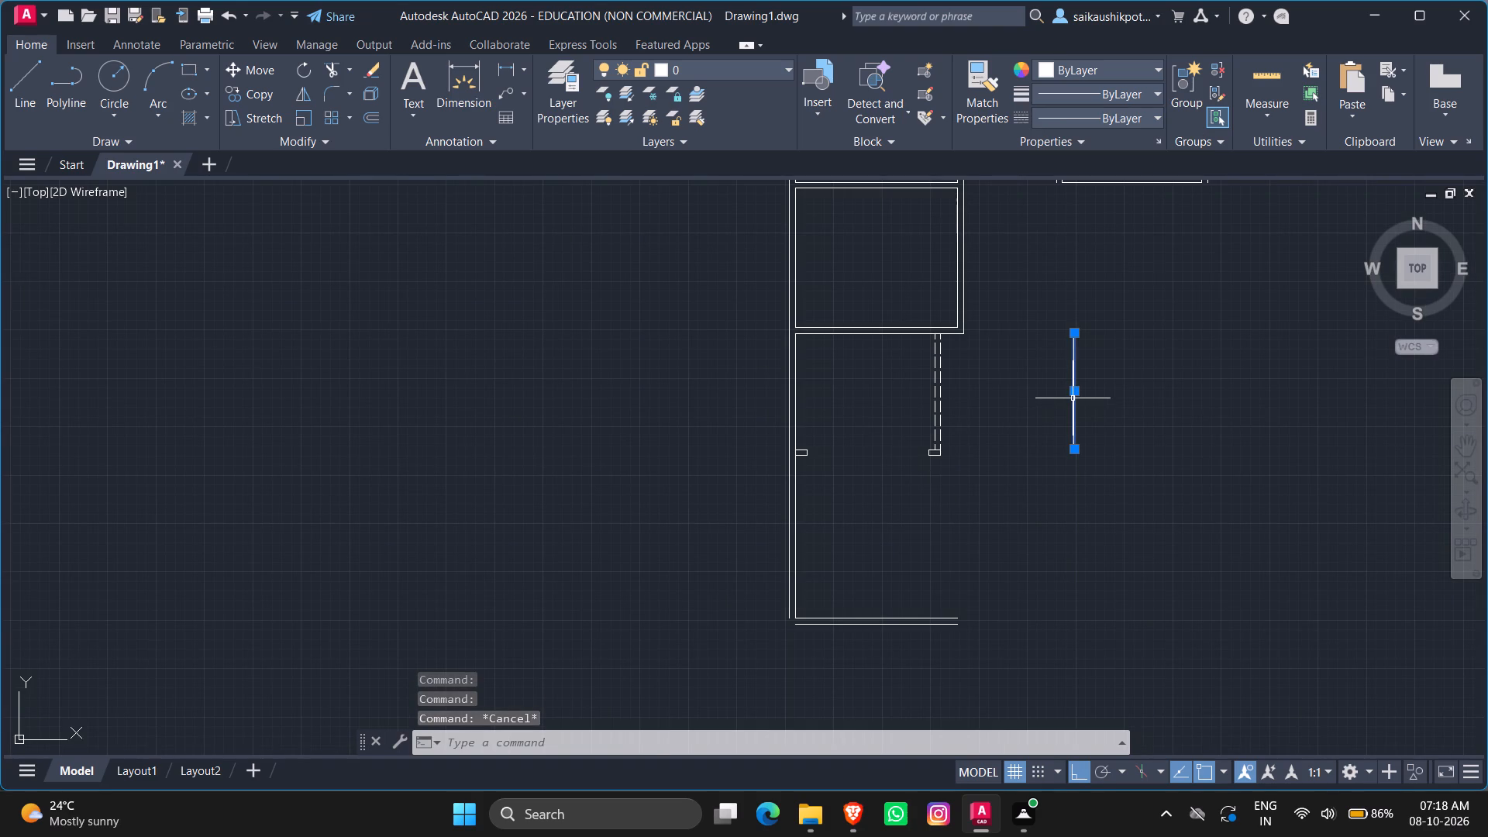
{"action": "key", "text": "Delete"}
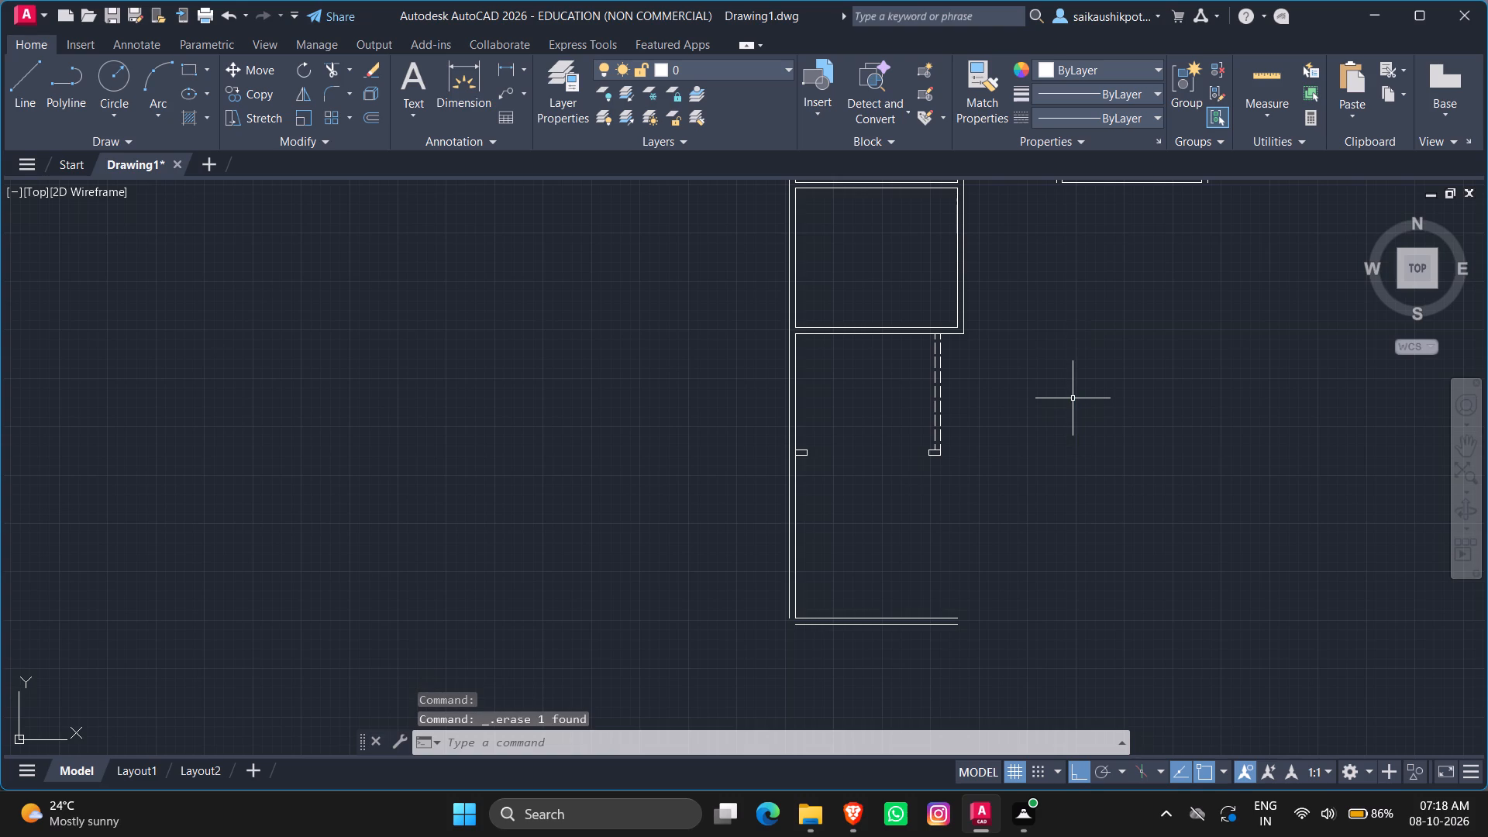
Offset the bottom line of the upper-right room 6" downward to form its lower wall.
{"action": "scroll", "coordinate": [753, 429], "scroll_direction": "down", "scroll_amount": 2}
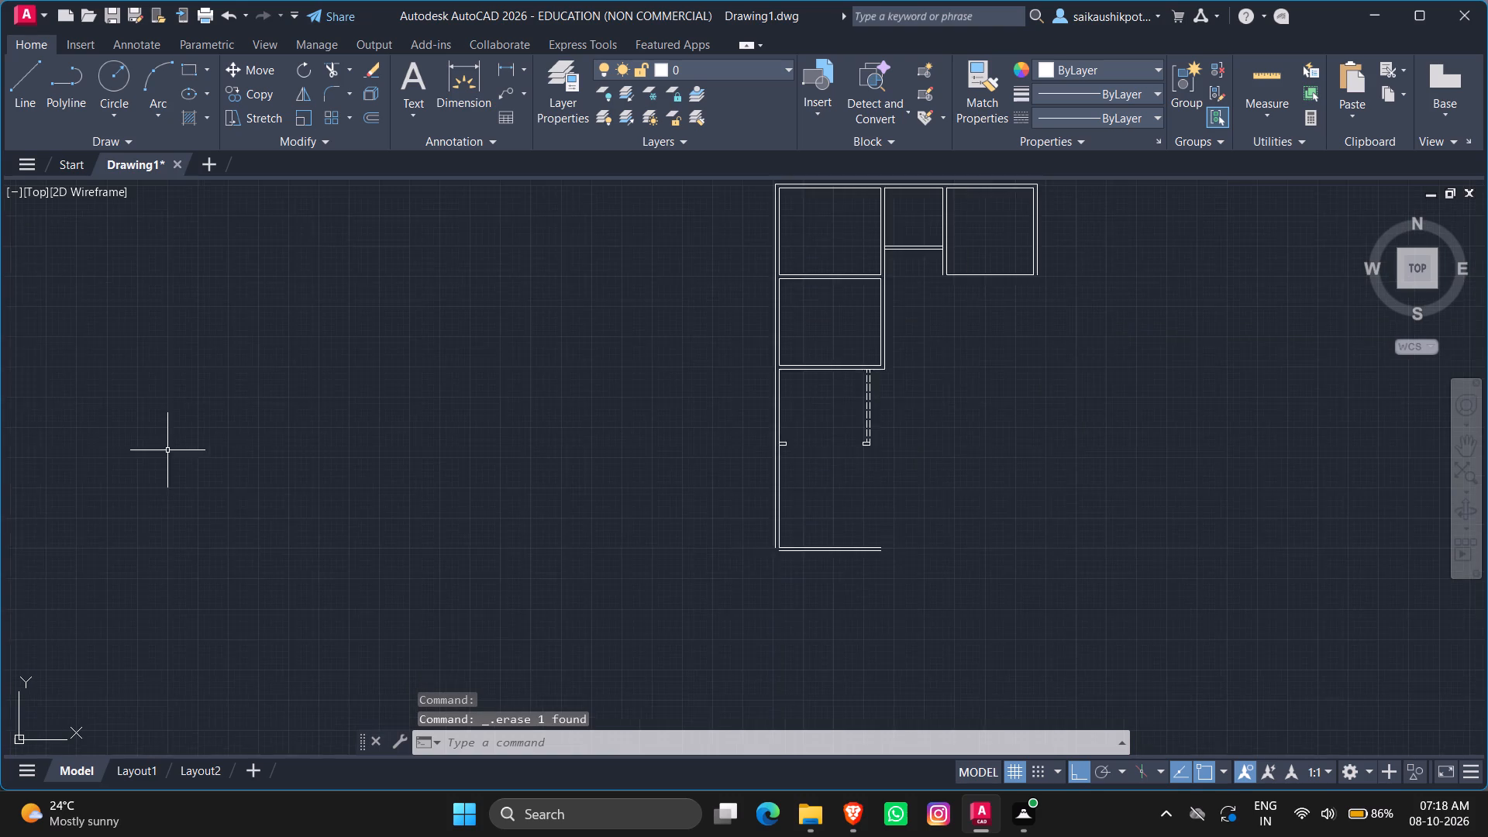
{"action": "scroll", "coordinate": [164, 451], "scroll_direction": "down", "scroll_amount": 1}
{"action": "scroll", "coordinate": [599, 398], "scroll_direction": "up", "scroll_amount": 1}
{"action": "scroll", "coordinate": [506, 400], "scroll_direction": "up", "scroll_amount": 1}
{"action": "scroll", "coordinate": [379, 343], "scroll_direction": "up", "scroll_amount": 1}
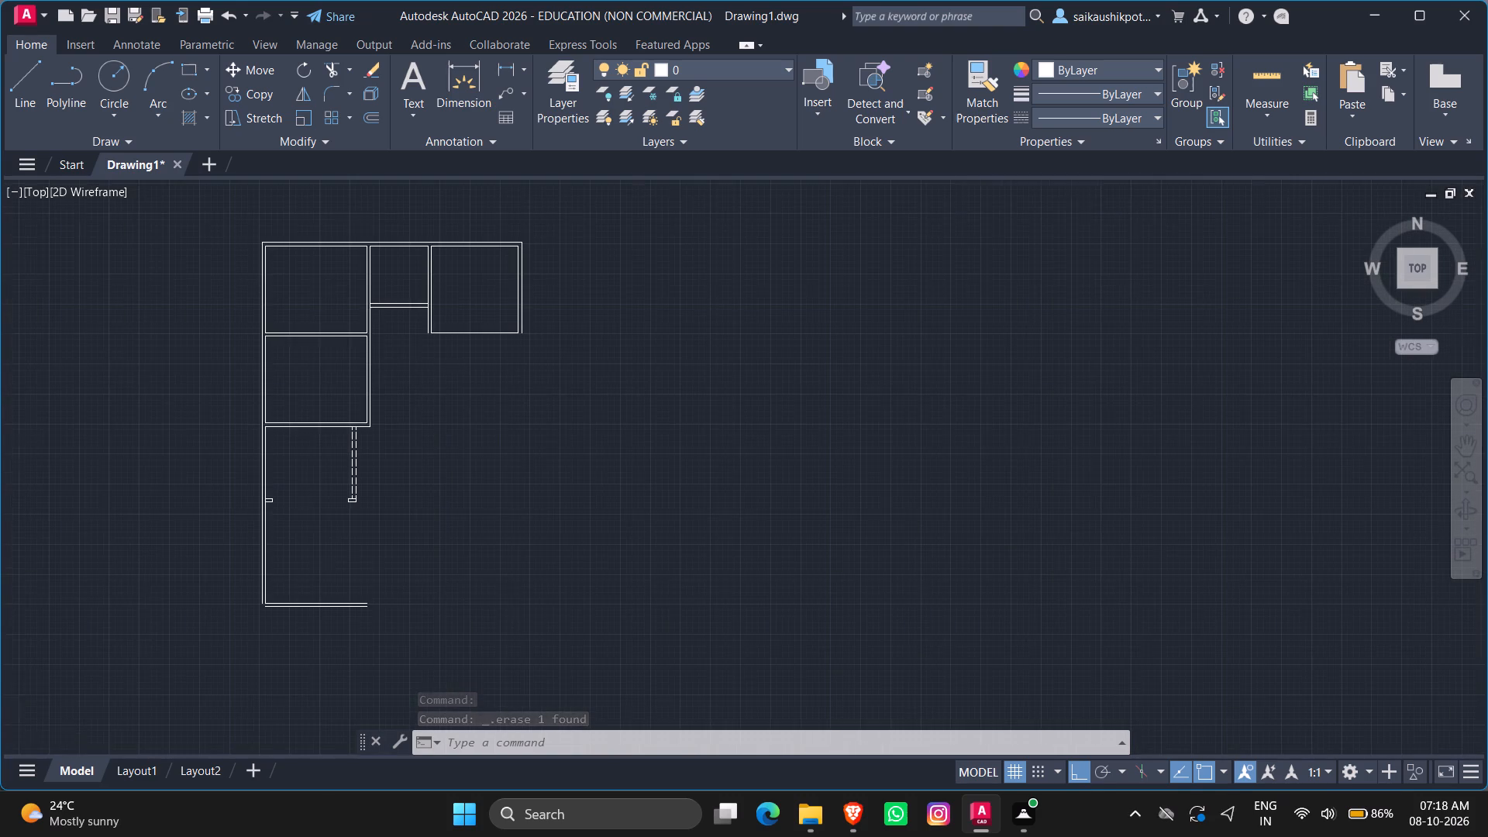
{"action": "scroll", "coordinate": [379, 343], "scroll_direction": "up", "scroll_amount": 1}
{"action": "scroll", "coordinate": [422, 337], "scroll_direction": "down", "scroll_amount": 2}
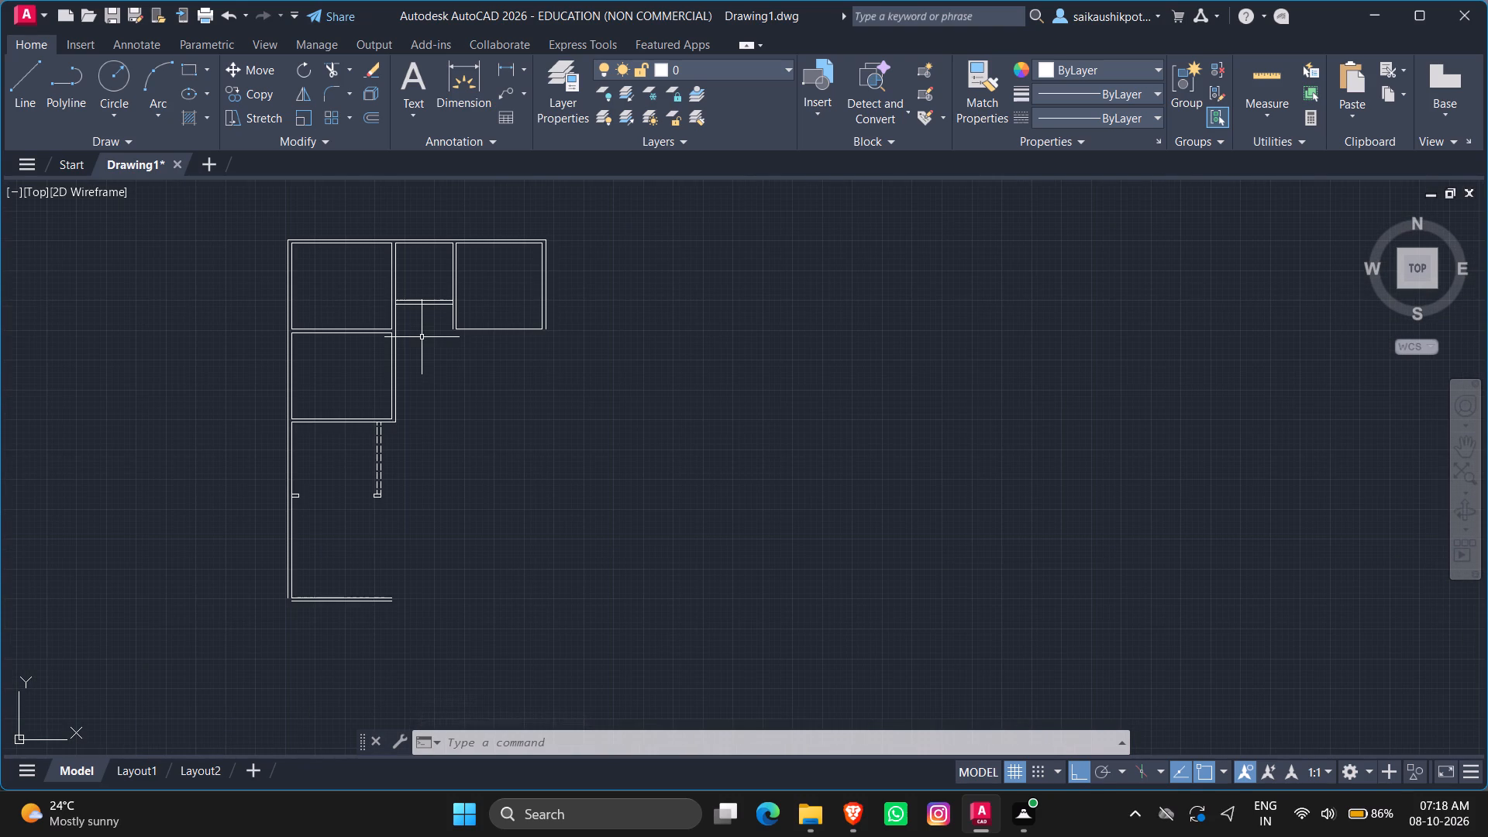
{"action": "scroll", "coordinate": [443, 353], "scroll_direction": "up", "scroll_amount": 4}
{"action": "scroll", "coordinate": [499, 350], "scroll_direction": "down", "scroll_amount": 1}
{"action": "scroll", "coordinate": [498, 353], "scroll_direction": "up", "scroll_amount": 1}
{"action": "scroll", "coordinate": [497, 357], "scroll_direction": "down", "scroll_amount": 1}
{"action": "key", "text": "o"}
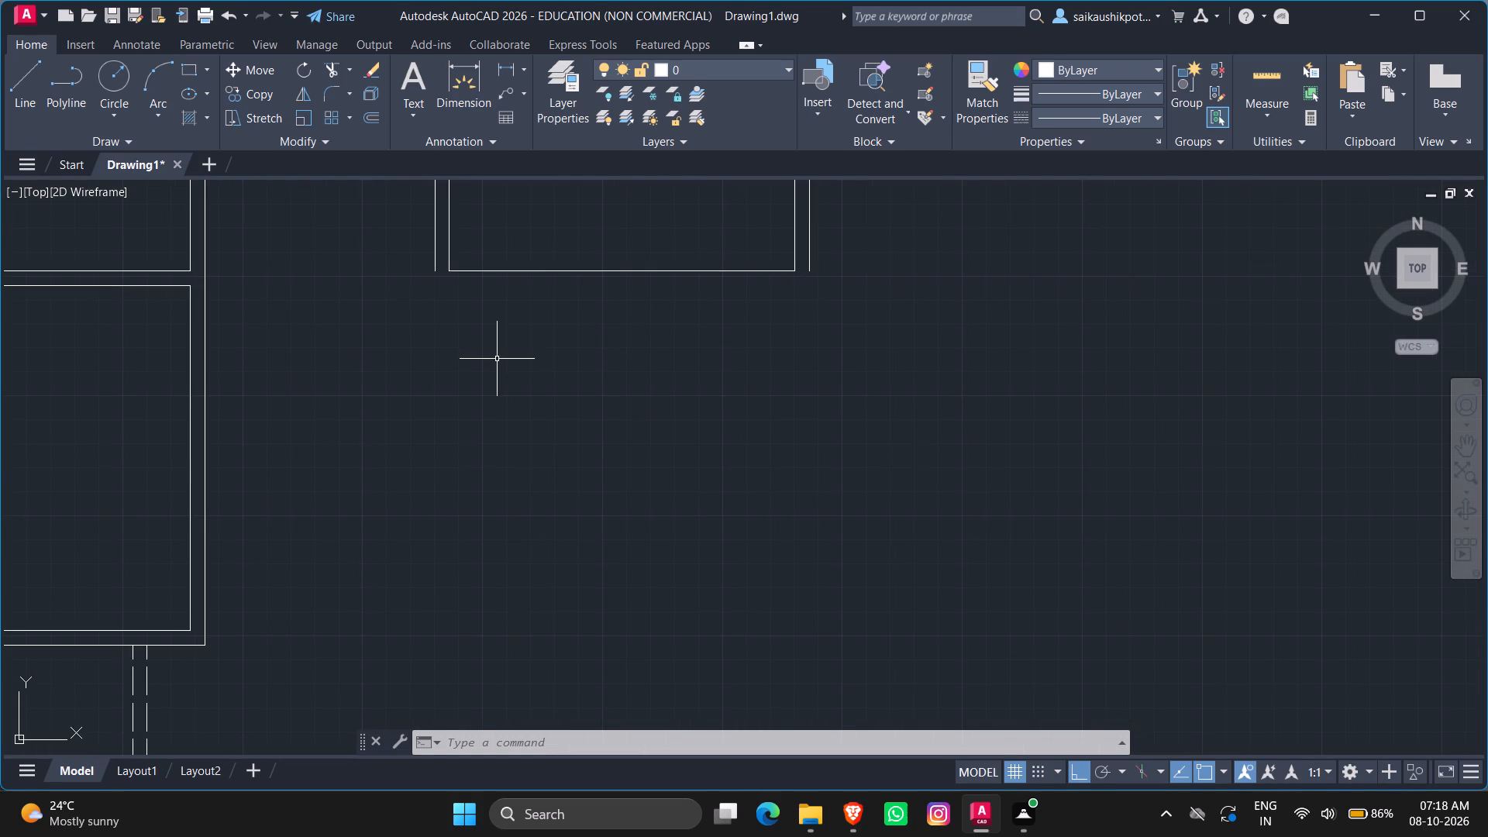
{"action": "key", "text": "Return"}
{"action": "type", "text": "6\""}
{"action": "key", "text": "Return"}
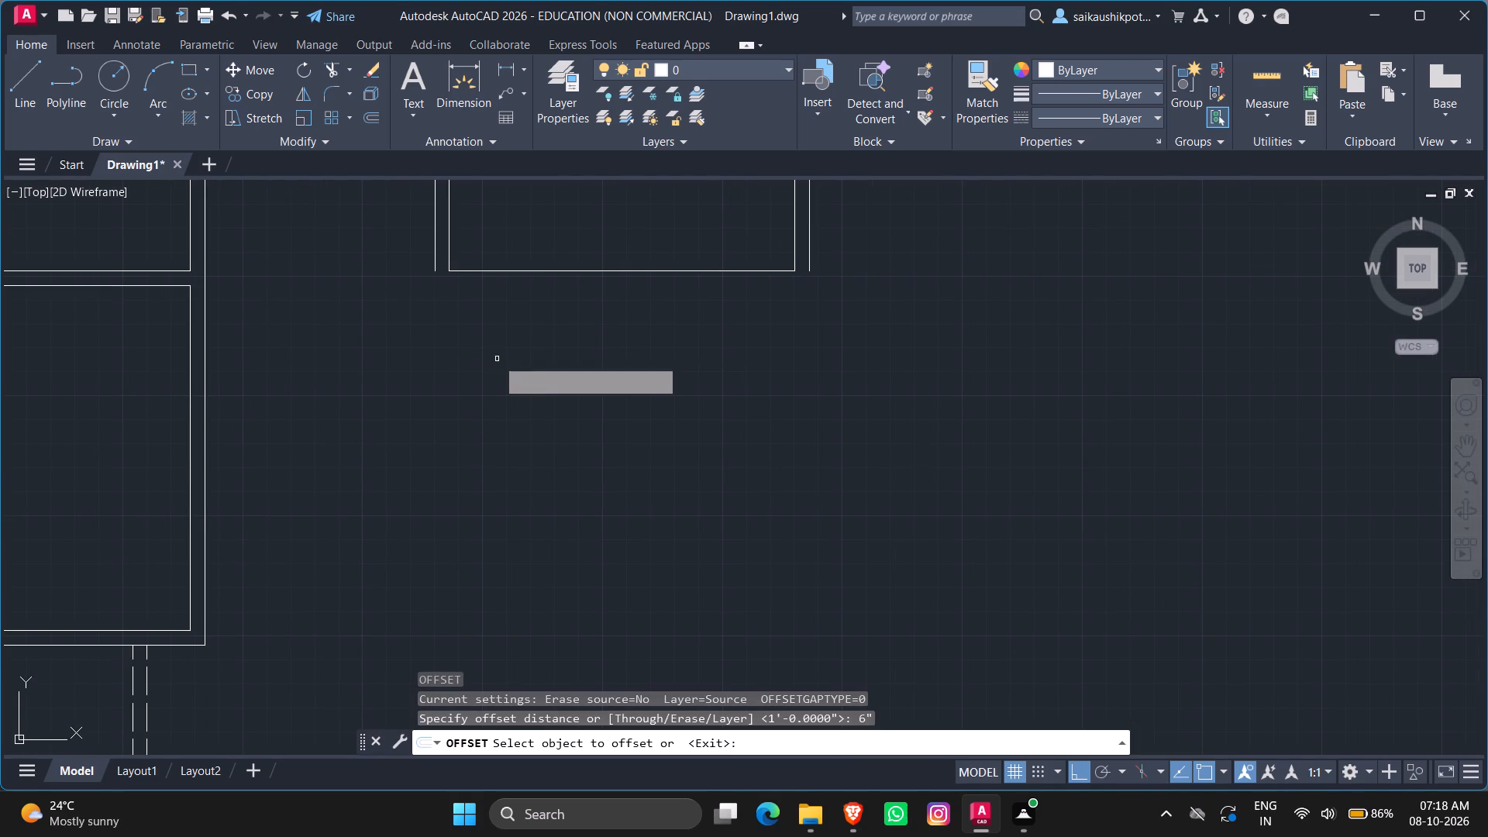
{"action": "left_click", "coordinate": [628, 270]}
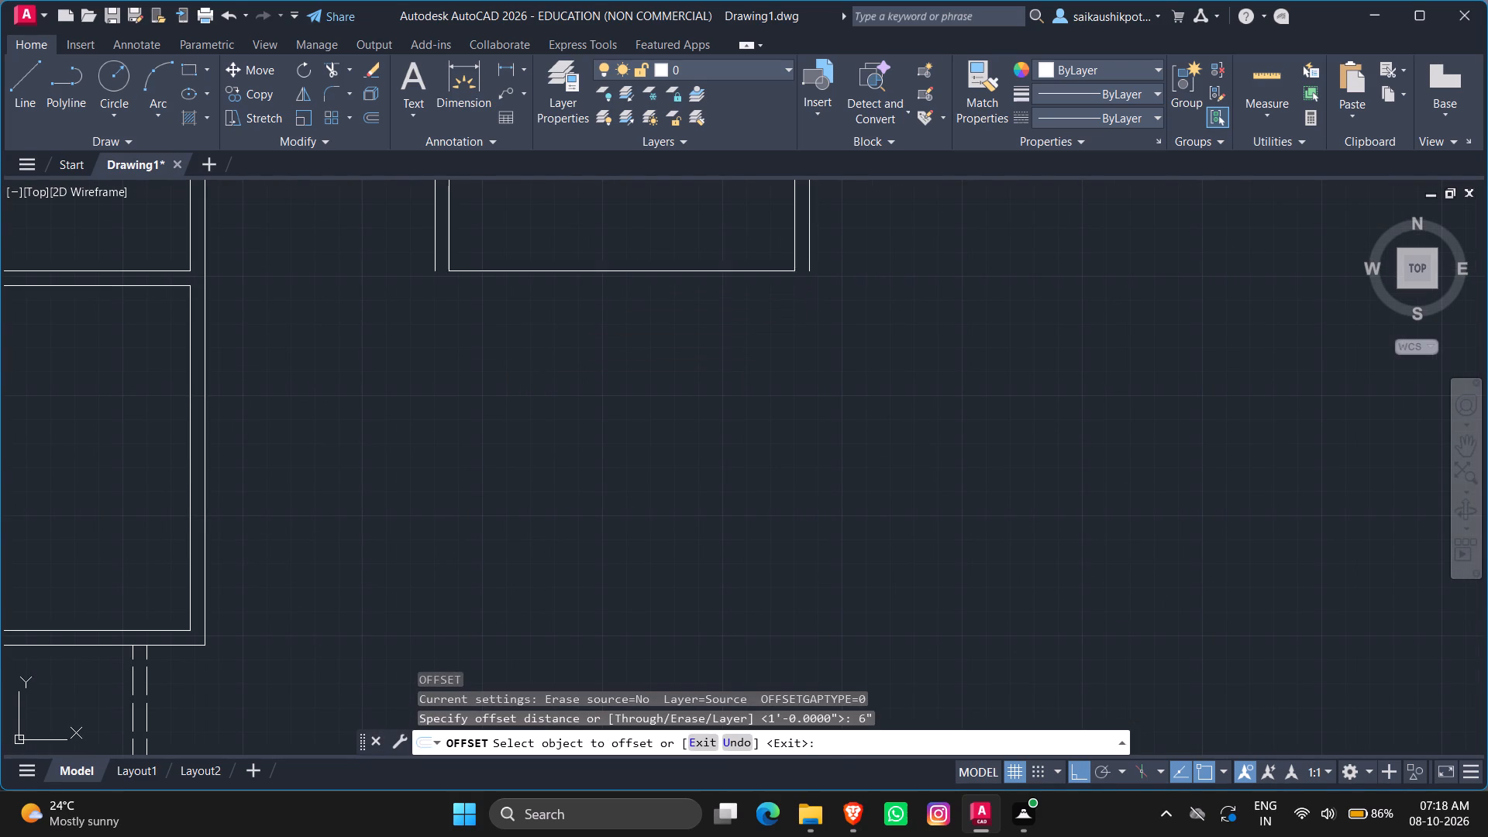
{"action": "left_click", "coordinate": [647, 363]}
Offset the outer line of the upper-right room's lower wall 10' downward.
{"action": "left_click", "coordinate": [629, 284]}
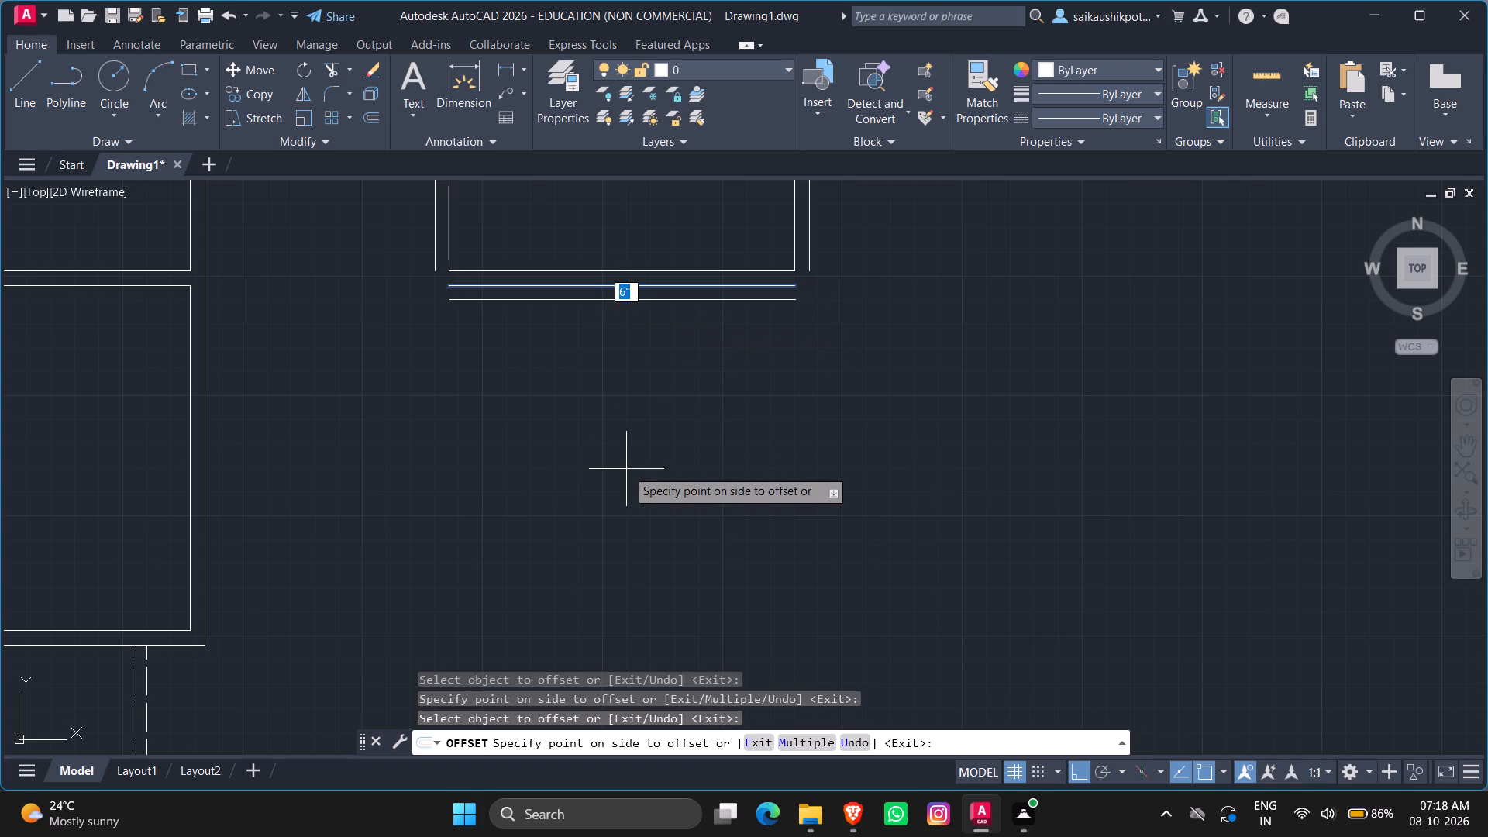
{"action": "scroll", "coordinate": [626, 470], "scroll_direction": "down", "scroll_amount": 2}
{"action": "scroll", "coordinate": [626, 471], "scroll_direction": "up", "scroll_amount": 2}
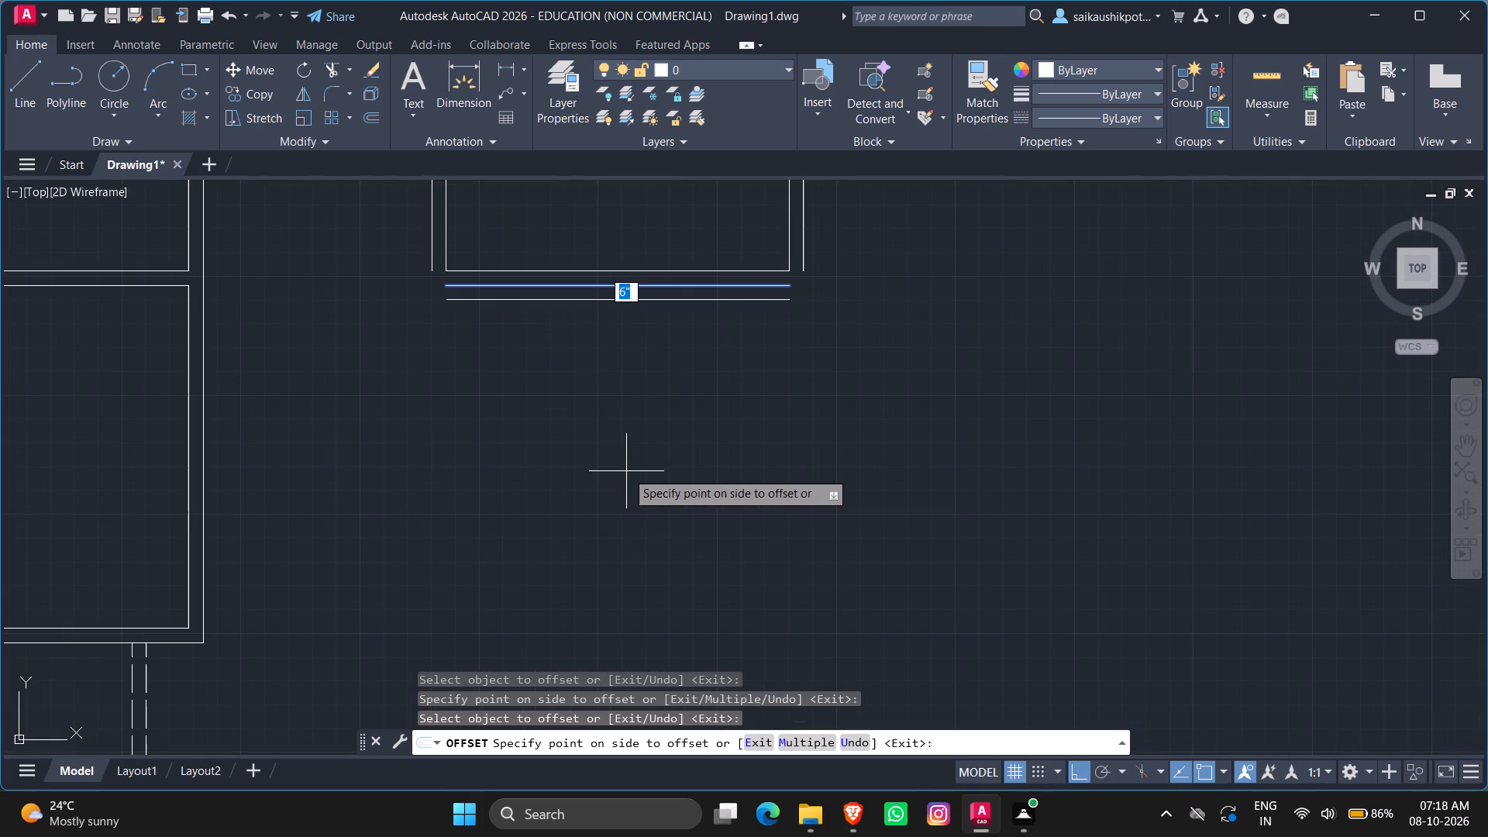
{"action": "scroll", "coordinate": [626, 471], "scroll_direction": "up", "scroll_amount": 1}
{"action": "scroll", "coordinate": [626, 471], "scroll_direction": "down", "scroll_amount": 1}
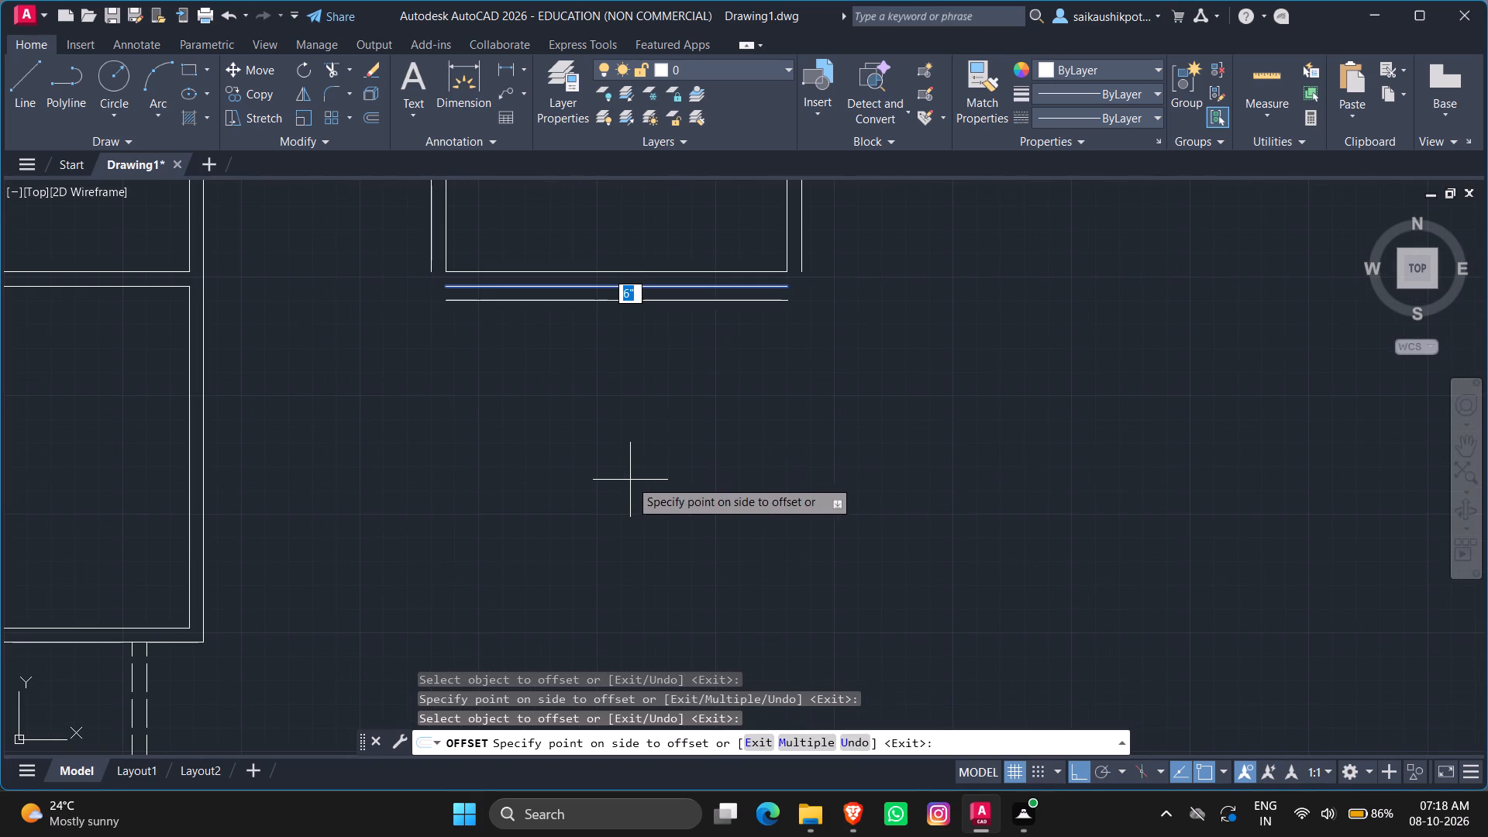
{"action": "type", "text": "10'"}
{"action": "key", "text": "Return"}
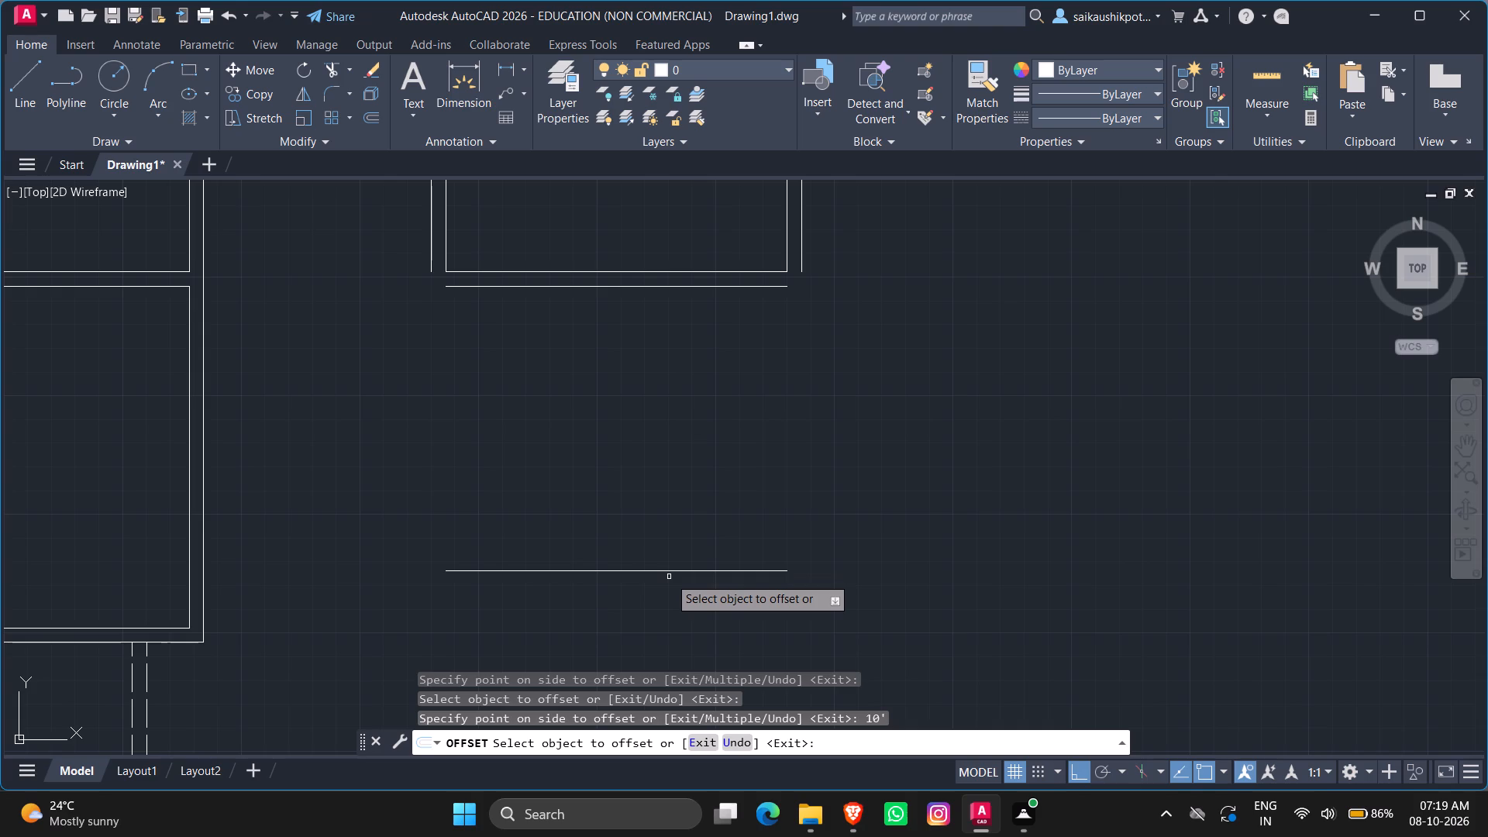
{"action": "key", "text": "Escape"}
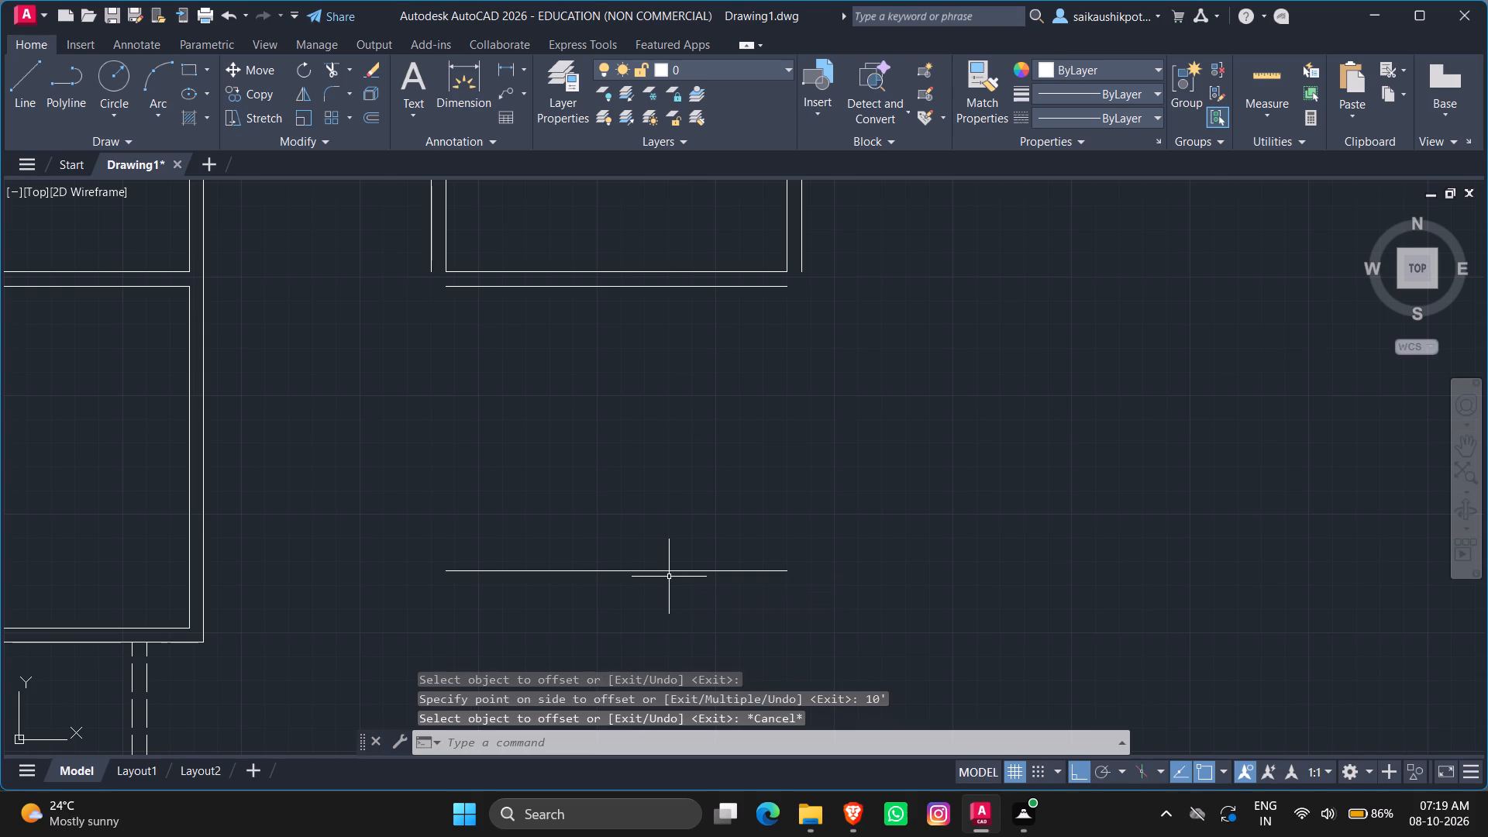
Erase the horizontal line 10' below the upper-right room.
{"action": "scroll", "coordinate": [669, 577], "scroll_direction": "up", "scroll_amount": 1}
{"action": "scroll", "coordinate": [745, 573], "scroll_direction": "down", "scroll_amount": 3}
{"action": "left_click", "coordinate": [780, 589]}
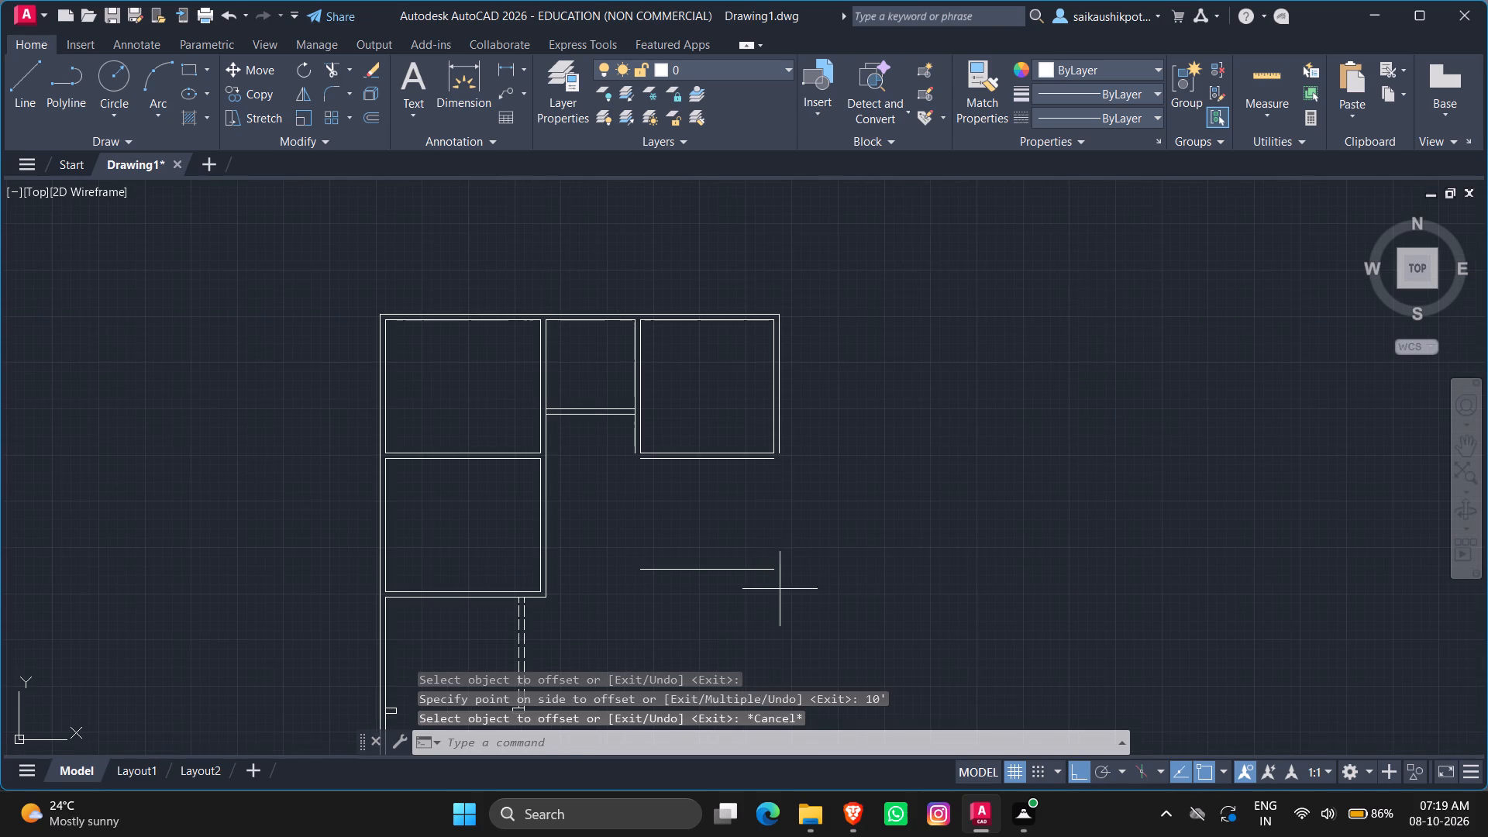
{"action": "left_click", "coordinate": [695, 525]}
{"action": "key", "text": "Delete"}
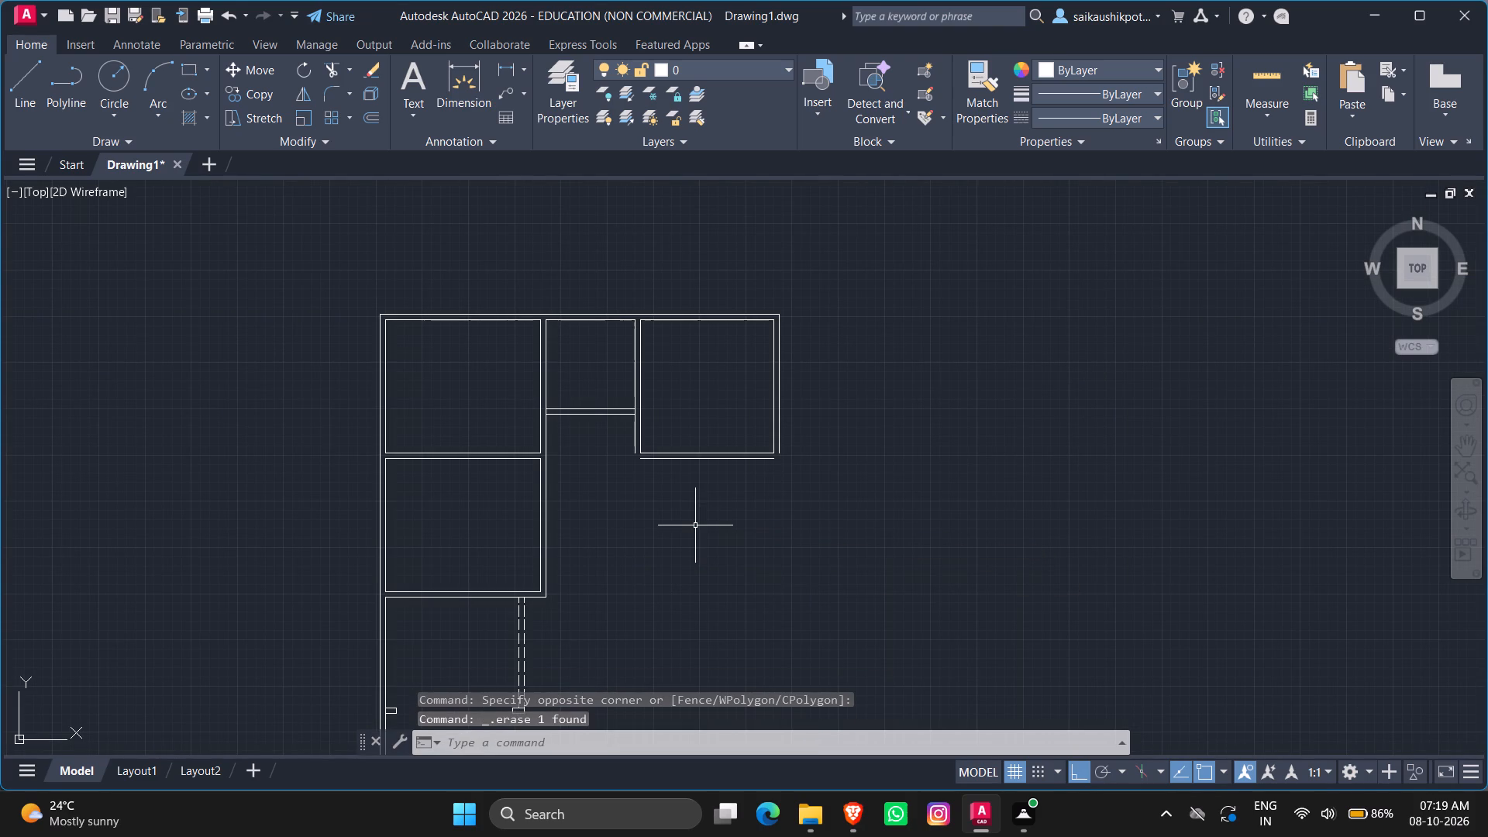
Build a horizontal wall below the upper-right room by offsetting its outer bottom line 18' down and the resulting line another 6".
{"action": "key", "text": "o"}
{"action": "key", "text": "Return"}
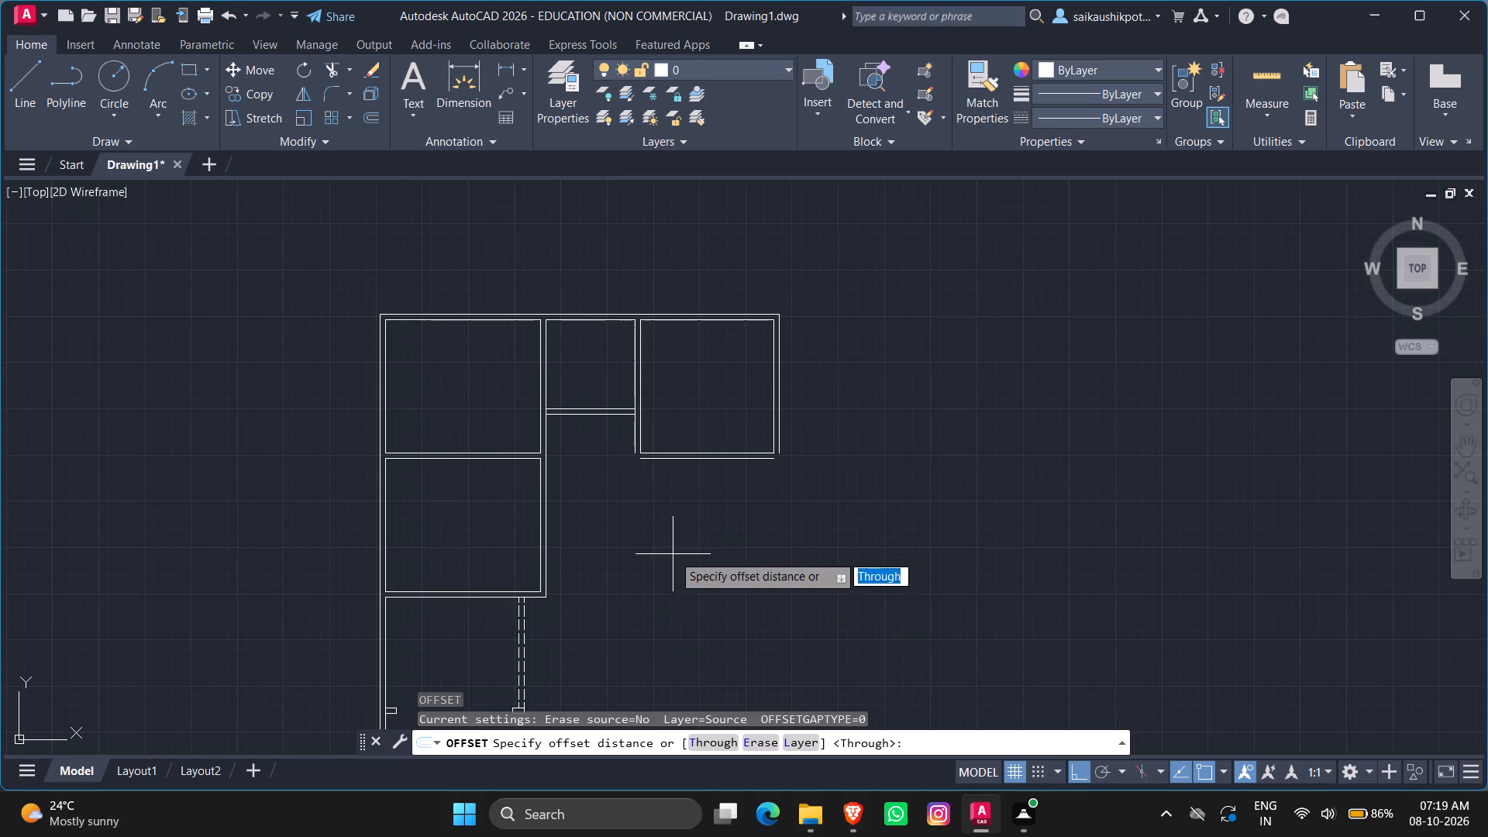
{"action": "type", "text": "18'"}
{"action": "key", "text": "Return"}
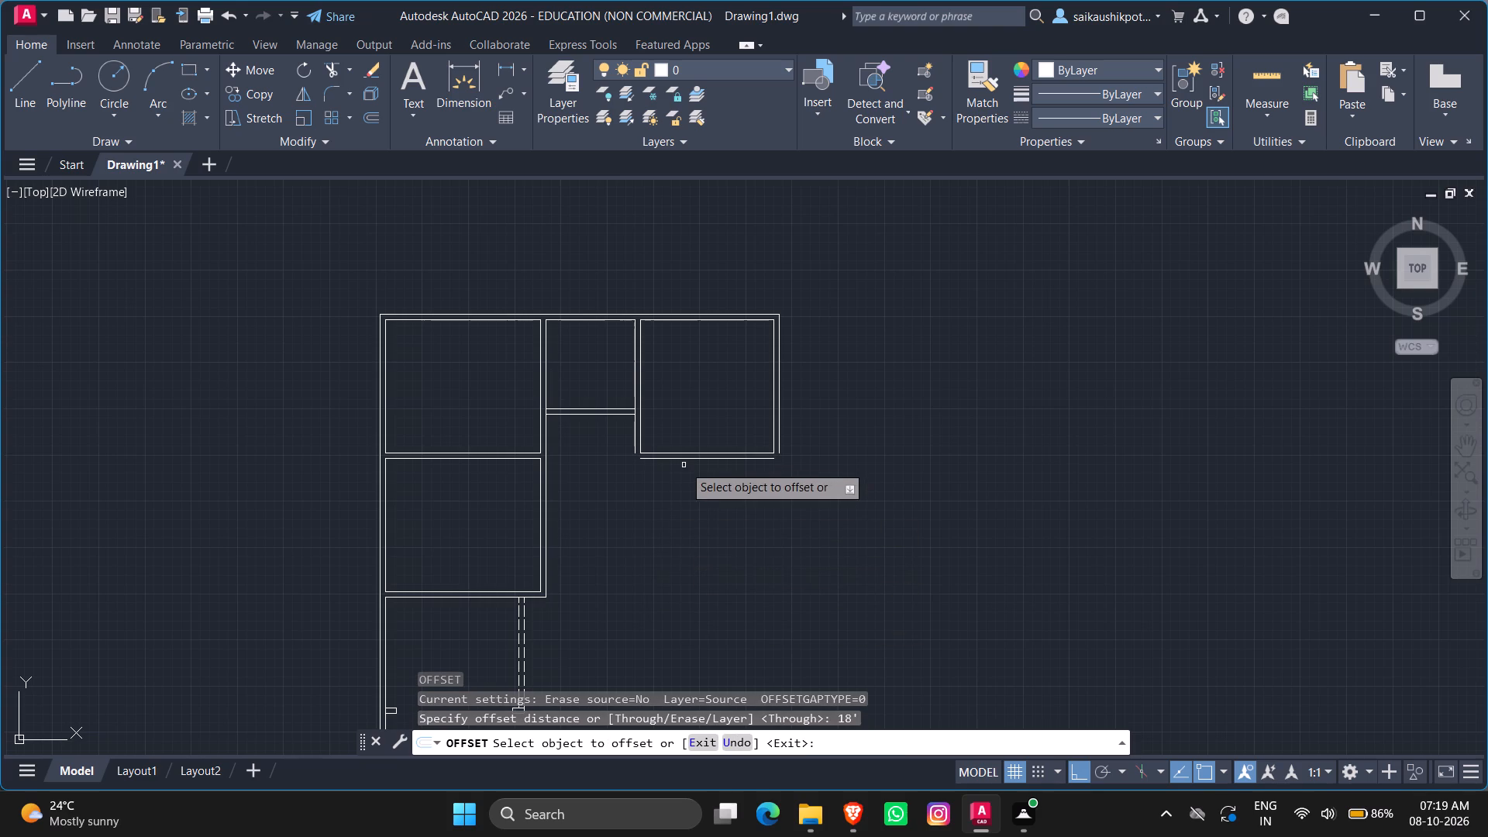
{"action": "left_click", "coordinate": [672, 459]}
{"action": "scroll", "coordinate": [662, 571], "scroll_direction": "down", "scroll_amount": 2}
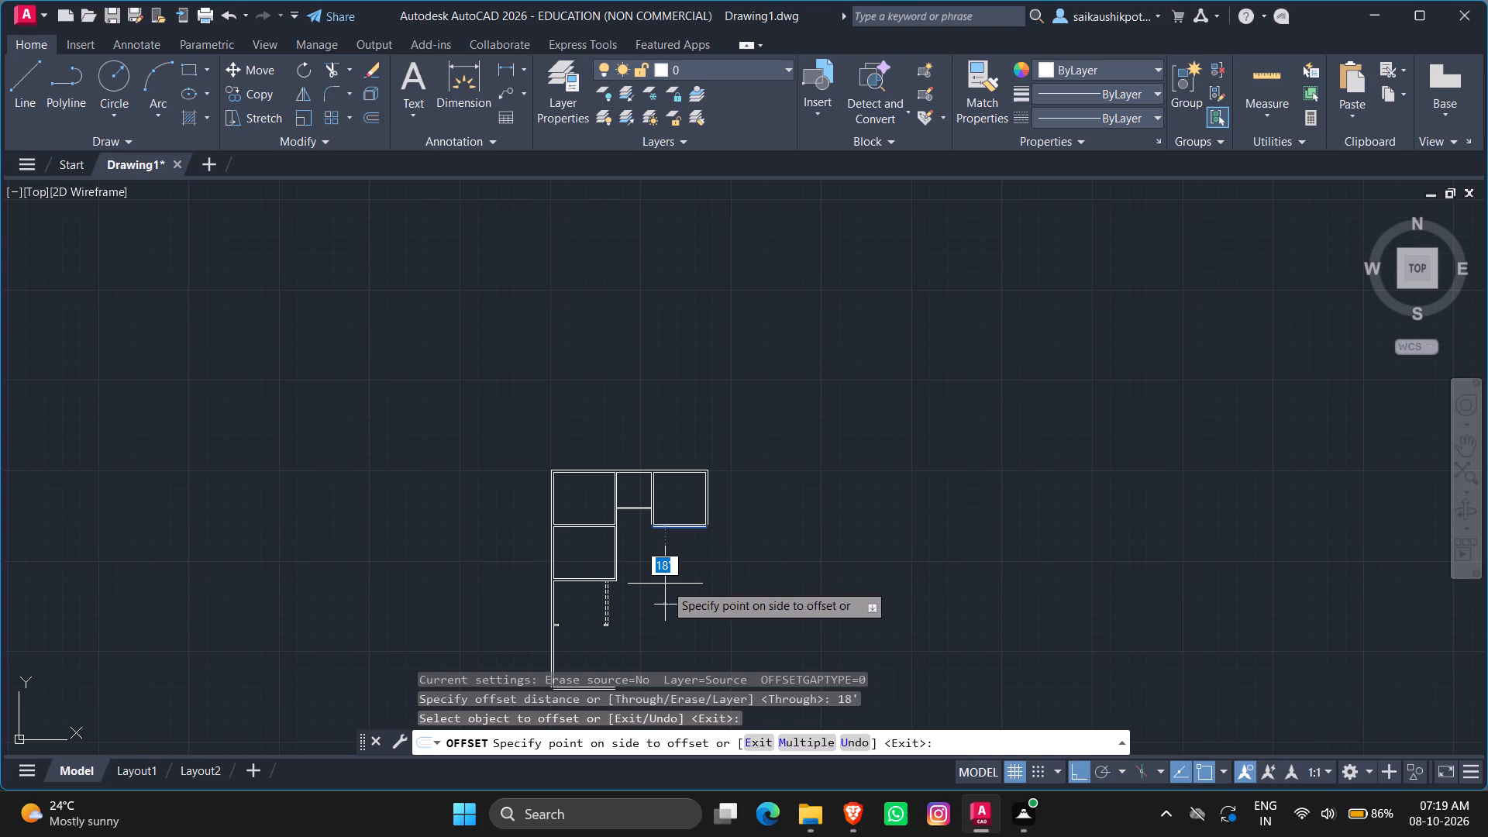
{"action": "left_click", "coordinate": [665, 584]}
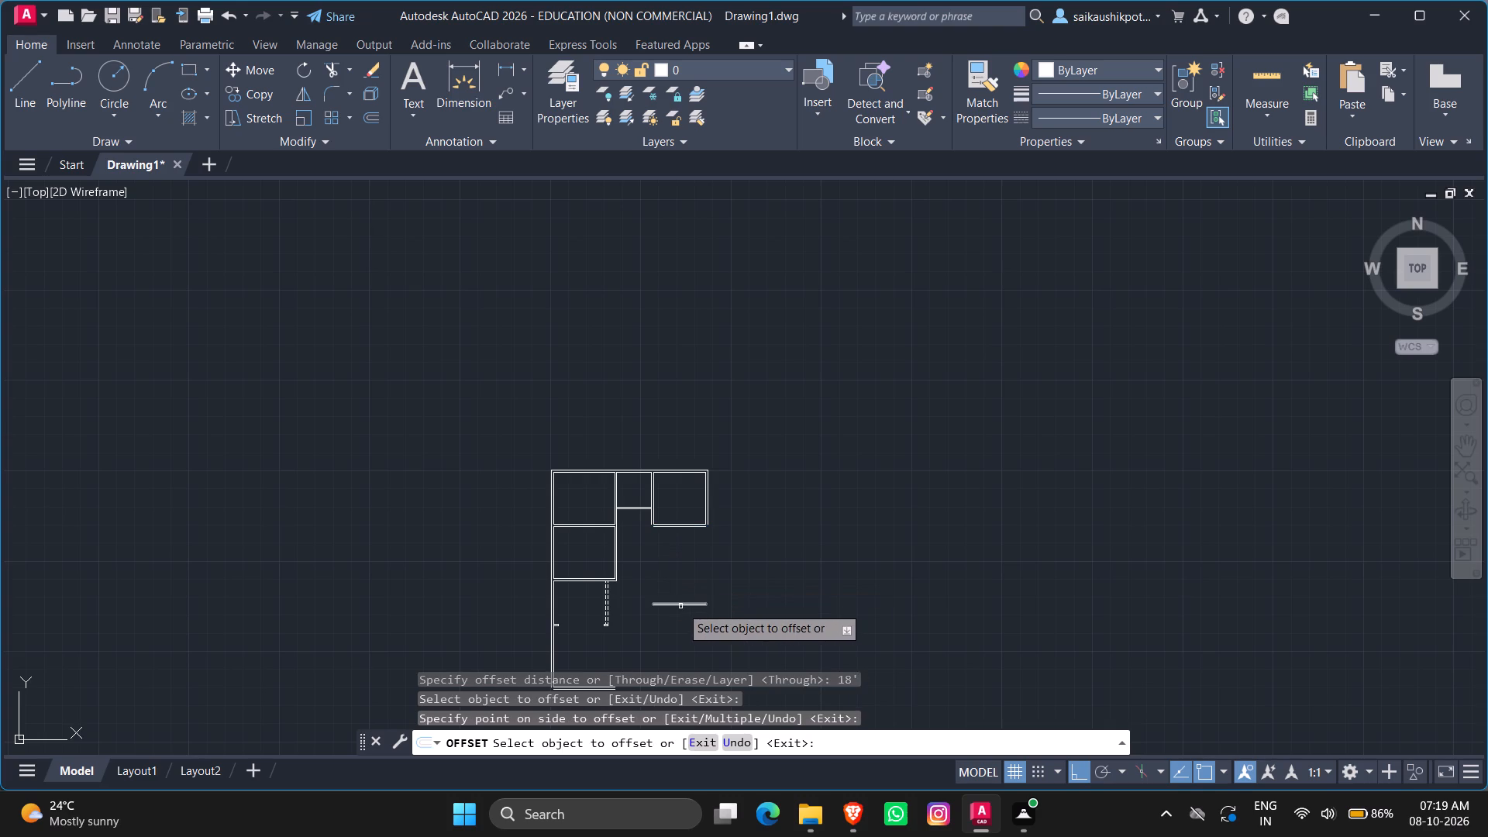
{"action": "left_click", "coordinate": [680, 606]}
{"action": "type", "text": "6\""}
{"action": "key", "text": "Return"}
Add a second horizontal wall by offsetting the new wall's lower line 10' down and the resulting line another 6".
{"action": "scroll", "coordinate": [730, 563], "scroll_direction": "up", "scroll_amount": 1}
{"action": "scroll", "coordinate": [828, 476], "scroll_direction": "down", "scroll_amount": 3}
{"action": "scroll", "coordinate": [758, 567], "scroll_direction": "up", "scroll_amount": 2}
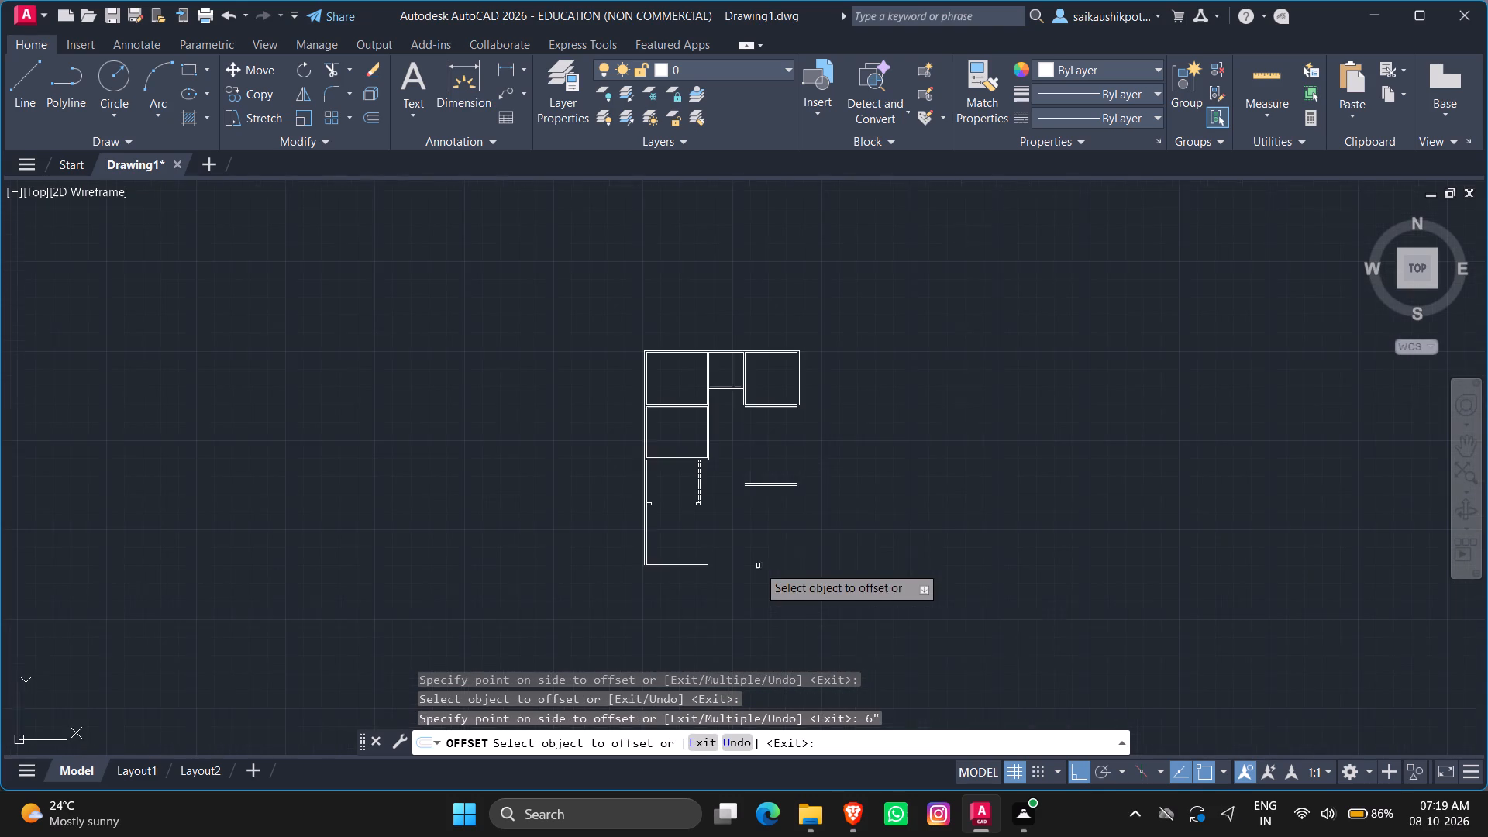
{"action": "scroll", "coordinate": [766, 509], "scroll_direction": "up", "scroll_amount": 3}
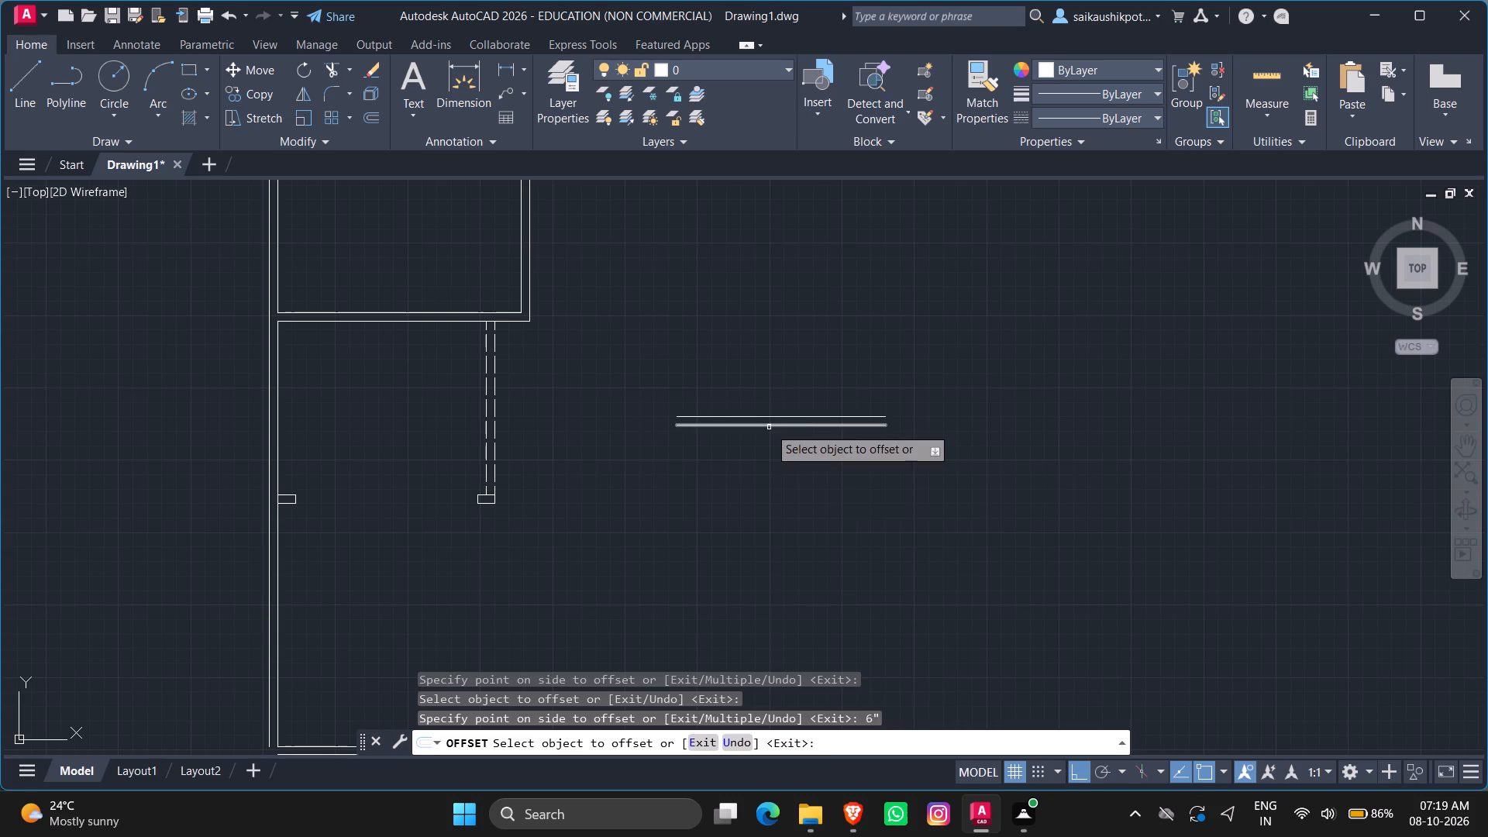
{"action": "left_click", "coordinate": [769, 427]}
{"action": "type", "text": "10'"}
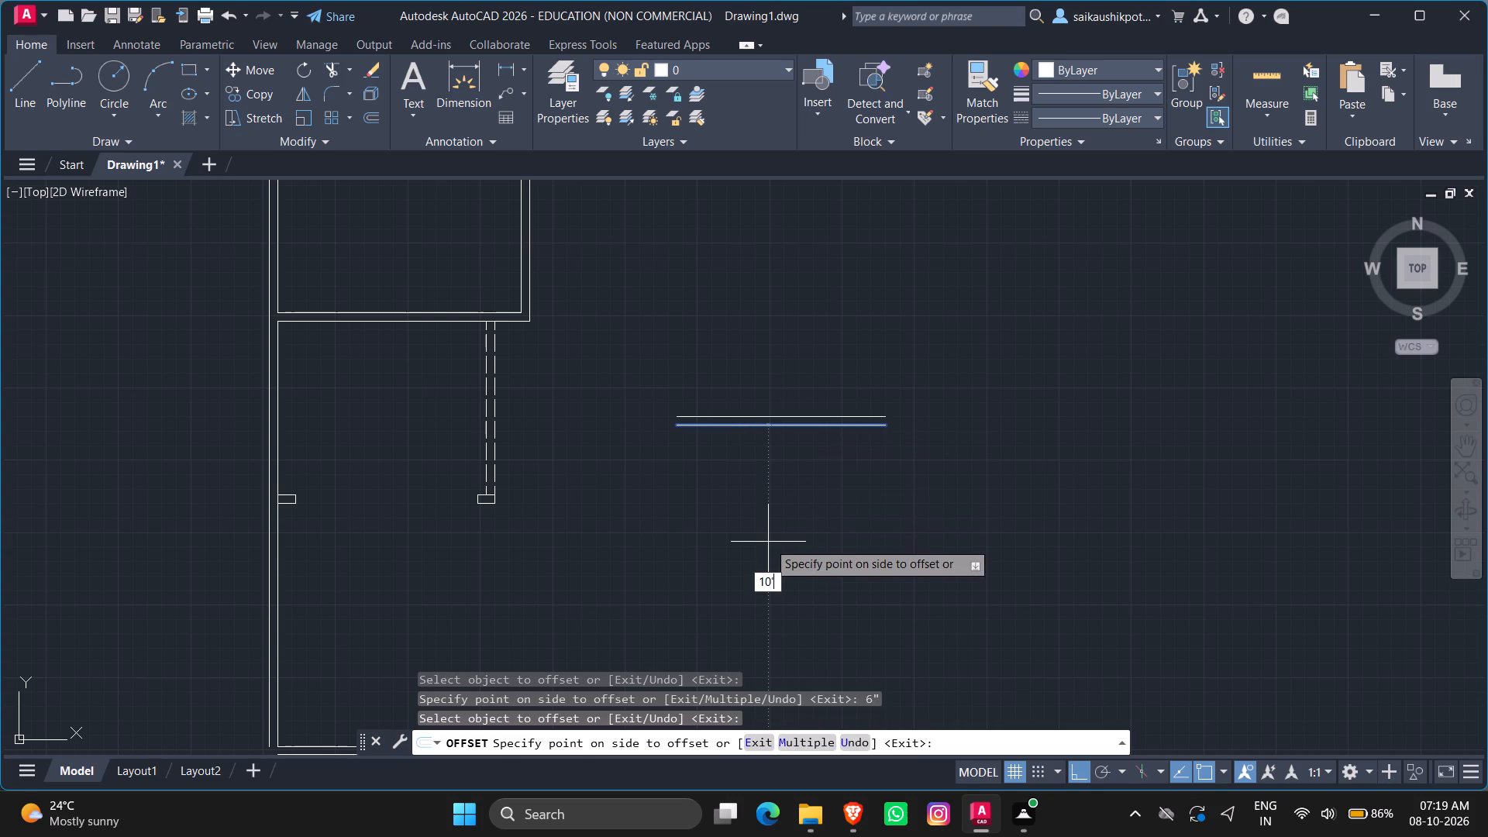
{"action": "key", "text": "Return"}
{"action": "left_click", "coordinate": [780, 596]}
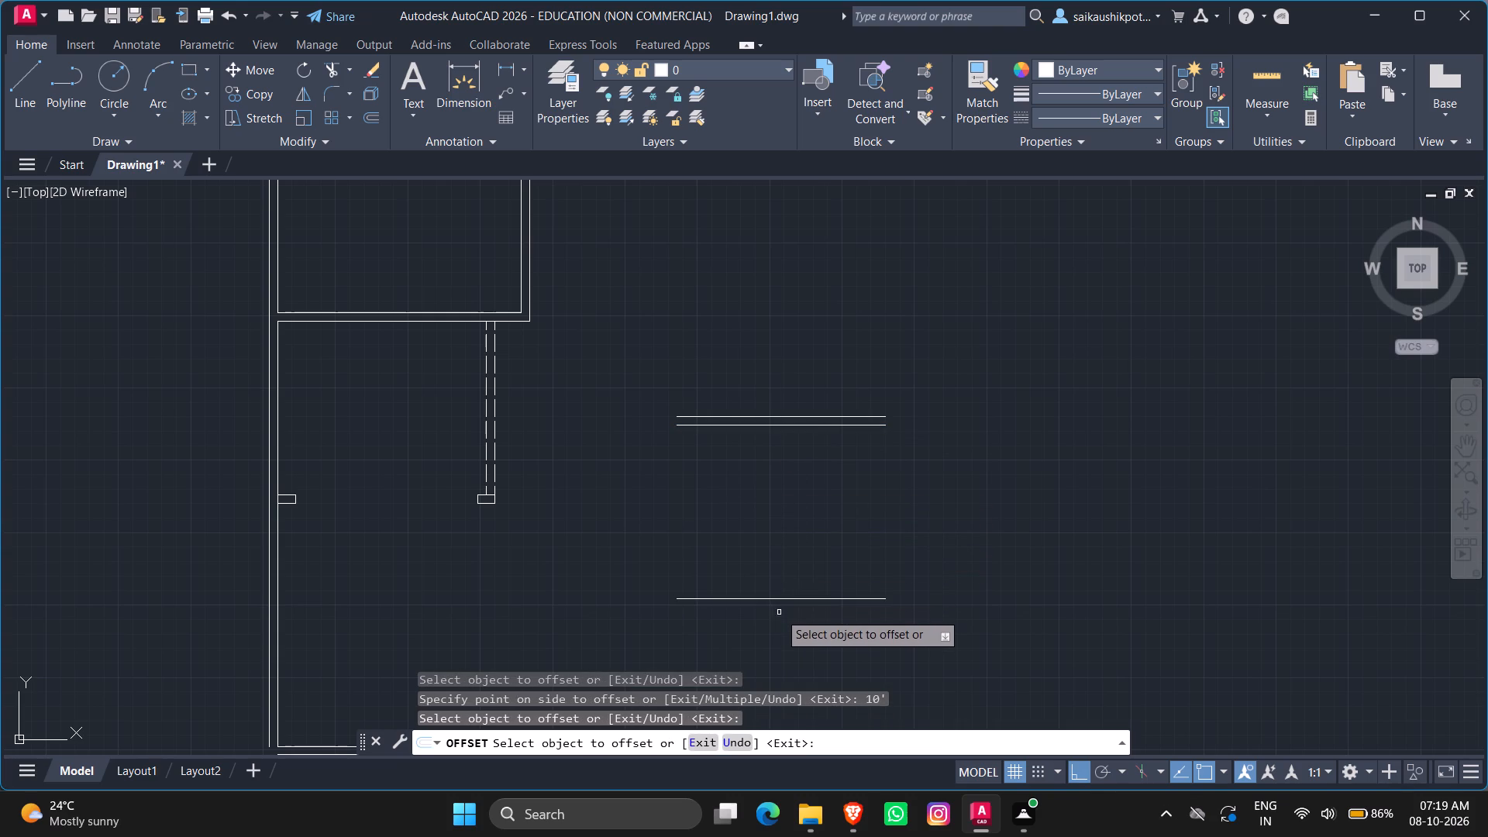
{"action": "left_click", "coordinate": [780, 600]}
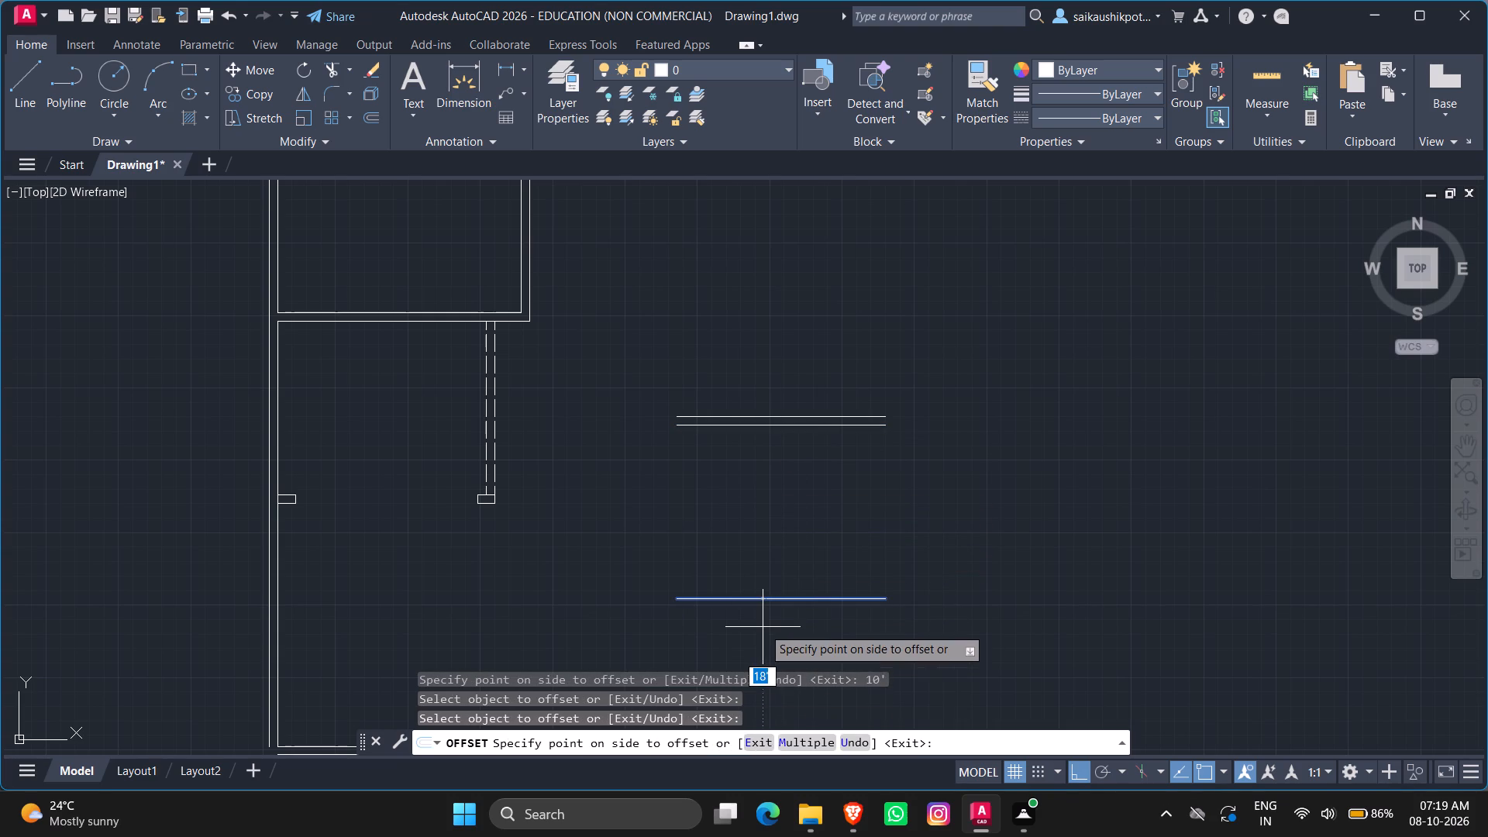
{"action": "type", "text": "6\""}
{"action": "key", "text": "Return"}
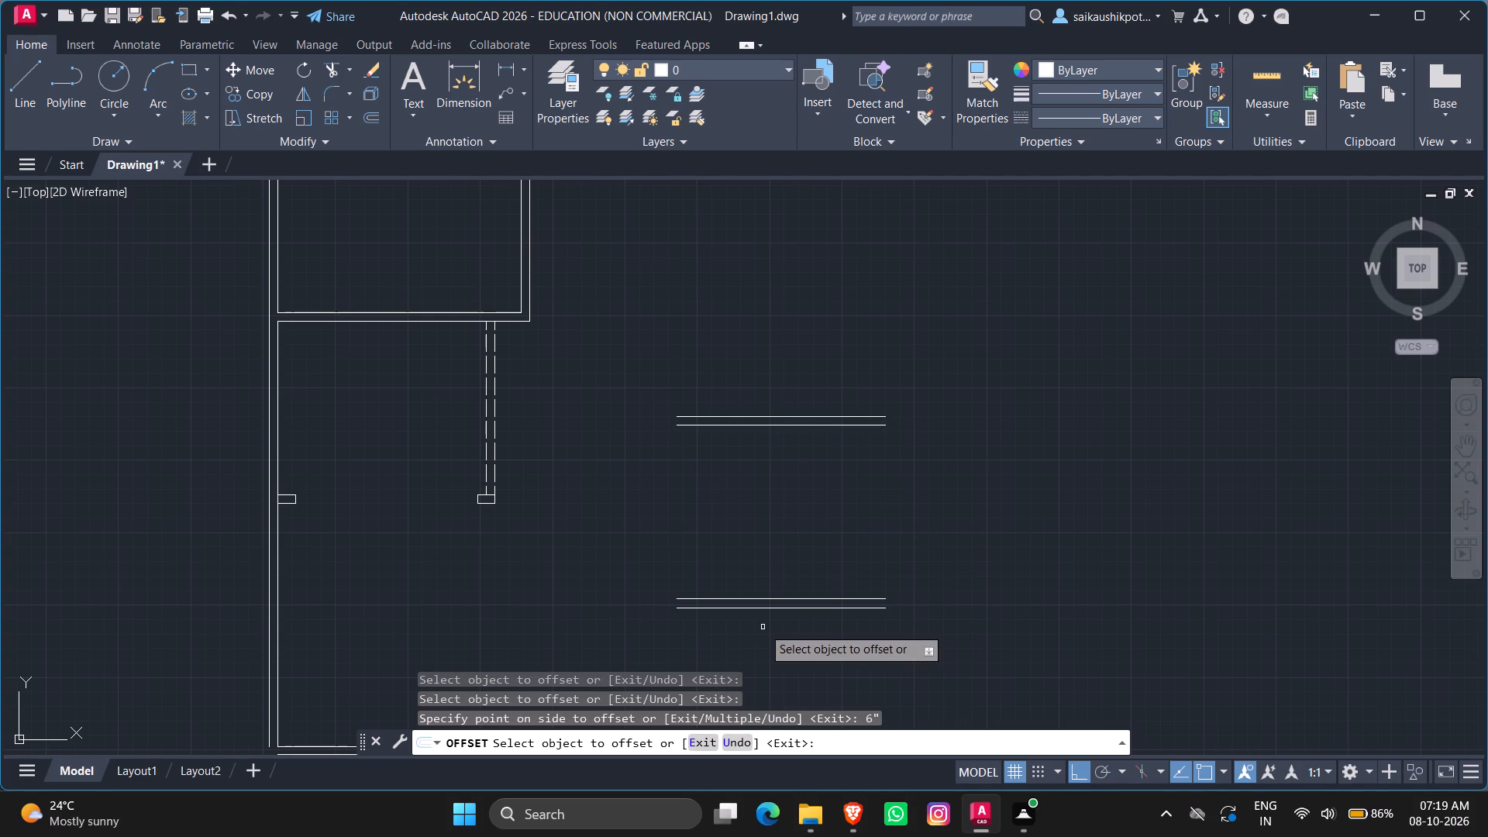
Add a third horizontal wall by offsetting the second wall's lower line 10' down and the resulting line another 6".
{"action": "scroll", "coordinate": [763, 627], "scroll_direction": "up", "scroll_amount": 1}
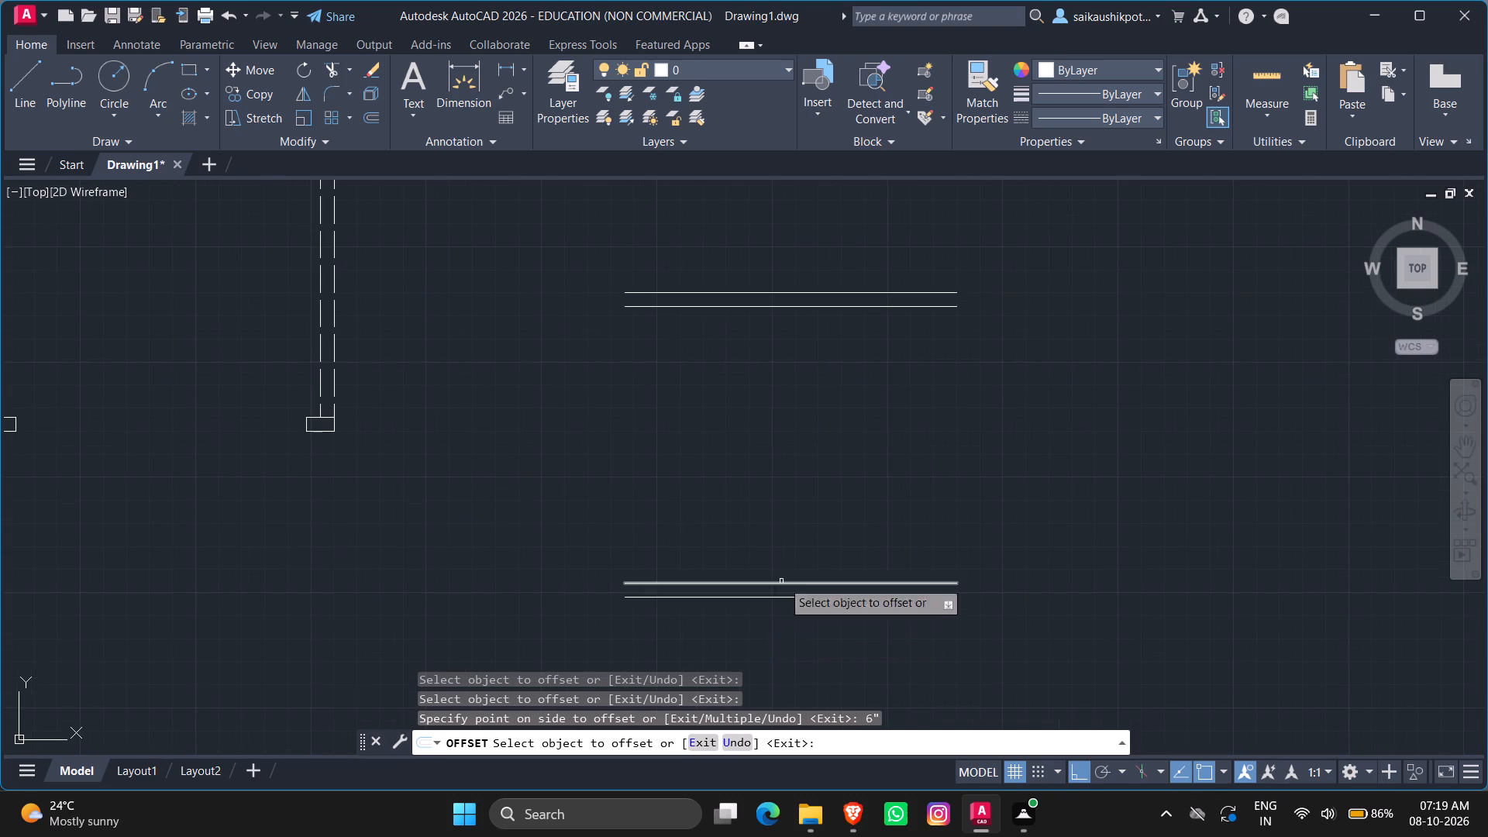
{"action": "scroll", "coordinate": [817, 551], "scroll_direction": "down", "scroll_amount": 1}
{"action": "scroll", "coordinate": [816, 625], "scroll_direction": "down", "scroll_amount": 1}
{"action": "scroll", "coordinate": [842, 526], "scroll_direction": "down", "scroll_amount": 1}
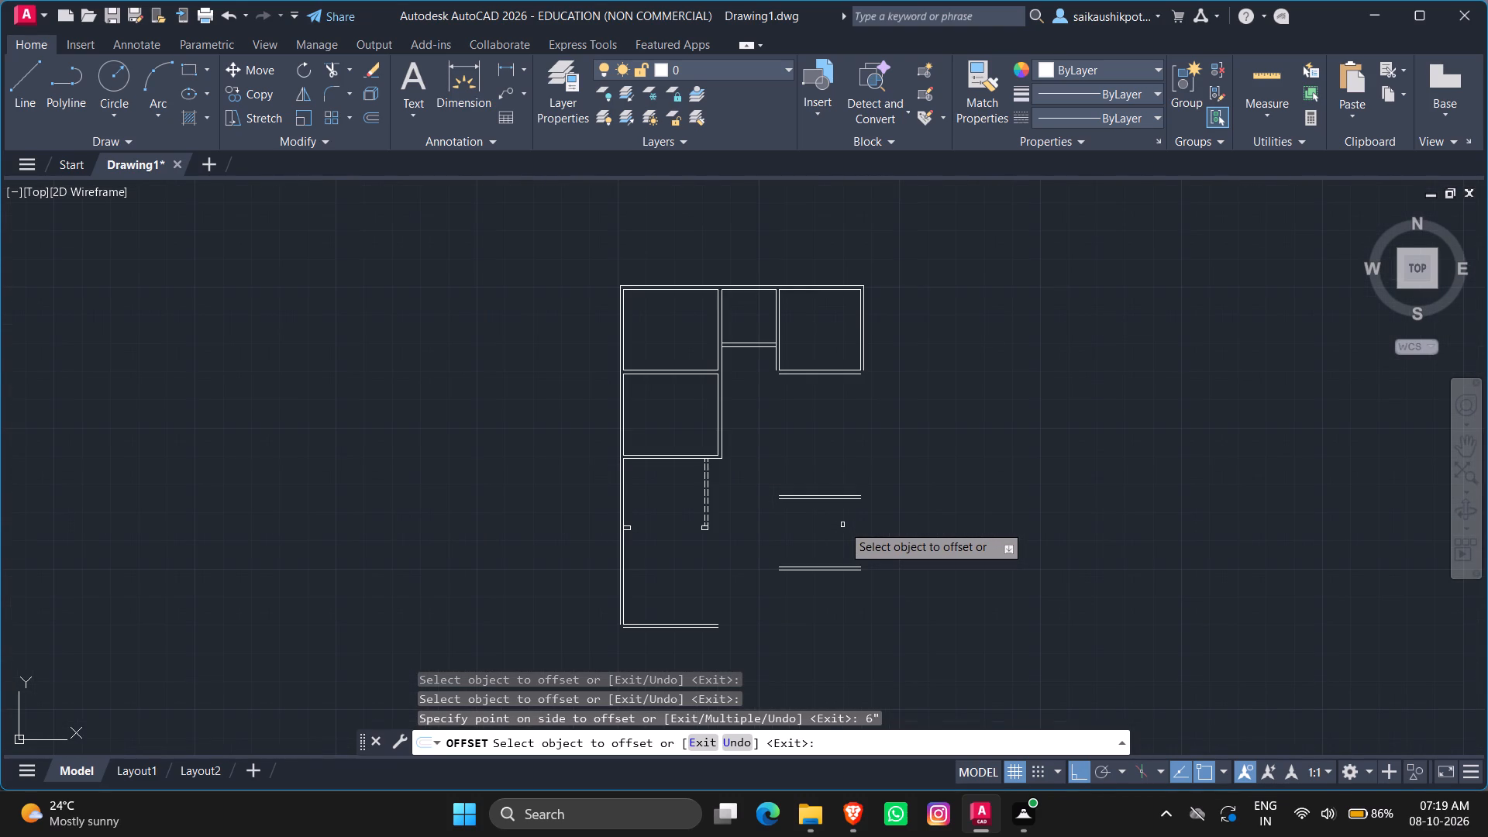
{"action": "scroll", "coordinate": [825, 576], "scroll_direction": "up", "scroll_amount": 2}
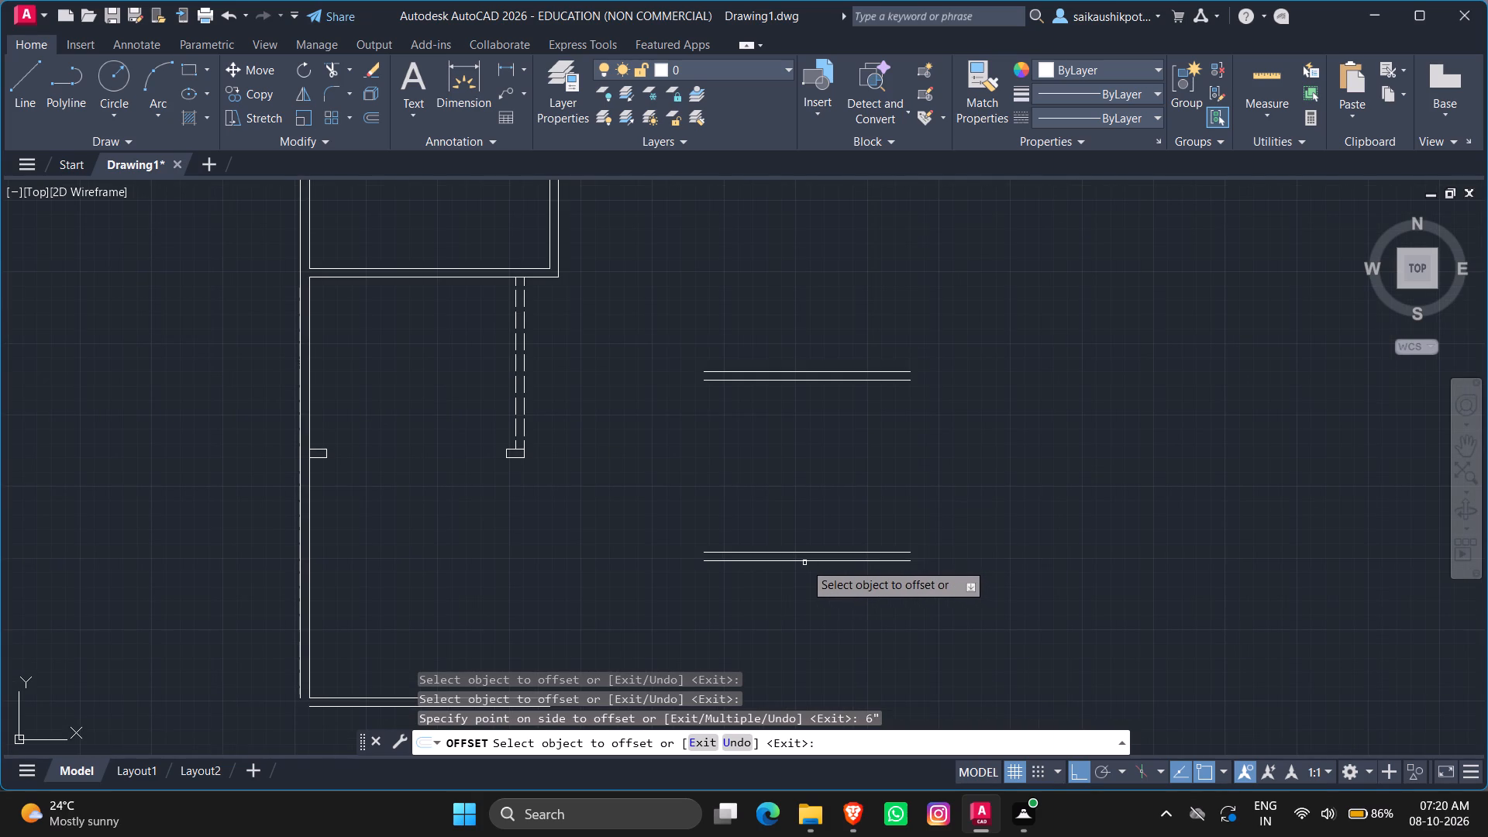
{"action": "left_click", "coordinate": [802, 561]}
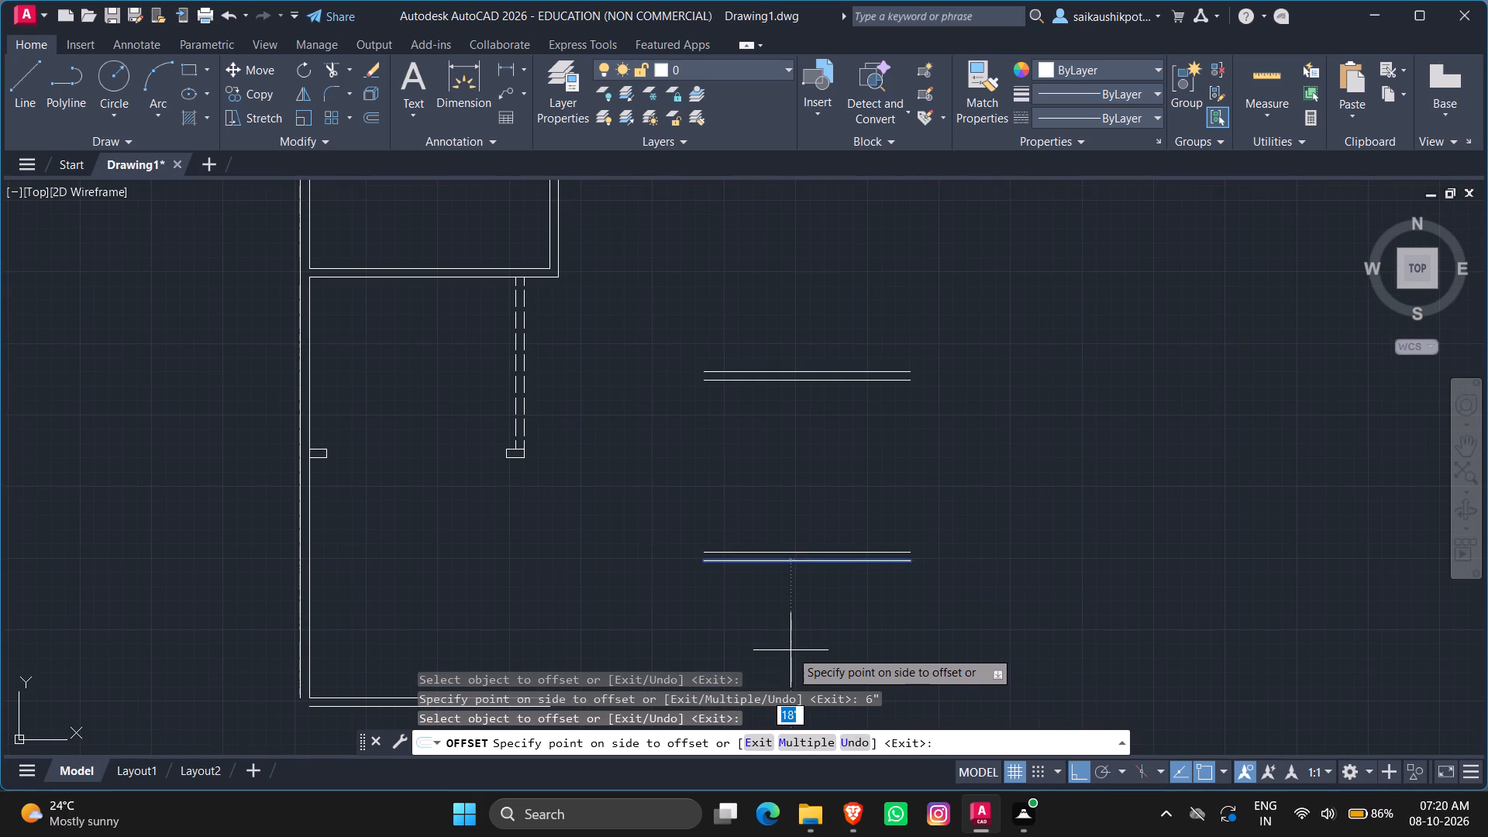
{"action": "key", "text": "1"}
{"action": "type", "text": "0'"}
{"action": "key", "text": "Return"}
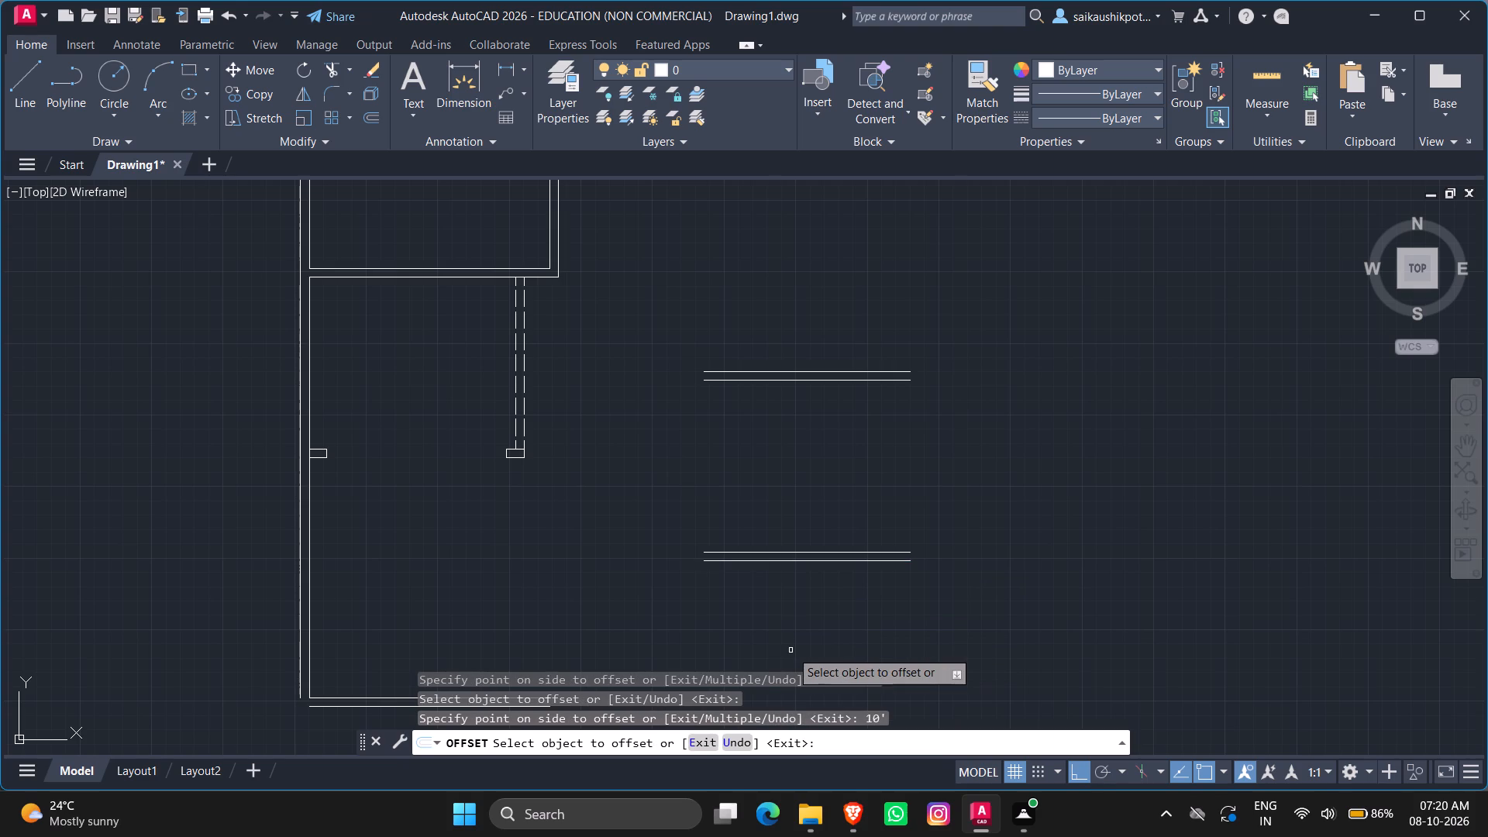
{"action": "scroll", "coordinate": [779, 413], "scroll_direction": "down", "scroll_amount": 3}
{"action": "scroll", "coordinate": [778, 478], "scroll_direction": "up", "scroll_amount": 2}
{"action": "left_click_drag", "start_coordinate": [773, 514], "coordinate": [773, 527]}
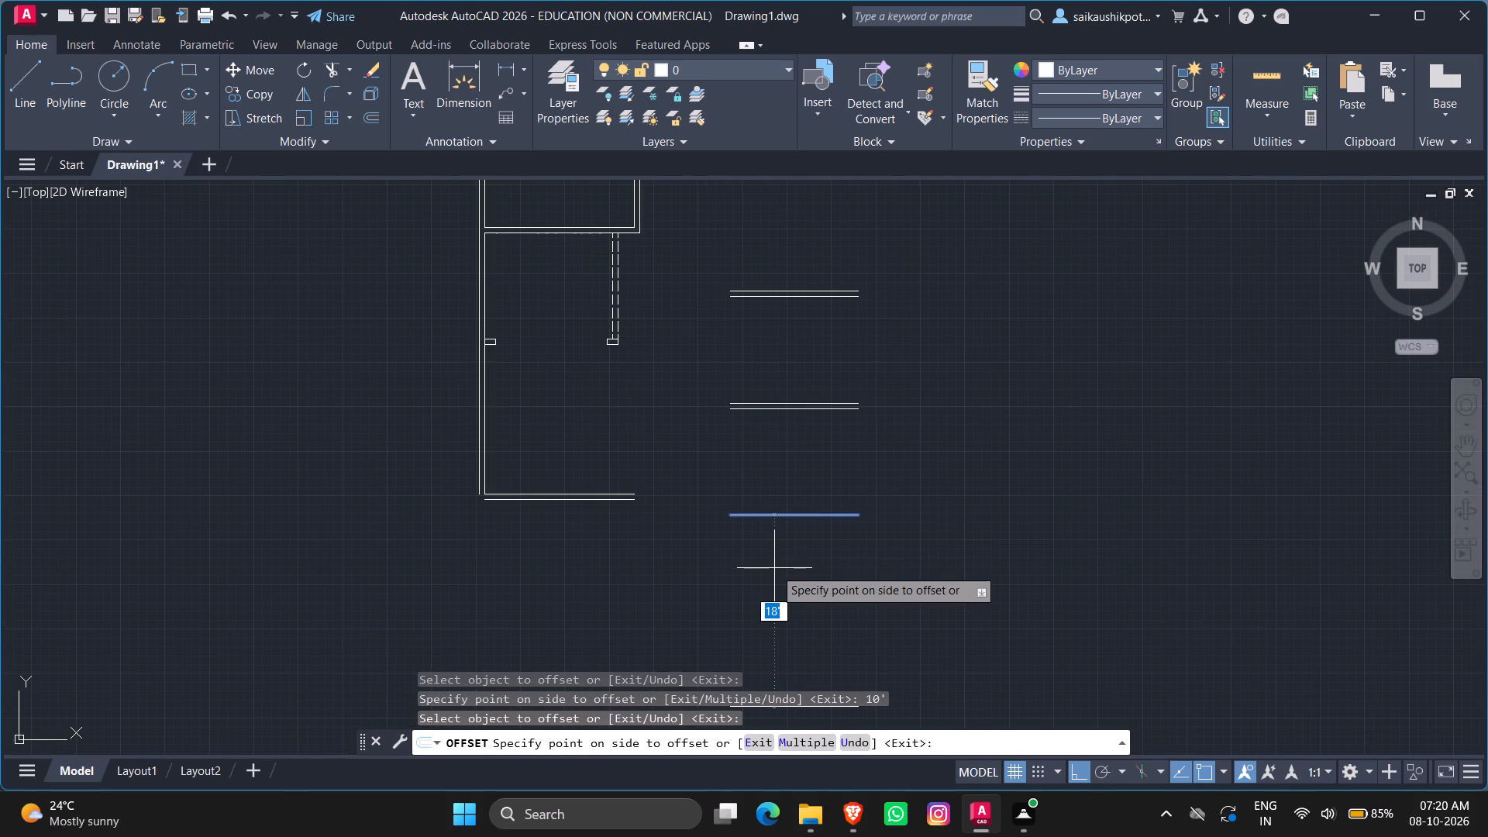
{"action": "type", "text": "6\""}
{"action": "key", "text": "Return"}
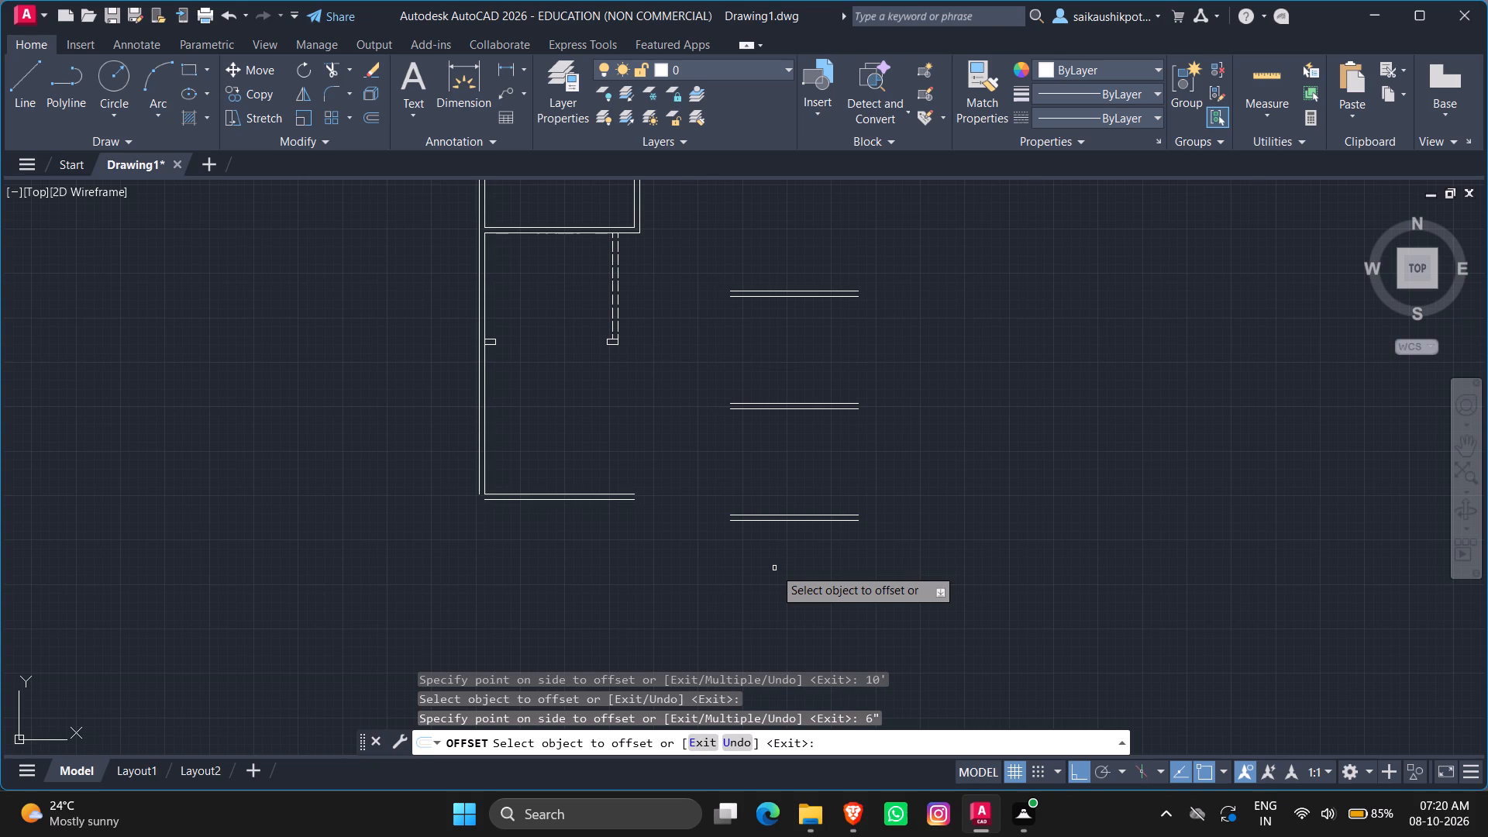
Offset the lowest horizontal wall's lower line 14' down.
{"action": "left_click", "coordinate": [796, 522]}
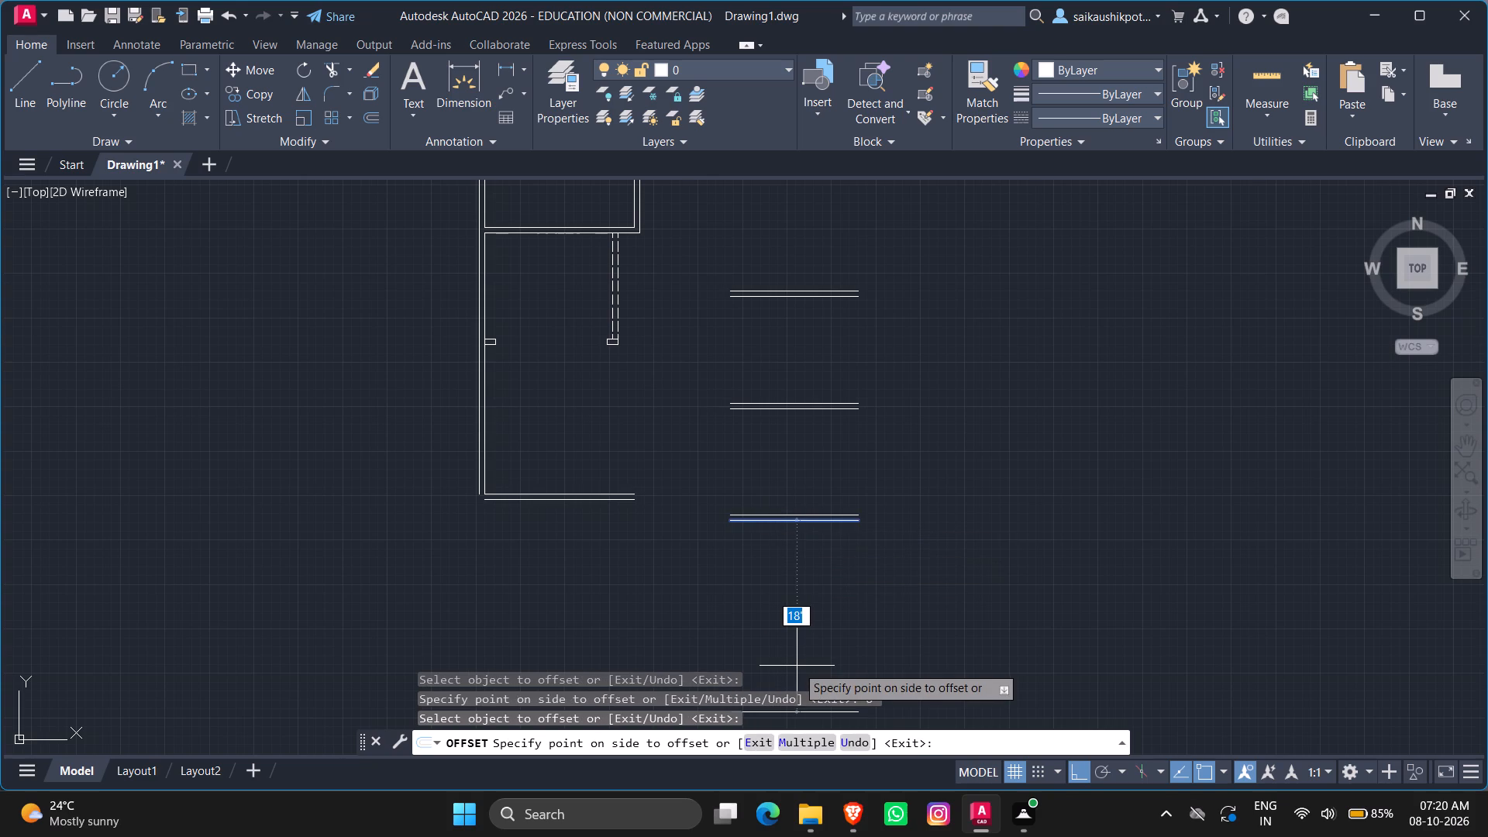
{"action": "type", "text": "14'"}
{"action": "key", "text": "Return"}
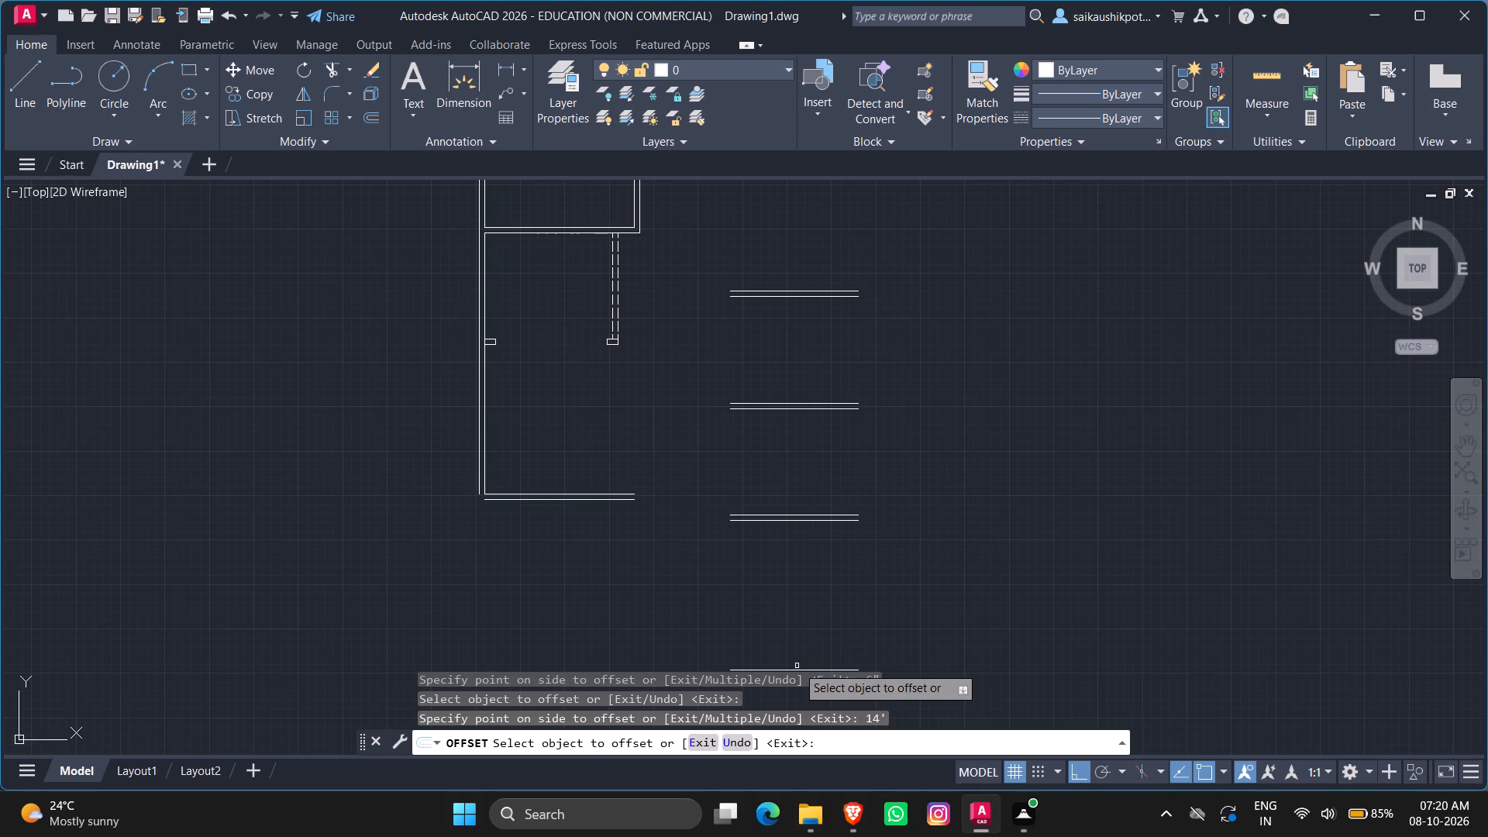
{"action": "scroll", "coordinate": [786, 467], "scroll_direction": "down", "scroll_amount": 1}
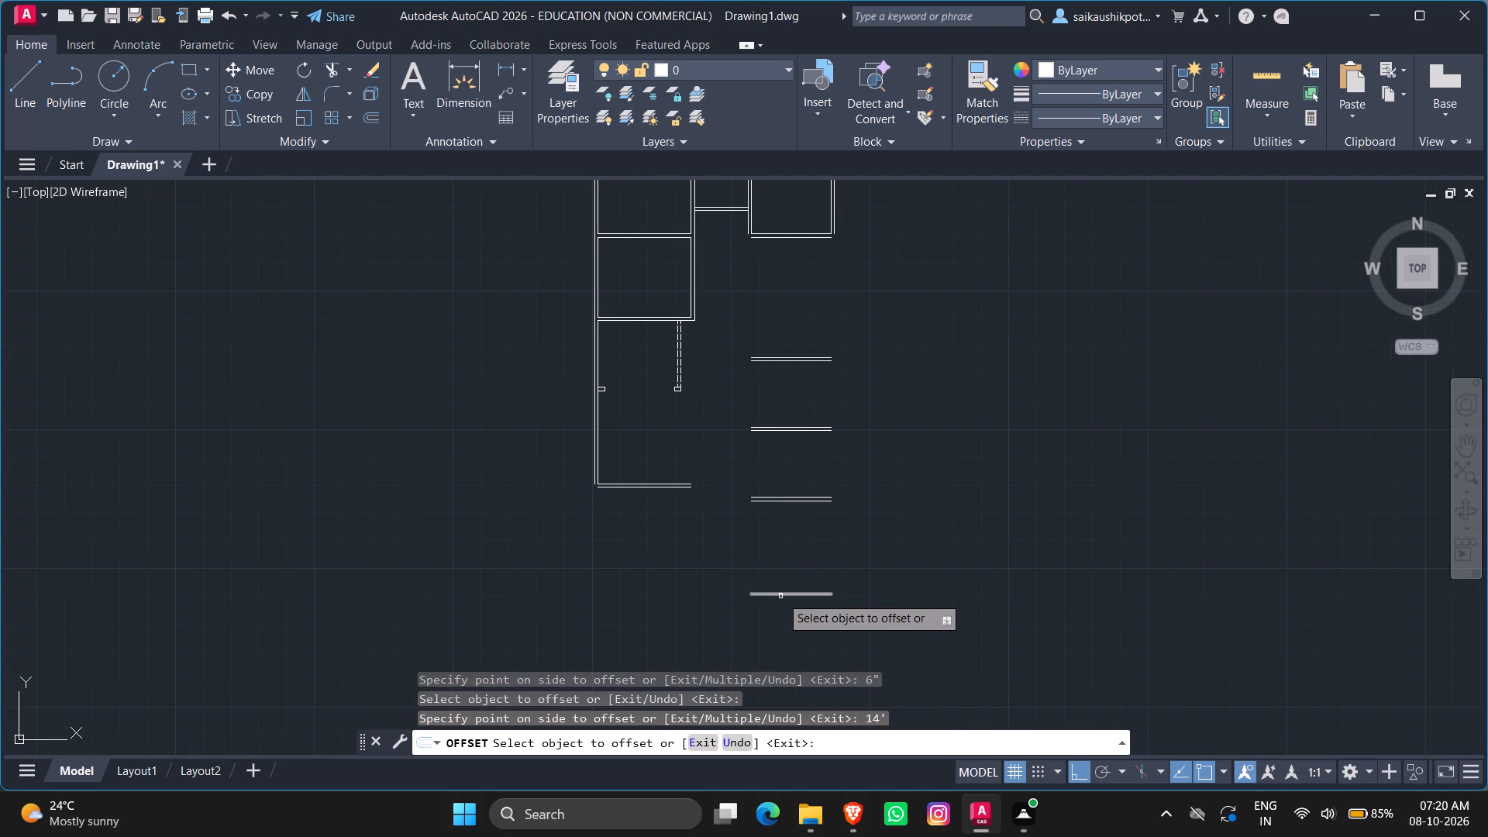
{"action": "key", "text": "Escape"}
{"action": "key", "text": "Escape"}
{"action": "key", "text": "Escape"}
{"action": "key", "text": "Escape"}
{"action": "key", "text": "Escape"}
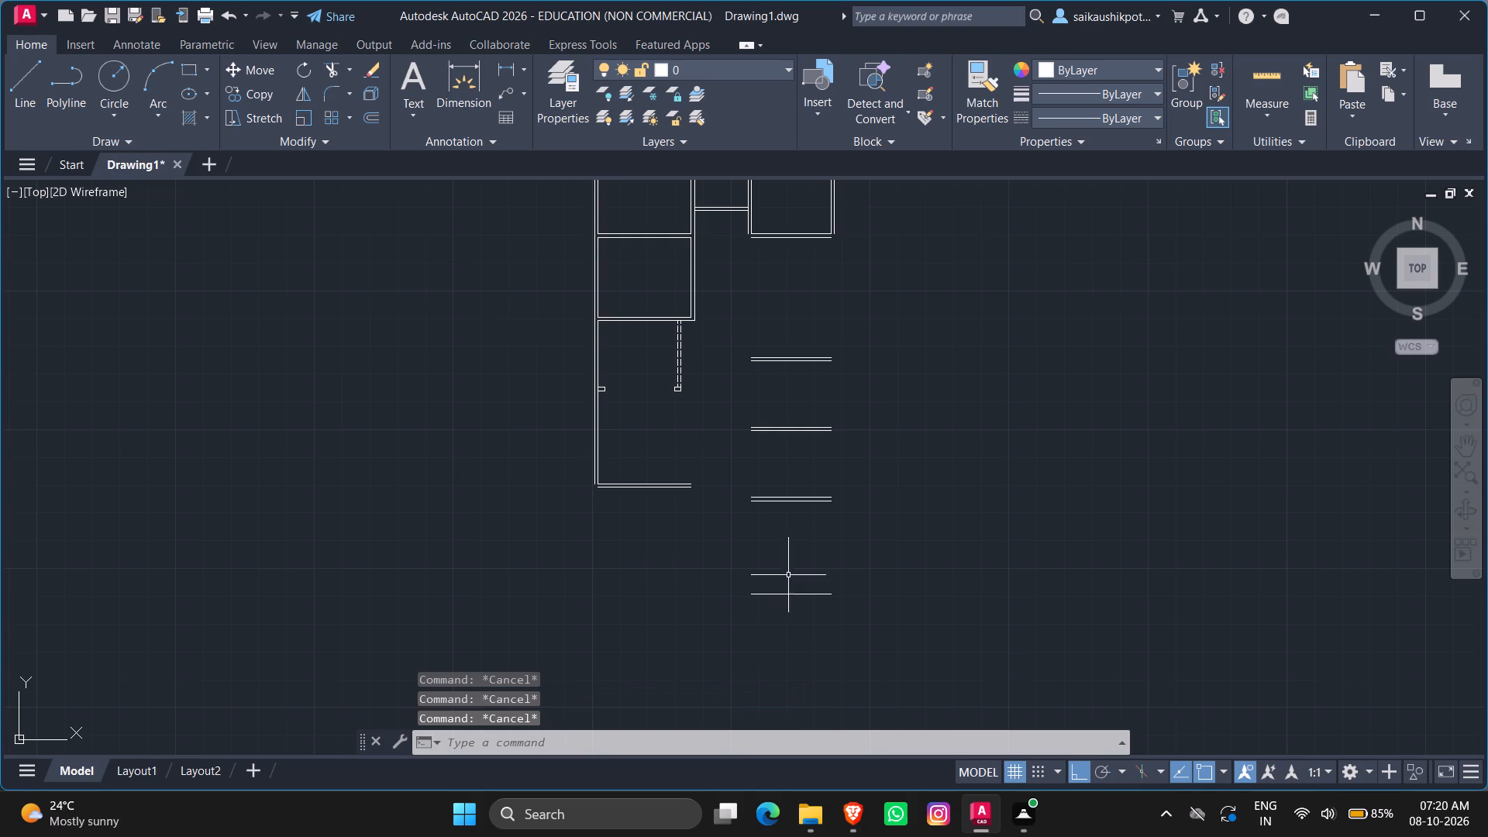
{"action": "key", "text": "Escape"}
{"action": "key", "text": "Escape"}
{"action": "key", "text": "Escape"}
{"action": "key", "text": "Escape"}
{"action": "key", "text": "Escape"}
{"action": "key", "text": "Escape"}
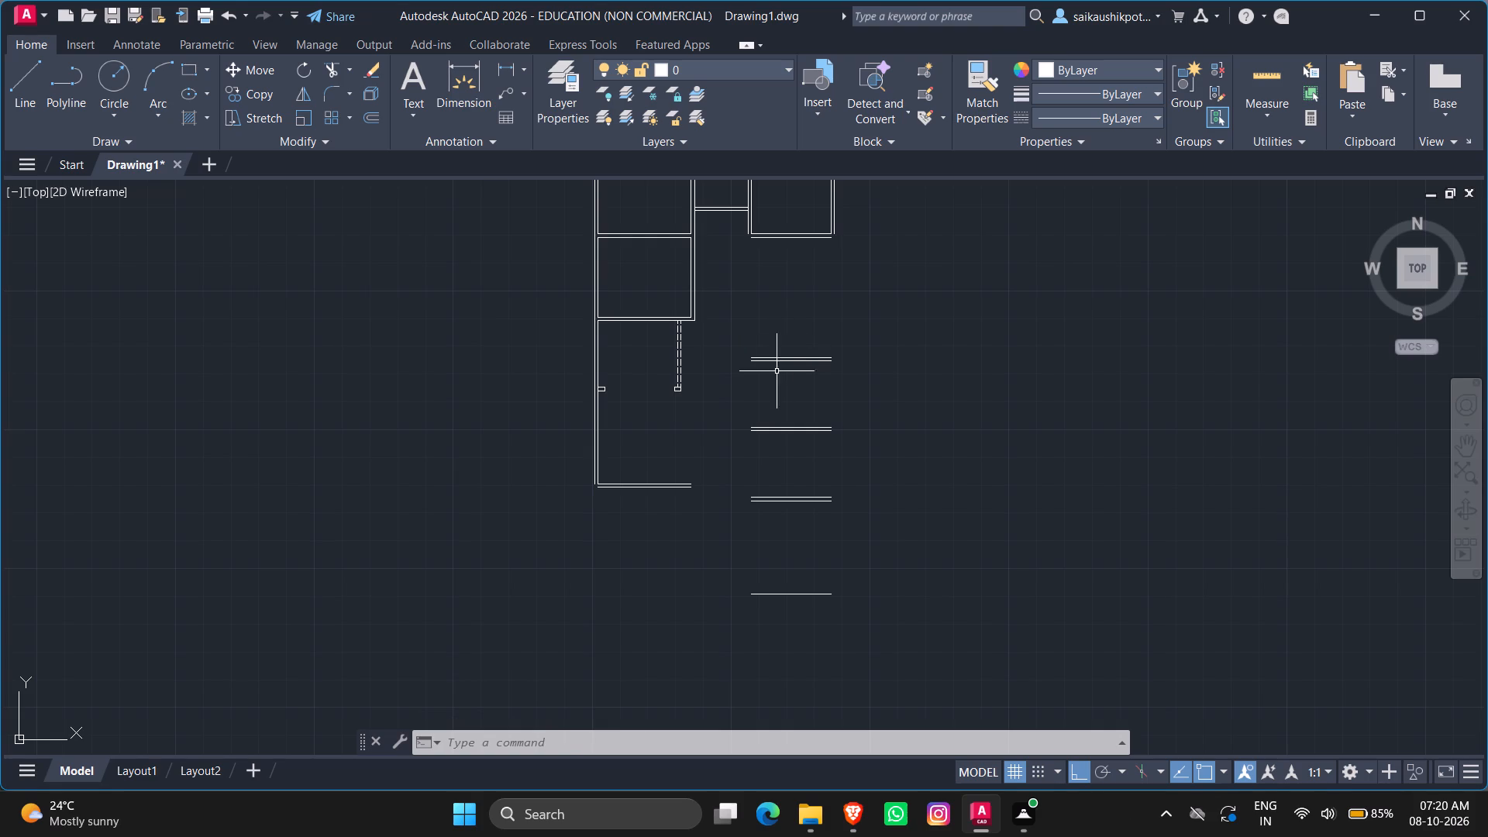
Erase all the detached horizontal wall lines below the upper-right room.
{"action": "left_click", "coordinate": [749, 336]}
{"action": "left_click", "coordinate": [845, 647]}
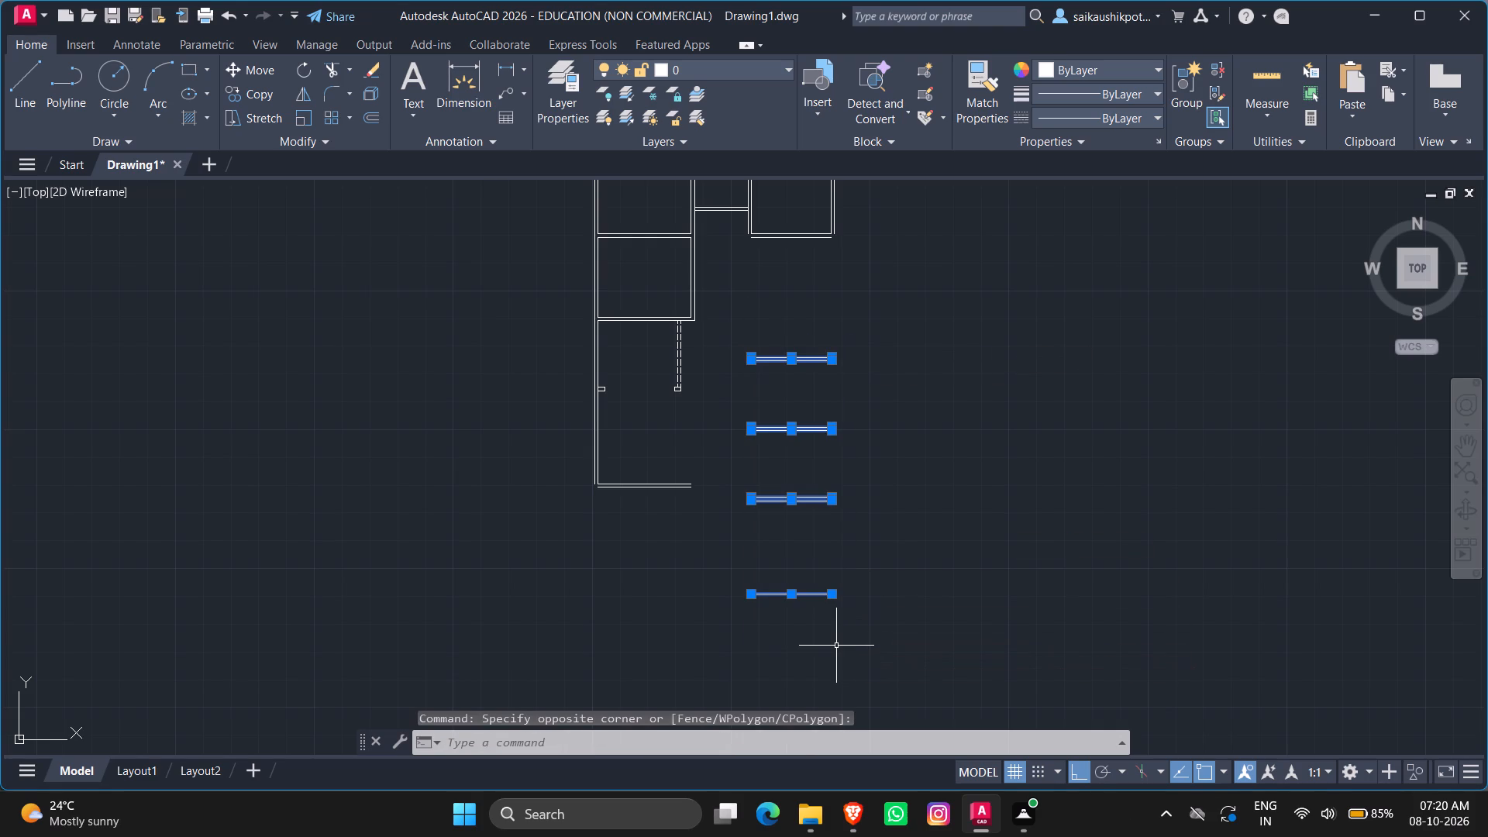
{"action": "key", "text": "Delete"}
Build a horizontal wall below the upper-right room by offsetting its outer bottom line 12' down and the resulting line another 6".
{"action": "scroll", "coordinate": [778, 580], "scroll_direction": "down", "scroll_amount": 1}
{"action": "scroll", "coordinate": [777, 329], "scroll_direction": "up", "scroll_amount": 1}
{"action": "scroll", "coordinate": [781, 421], "scroll_direction": "up", "scroll_amount": 1}
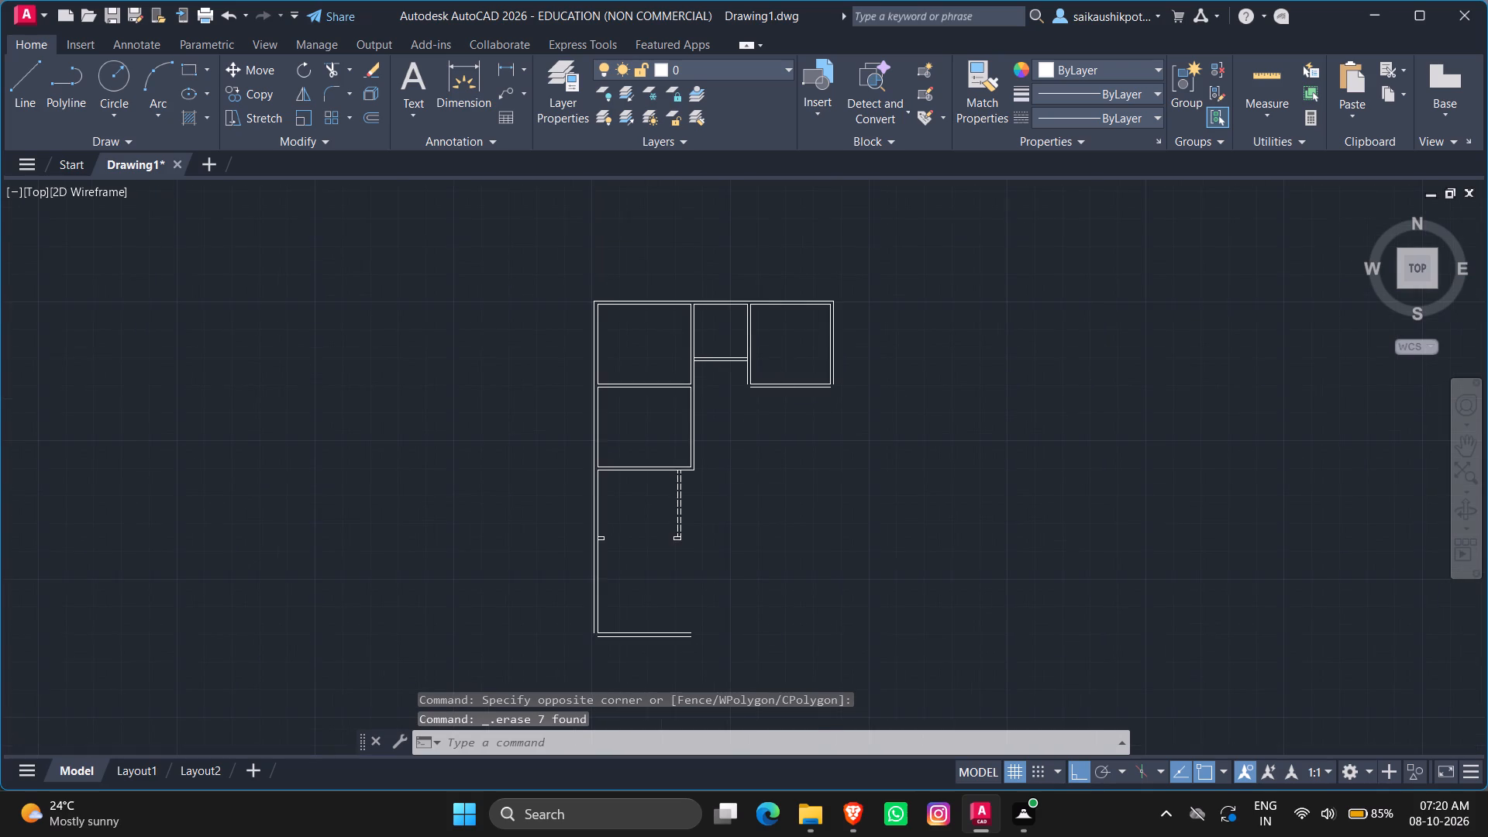
{"action": "scroll", "coordinate": [781, 421], "scroll_direction": "up", "scroll_amount": 2}
{"action": "key", "text": "o"}
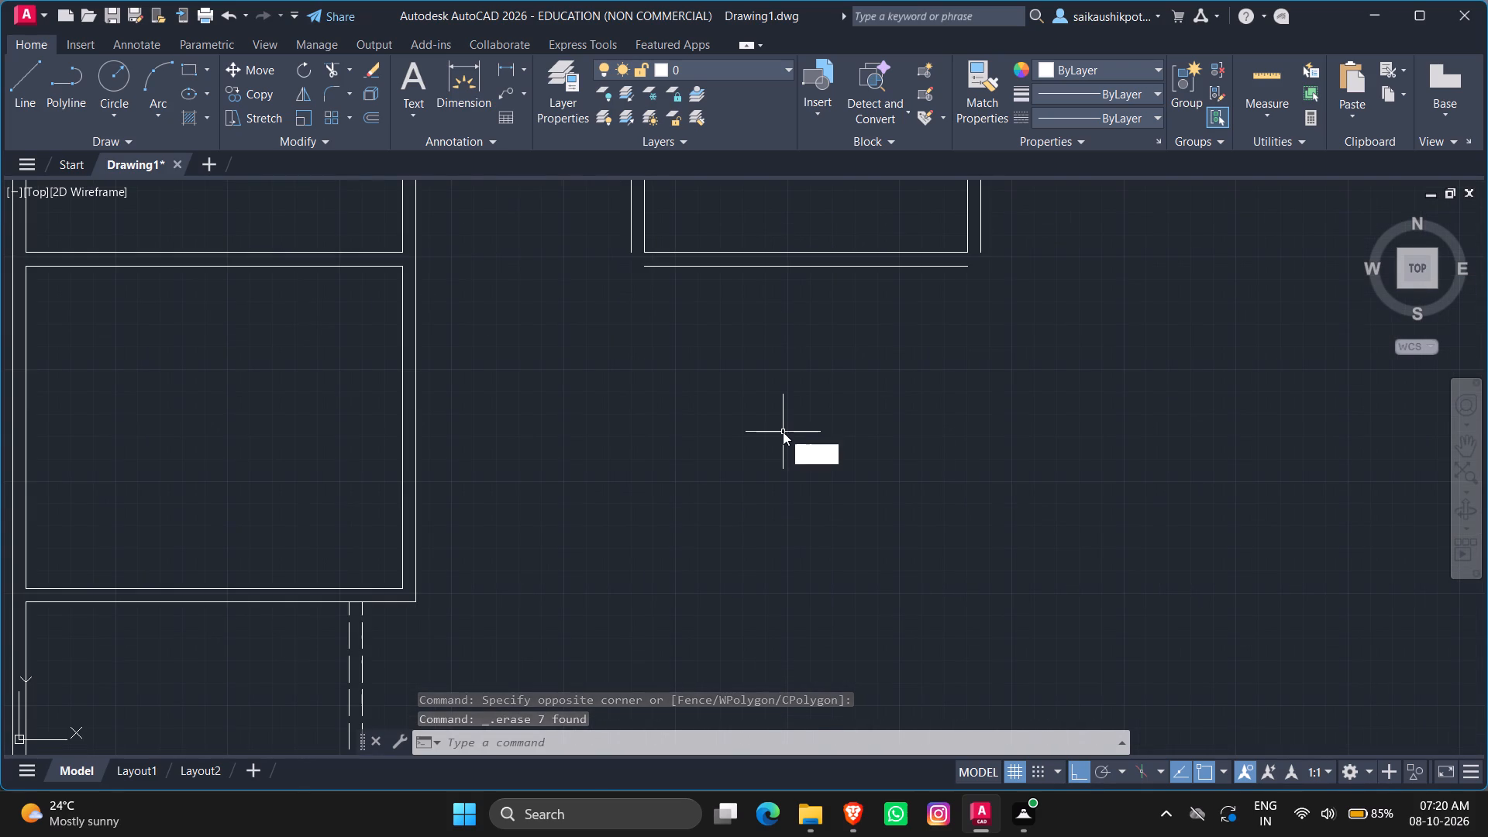
{"action": "key", "text": "Return"}
{"action": "type", "text": "12'"}
{"action": "key", "text": "Return"}
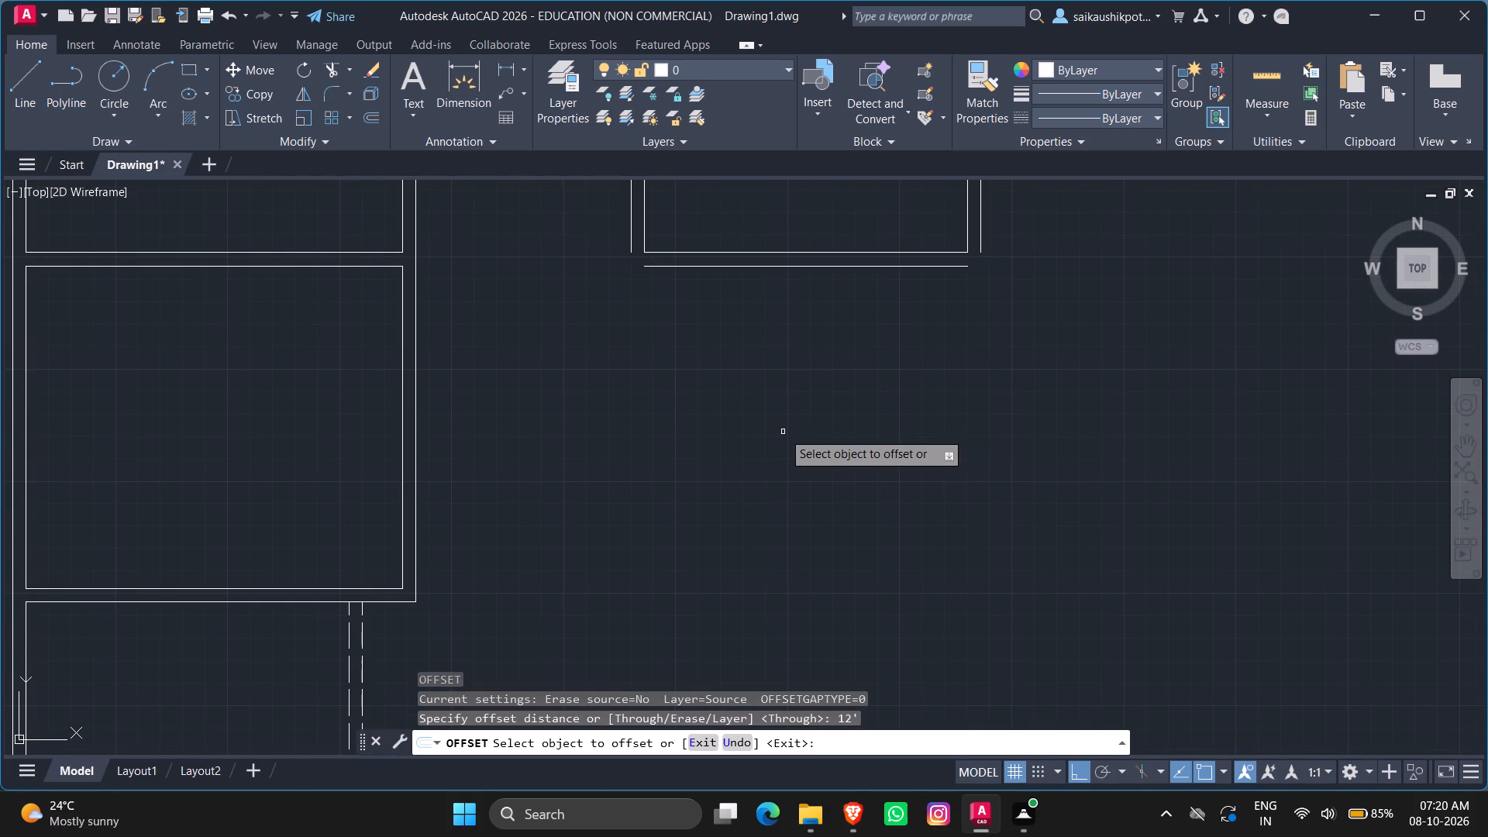
{"action": "left_click", "coordinate": [746, 266]}
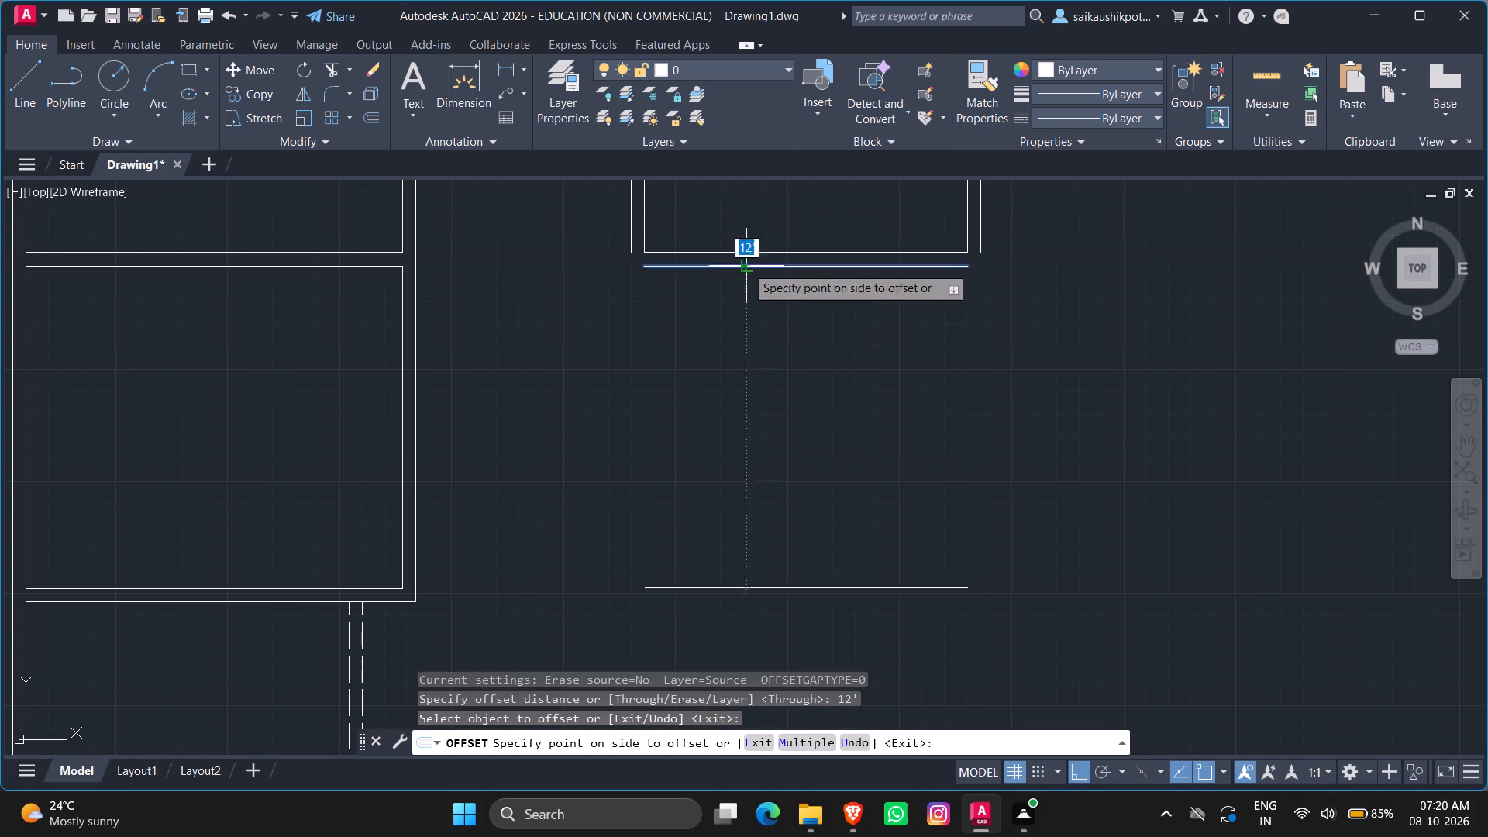
{"action": "left_click", "coordinate": [767, 432]}
{"action": "left_click", "coordinate": [779, 589]}
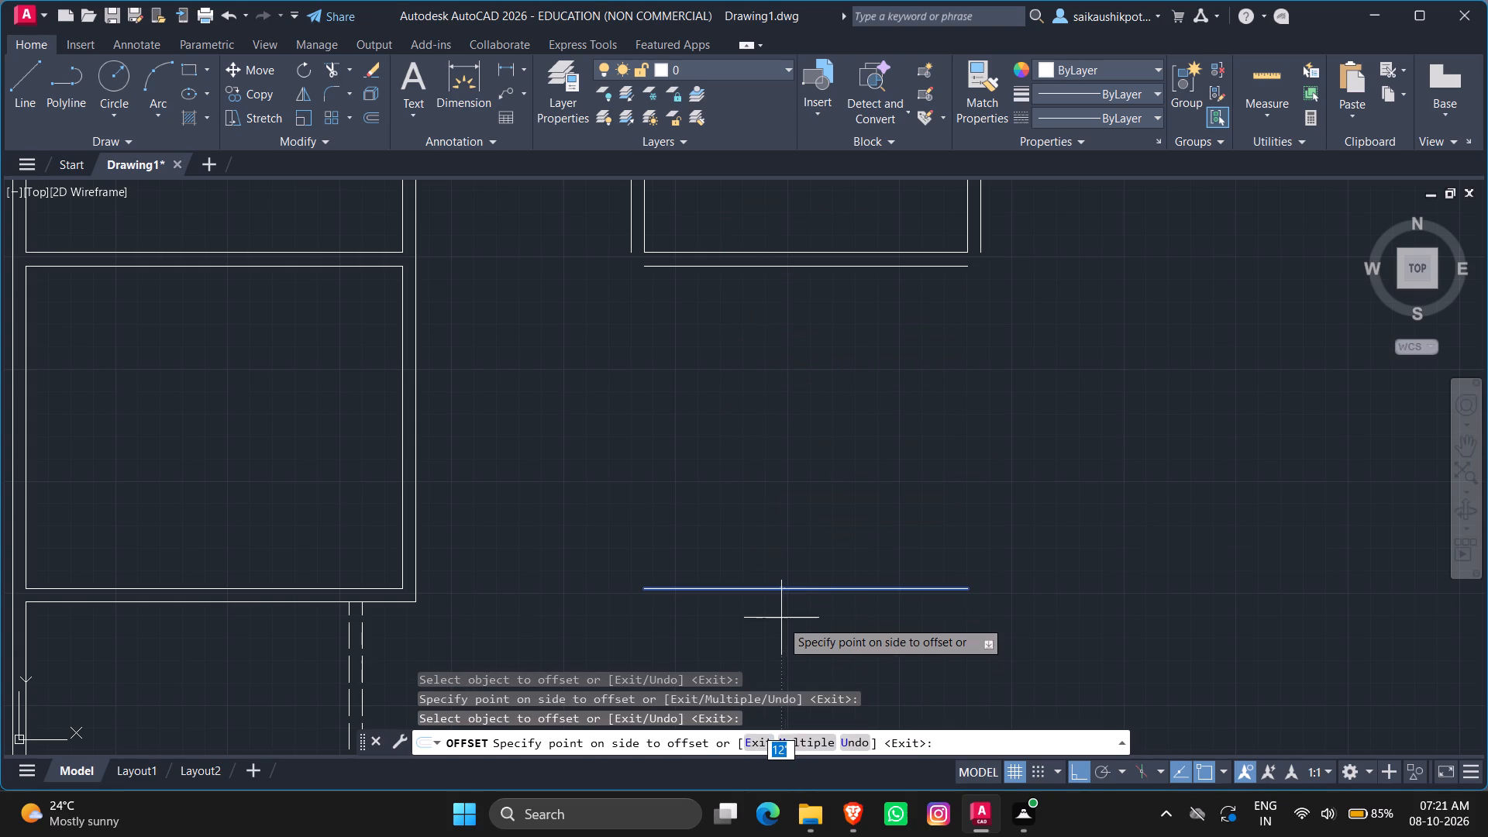
{"action": "type", "text": "6\""}
{"action": "key", "text": "Return"}
{"action": "key", "text": "Escape"}
{"action": "key", "text": "Escape"}
{"action": "key", "text": "Escape"}
{"action": "key", "text": "Escape"}
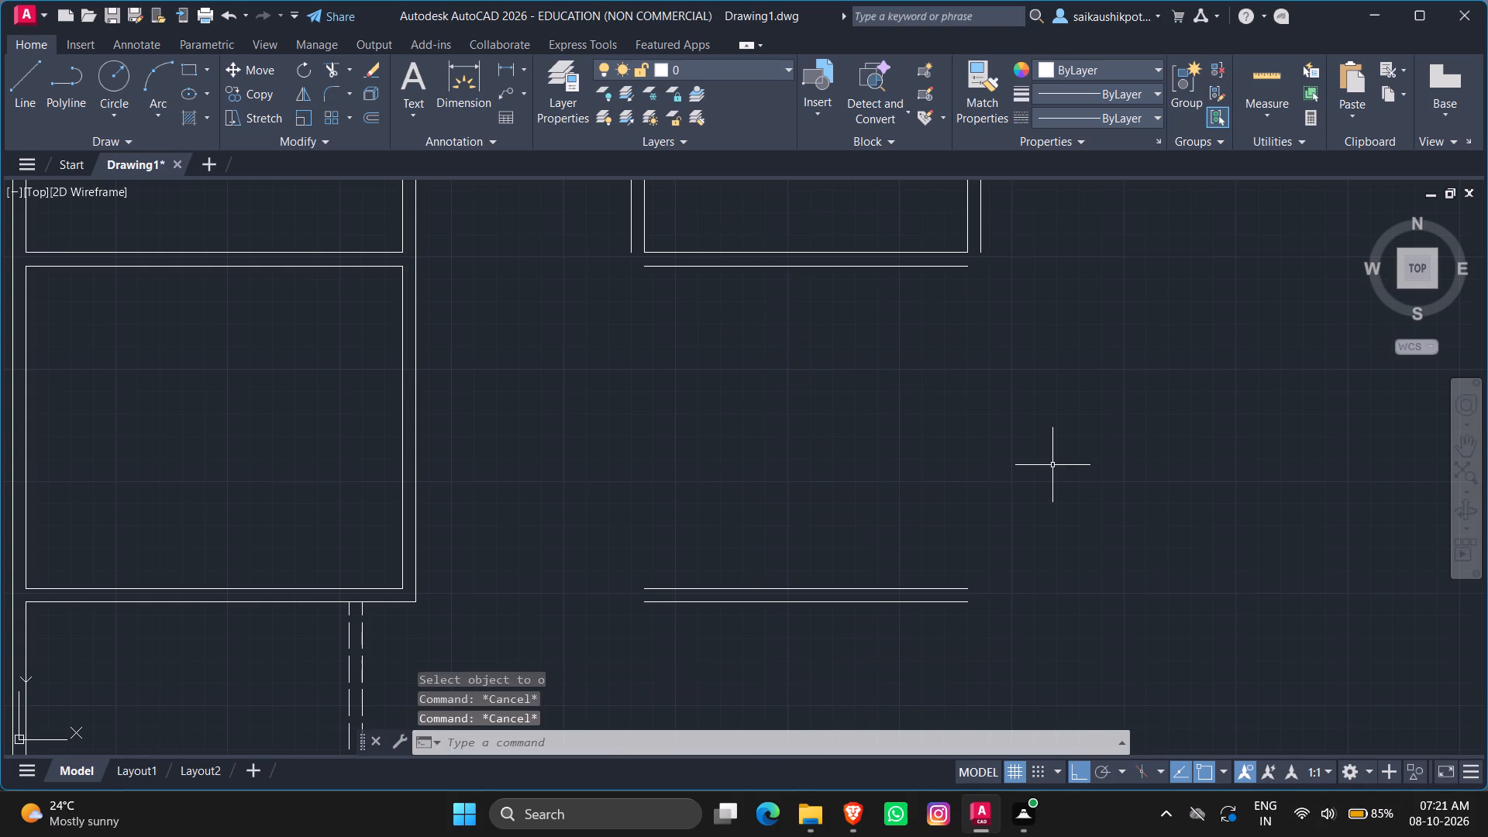
Draw a vertical line joining the right ends of the upper-right room's outer bottom line and the new wall's upper line.
{"action": "key", "text": "l"}
{"action": "key", "text": "Return"}
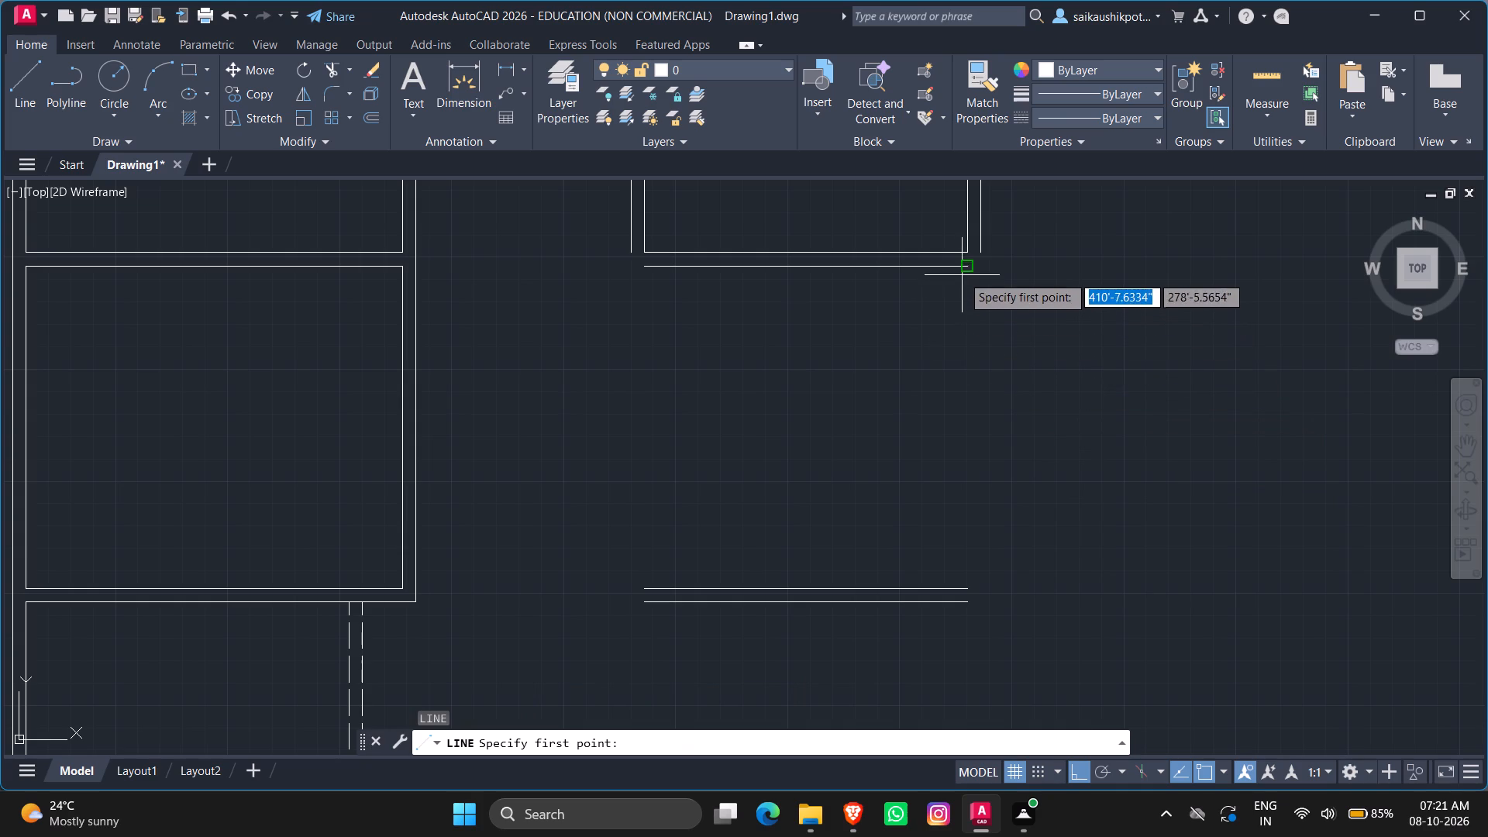
{"action": "left_click", "coordinate": [966, 268]}
{"action": "left_click", "coordinate": [972, 587]}
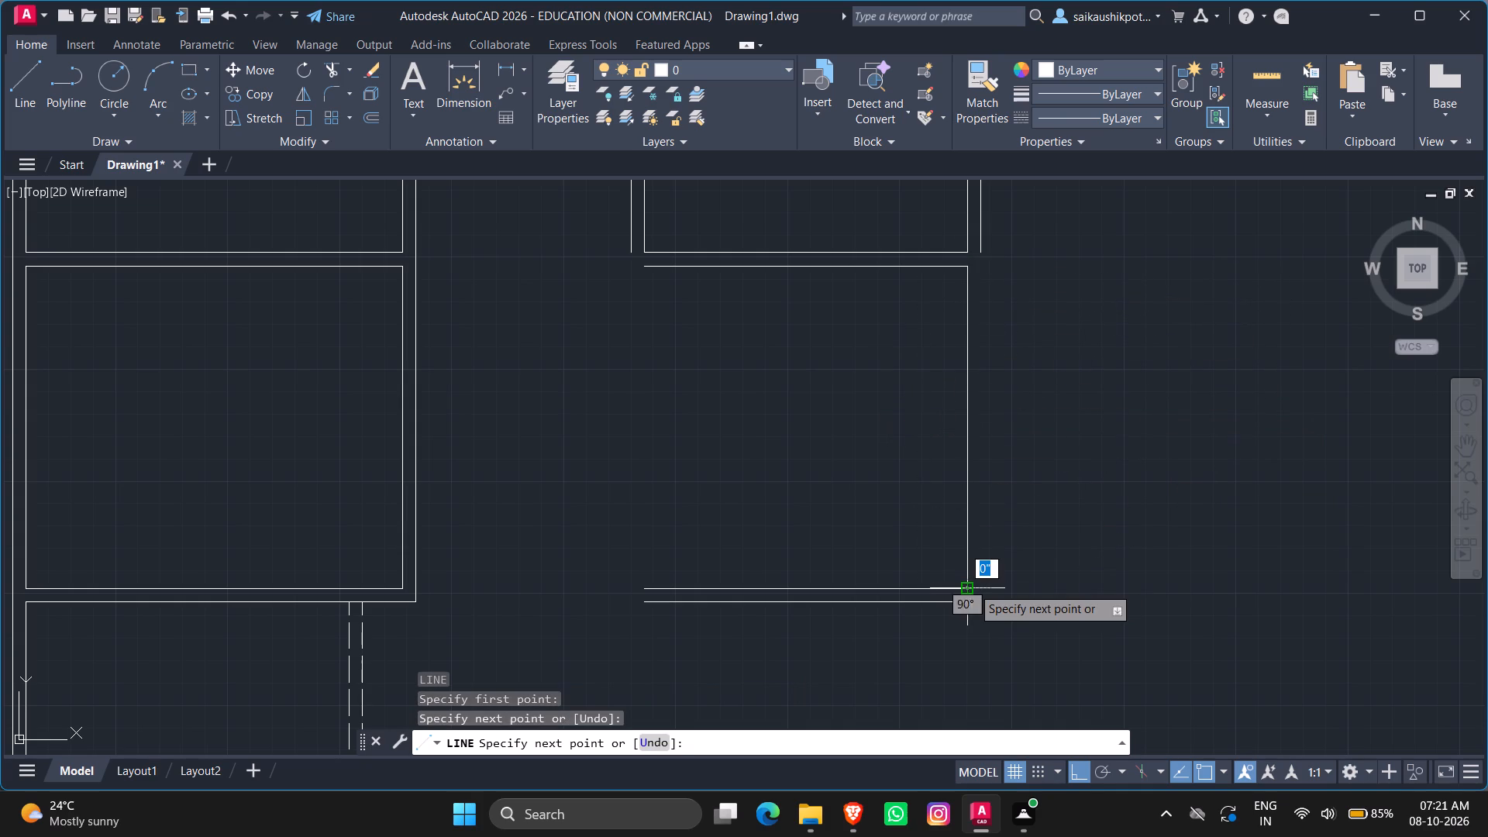
{"action": "key", "text": "Escape"}
{"action": "key", "text": "Escape"}
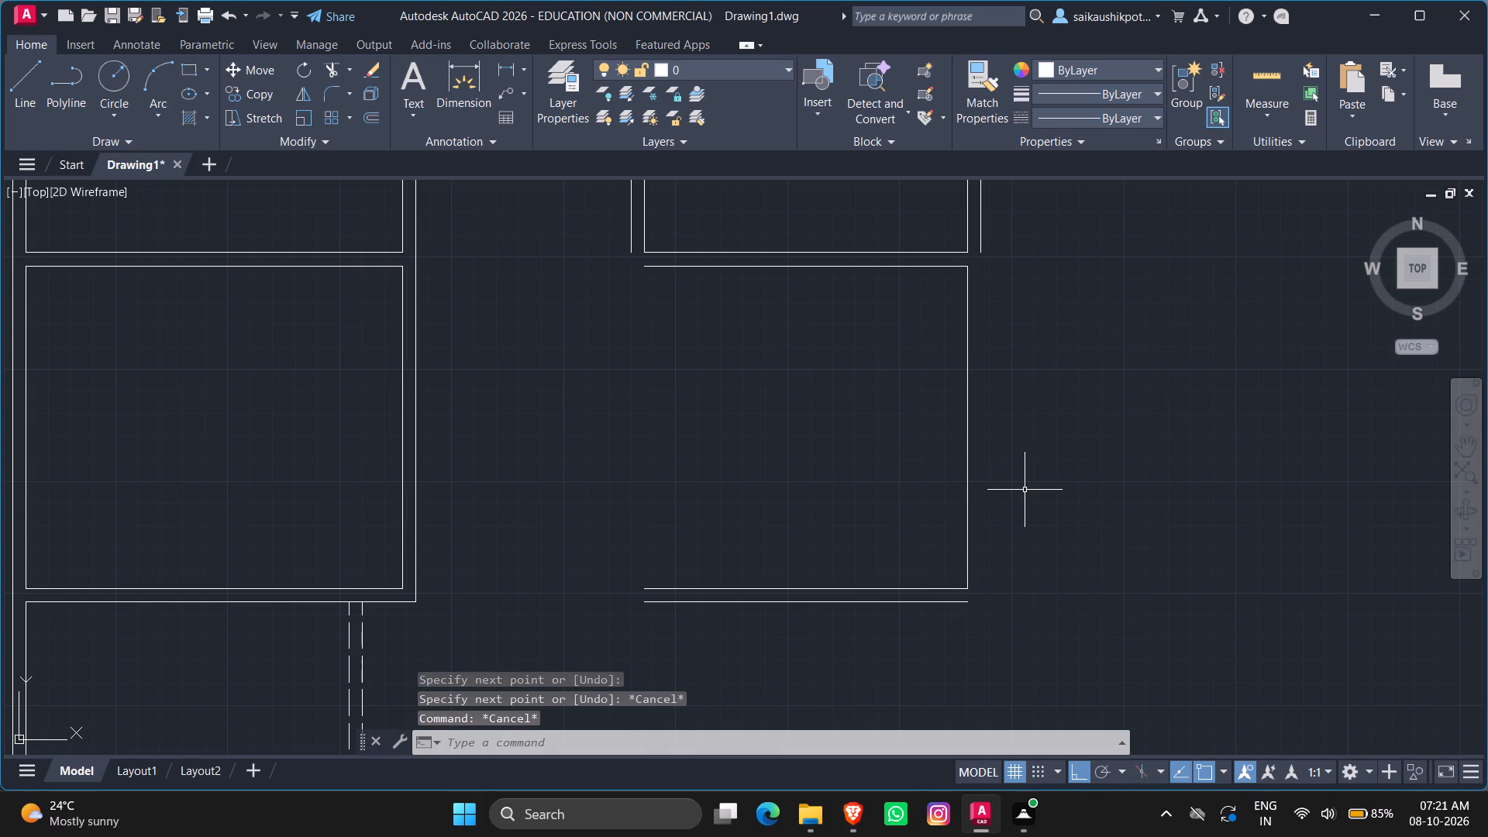
Offset the new vertical line 6" outward to form the second right-side room's outer wall.
{"action": "key", "text": "o"}
{"action": "key", "text": "Return"}
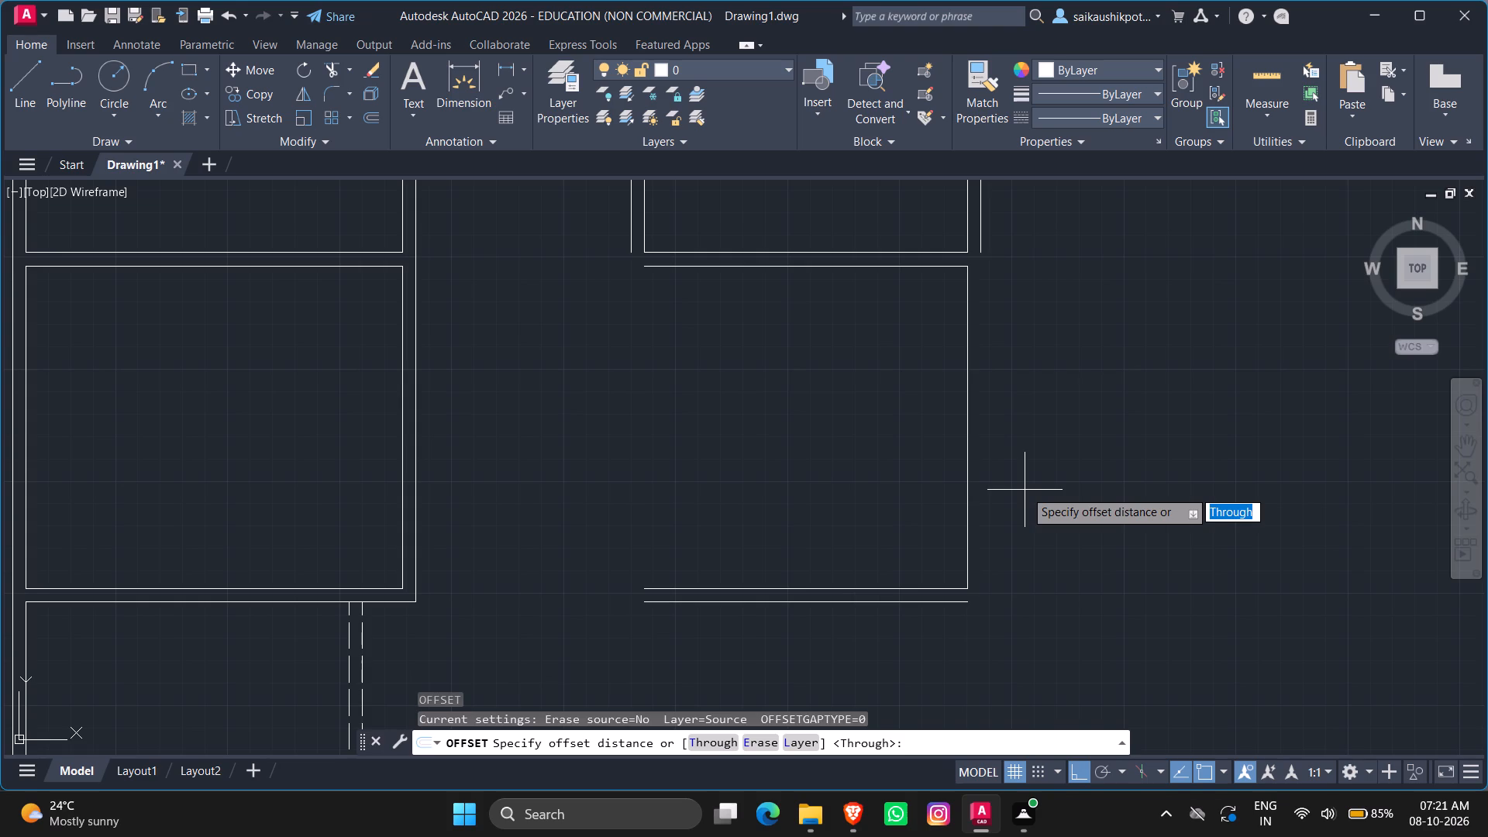
{"action": "type", "text": "6\""}
{"action": "key", "text": "Return"}
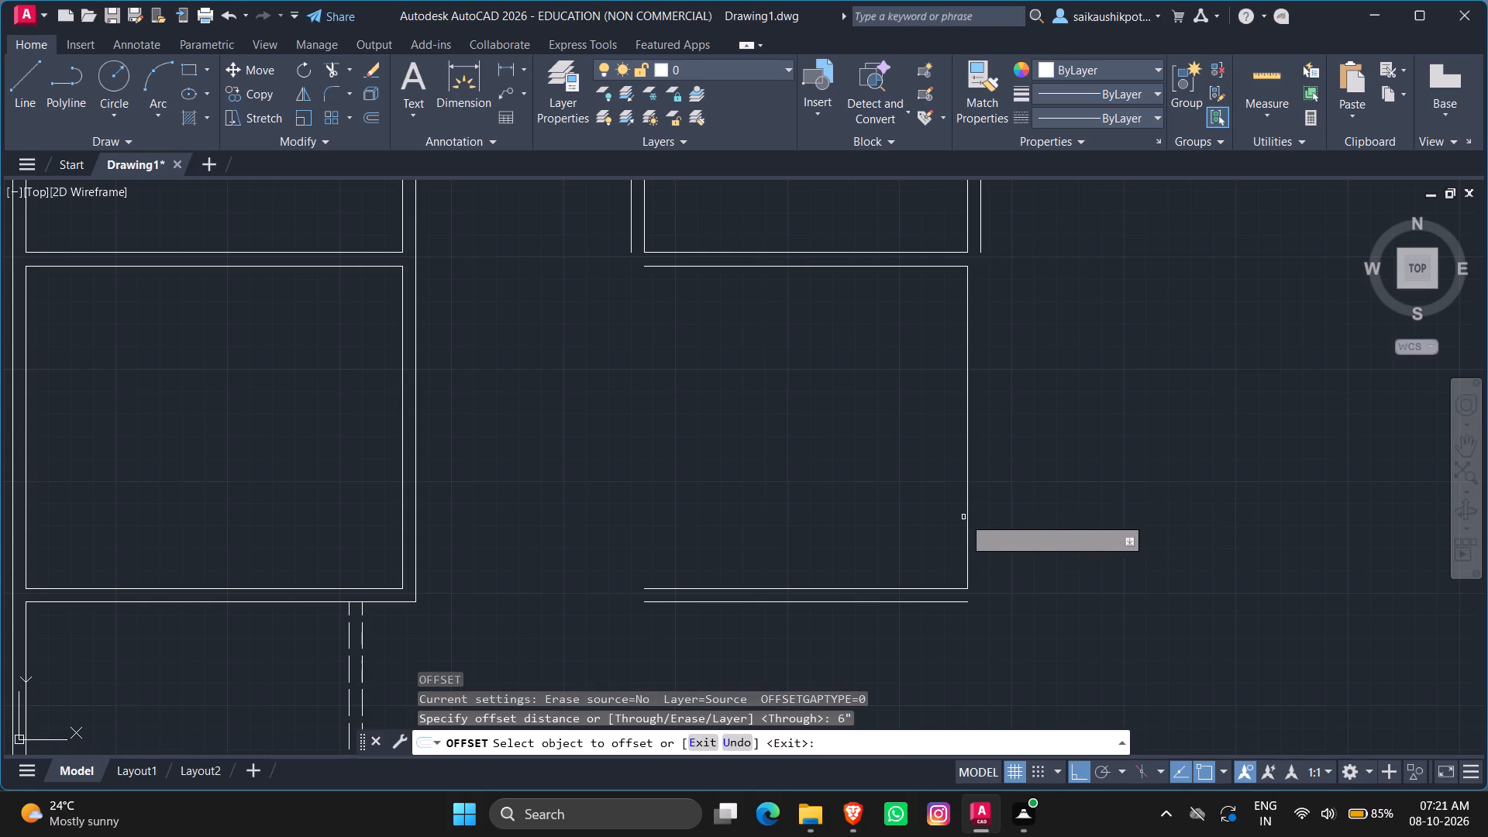
{"action": "left_click", "coordinate": [967, 534]}
{"action": "left_click", "coordinate": [1066, 565]}
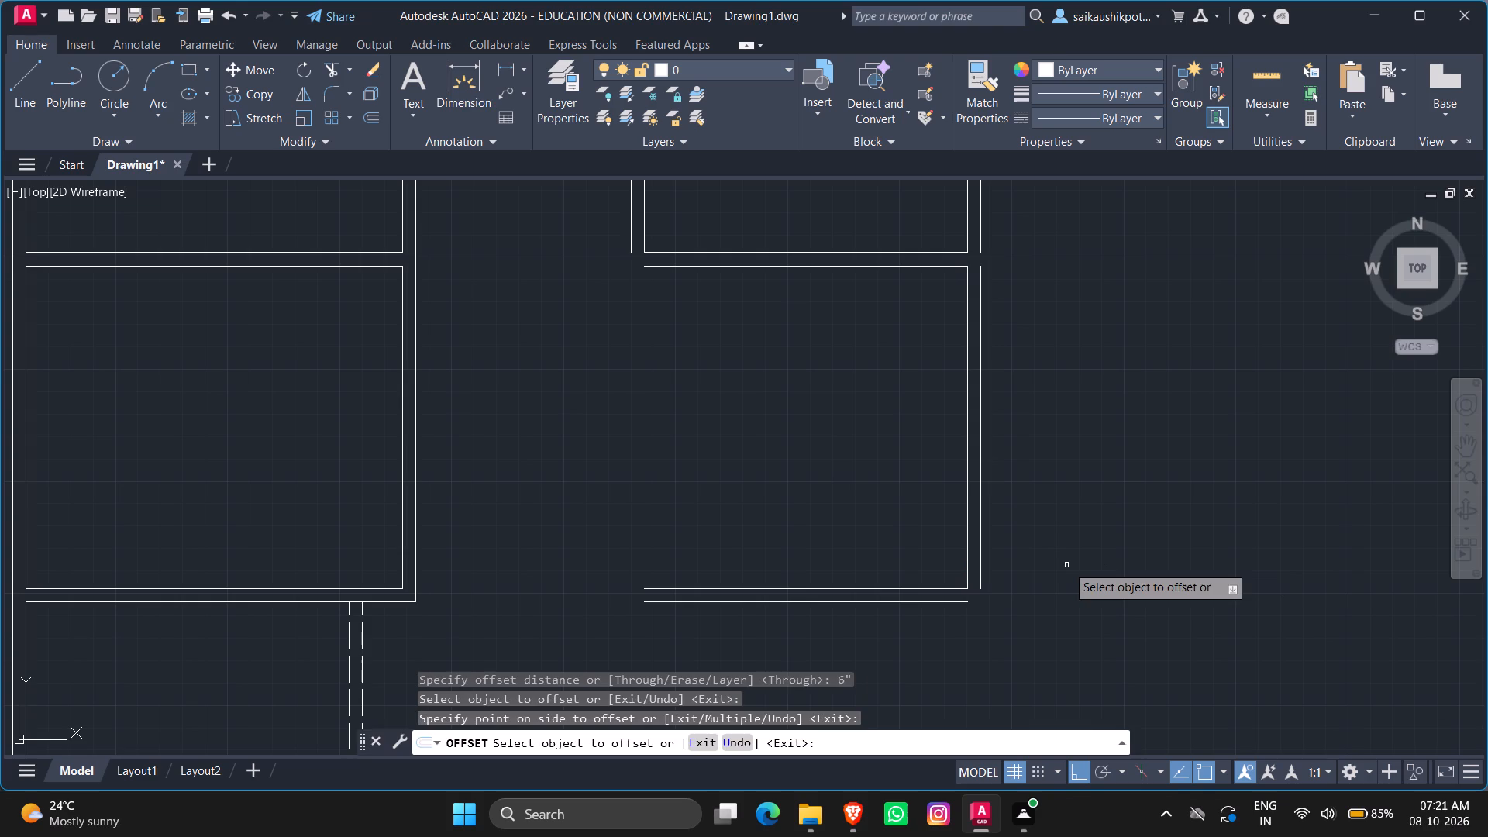
{"action": "key", "text": "Escape"}
{"action": "key", "text": "Escape"}
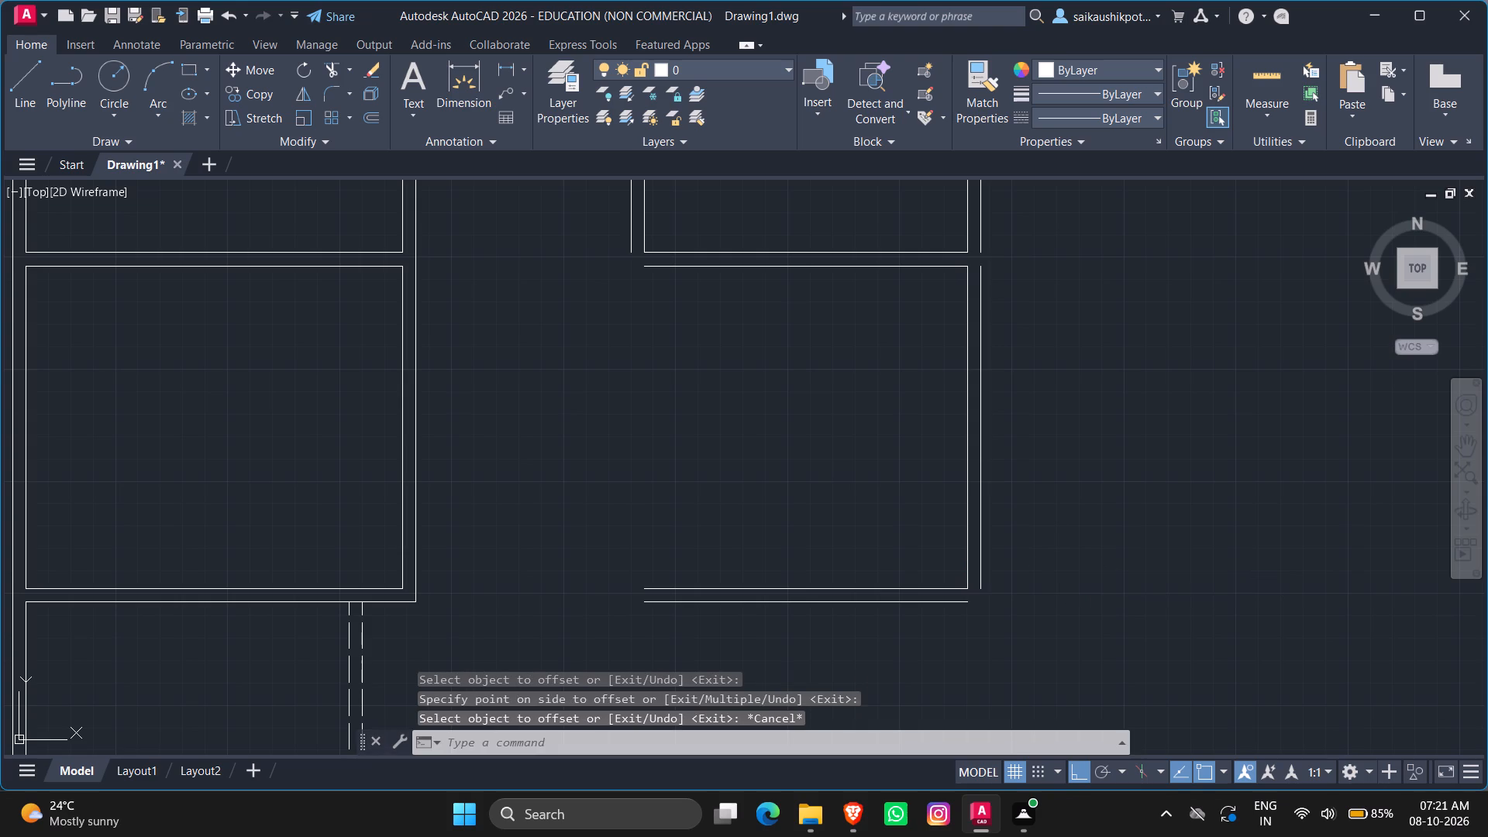
Join the outer right wall lines of the two right-side rooms into one line.
{"action": "left_click", "coordinate": [981, 239]}
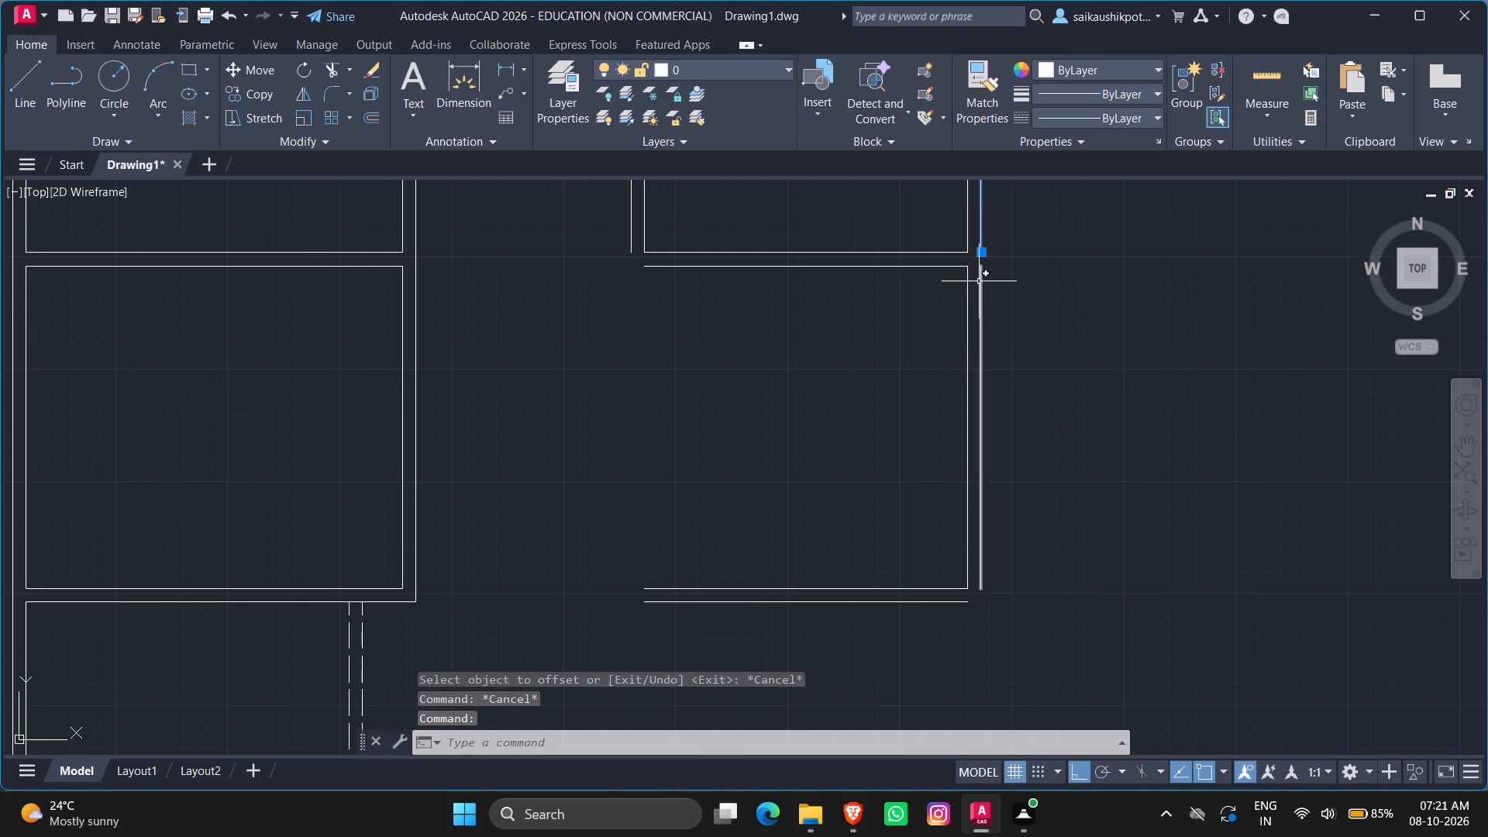
{"action": "left_click", "coordinate": [980, 288]}
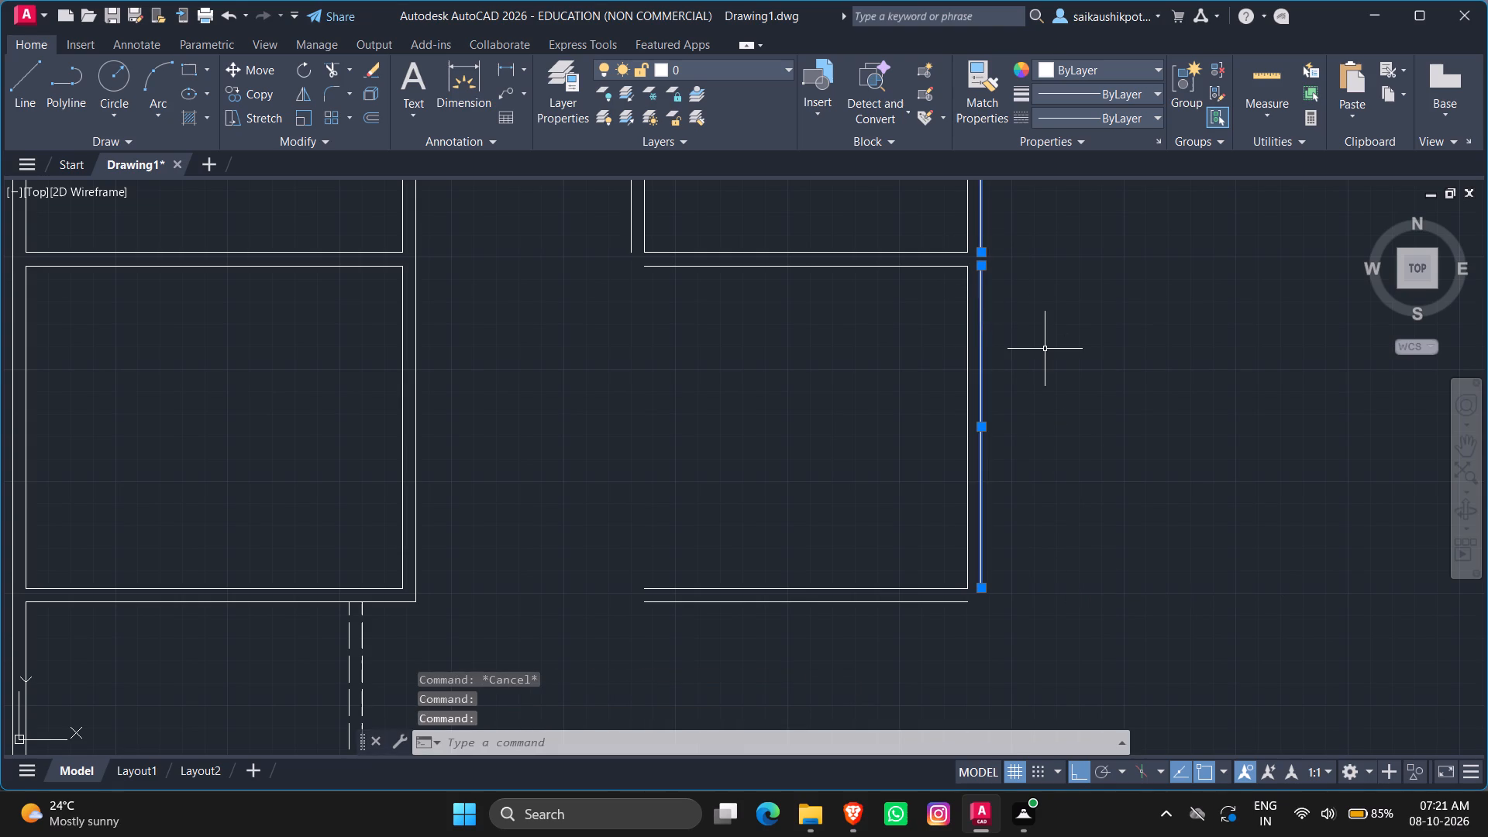
{"action": "type", "text": "JOI"}
{"action": "key", "text": "n"}
{"action": "key", "text": "Return"}
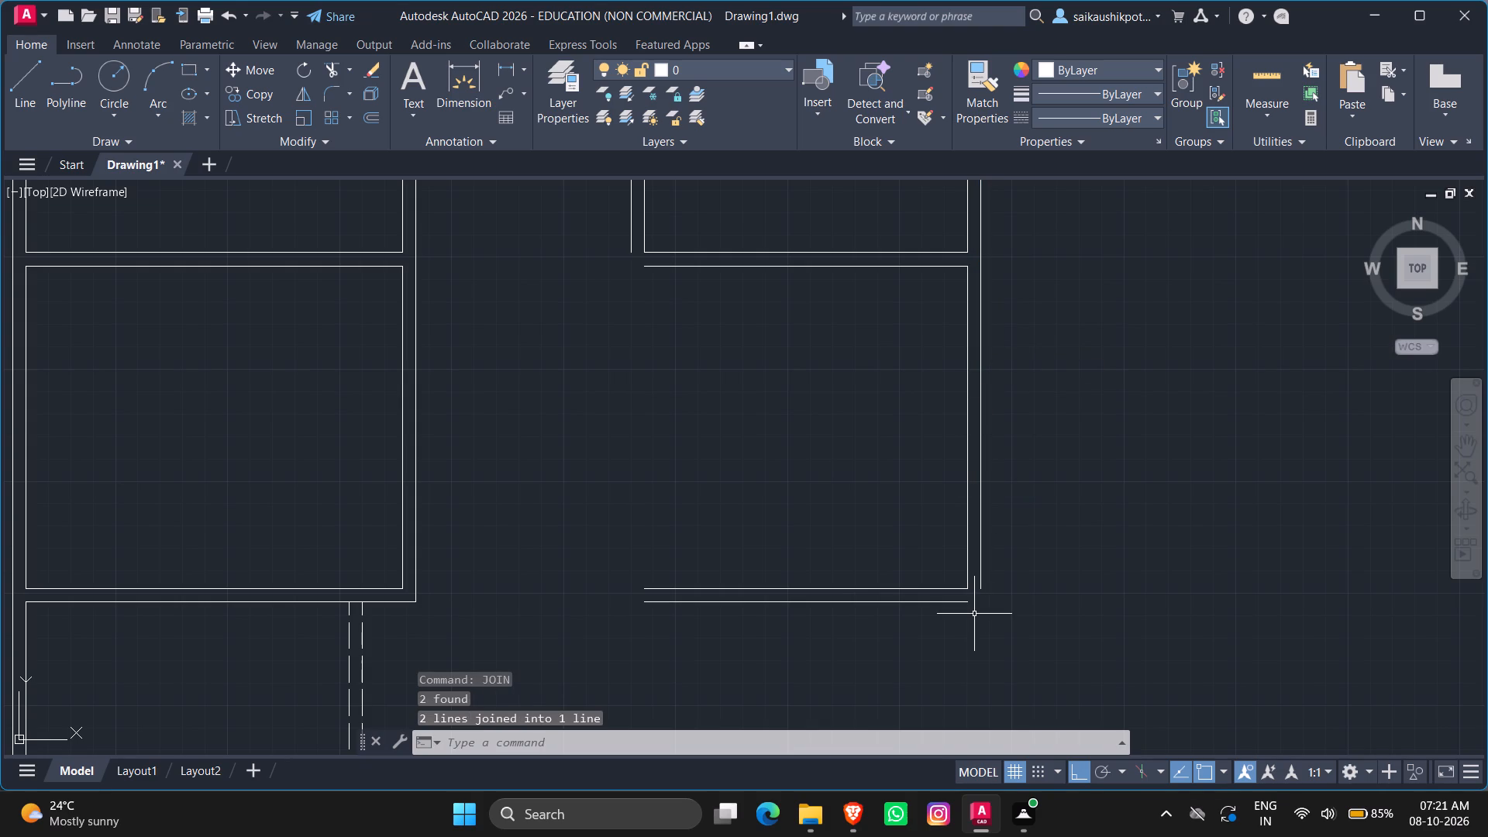
Build a horizontal wall below the second right-side room by offsetting its outer bottom line 8' down and the resulting line another 6".
{"action": "scroll", "coordinate": [924, 521], "scroll_direction": "down", "scroll_amount": 2}
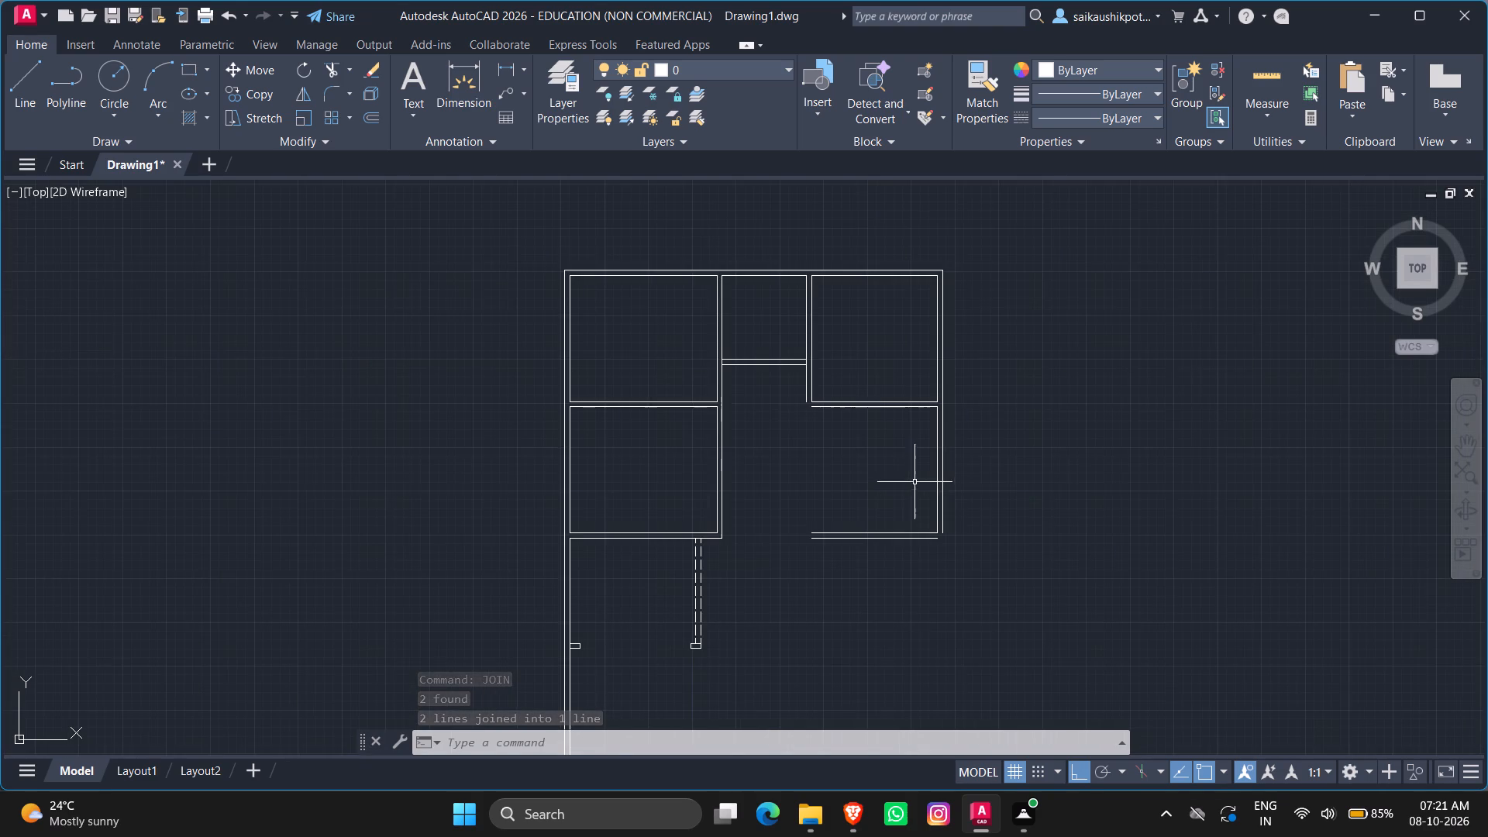
{"action": "scroll", "coordinate": [897, 573], "scroll_direction": "up", "scroll_amount": 3}
{"action": "scroll", "coordinate": [880, 540], "scroll_direction": "down", "scroll_amount": 2}
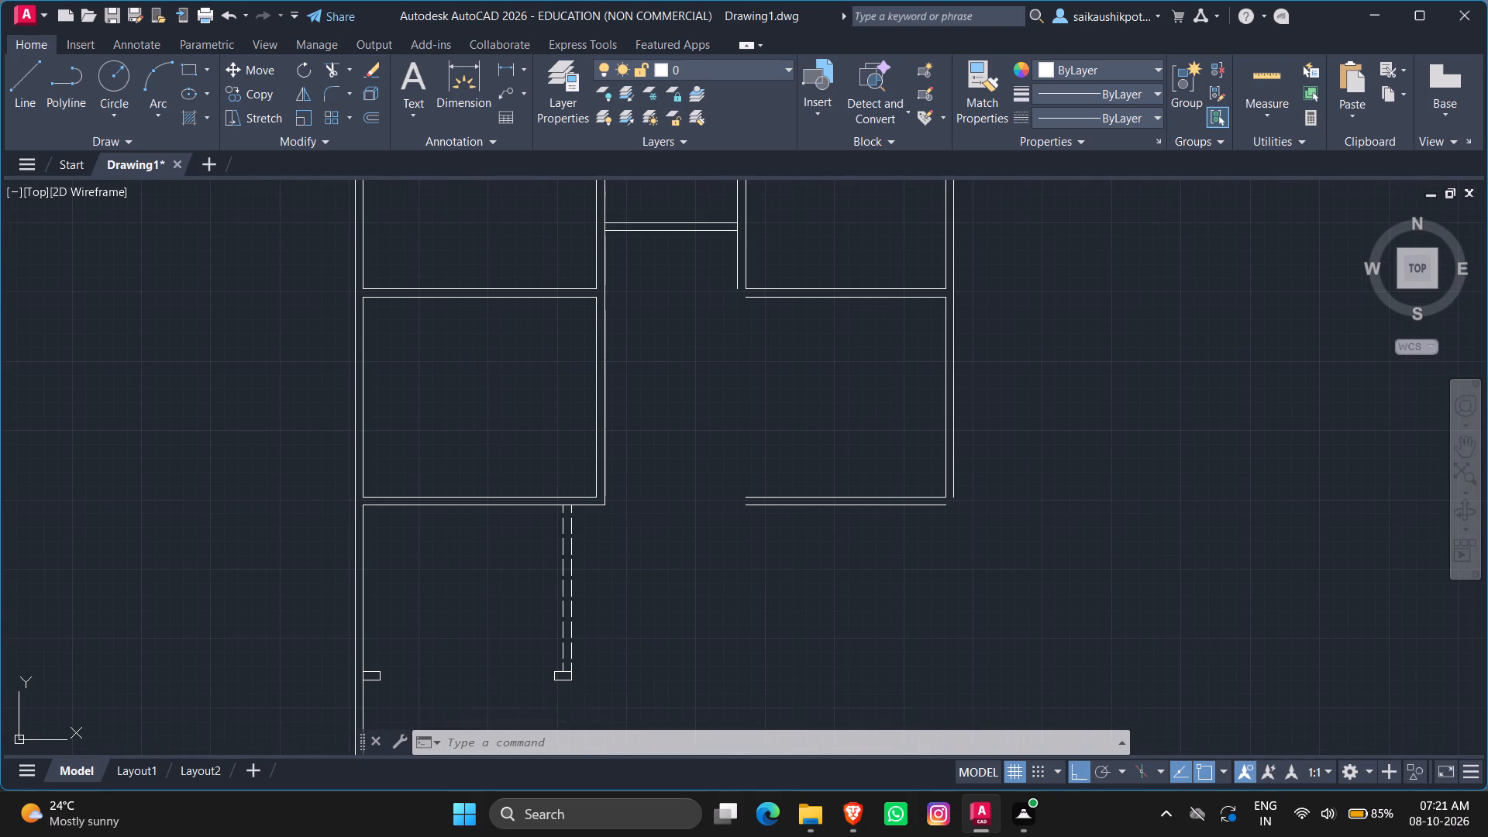
{"action": "key", "text": "Escape"}
{"action": "key", "text": "Escape"}
{"action": "key", "text": "Escape"}
{"action": "key", "text": "o"}
{"action": "key", "text": "Return"}
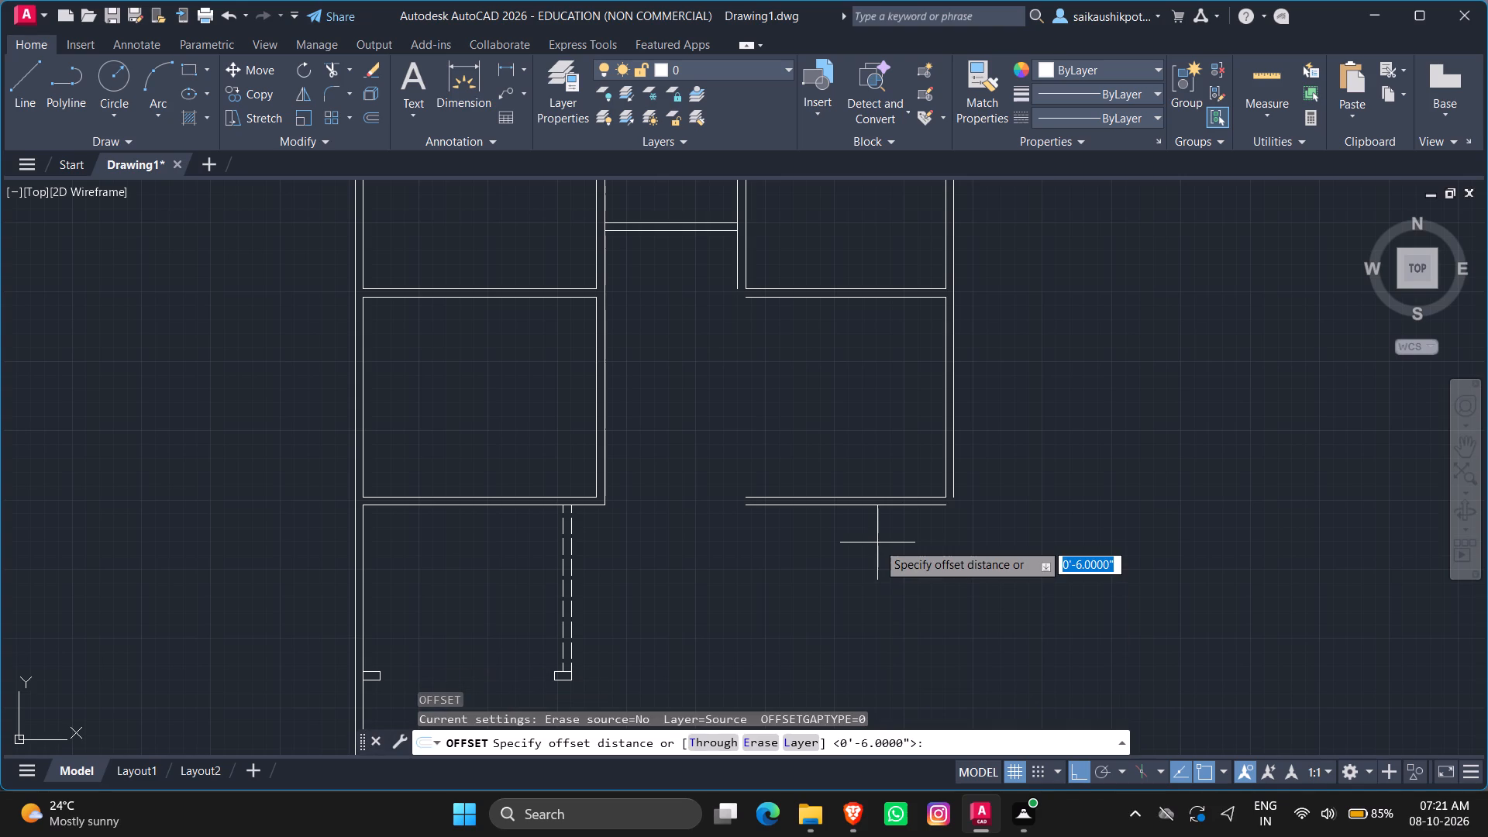
{"action": "key", "text": "8"}
{"action": "key", "text": "apostrophe"}
{"action": "key", "text": "Return"}
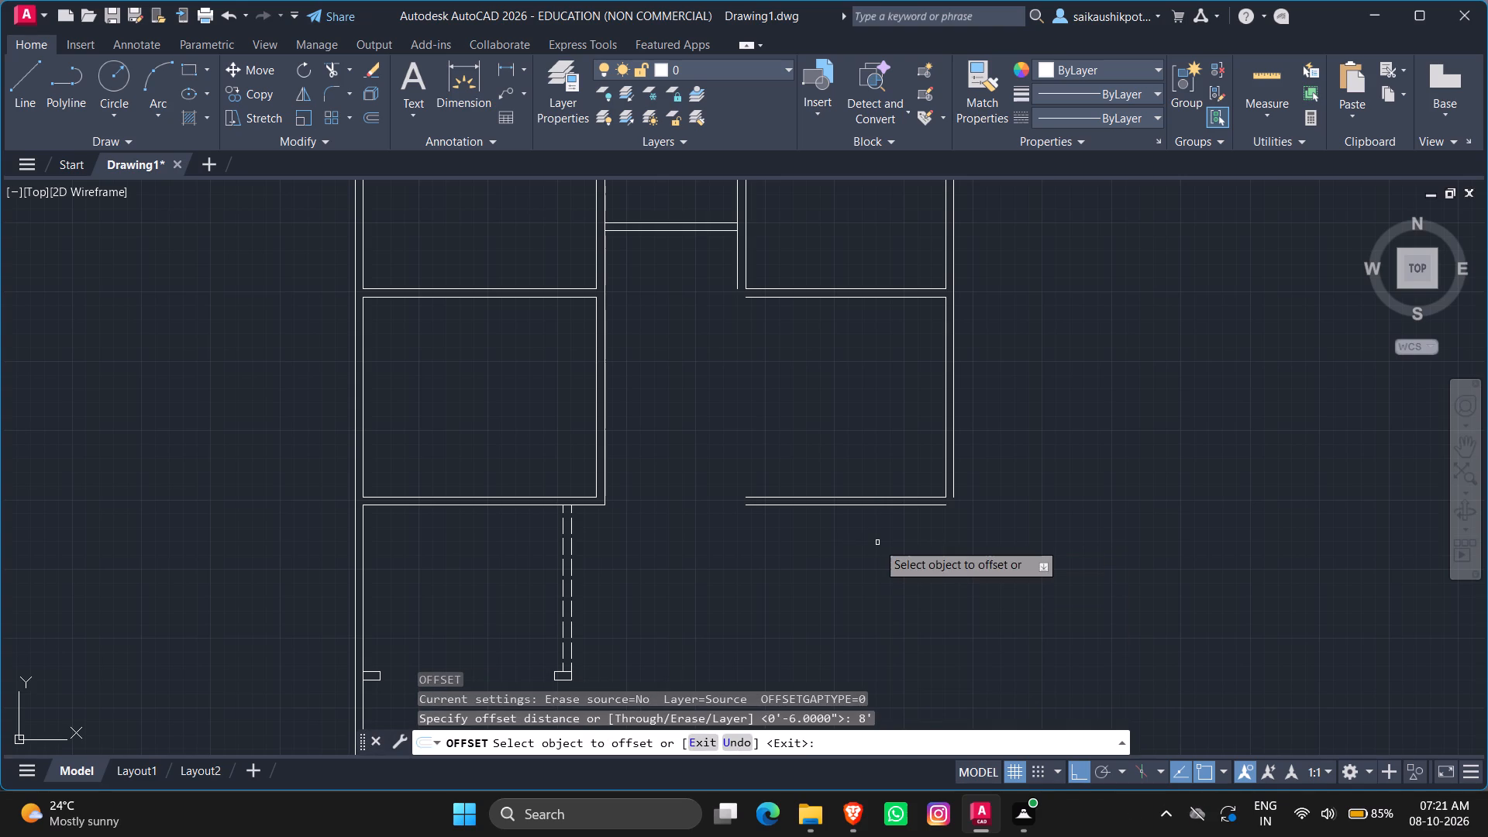
{"action": "left_click", "coordinate": [849, 507]}
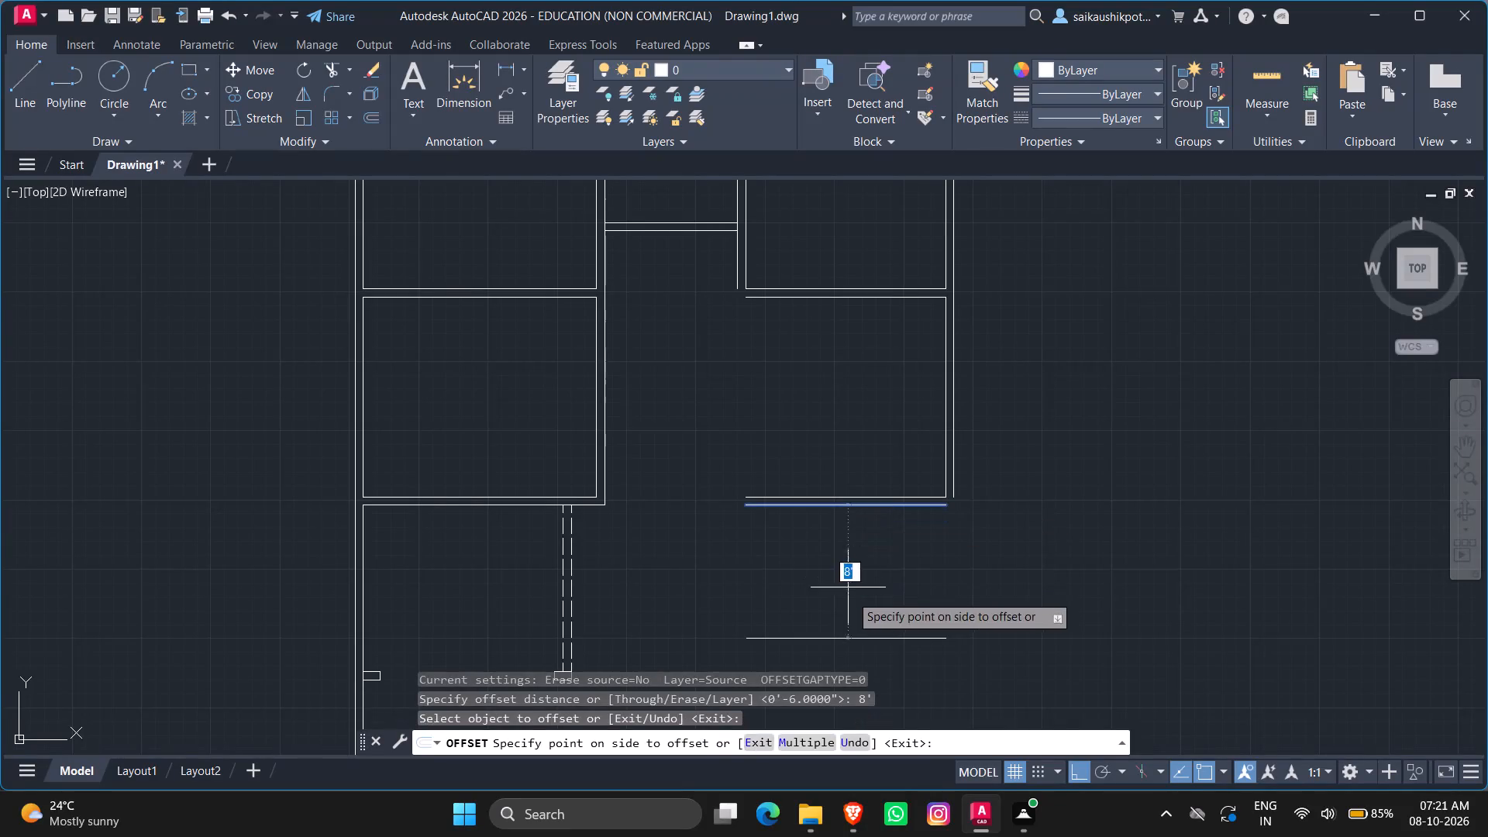
{"action": "left_click", "coordinate": [850, 594]}
{"action": "scroll", "coordinate": [974, 488], "scroll_direction": "down", "scroll_amount": 2}
{"action": "scroll", "coordinate": [964, 542], "scroll_direction": "up", "scroll_amount": 2}
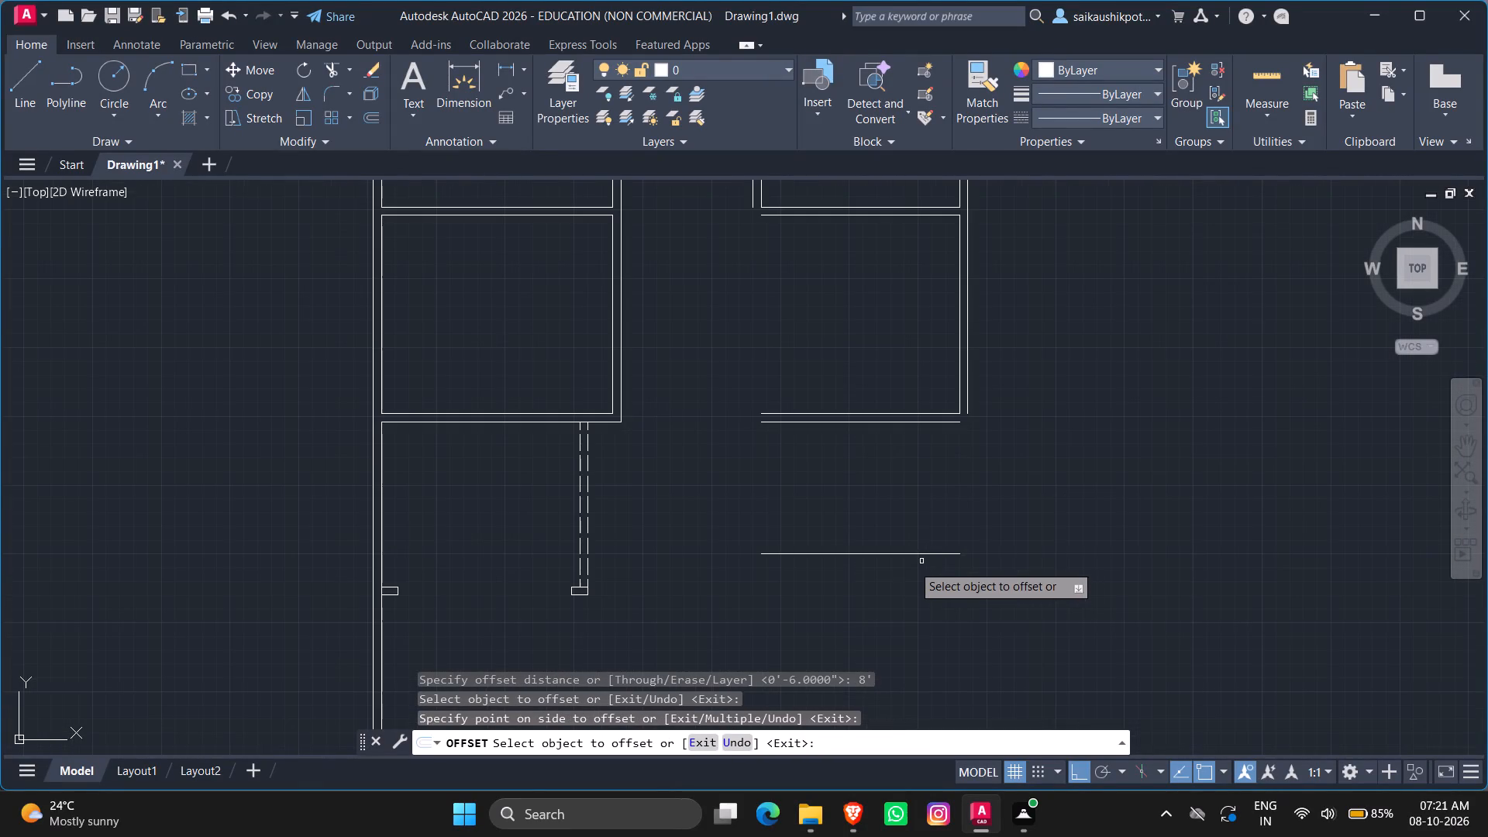
{"action": "left_click", "coordinate": [842, 553]}
{"action": "type", "text": "6\""}
{"action": "key", "text": "Return"}
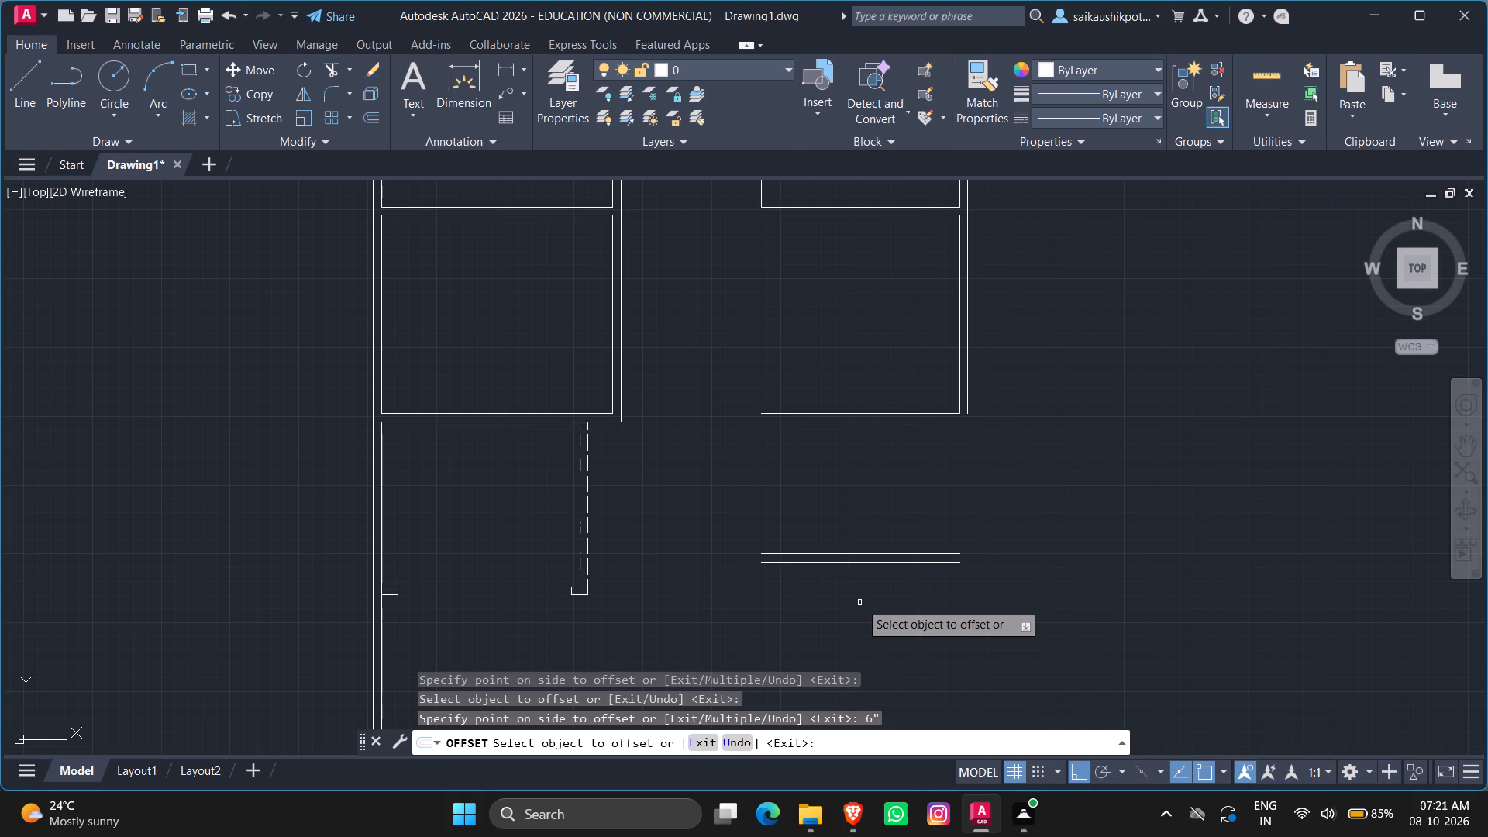
Build the next right-side horizontal wall by offsetting the lowest wall's bottom line 10' down and the resulting line another 6".
{"action": "scroll", "coordinate": [970, 353], "scroll_direction": "down", "scroll_amount": 1}
{"action": "scroll", "coordinate": [907, 511], "scroll_direction": "up", "scroll_amount": 2}
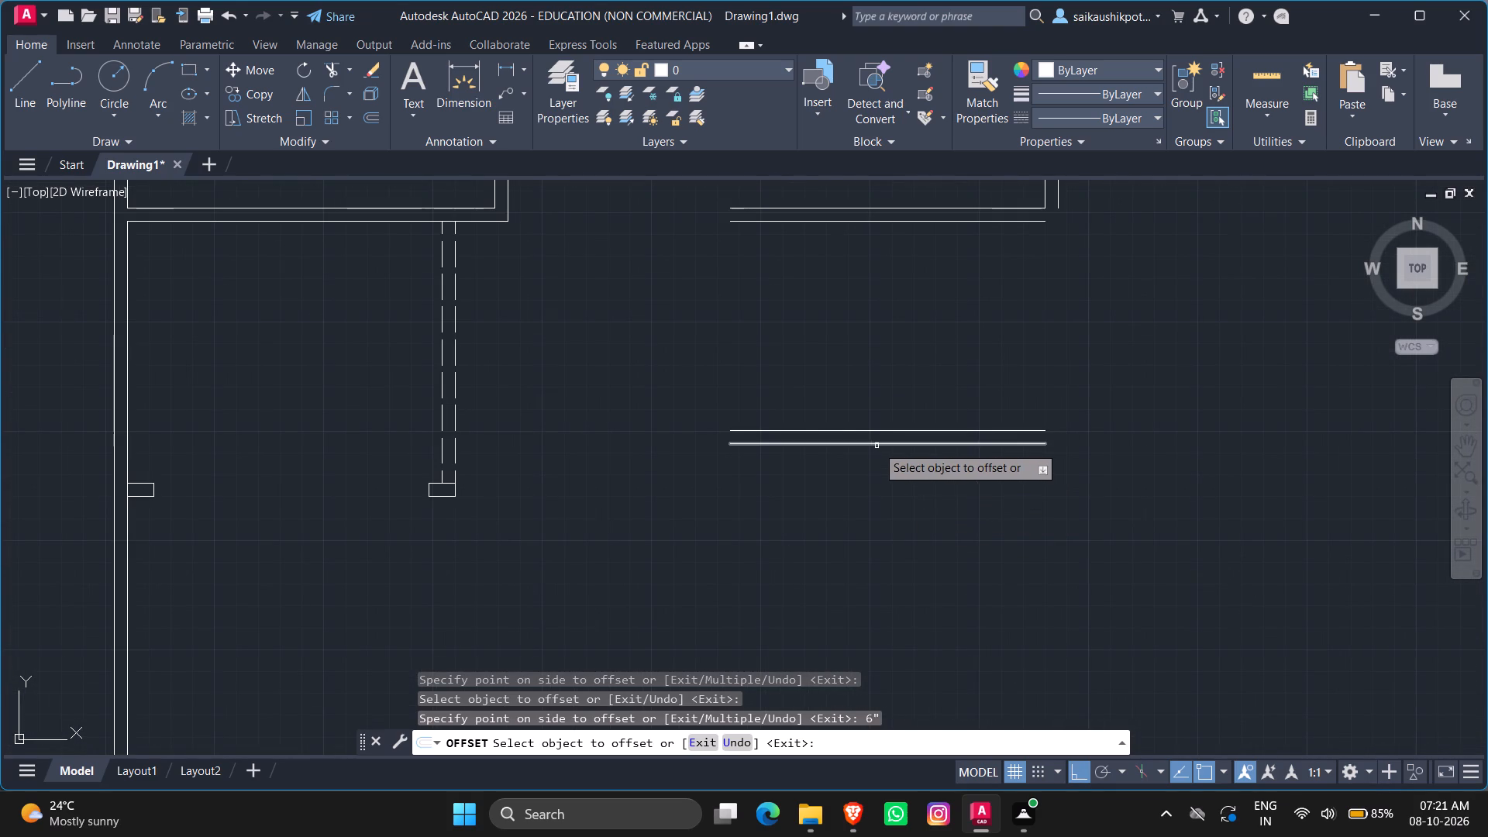
{"action": "left_click", "coordinate": [872, 443]}
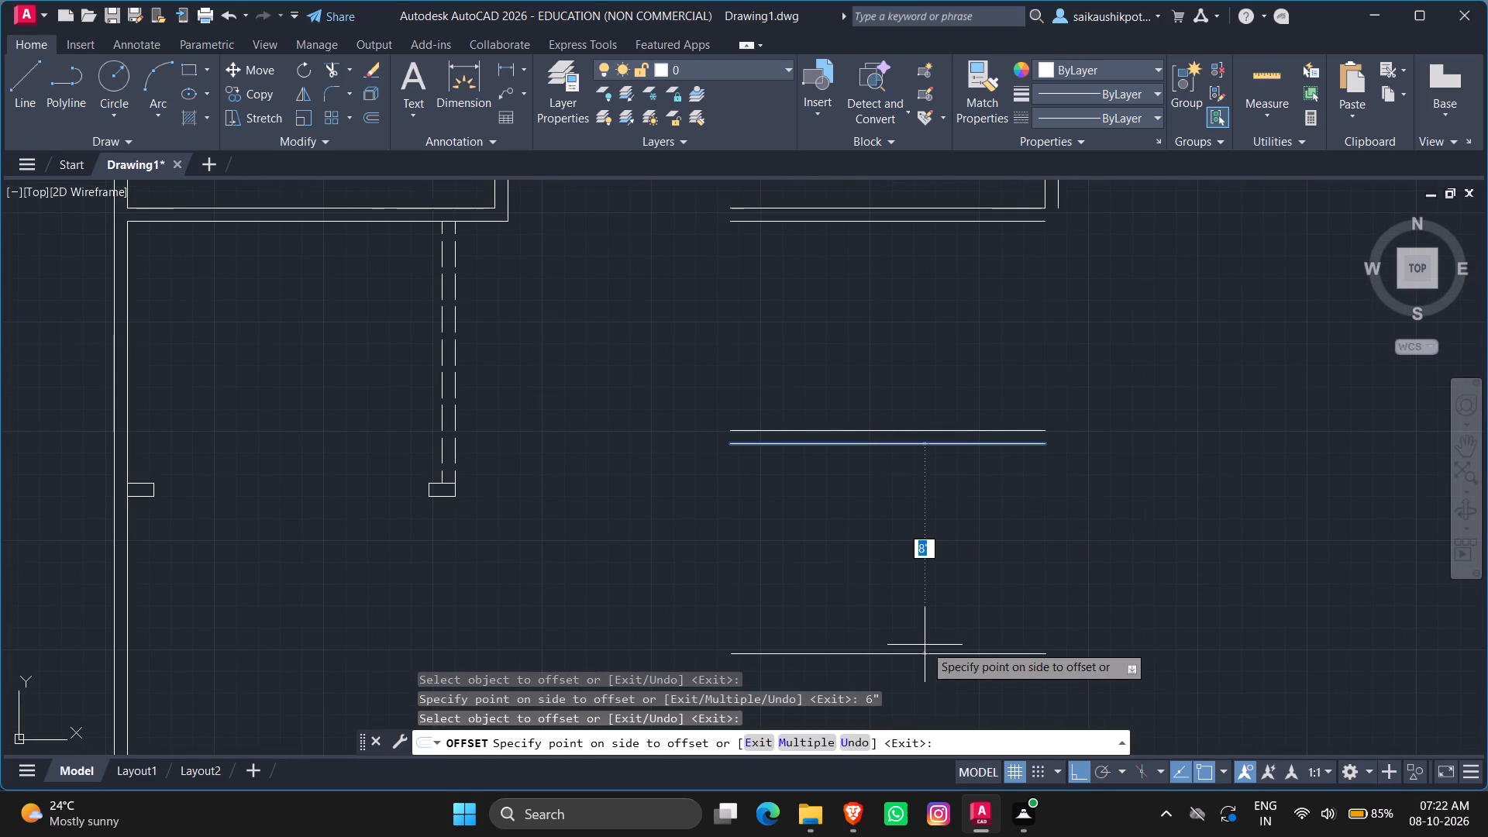
{"action": "type", "text": "10'"}
{"action": "key", "text": "Return"}
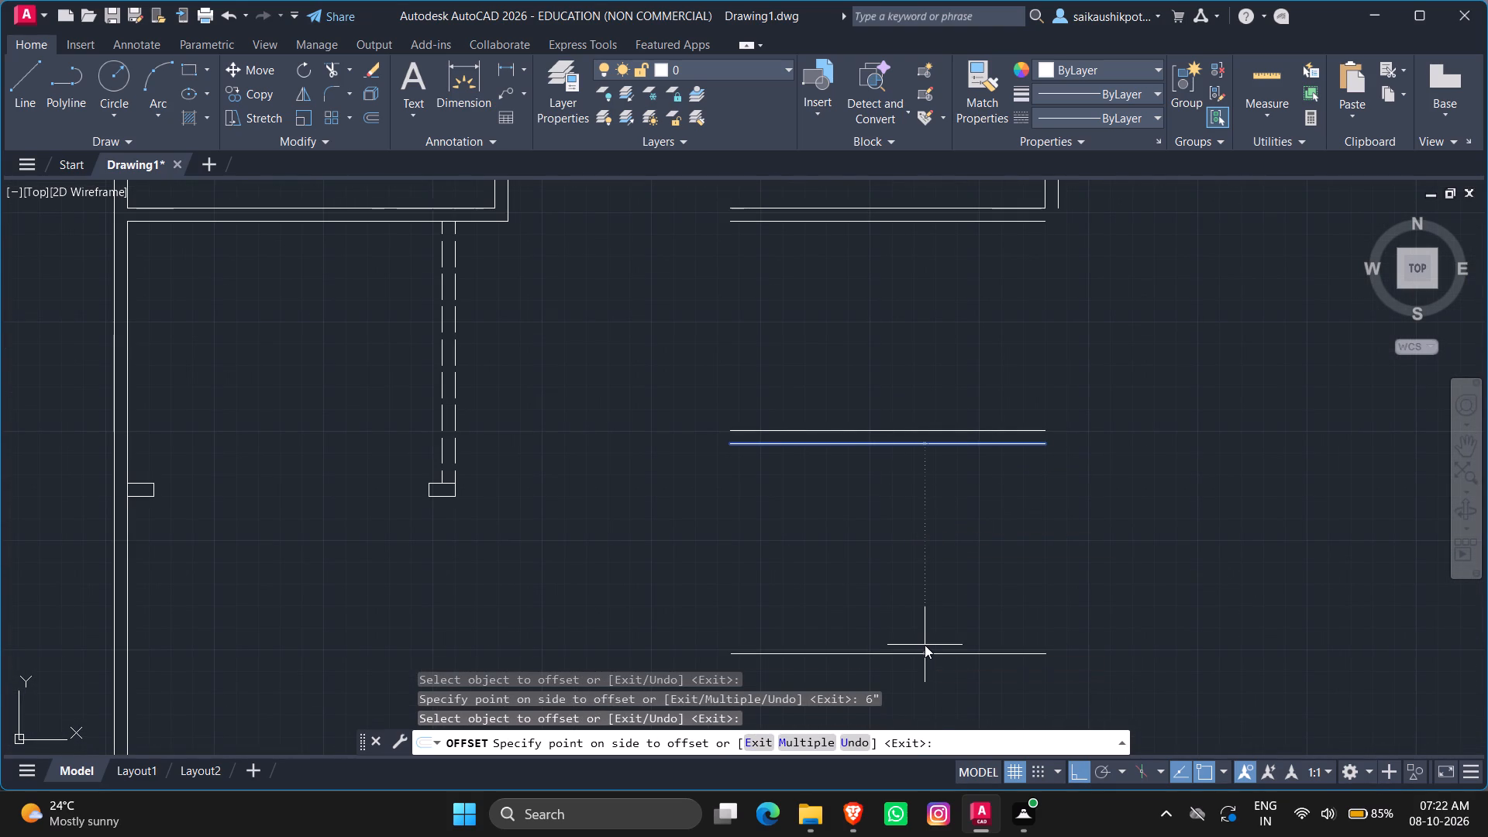
{"action": "scroll", "coordinate": [934, 397], "scroll_direction": "down", "scroll_amount": 2}
{"action": "scroll", "coordinate": [920, 474], "scroll_direction": "up", "scroll_amount": 2}
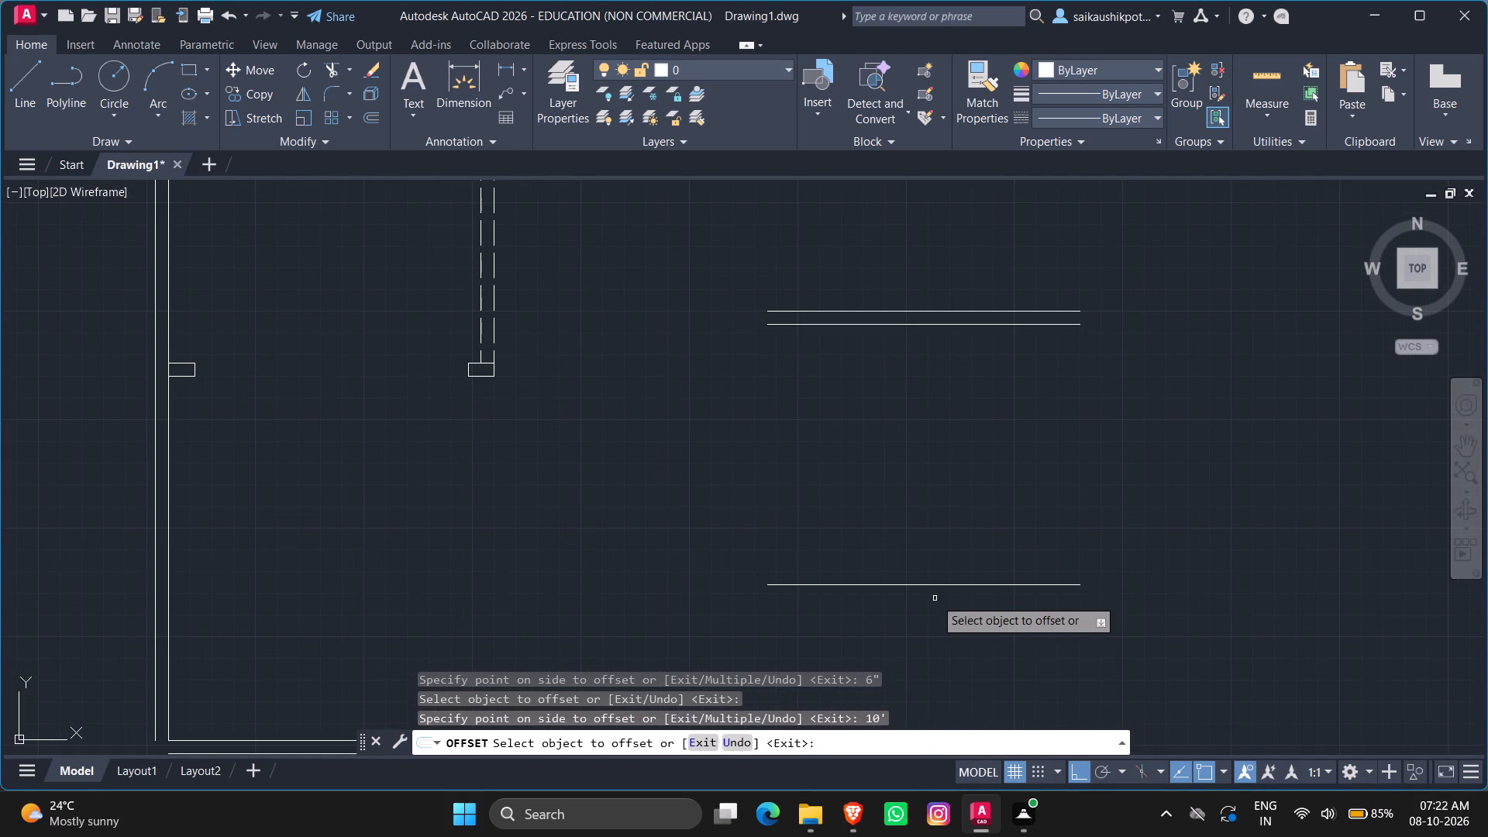
{"action": "left_click", "coordinate": [945, 587]}
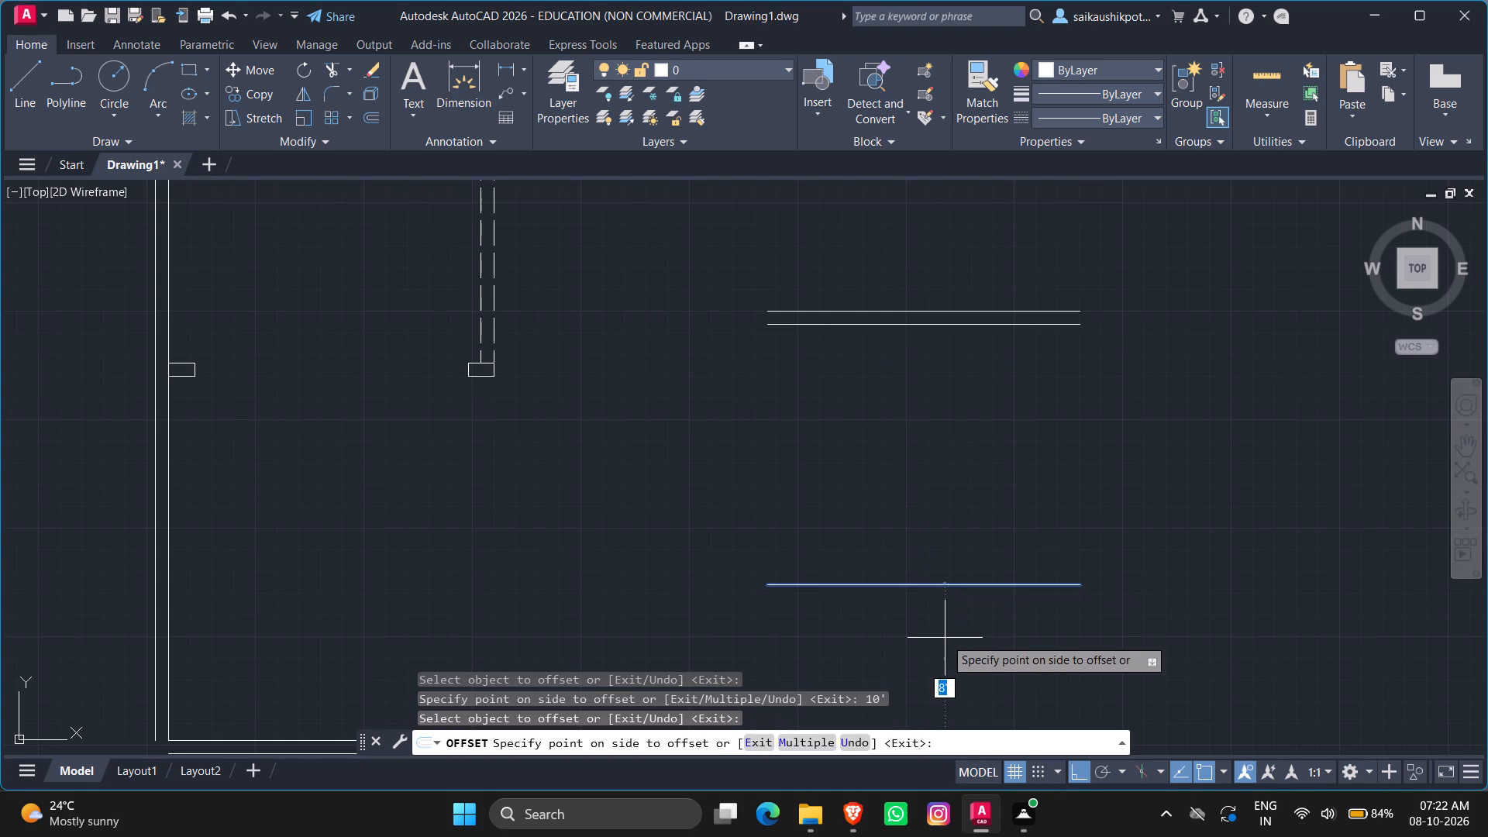
{"action": "type", "text": "6\""}
{"action": "key", "text": "Return"}
Offset the bottom line of the lowest right-side wall 14' down for the fifth right-side room.
{"action": "scroll", "coordinate": [1146, 350], "scroll_direction": "down", "scroll_amount": 1}
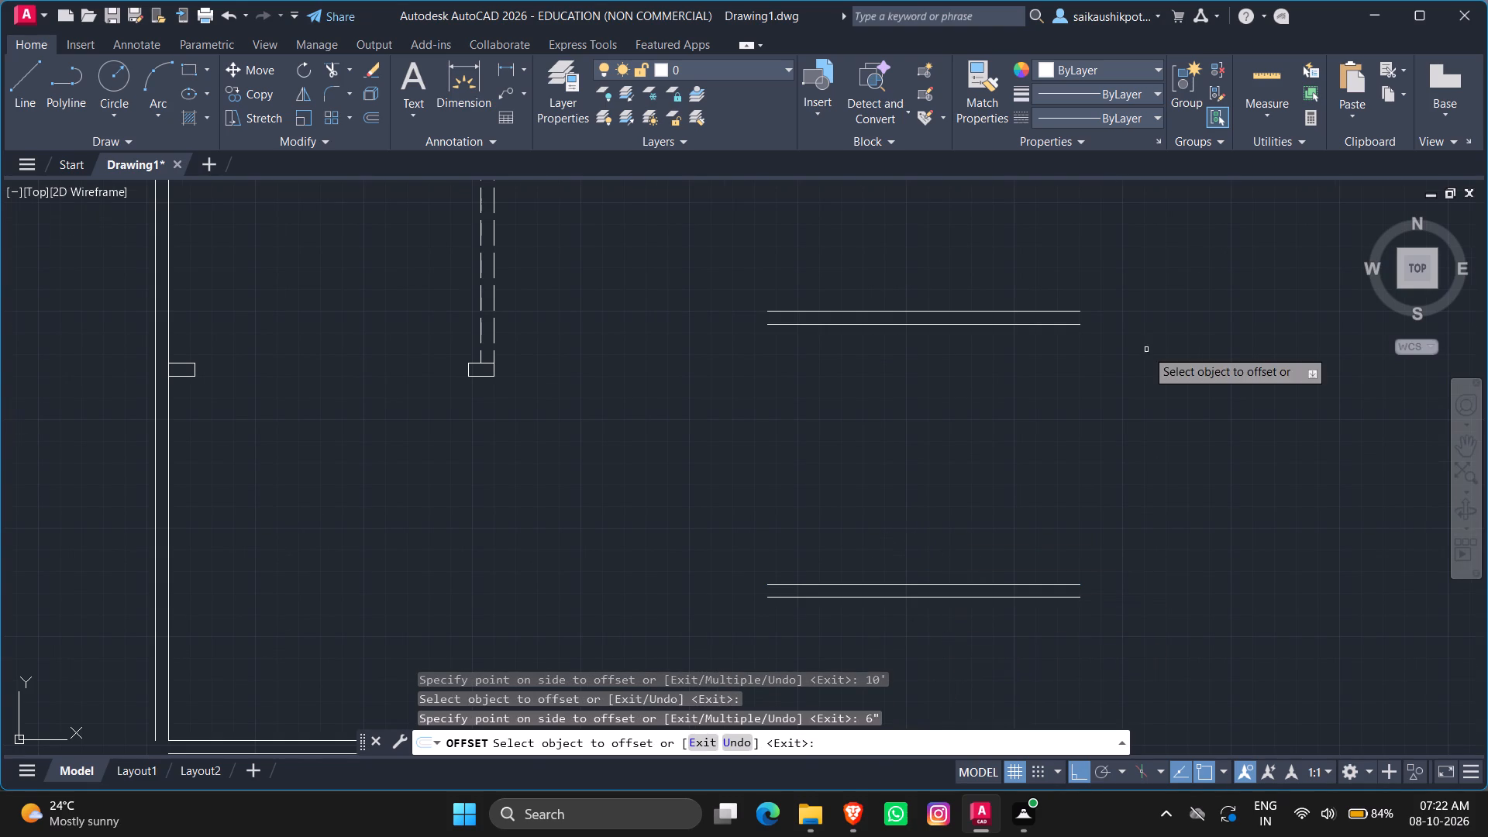
{"action": "scroll", "coordinate": [1146, 350], "scroll_direction": "down", "scroll_amount": 1}
{"action": "scroll", "coordinate": [1114, 464], "scroll_direction": "up", "scroll_amount": 1}
{"action": "left_click", "coordinate": [1034, 435]}
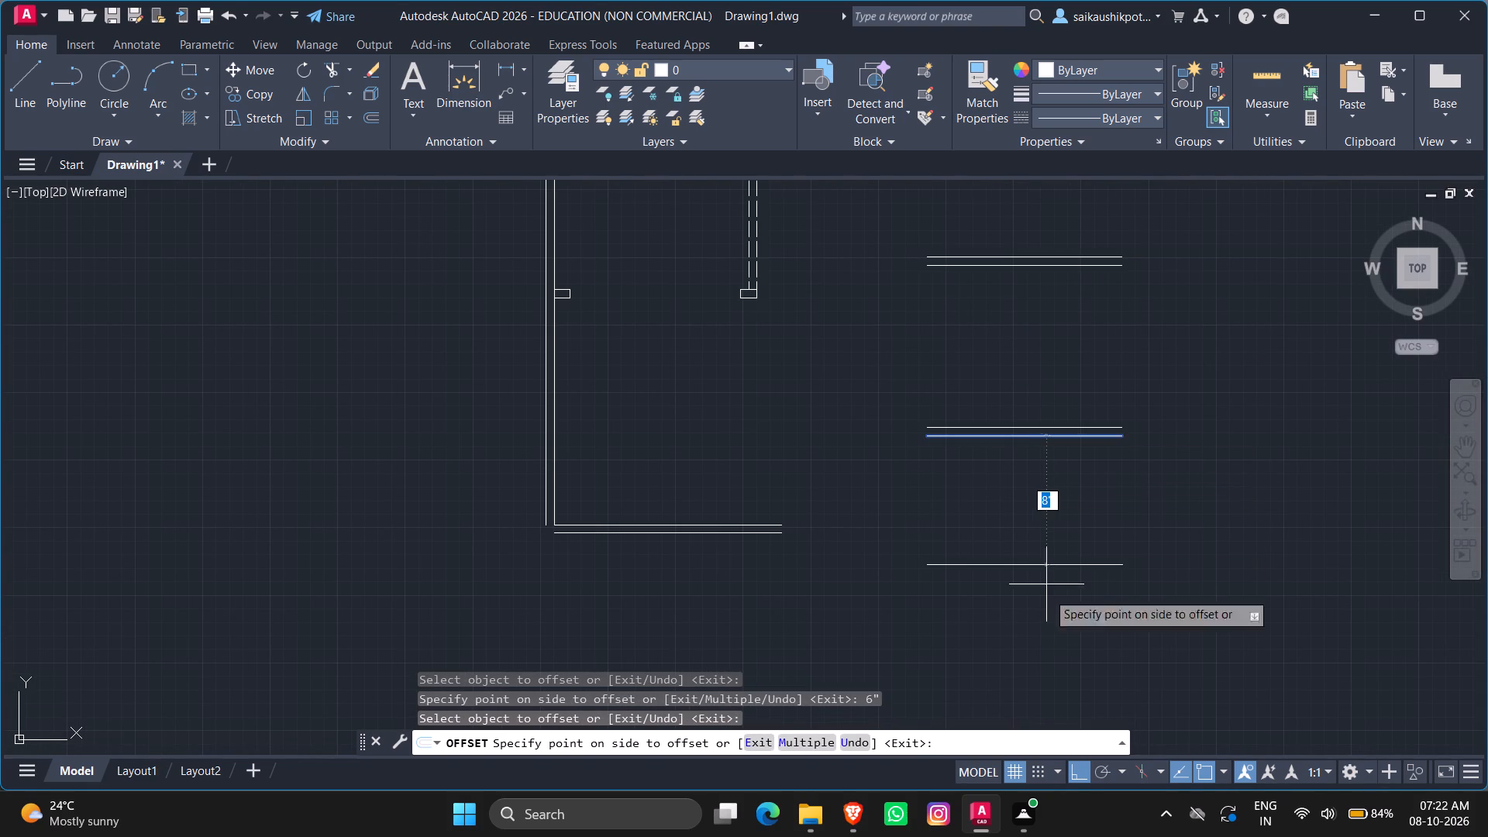
{"action": "type", "text": "14'"}
{"action": "key", "text": "Return"}
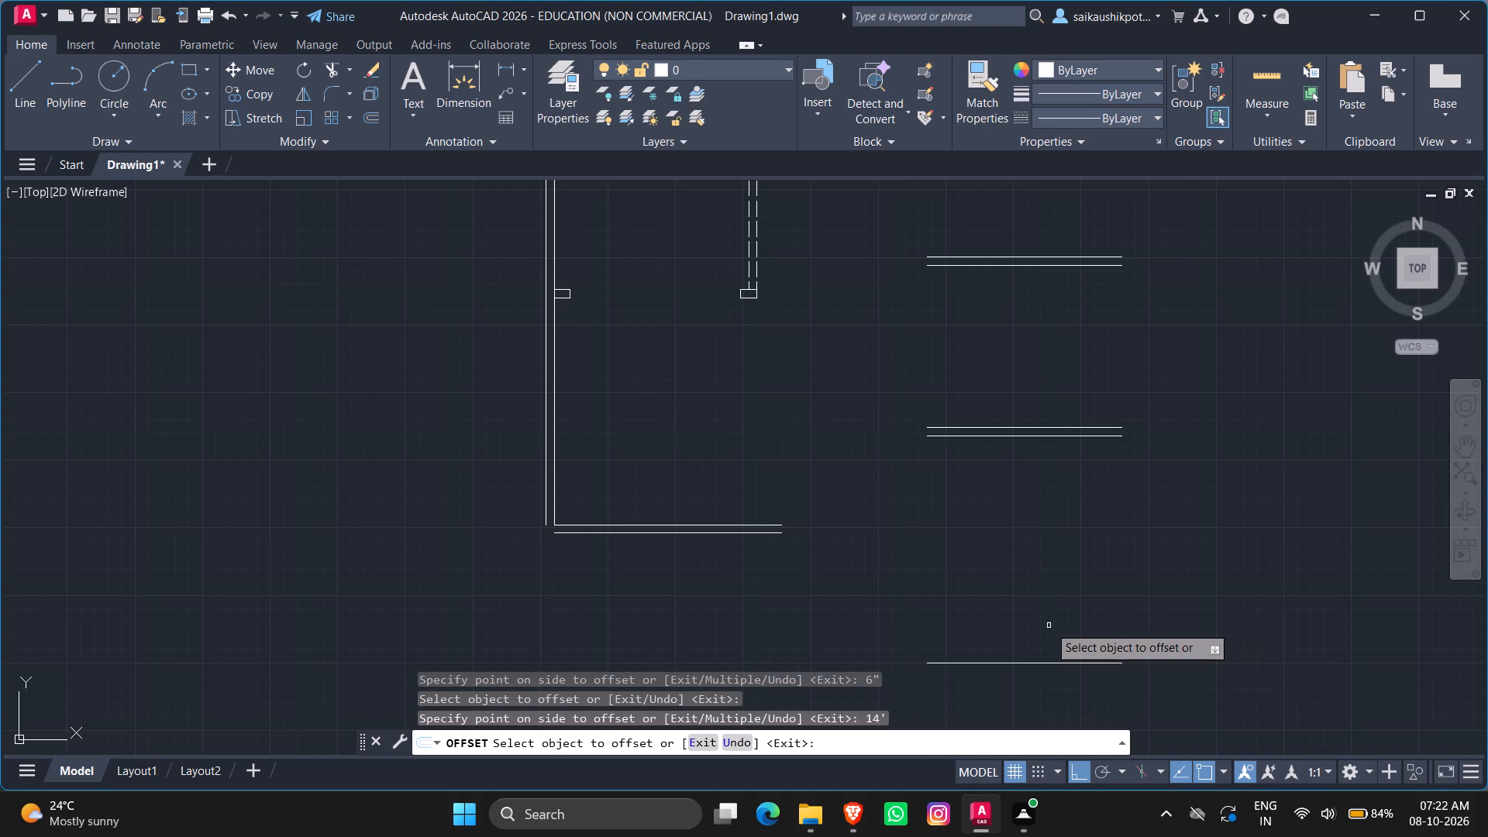
{"action": "key", "text": "Escape"}
{"action": "key", "text": "Escape"}
{"action": "key", "text": "Escape"}
{"action": "key", "text": "Escape"}
{"action": "key", "text": "Escape"}
{"action": "key", "text": "Escape"}
{"action": "key", "text": "Escape"}
Offset the new lowest right-side horizontal line 6" down to form the bottom wall.
{"action": "scroll", "coordinate": [1147, 634], "scroll_direction": "down", "scroll_amount": 1}
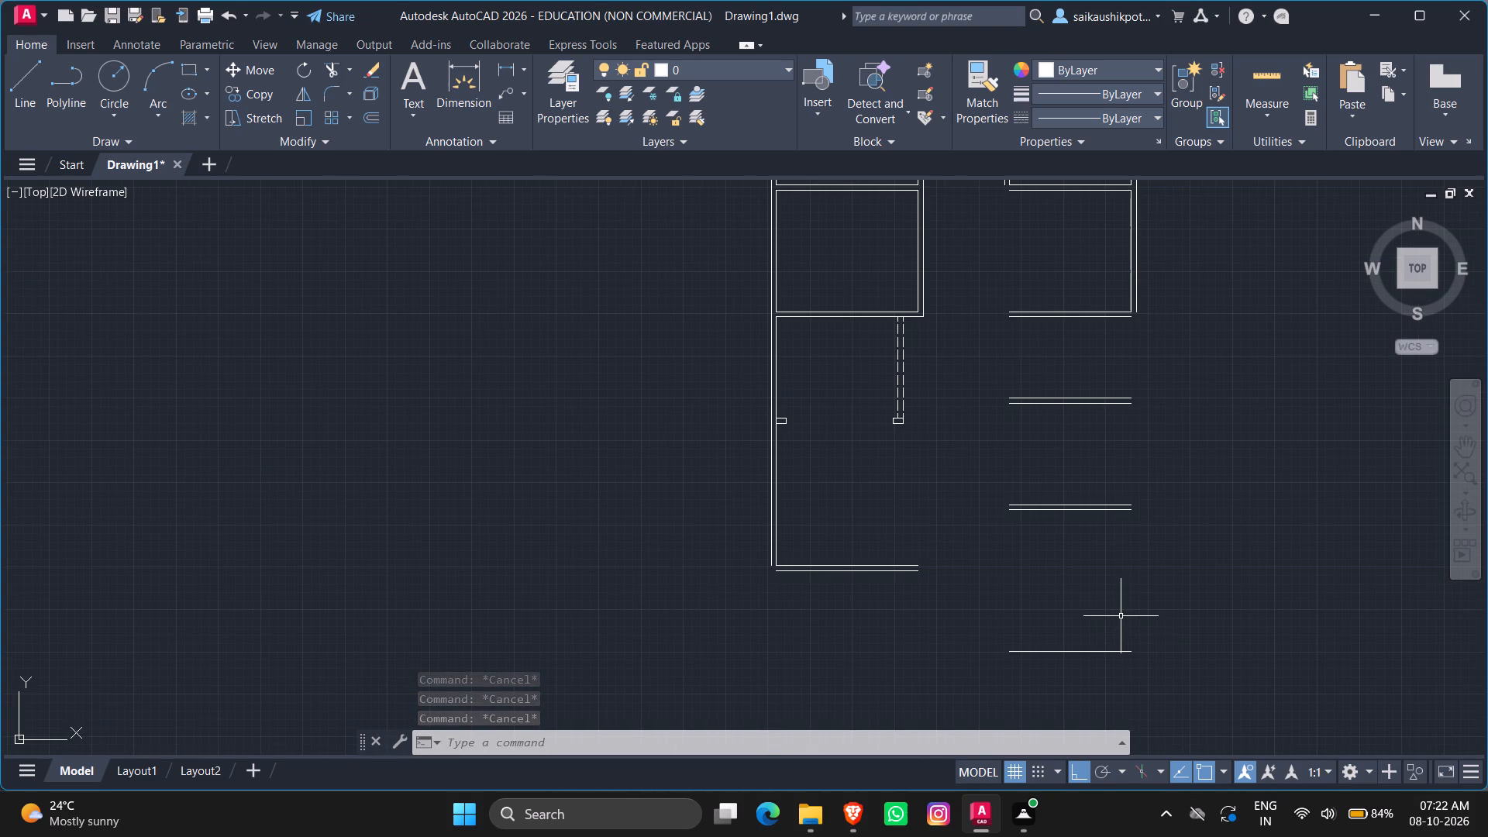
{"action": "scroll", "coordinate": [1083, 694], "scroll_direction": "up", "scroll_amount": 1}
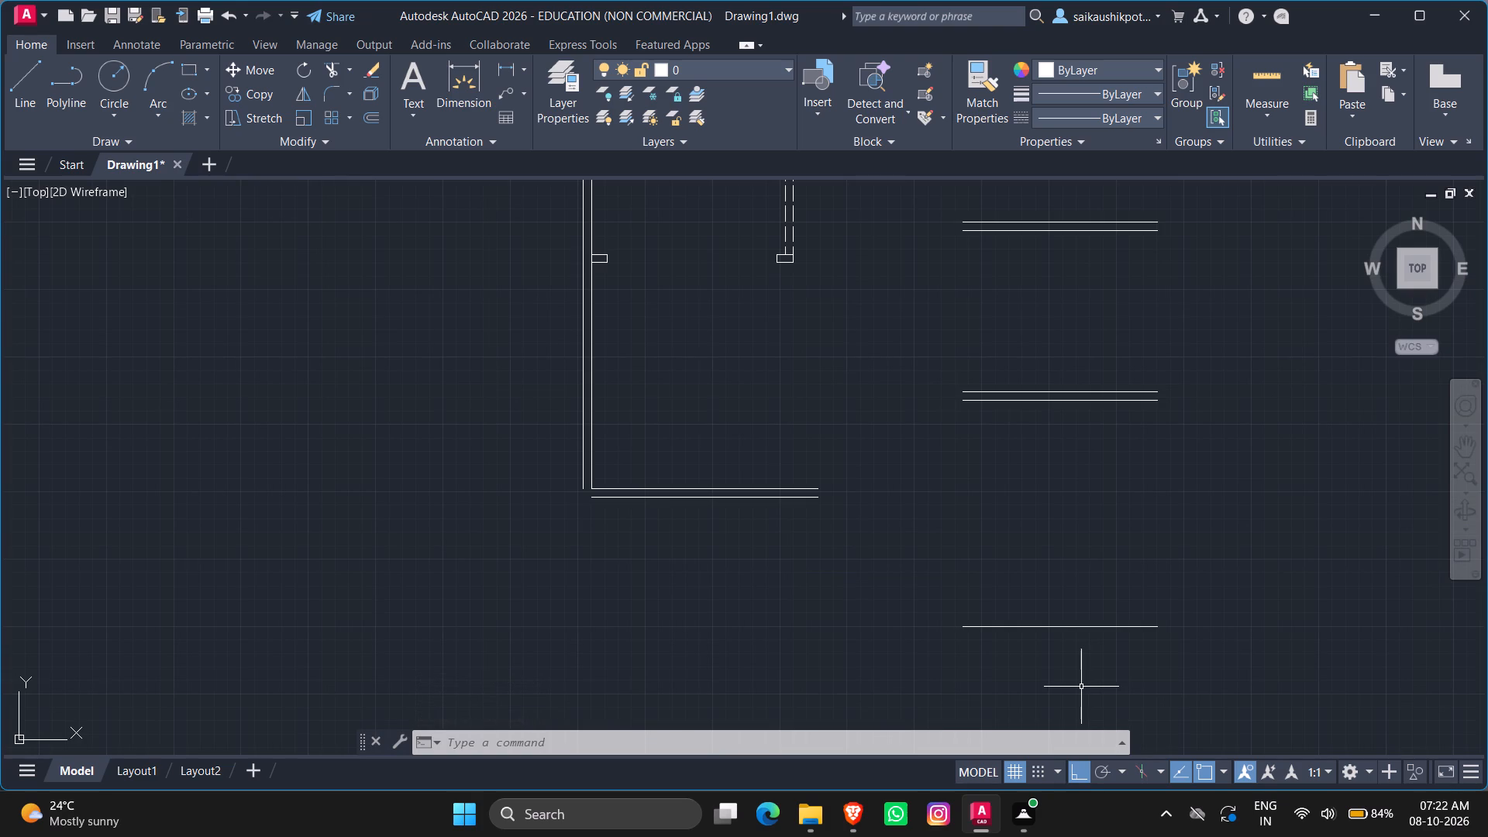
{"action": "key", "text": "o"}
{"action": "key", "text": "Return"}
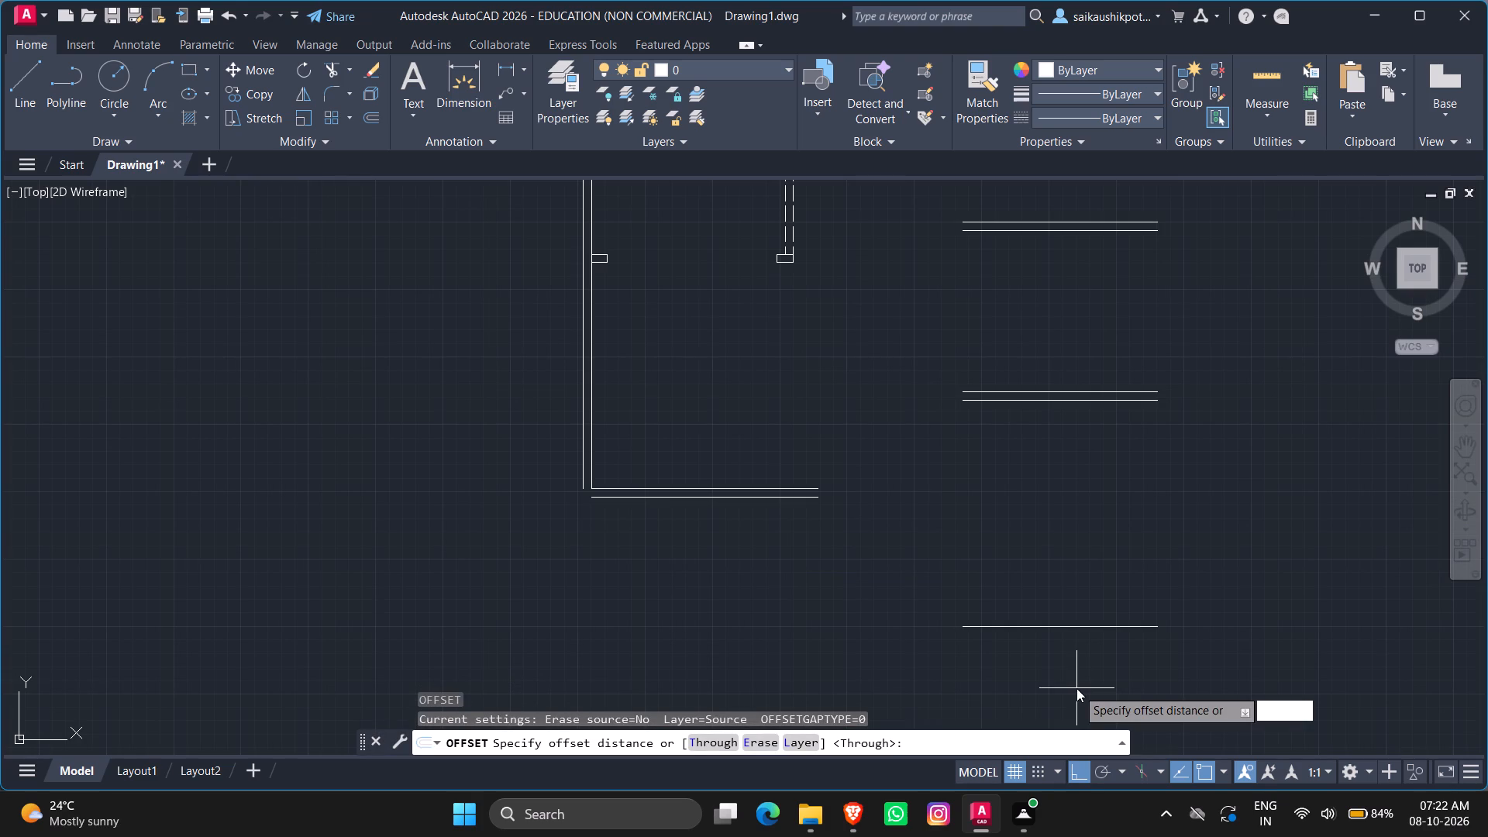
{"action": "key", "text": "6"}
{"action": "key", "text": "shift+quotedbl"}
{"action": "key", "text": "Return"}
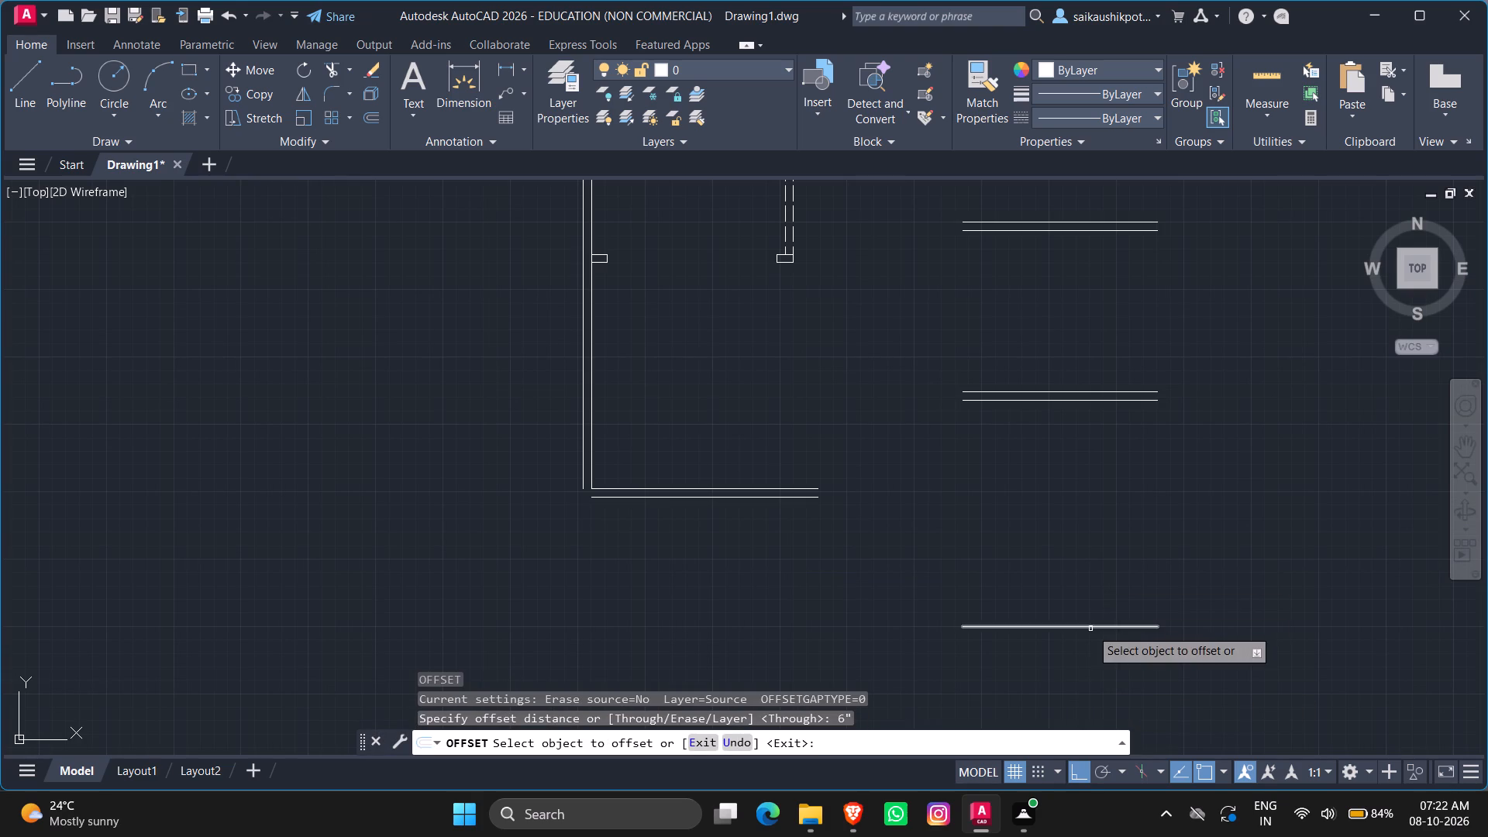
{"action": "left_click", "coordinate": [1090, 629]}
{"action": "left_click", "coordinate": [1101, 701]}
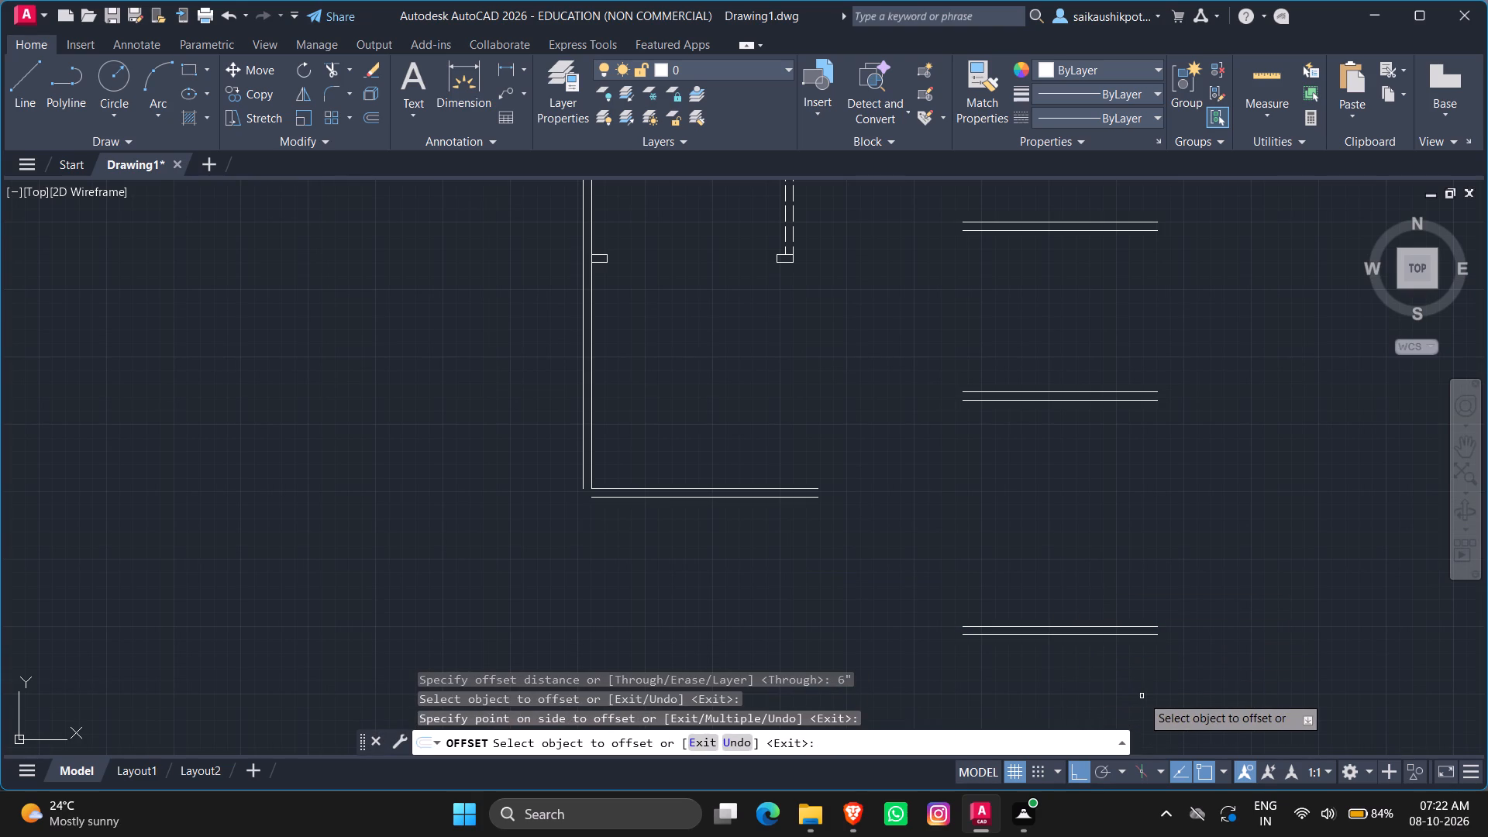
{"action": "key", "text": "Escape"}
{"action": "key", "text": "Escape"}
{"action": "key", "text": "Escape"}
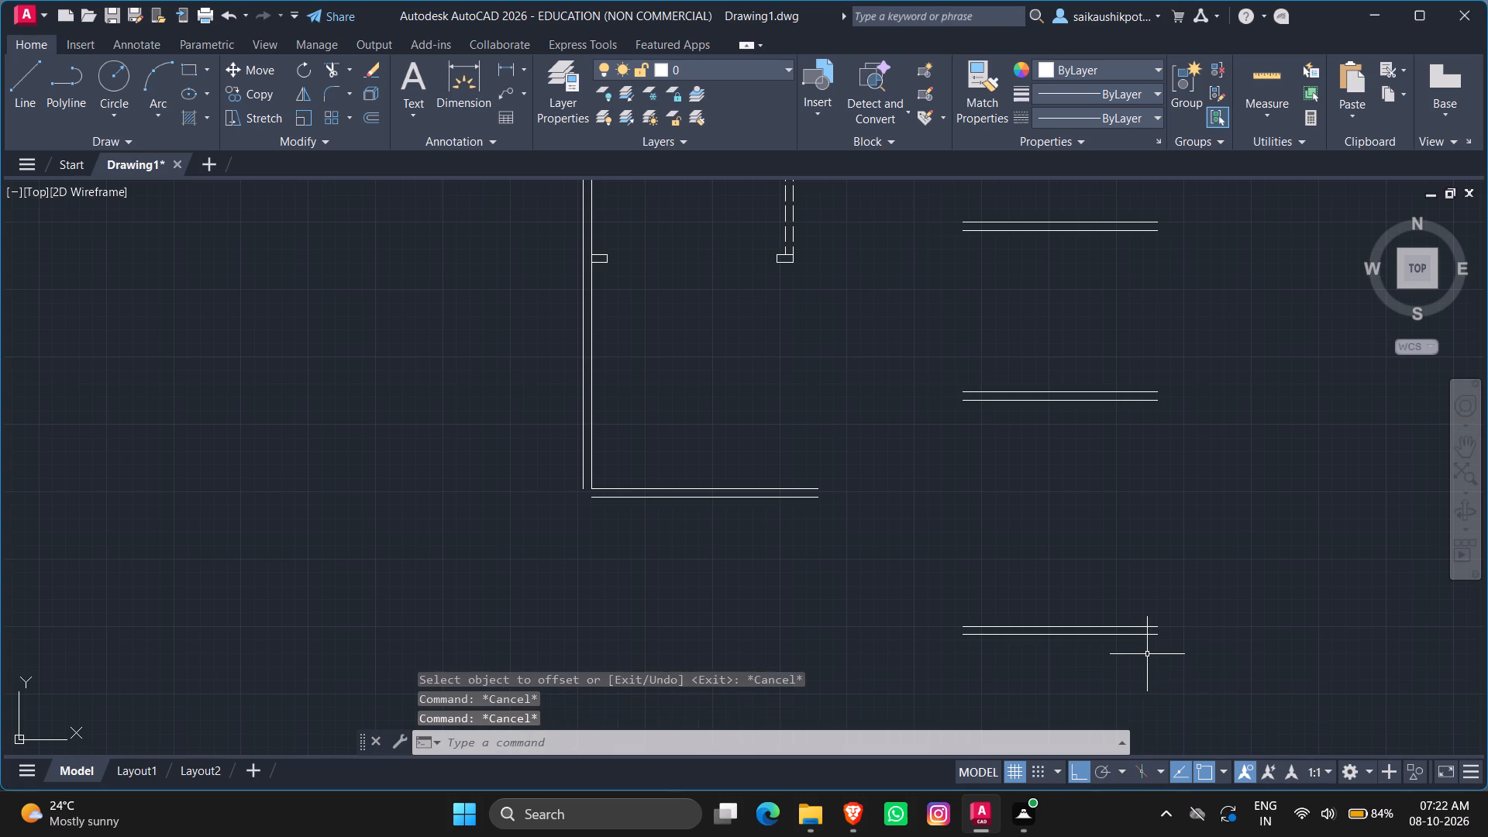
Draw a vertical line joining the right ends of the fifth right-side room's inner top and bottom lines.
{"action": "key", "text": "l"}
{"action": "key", "text": "Return"}
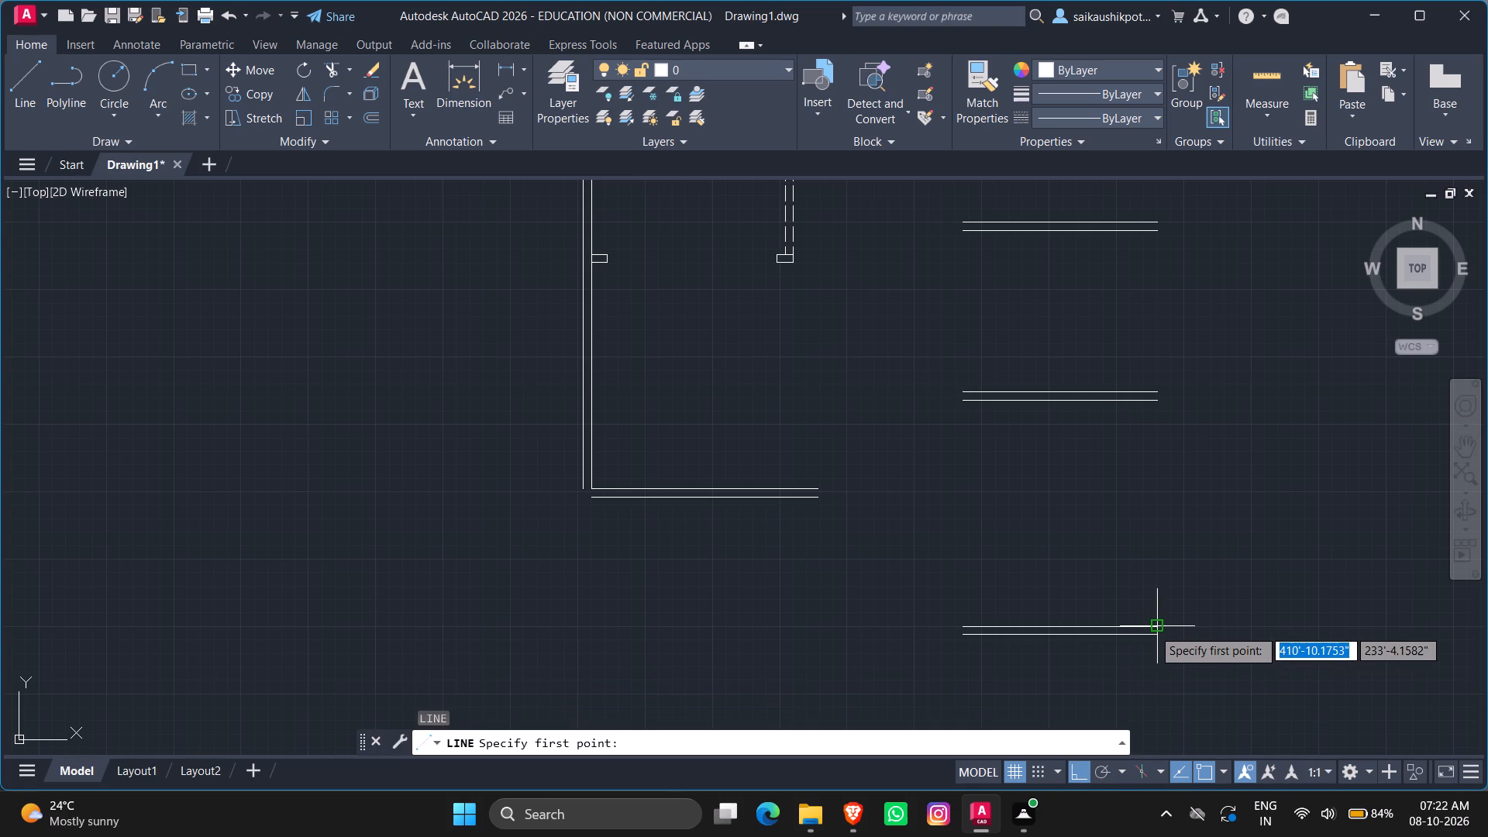
{"action": "left_click", "coordinate": [1152, 625]}
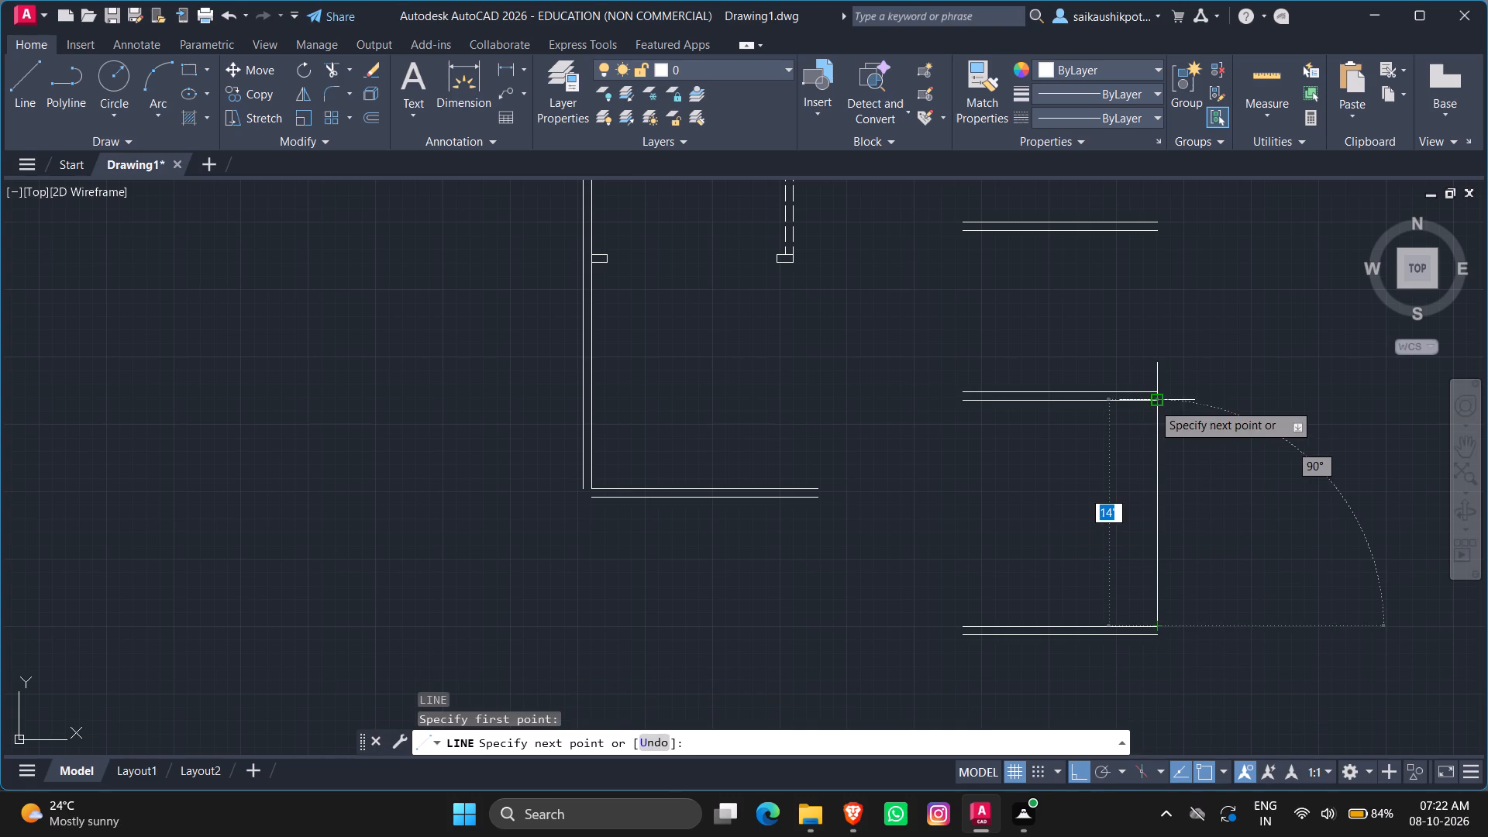
{"action": "left_click", "coordinate": [1152, 403]}
{"action": "key", "text": "Escape"}
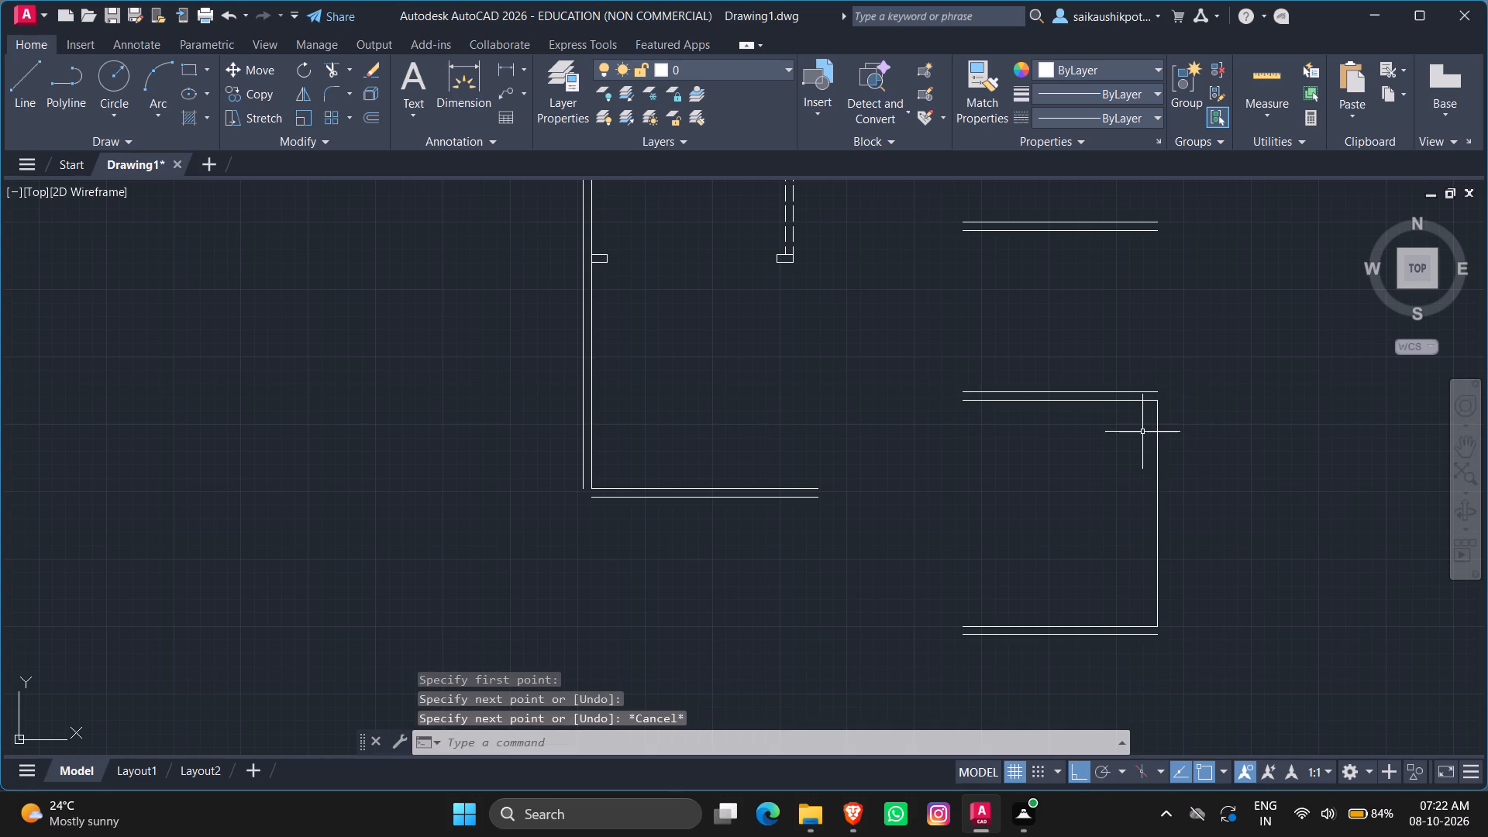
Draw a vertical line joining the right ends of the inner top and bottom lines of the 10' high fourth right-side room.
{"action": "key", "text": "l"}
{"action": "key", "text": "Return"}
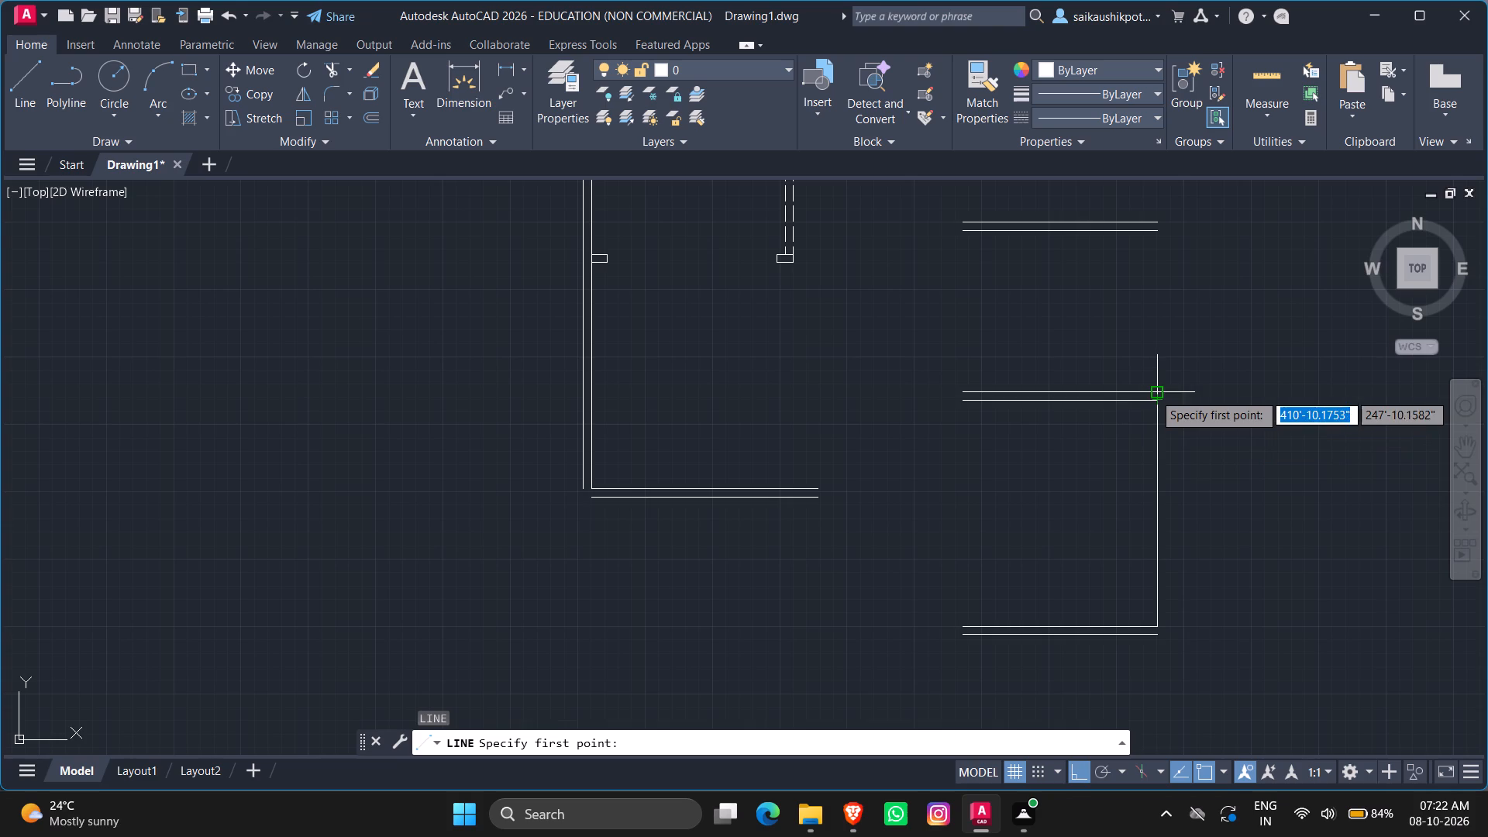
{"action": "left_click", "coordinate": [1153, 393]}
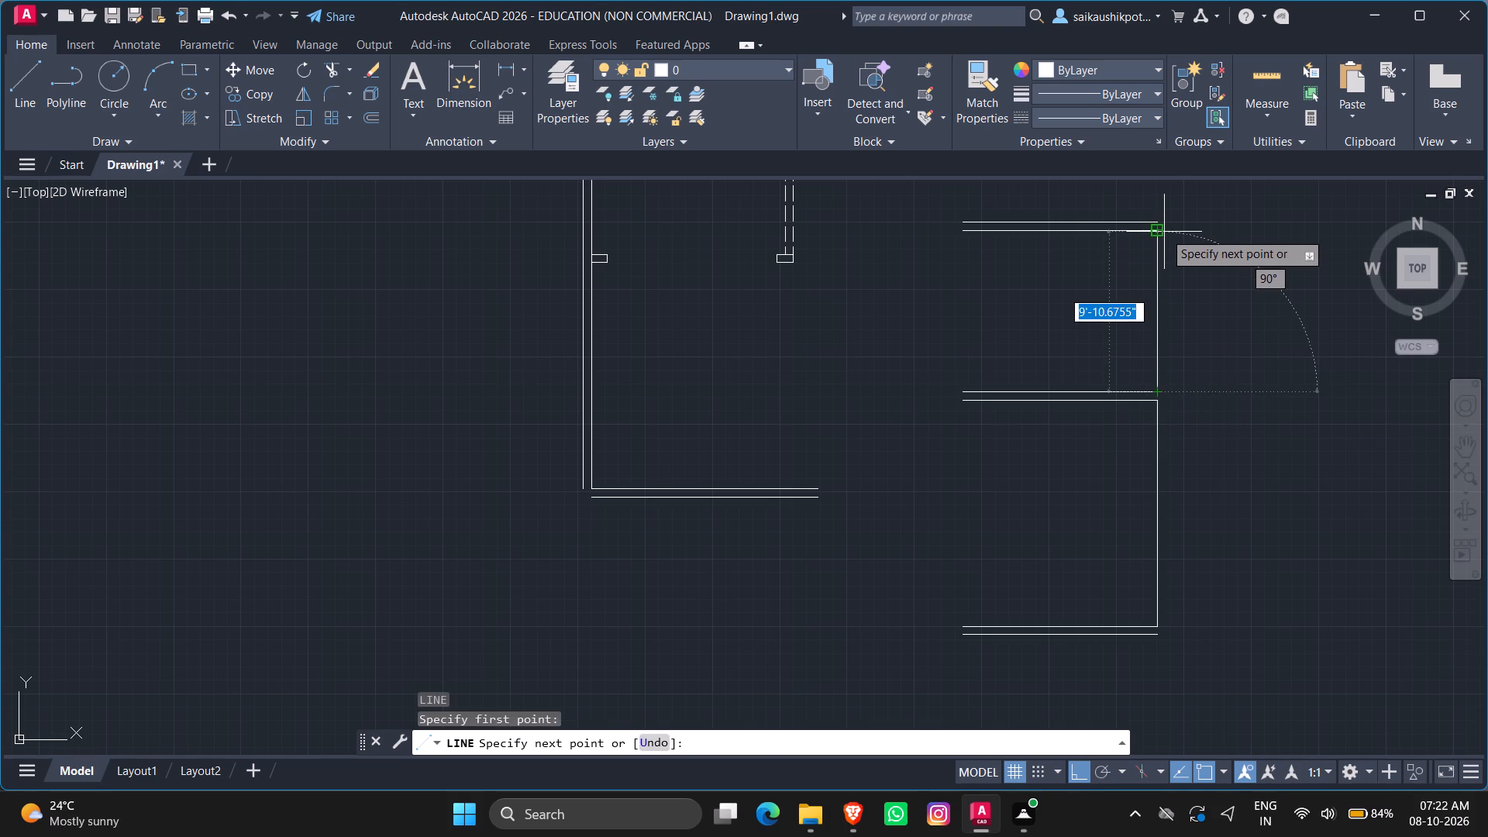
{"action": "left_click", "coordinate": [1164, 232]}
{"action": "scroll", "coordinate": [1166, 417], "scroll_direction": "down", "scroll_amount": 2}
{"action": "key", "text": "Escape"}
Draw a vertical line joining the right ends of the inner top and bottom lines of the 8' high third right-side room.
{"action": "scroll", "coordinate": [1166, 418], "scroll_direction": "down", "scroll_amount": 3}
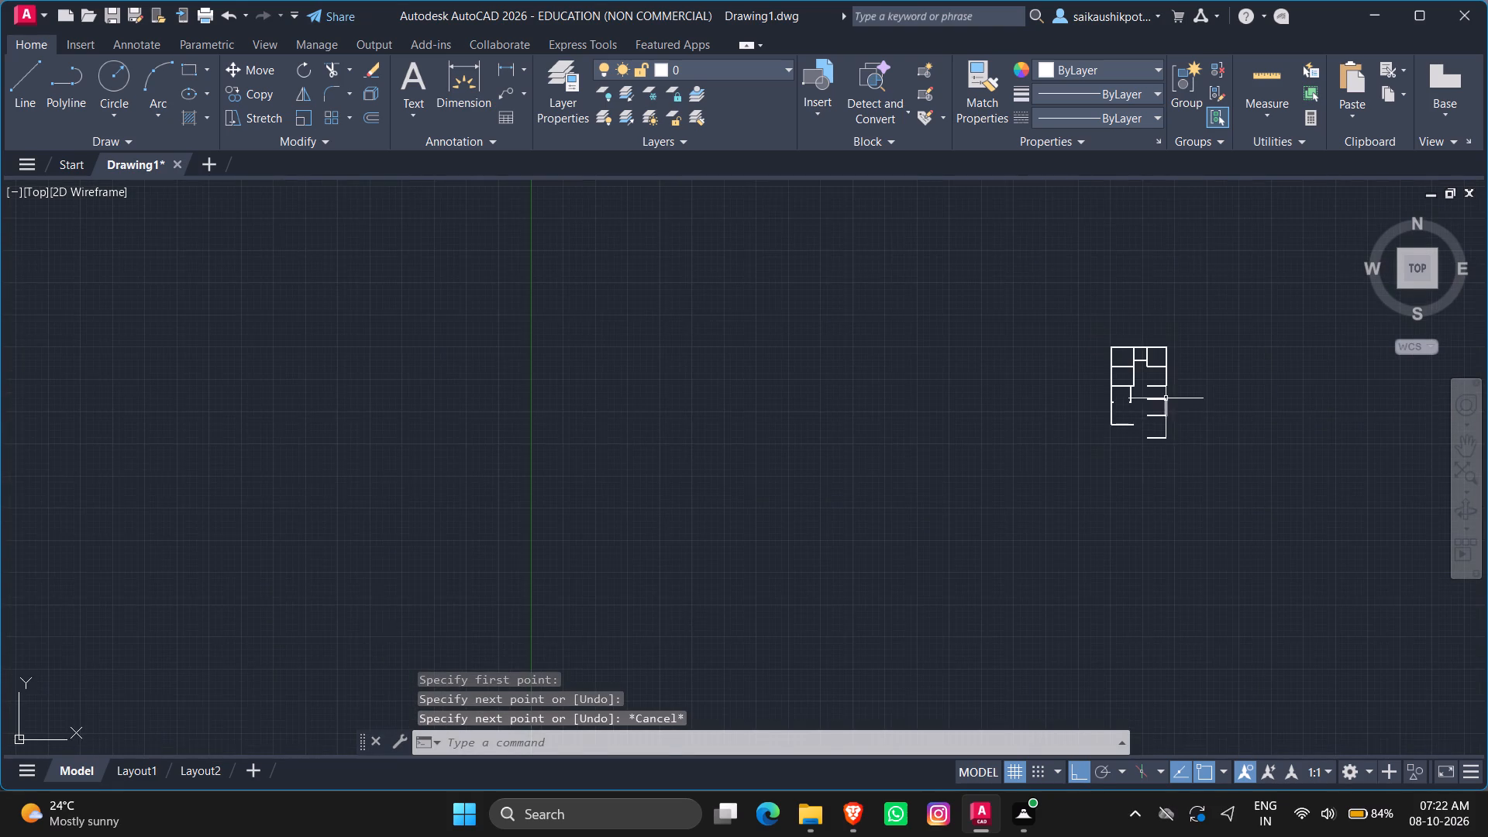
{"action": "scroll", "coordinate": [1177, 374], "scroll_direction": "up", "scroll_amount": 3}
{"action": "scroll", "coordinate": [1107, 432], "scroll_direction": "up", "scroll_amount": 2}
{"action": "scroll", "coordinate": [1183, 508], "scroll_direction": "up", "scroll_amount": 1}
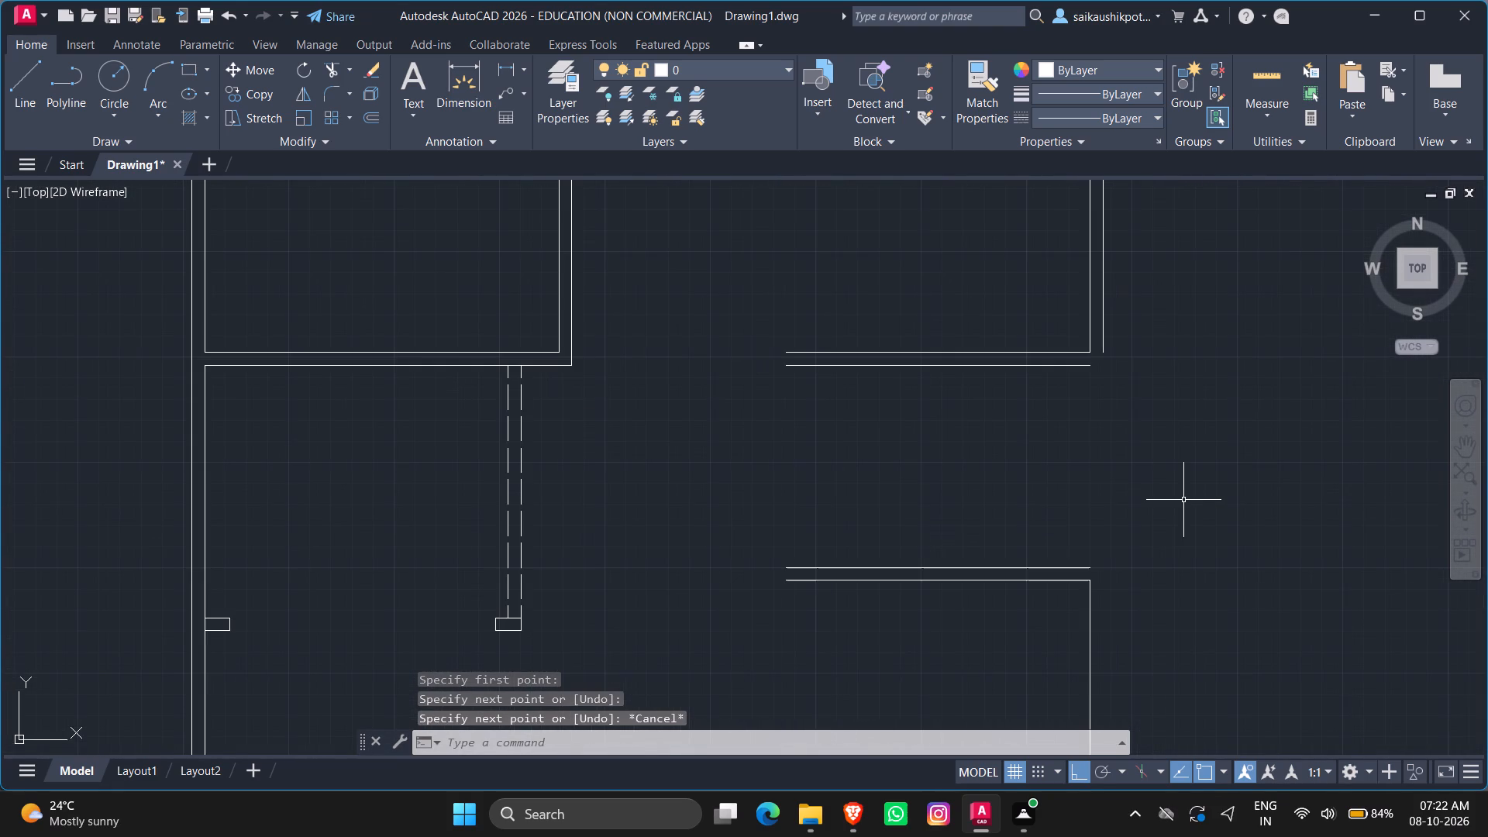
{"action": "key", "text": "l"}
{"action": "key", "text": "Return"}
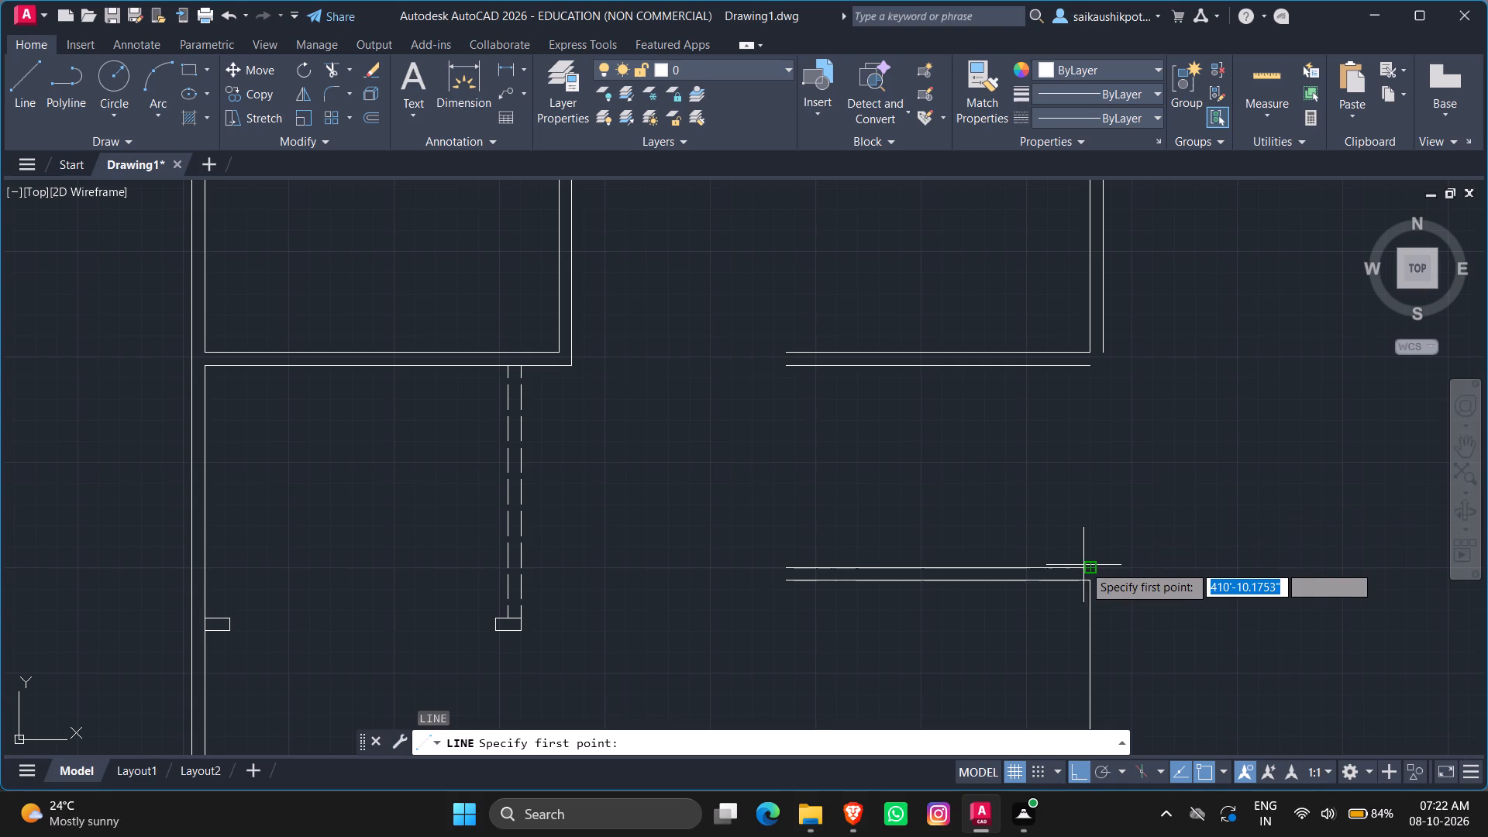
{"action": "left_click", "coordinate": [1085, 567]}
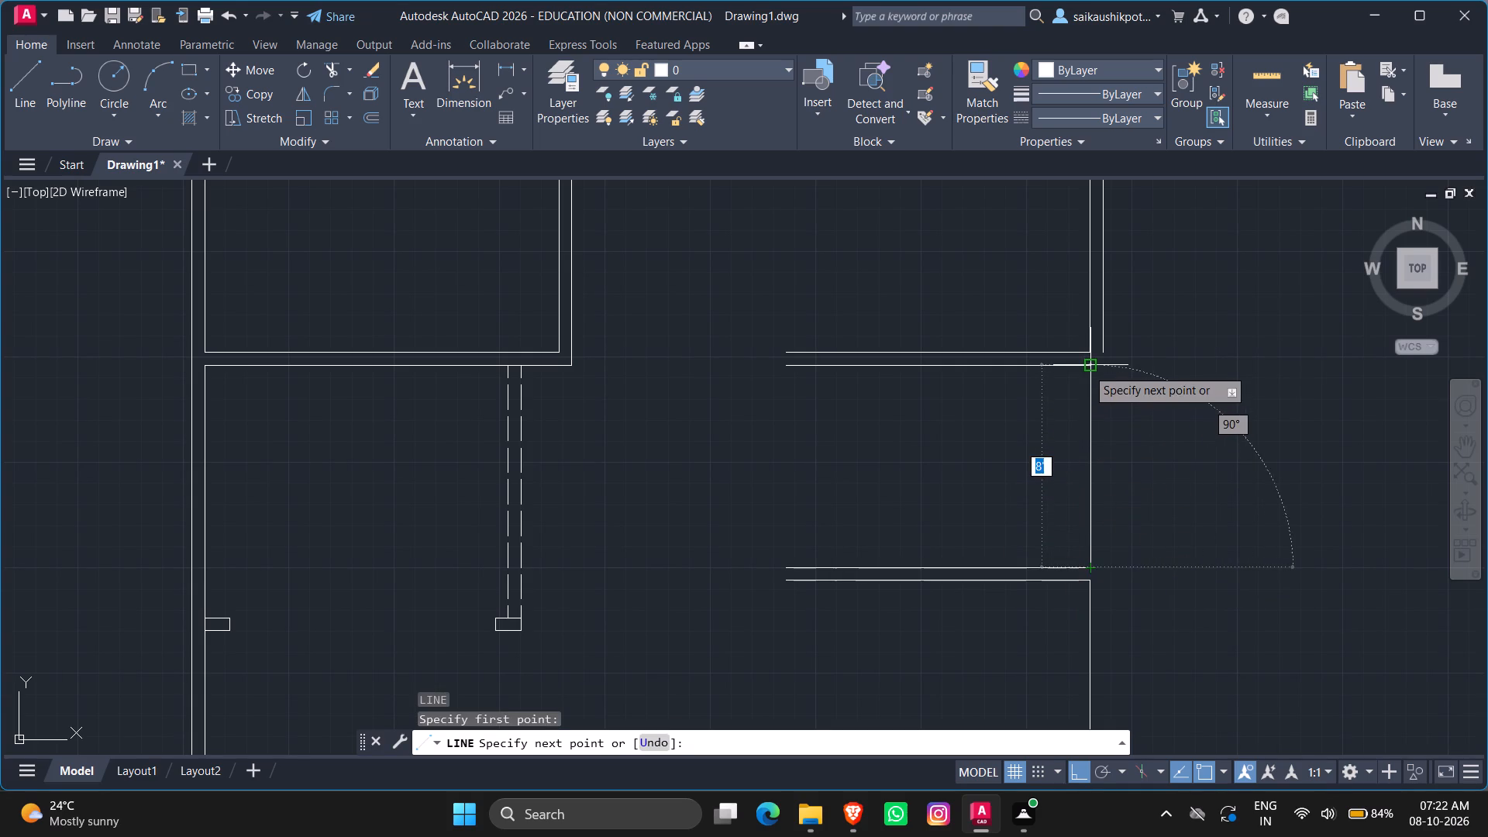
{"action": "left_click", "coordinate": [1087, 367]}
{"action": "key", "text": "Escape"}
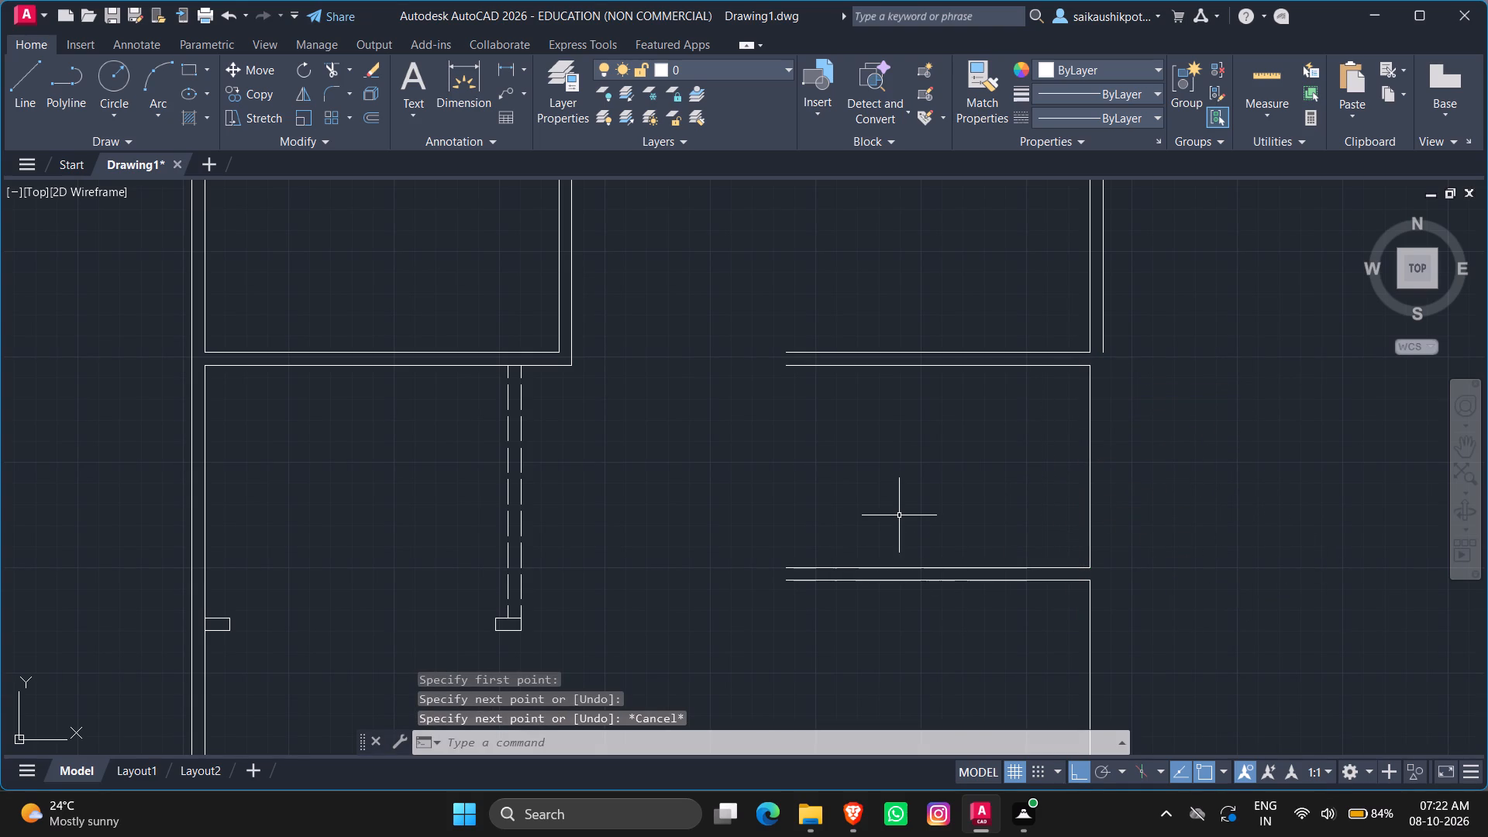
Offset the third right-side room's vertical line 6" outward to form its outer wall.
{"action": "key", "text": "o"}
{"action": "key", "text": "Return"}
{"action": "key", "text": "6"}
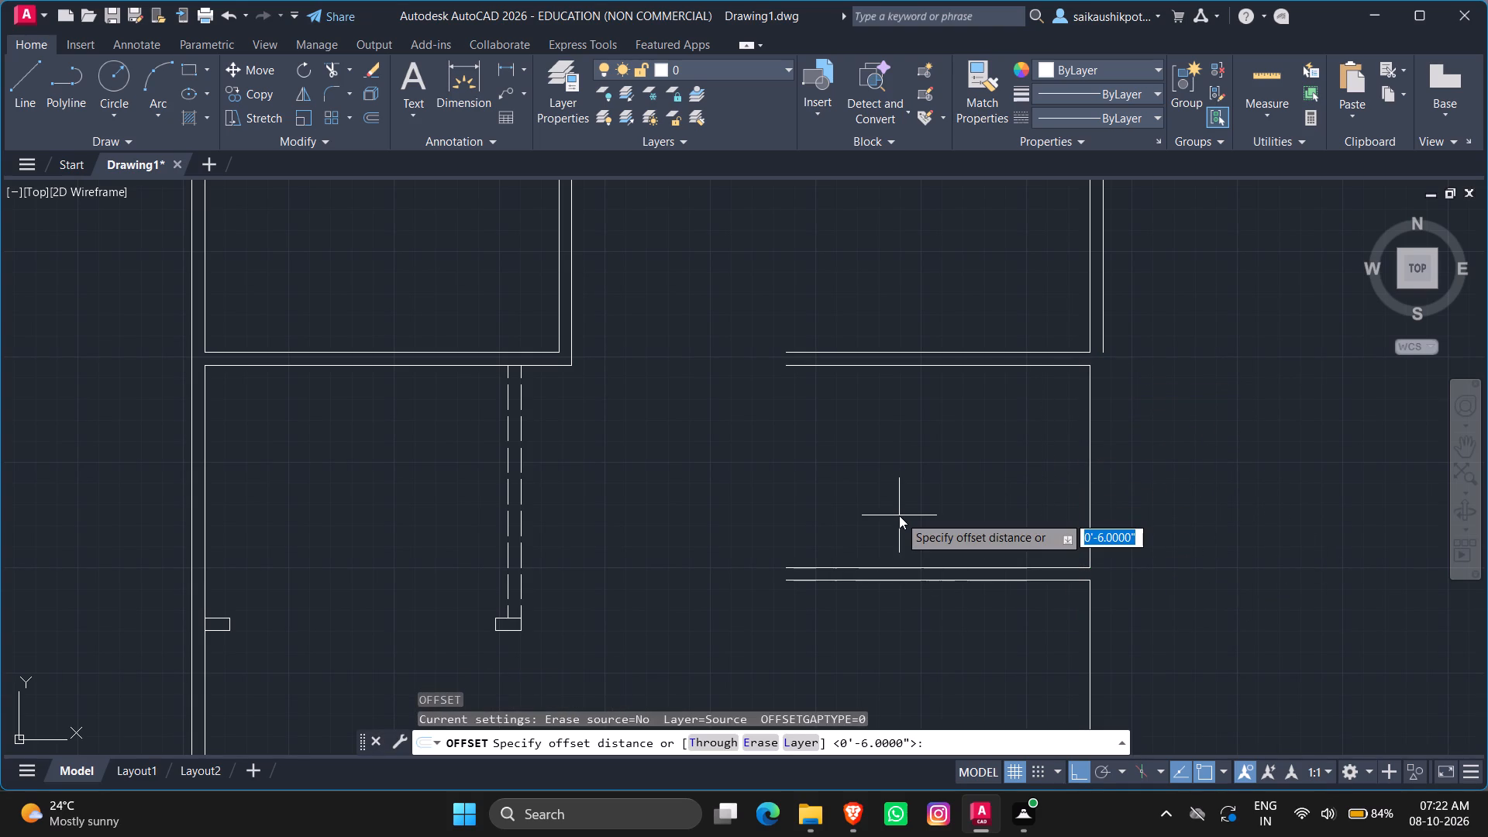
{"action": "key", "text": "shift+quotedbl"}
{"action": "key", "text": "Return"}
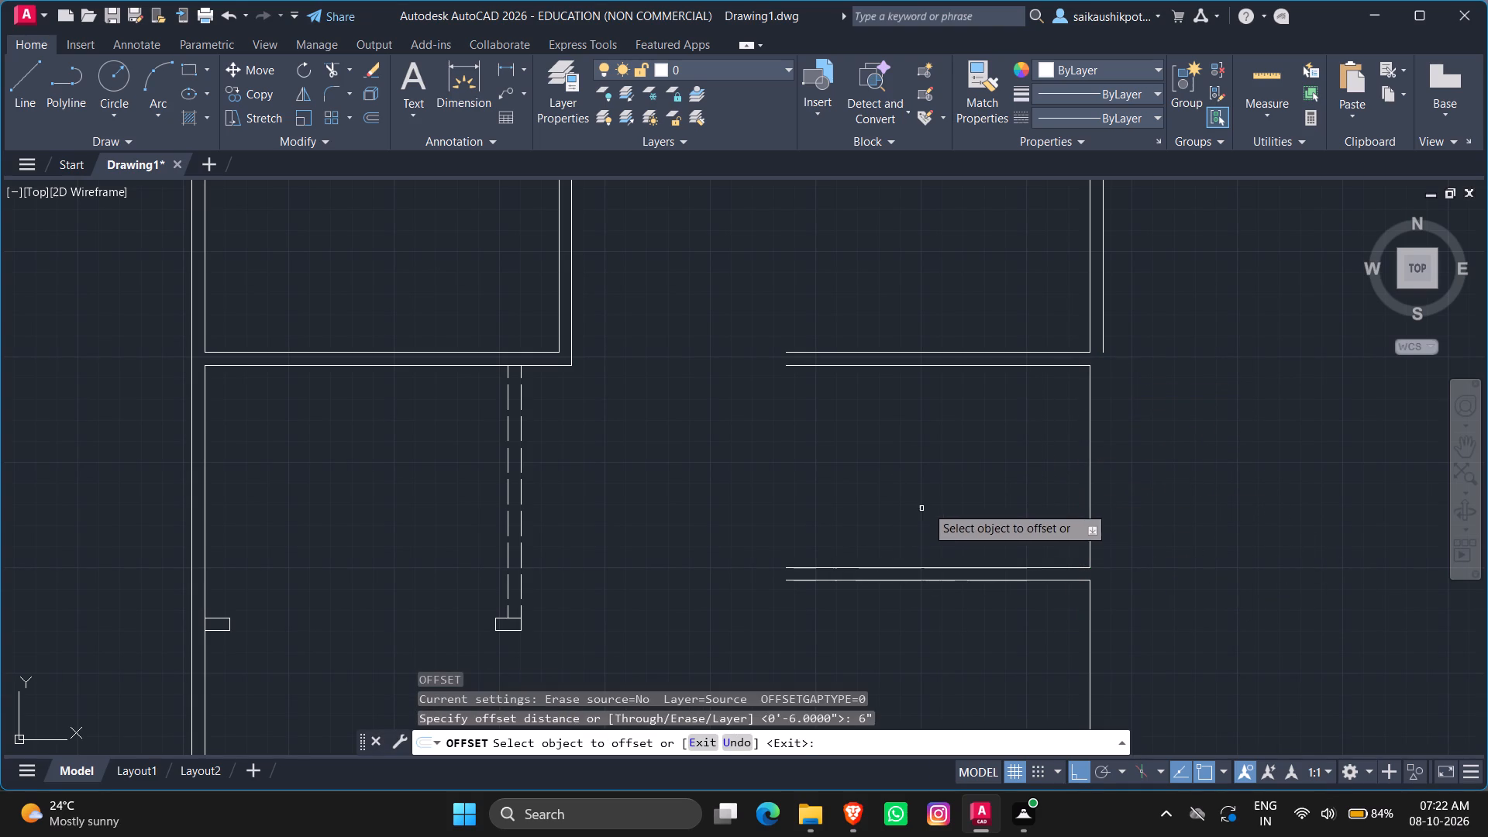
{"action": "left_click", "coordinate": [1093, 462]}
{"action": "left_click", "coordinate": [1142, 460]}
Offset the vertical lines of the fourth and fifth right-side rooms 6" outward to form their outer walls.
{"action": "scroll", "coordinate": [1152, 443], "scroll_direction": "down", "scroll_amount": 2}
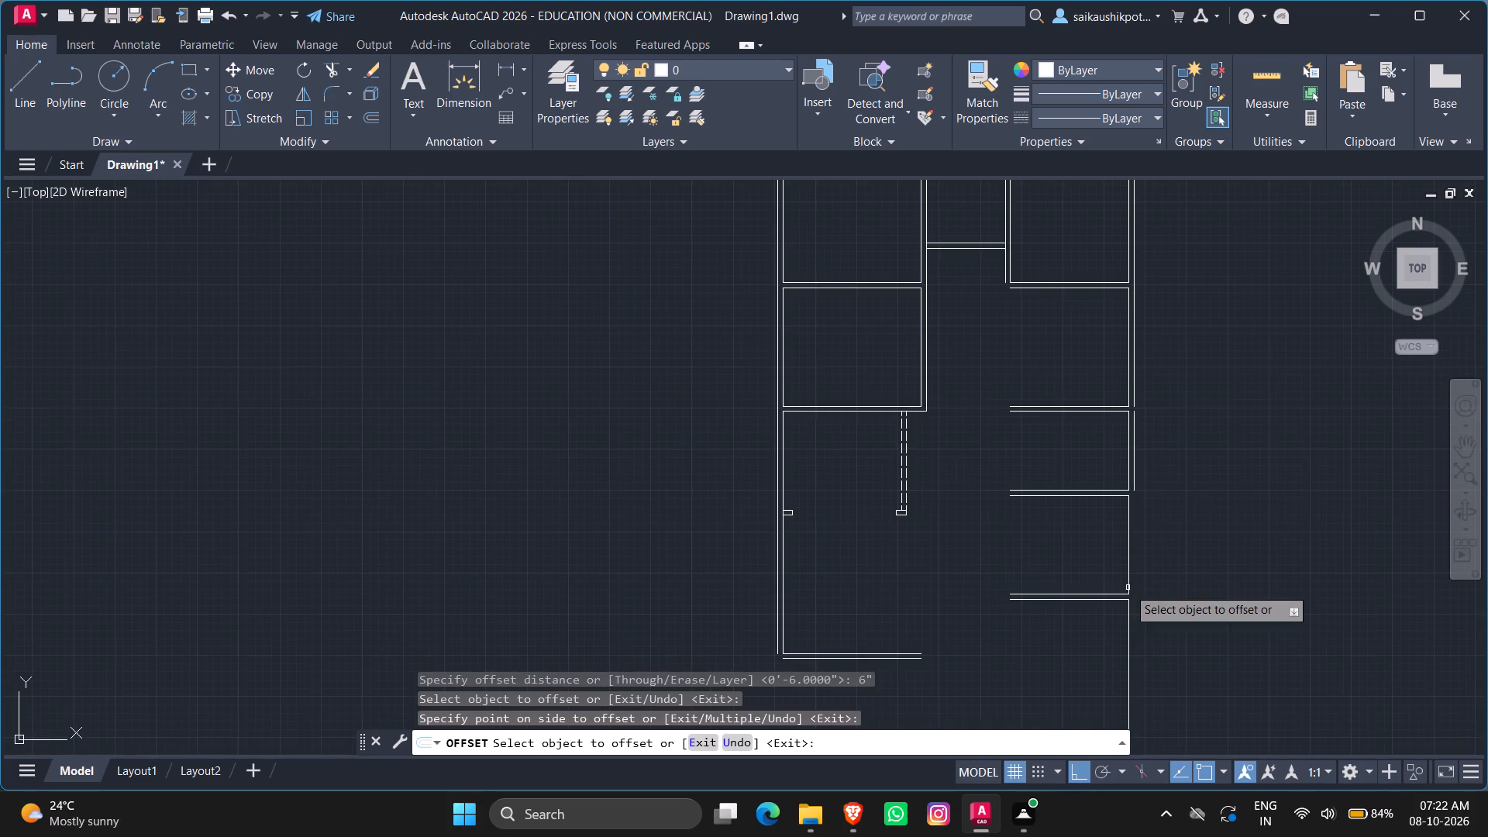
{"action": "scroll", "coordinate": [1128, 591], "scroll_direction": "up", "scroll_amount": 2}
{"action": "left_click", "coordinate": [1126, 560]}
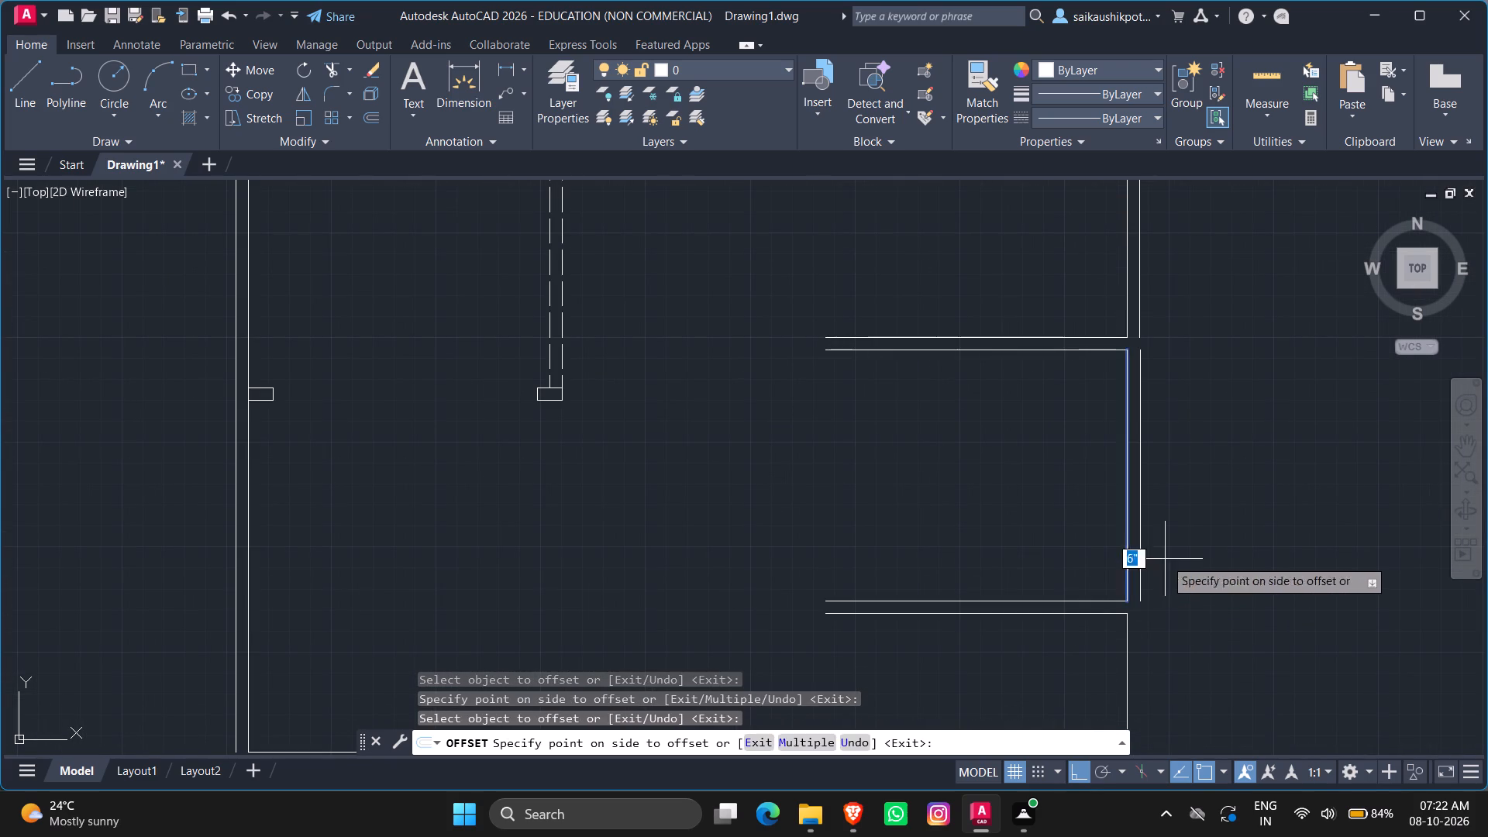
{"action": "left_click", "coordinate": [1165, 559]}
{"action": "scroll", "coordinate": [1247, 440], "scroll_direction": "down", "scroll_amount": 3}
{"action": "scroll", "coordinate": [1218, 562], "scroll_direction": "up", "scroll_amount": 2}
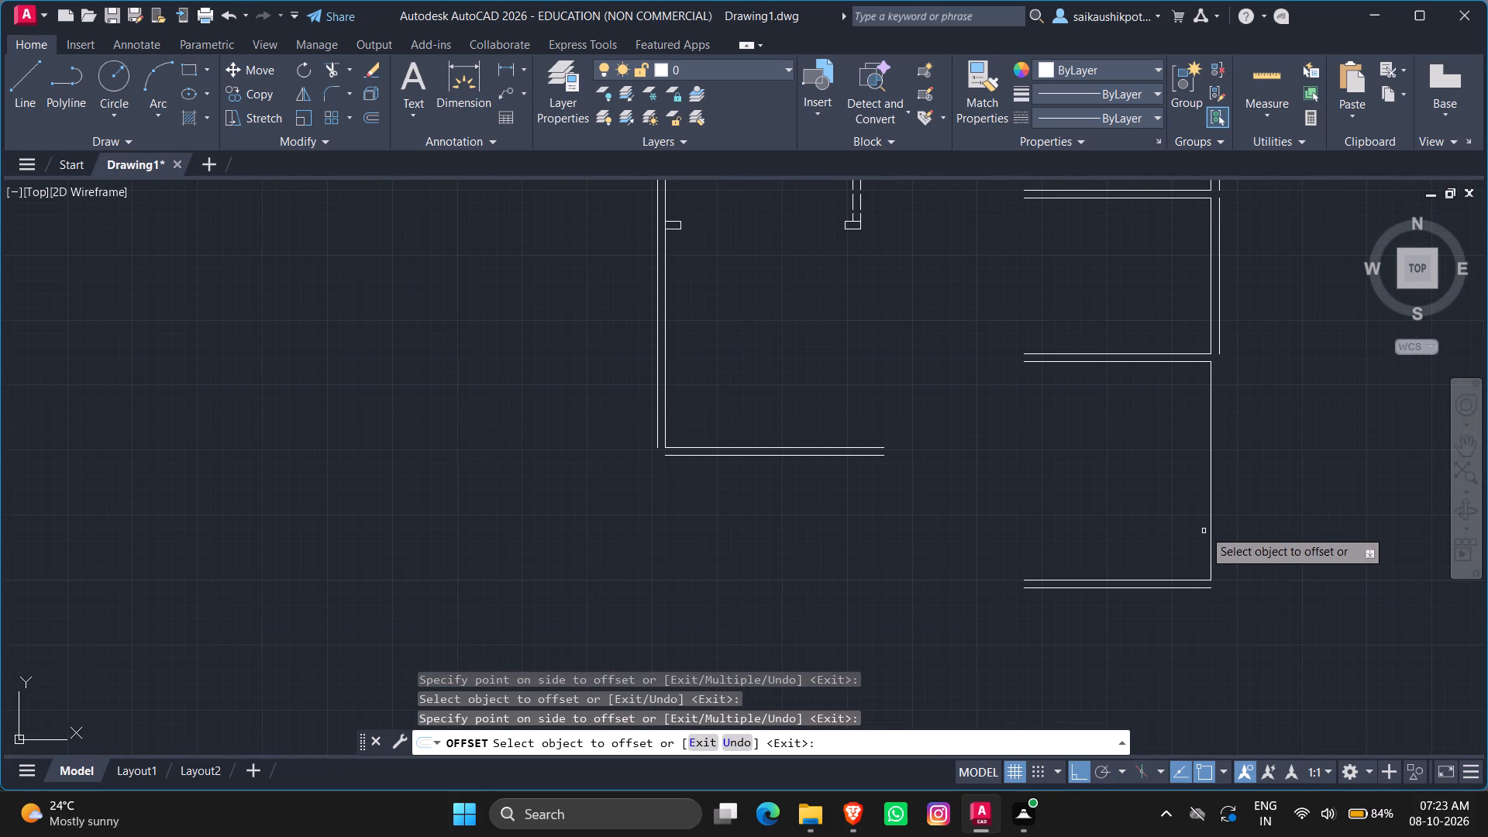
{"action": "left_click", "coordinate": [1212, 536]}
{"action": "left_click", "coordinate": [1261, 545]}
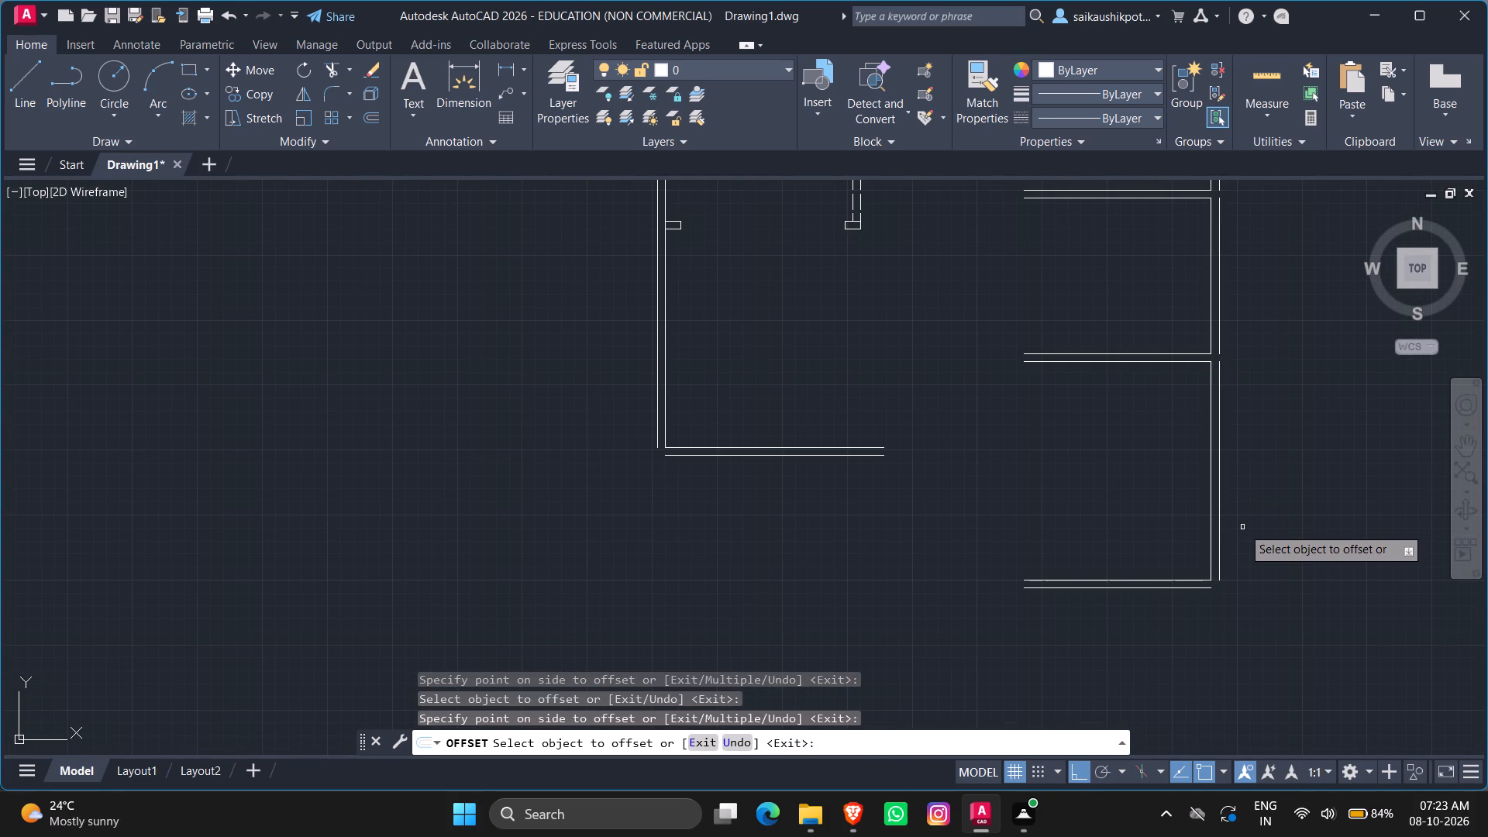
{"action": "key", "text": "Escape"}
{"action": "key", "text": "Escape"}
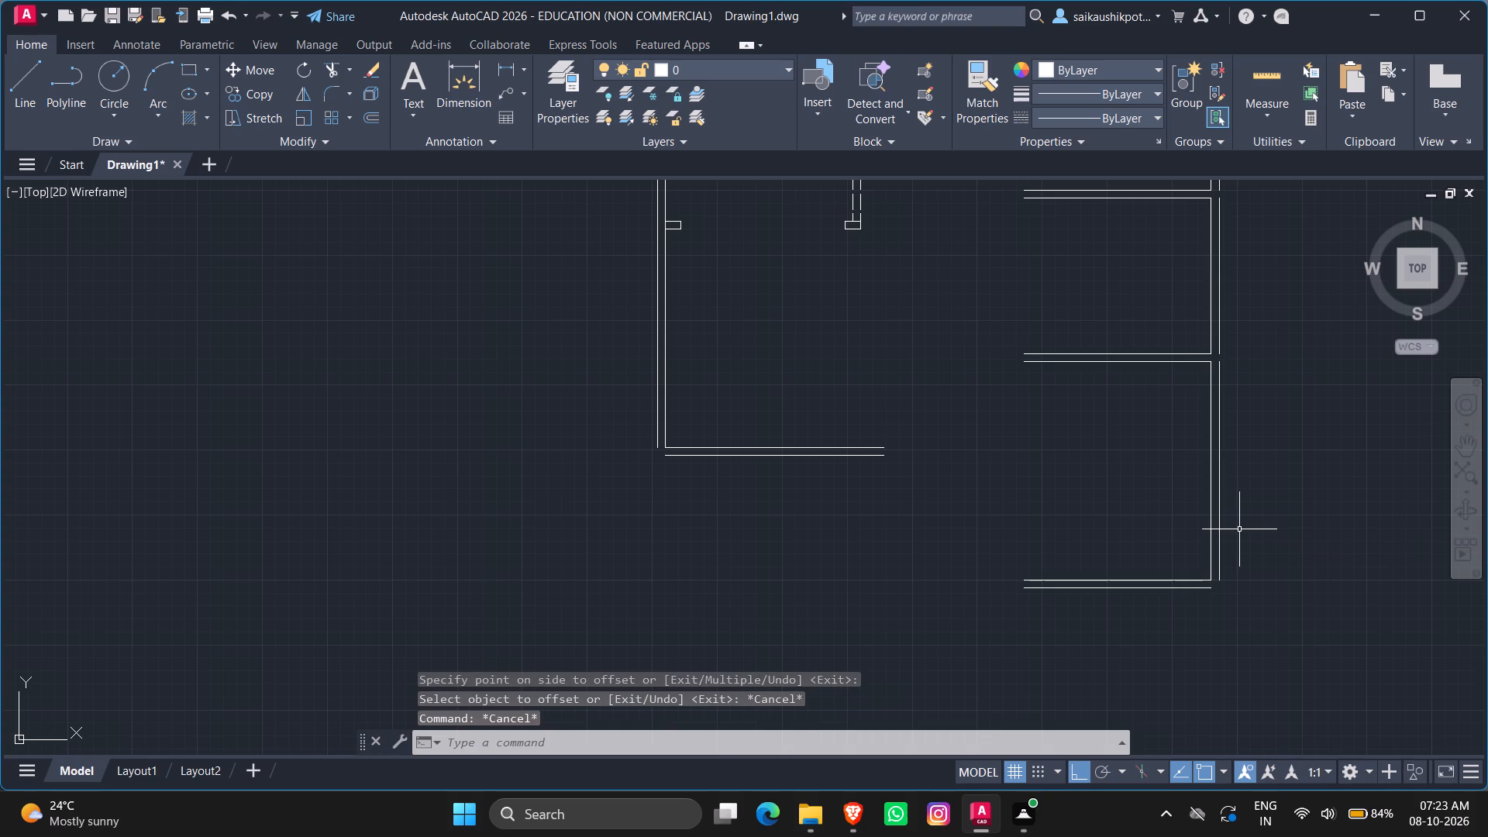
Join the four collinear outer wall line segments along the right side of the floor plan into one line.
{"action": "scroll", "coordinate": [1237, 531], "scroll_direction": "down", "scroll_amount": 2}
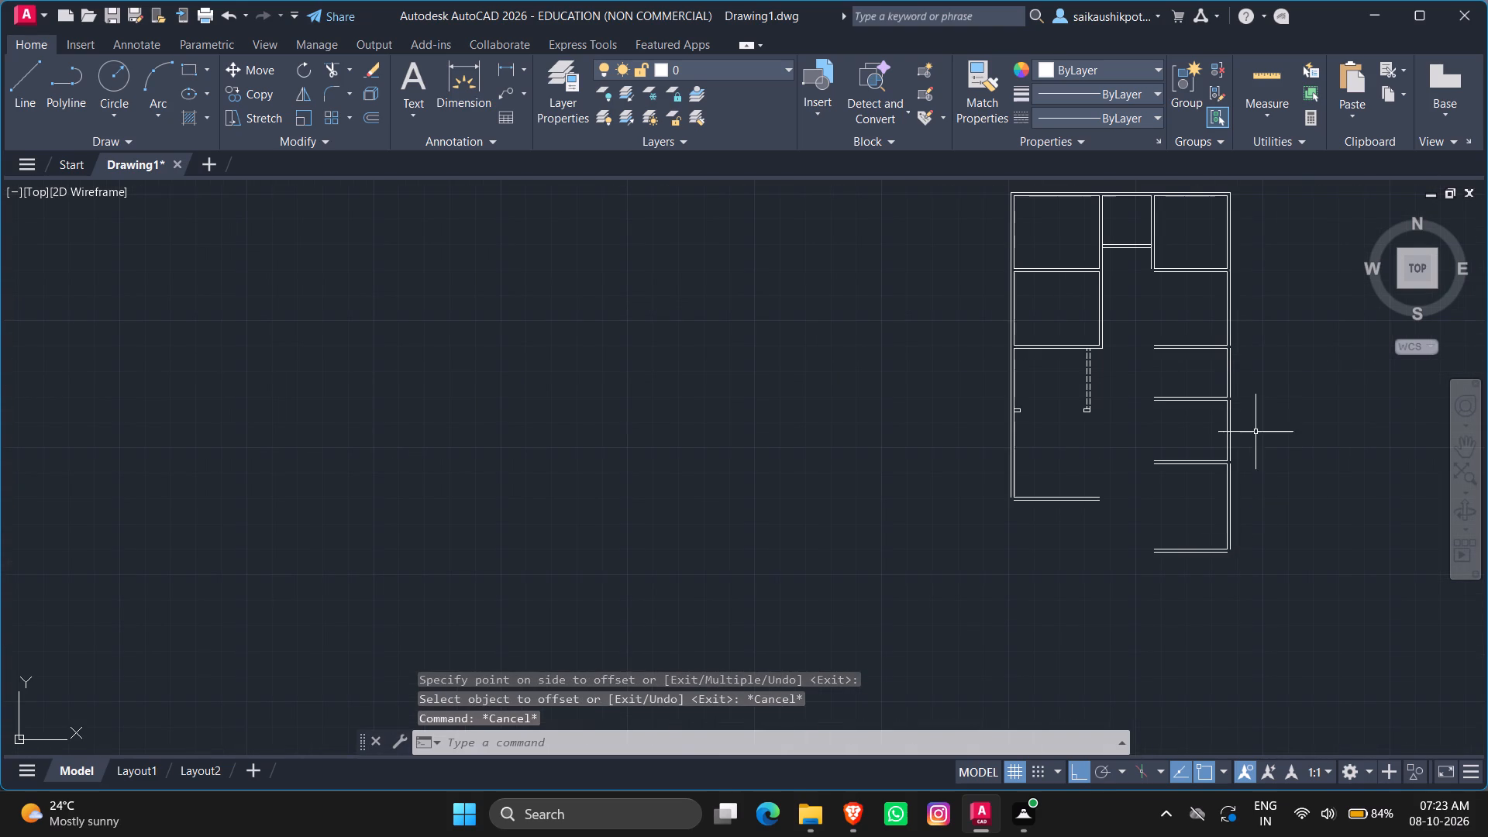
{"action": "scroll", "coordinate": [1233, 317], "scroll_direction": "up", "scroll_amount": 3}
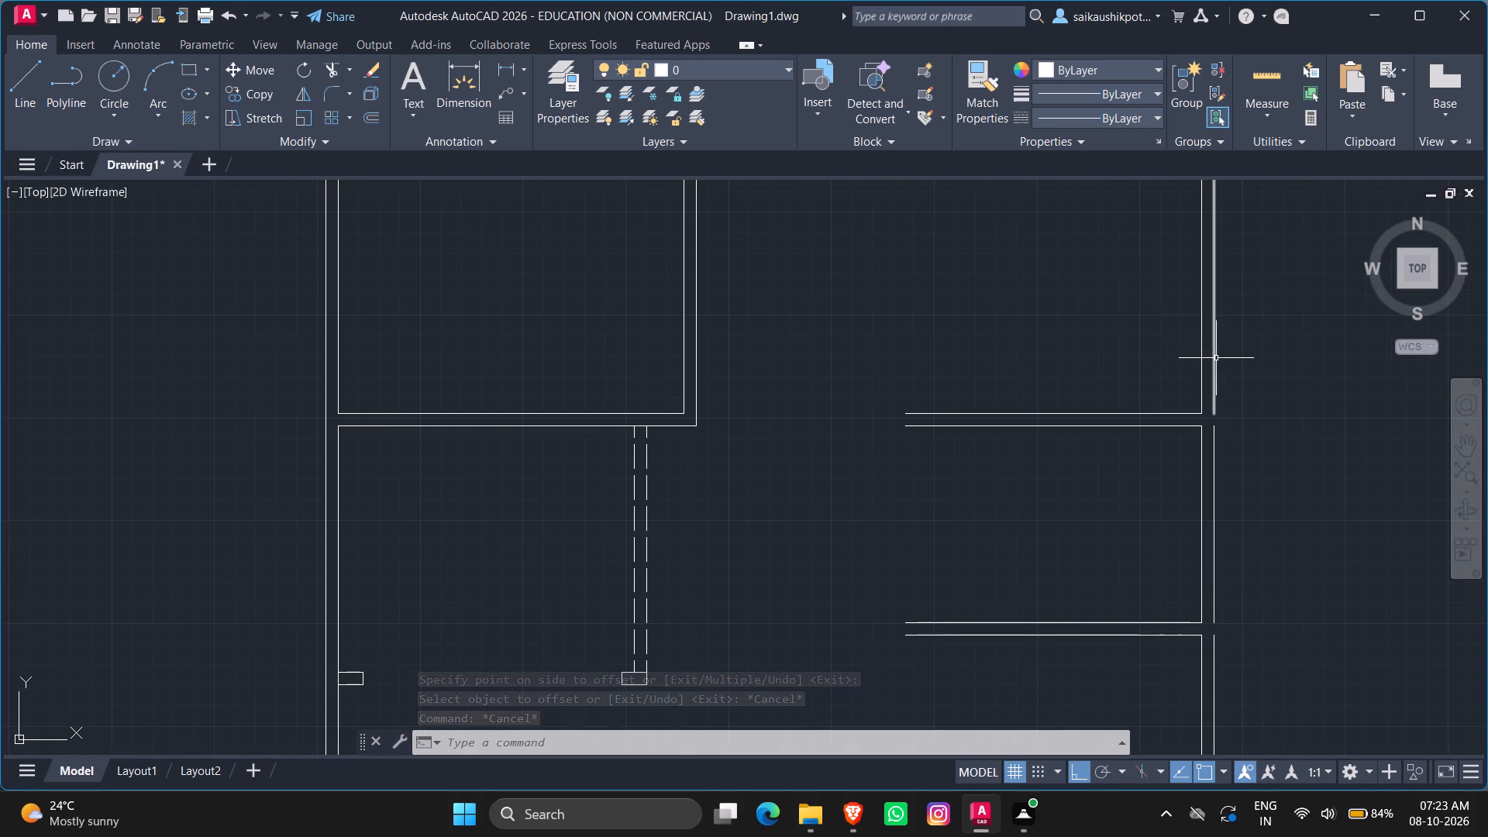
{"action": "left_click", "coordinate": [1213, 358]}
{"action": "left_click", "coordinate": [1216, 447]}
{"action": "scroll", "coordinate": [1292, 371], "scroll_direction": "down", "scroll_amount": 2}
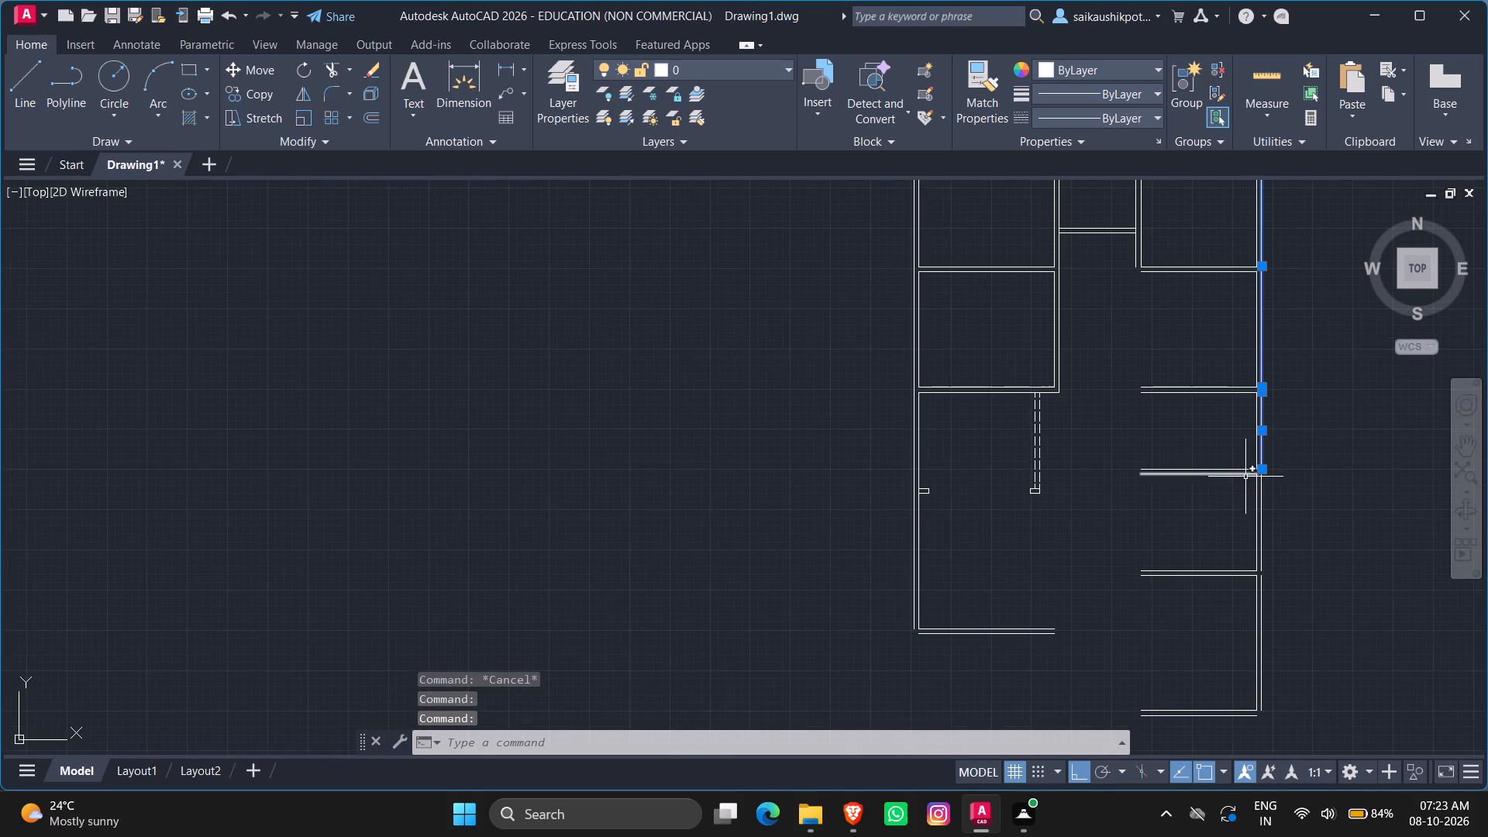
{"action": "scroll", "coordinate": [1252, 506], "scroll_direction": "up", "scroll_amount": 2}
{"action": "left_click", "coordinate": [1266, 512]}
{"action": "scroll", "coordinate": [1253, 412], "scroll_direction": "down", "scroll_amount": 2}
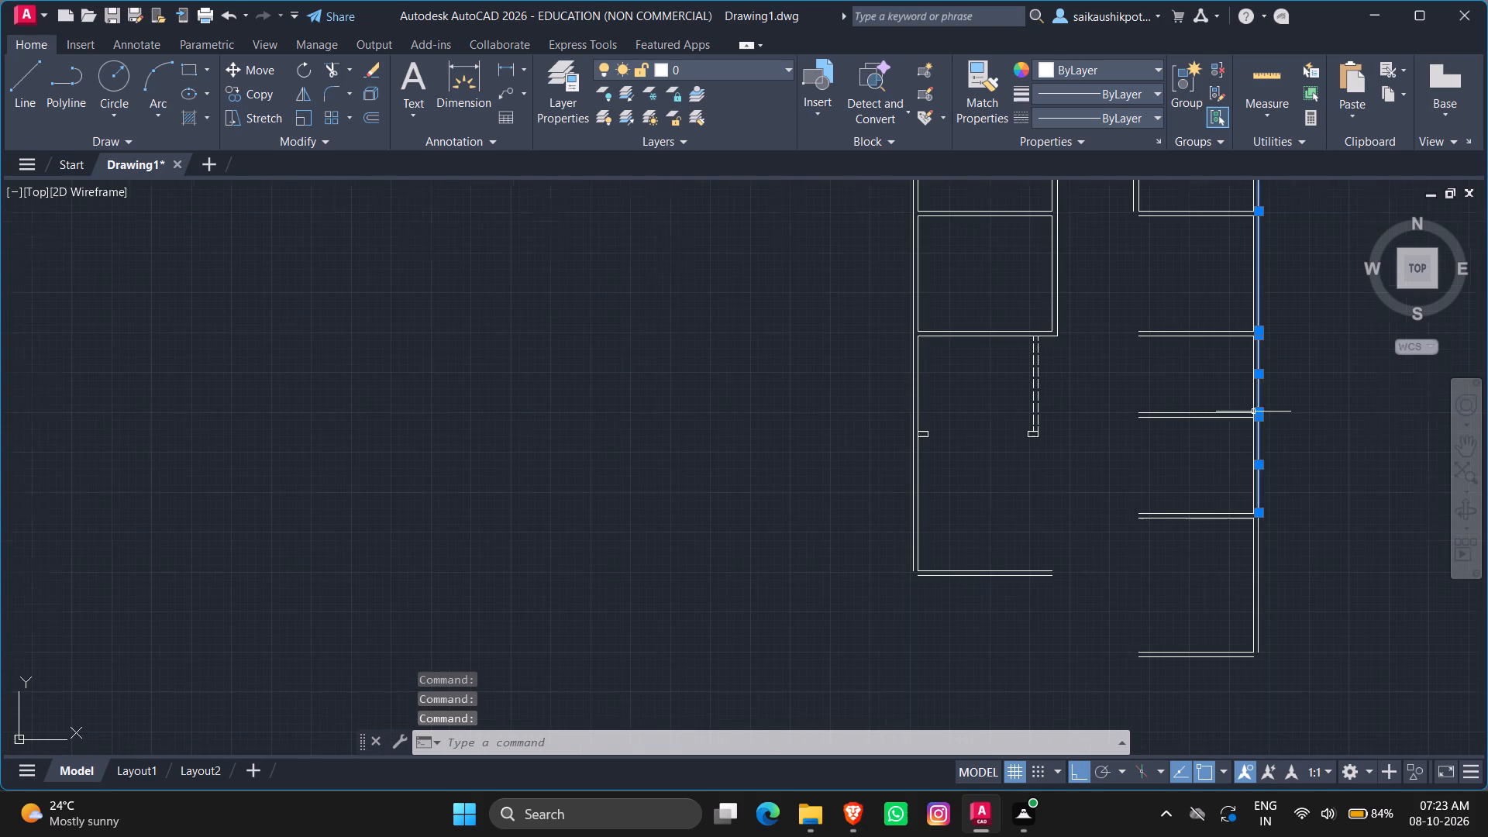
{"action": "scroll", "coordinate": [1251, 570], "scroll_direction": "up", "scroll_amount": 2}
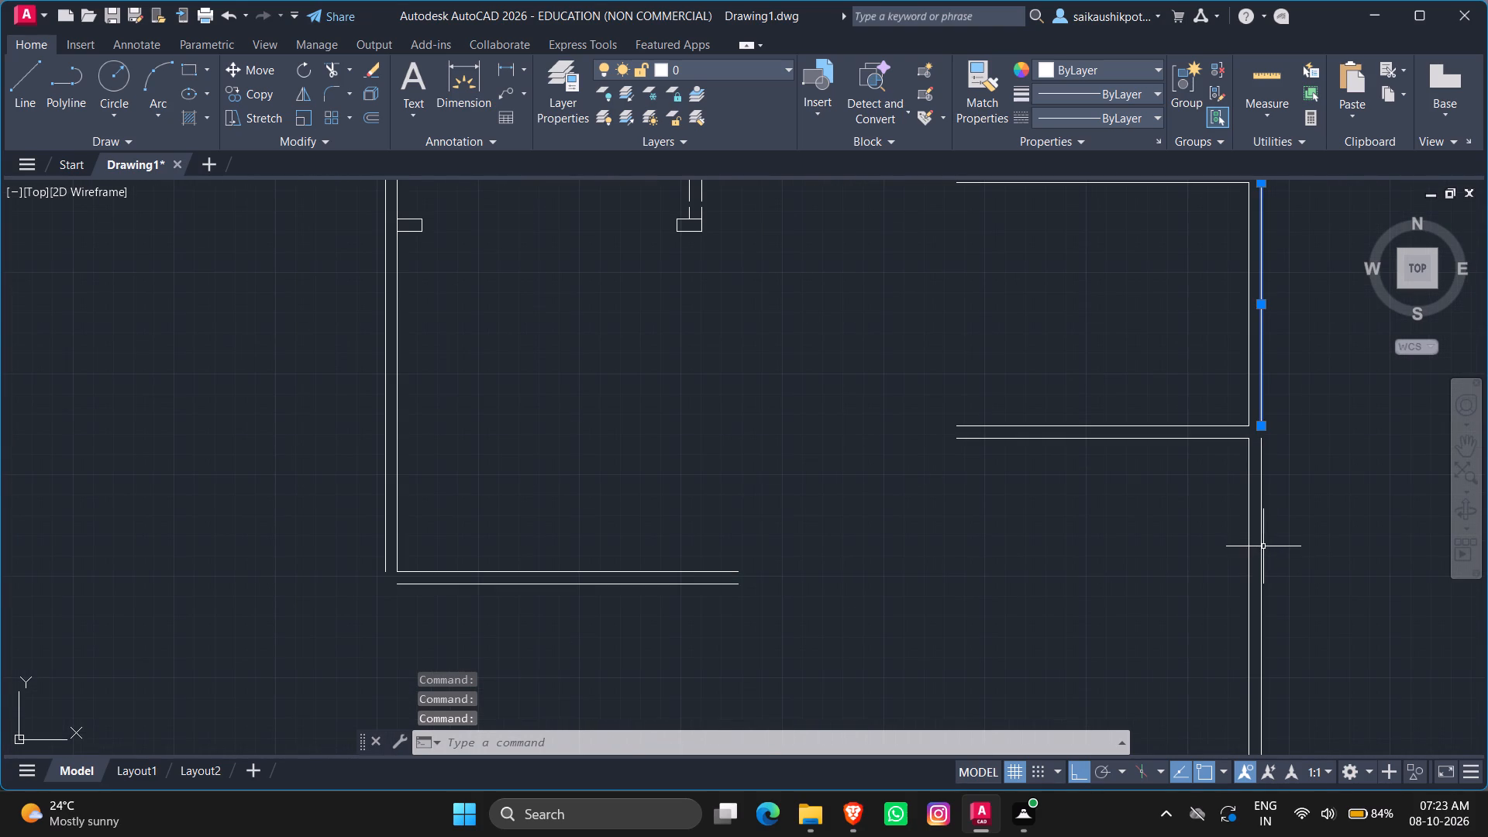
{"action": "left_click", "coordinate": [1261, 545]}
{"action": "scroll", "coordinate": [1266, 465], "scroll_direction": "down", "scroll_amount": 3}
{"action": "scroll", "coordinate": [1269, 578], "scroll_direction": "up", "scroll_amount": 1}
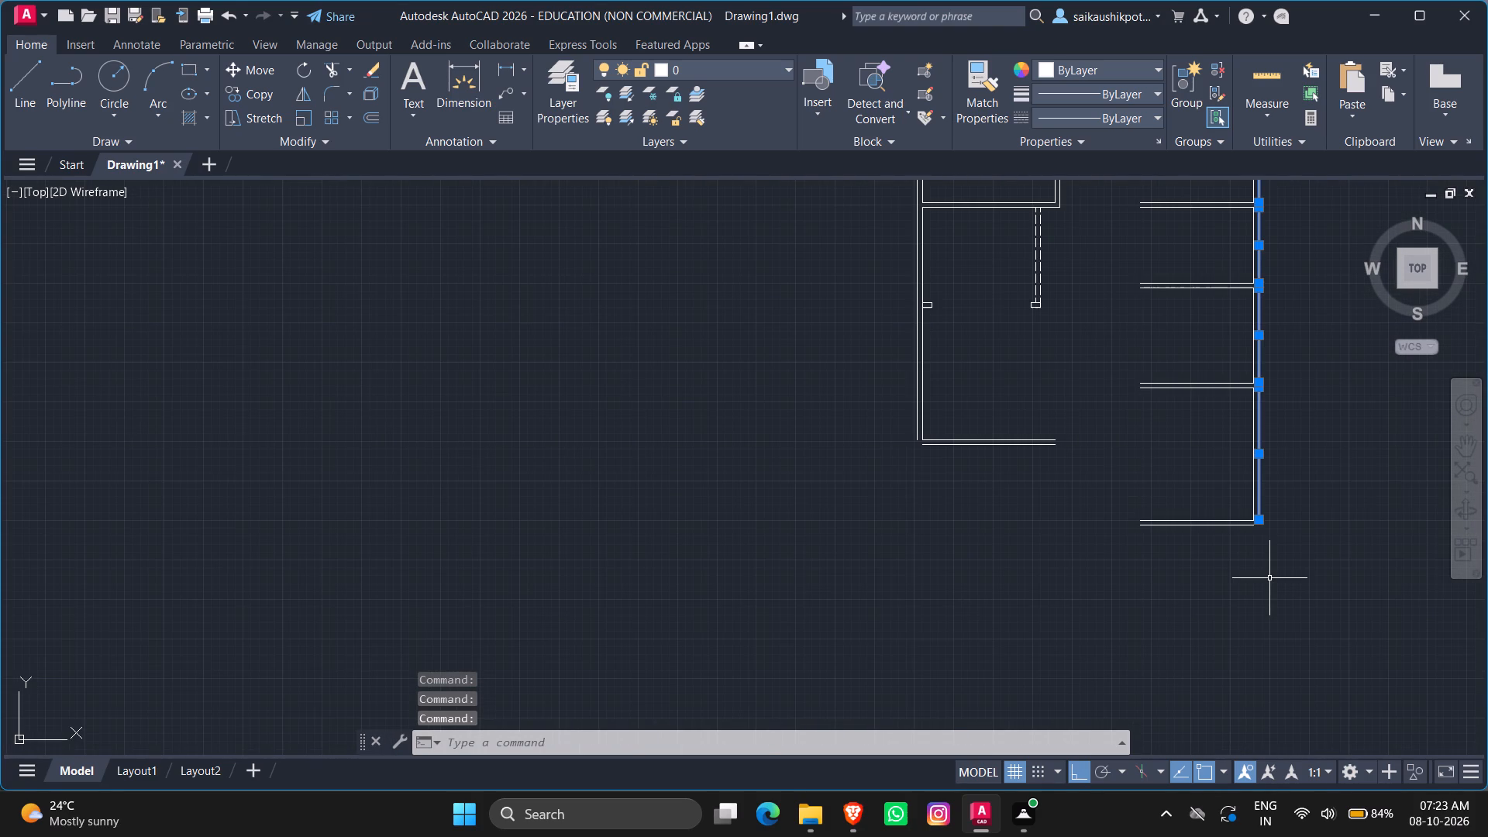
{"action": "type", "text": "JOIN"}
{"action": "key", "text": "Return"}
Fillet the outer right wall line with the fifth right-side room's outer bottom line to form a sharp corner.
{"action": "scroll", "coordinate": [1269, 578], "scroll_direction": "down", "scroll_amount": 1}
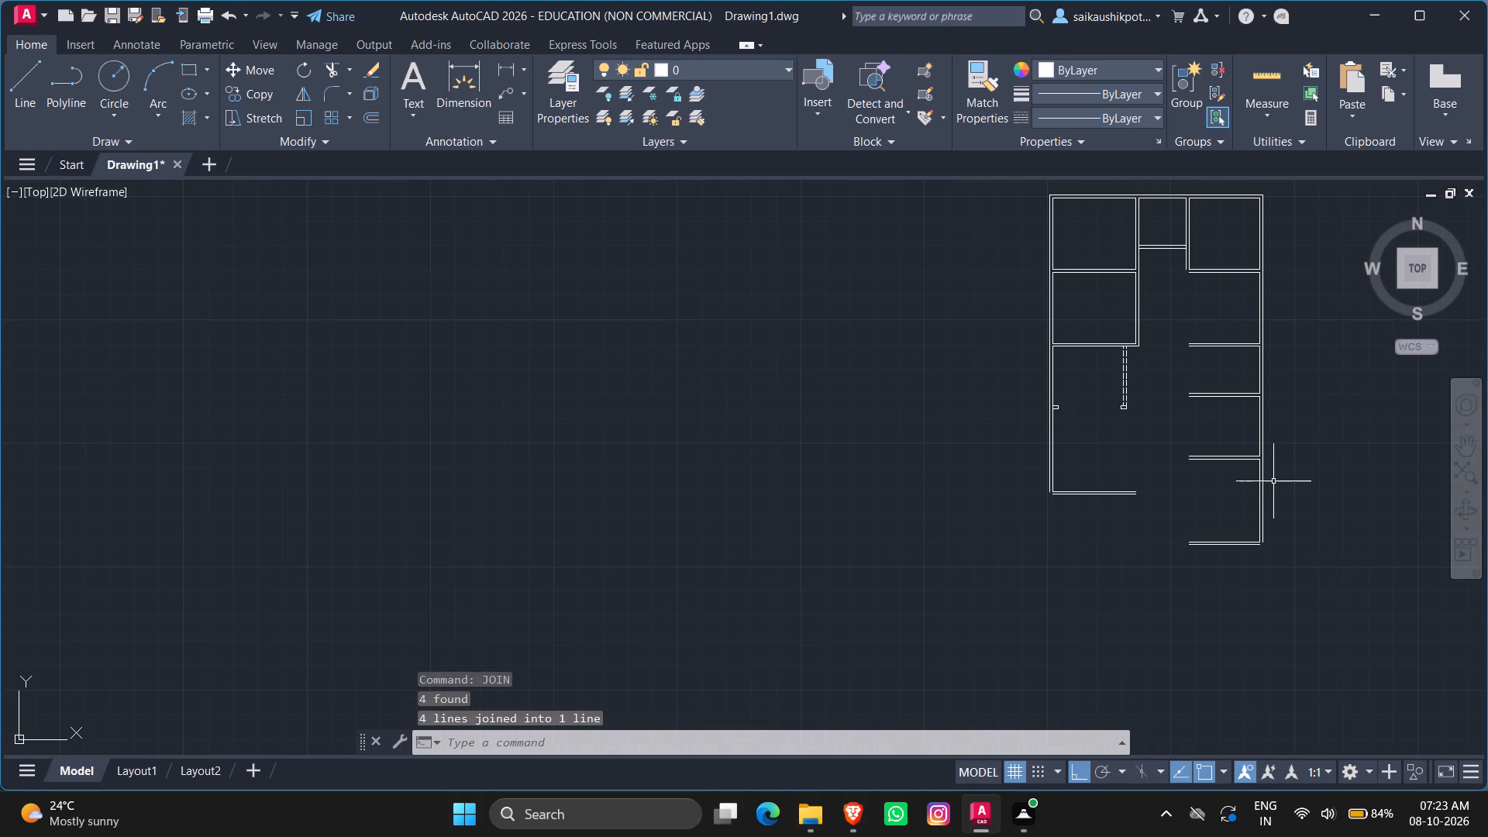
{"action": "scroll", "coordinate": [1271, 546], "scroll_direction": "up", "scroll_amount": 3}
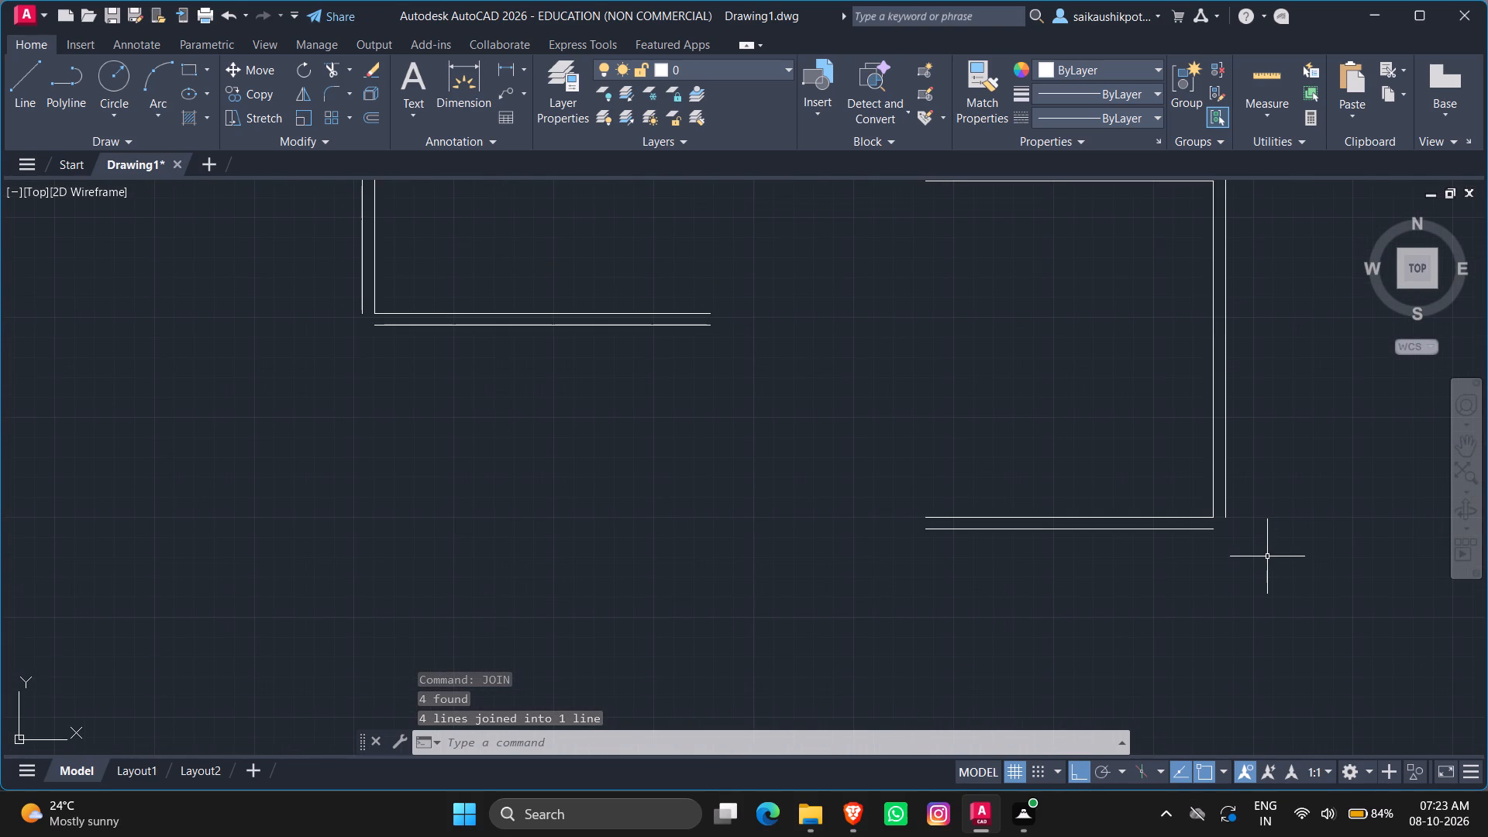
{"action": "type", "text": "FILLET"}
{"action": "key", "text": "Return"}
{"action": "scroll", "coordinate": [1221, 538], "scroll_direction": "up", "scroll_amount": 2}
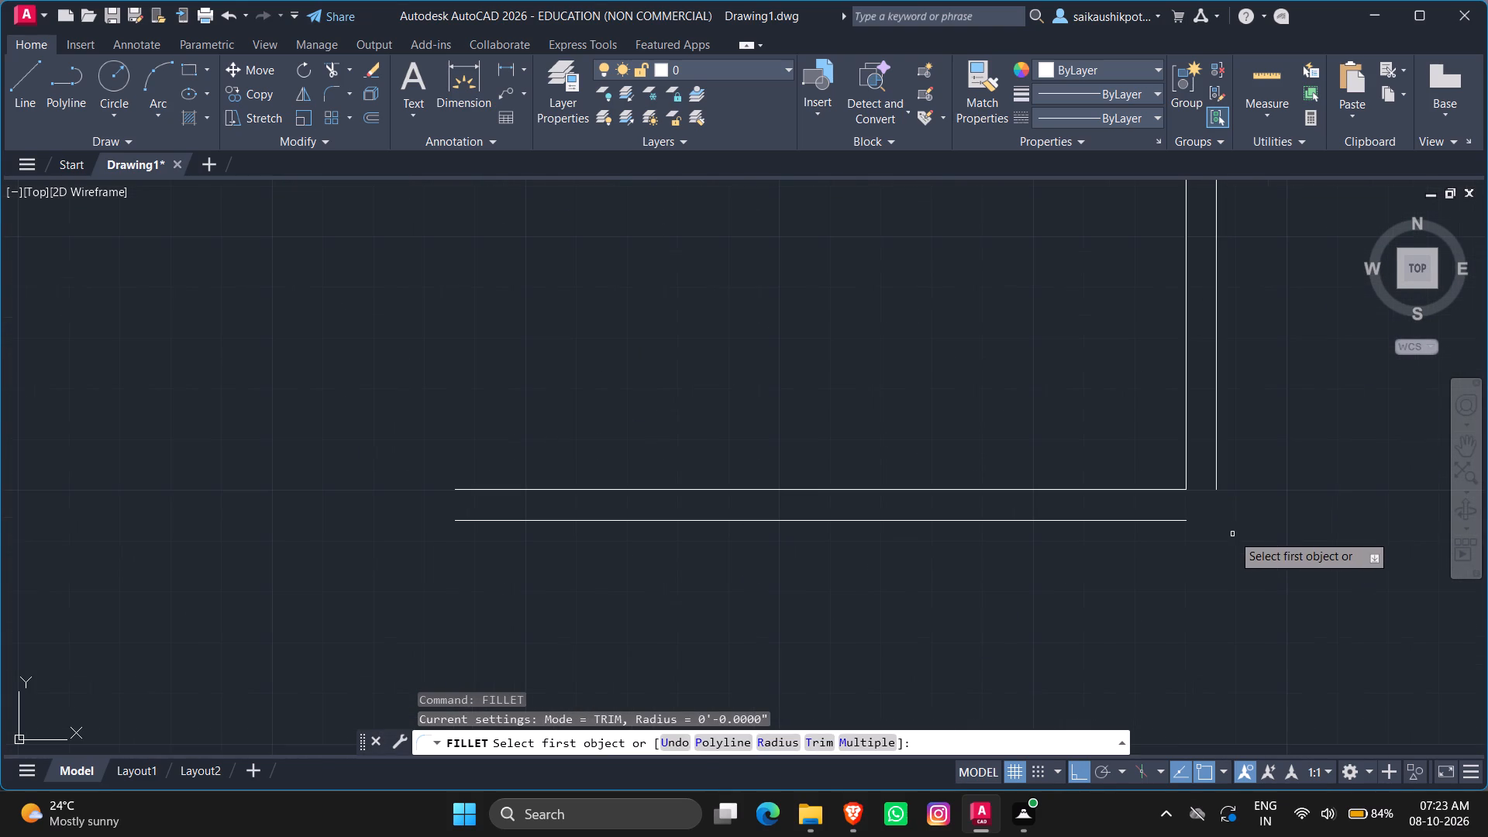
{"action": "left_click", "coordinate": [1217, 492]}
{"action": "left_click", "coordinate": [1171, 524]}
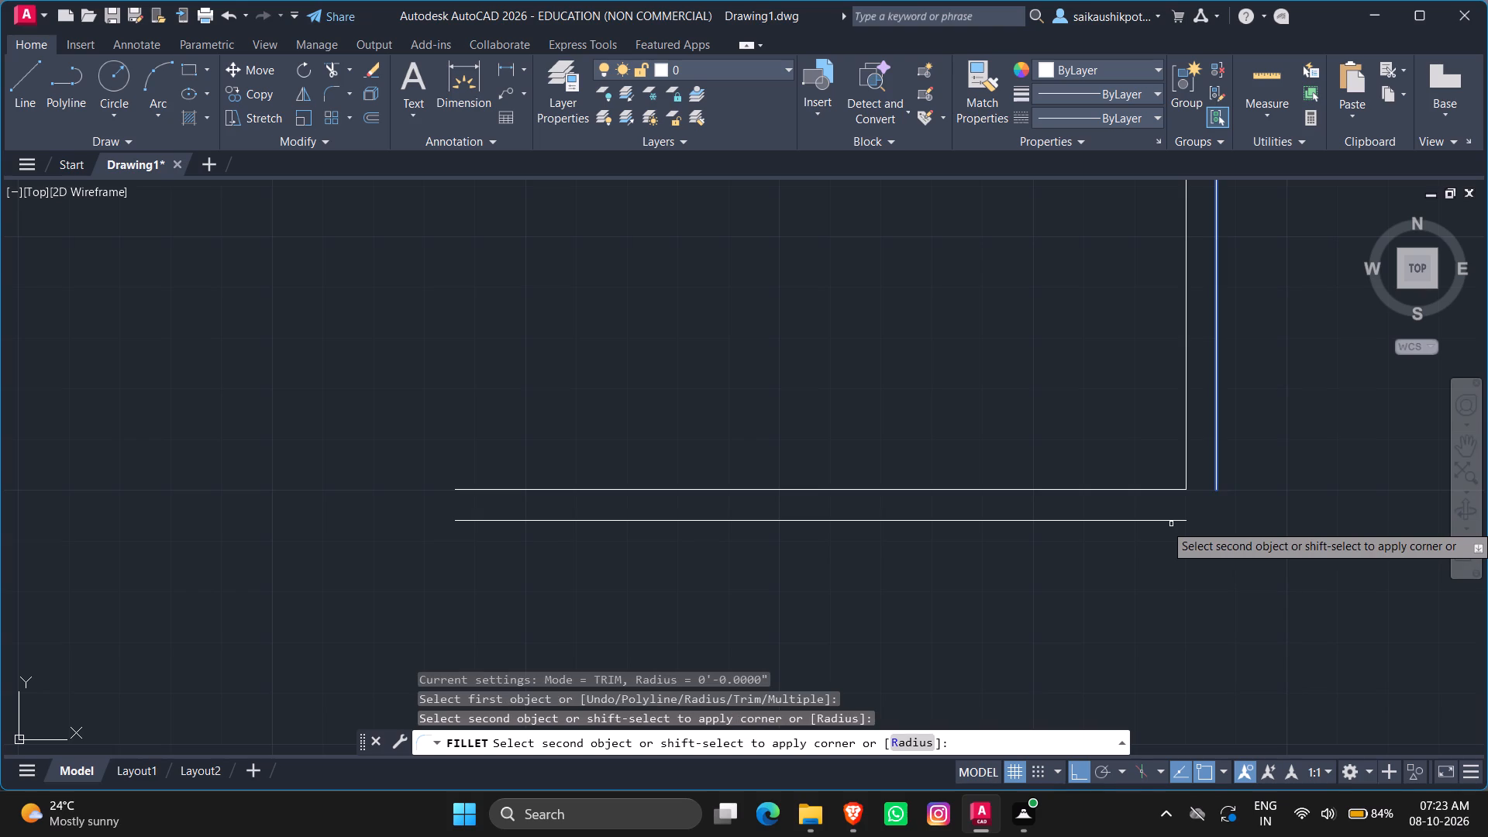
{"action": "left_click", "coordinate": [1168, 522]}
{"action": "scroll", "coordinate": [1221, 610], "scroll_direction": "down", "scroll_amount": 3}
{"action": "key", "text": "Escape"}
{"action": "key", "text": "Escape"}
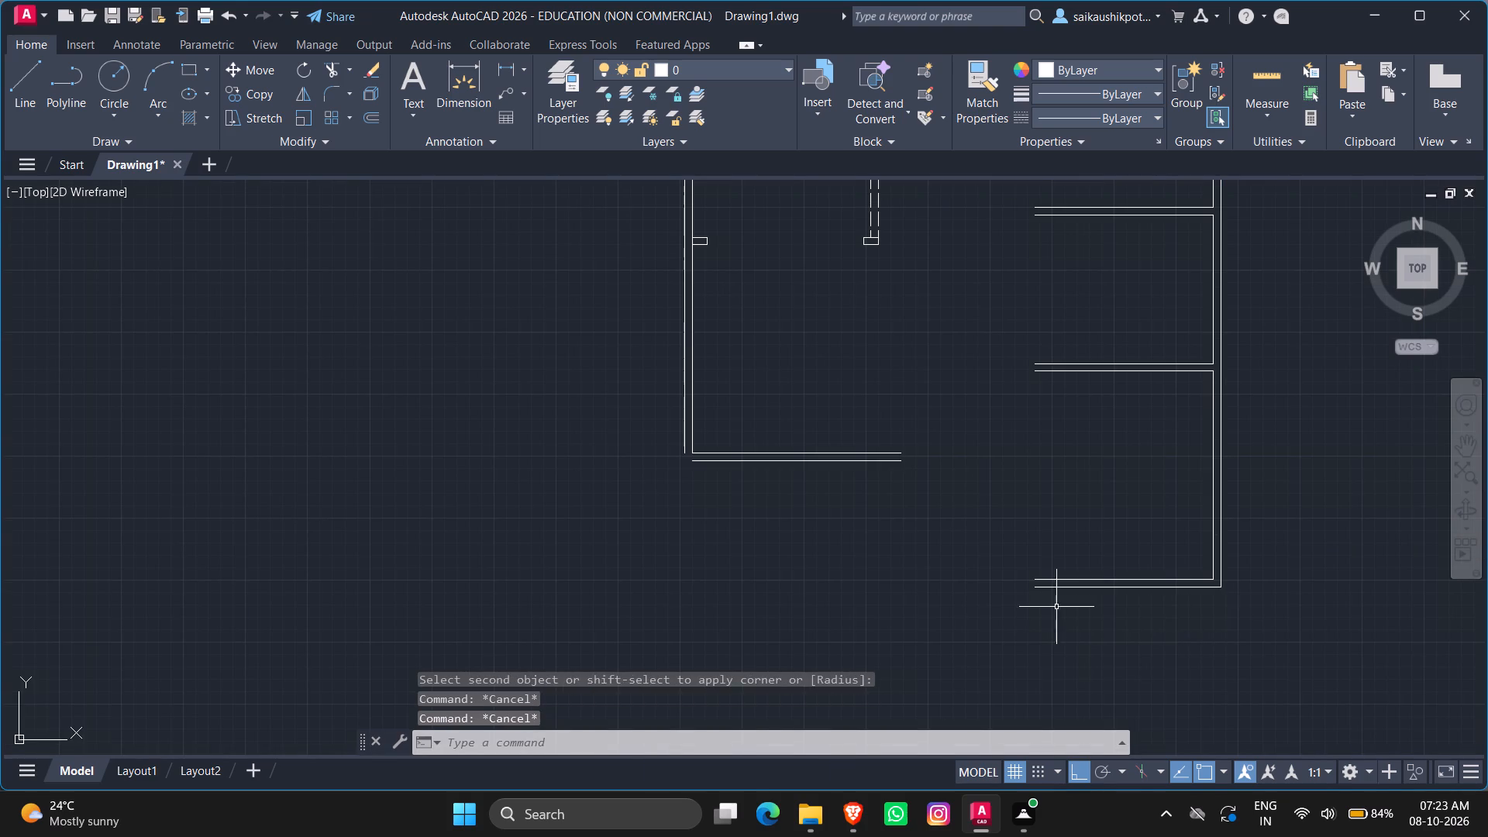
{"action": "key", "text": "Escape"}
Draw a 12' vertical line joining the left ends of the second right-side room's inner top and bottom lines.
{"action": "scroll", "coordinate": [1051, 713], "scroll_direction": "down", "scroll_amount": 1}
{"action": "scroll", "coordinate": [1129, 479], "scroll_direction": "down", "scroll_amount": 2}
{"action": "scroll", "coordinate": [1118, 400], "scroll_direction": "up", "scroll_amount": 3}
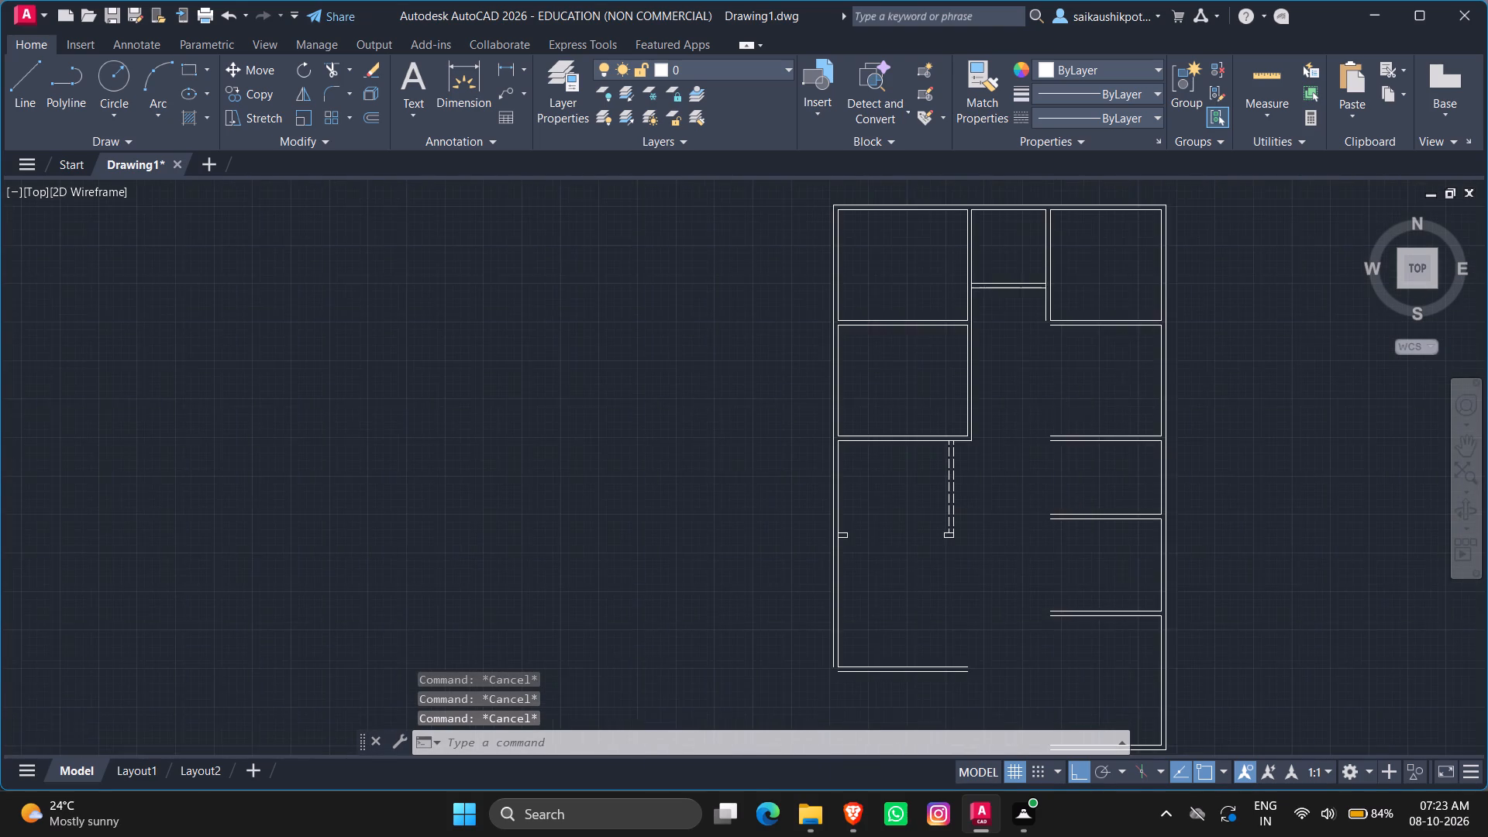
{"action": "scroll", "coordinate": [1050, 416], "scroll_direction": "up", "scroll_amount": 1}
{"action": "scroll", "coordinate": [1050, 416], "scroll_direction": "down", "scroll_amount": 2}
{"action": "scroll", "coordinate": [1032, 352], "scroll_direction": "up", "scroll_amount": 2}
{"action": "scroll", "coordinate": [1036, 444], "scroll_direction": "down", "scroll_amount": 1}
{"action": "scroll", "coordinate": [1036, 444], "scroll_direction": "up", "scroll_amount": 1}
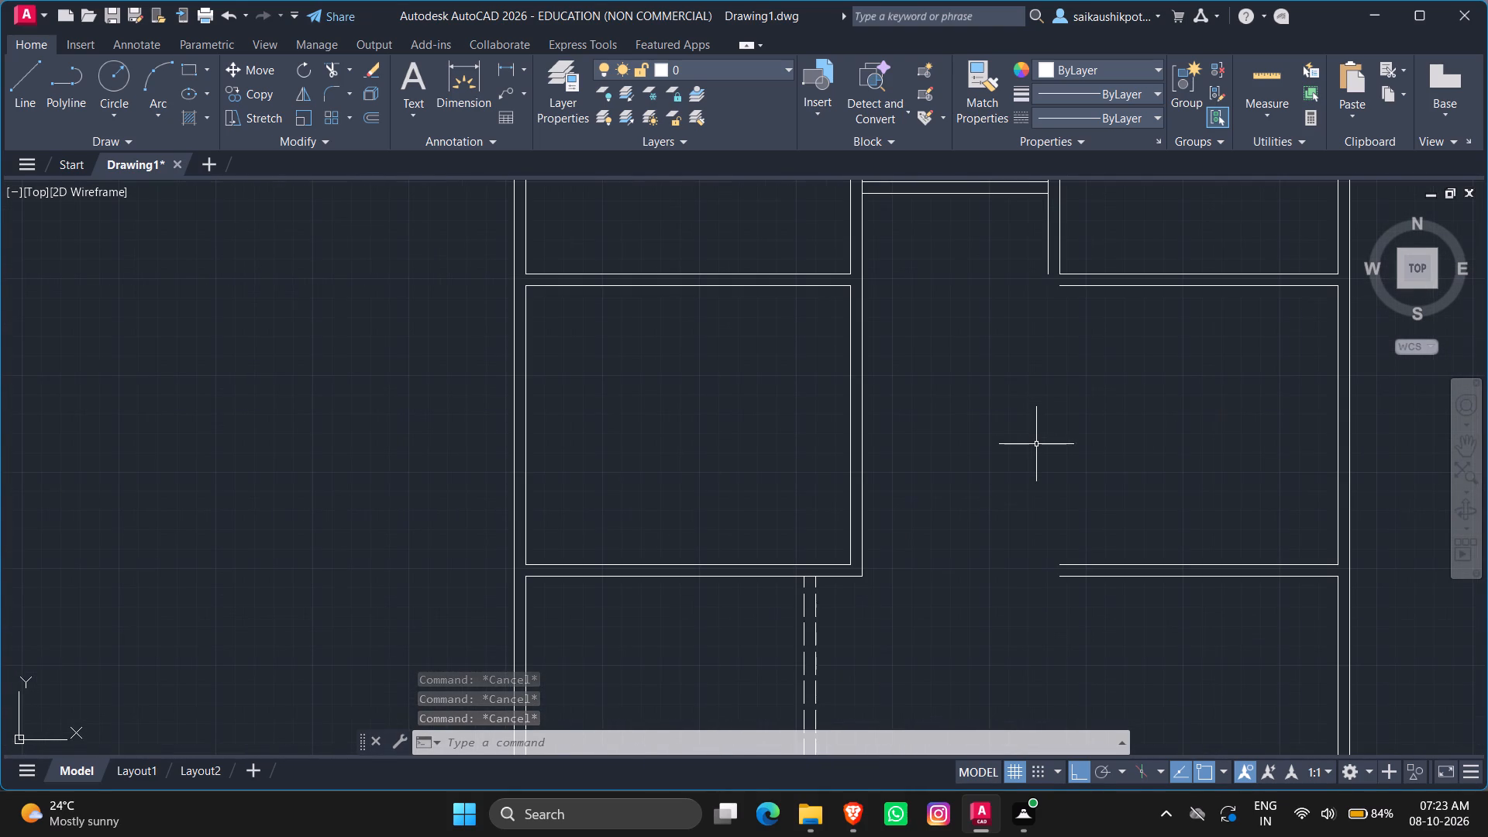
{"action": "key", "text": "l"}
{"action": "key", "text": "Return"}
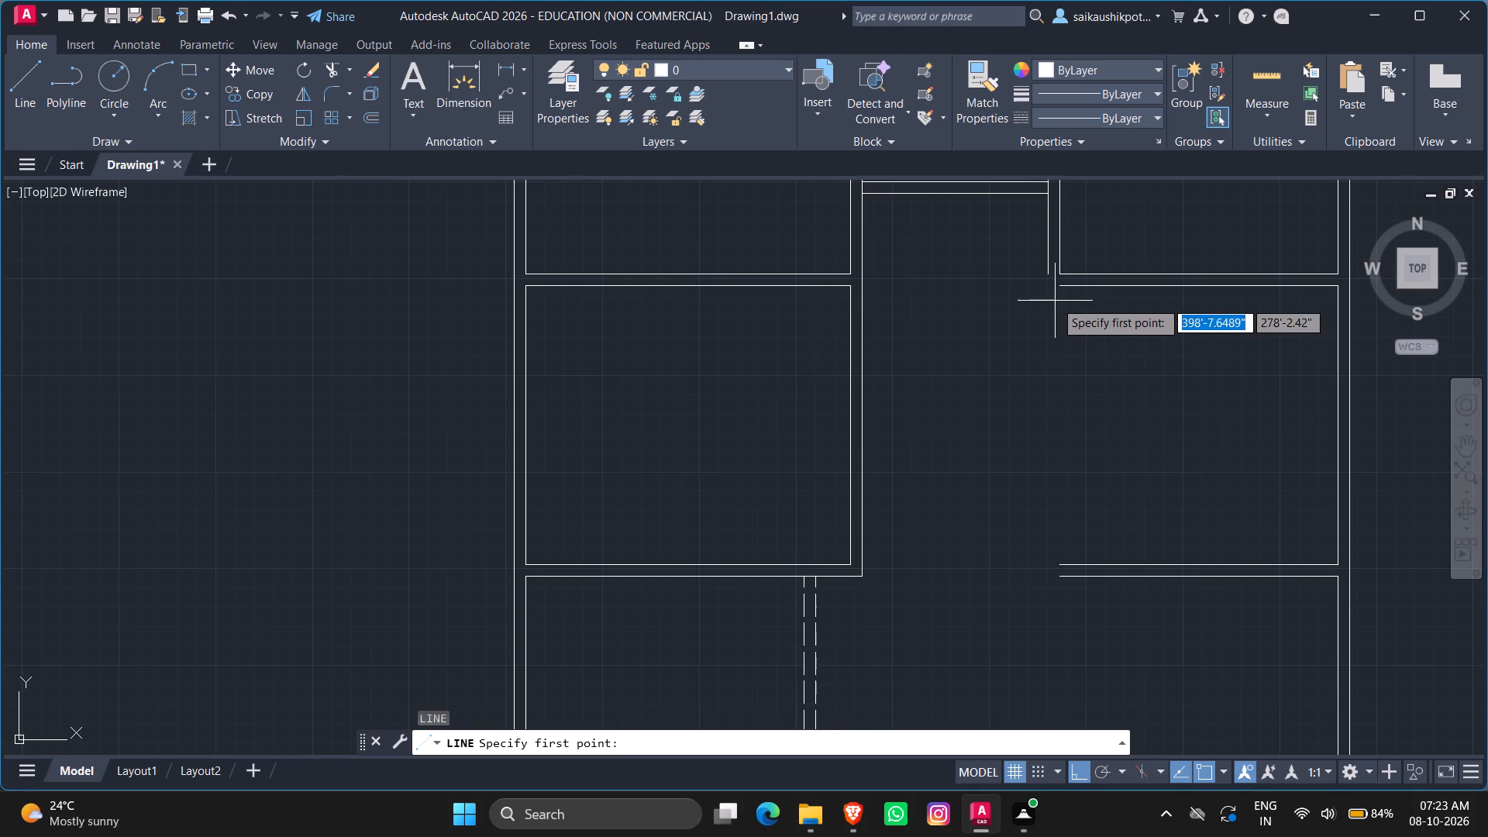
{"action": "left_click", "coordinate": [1063, 284]}
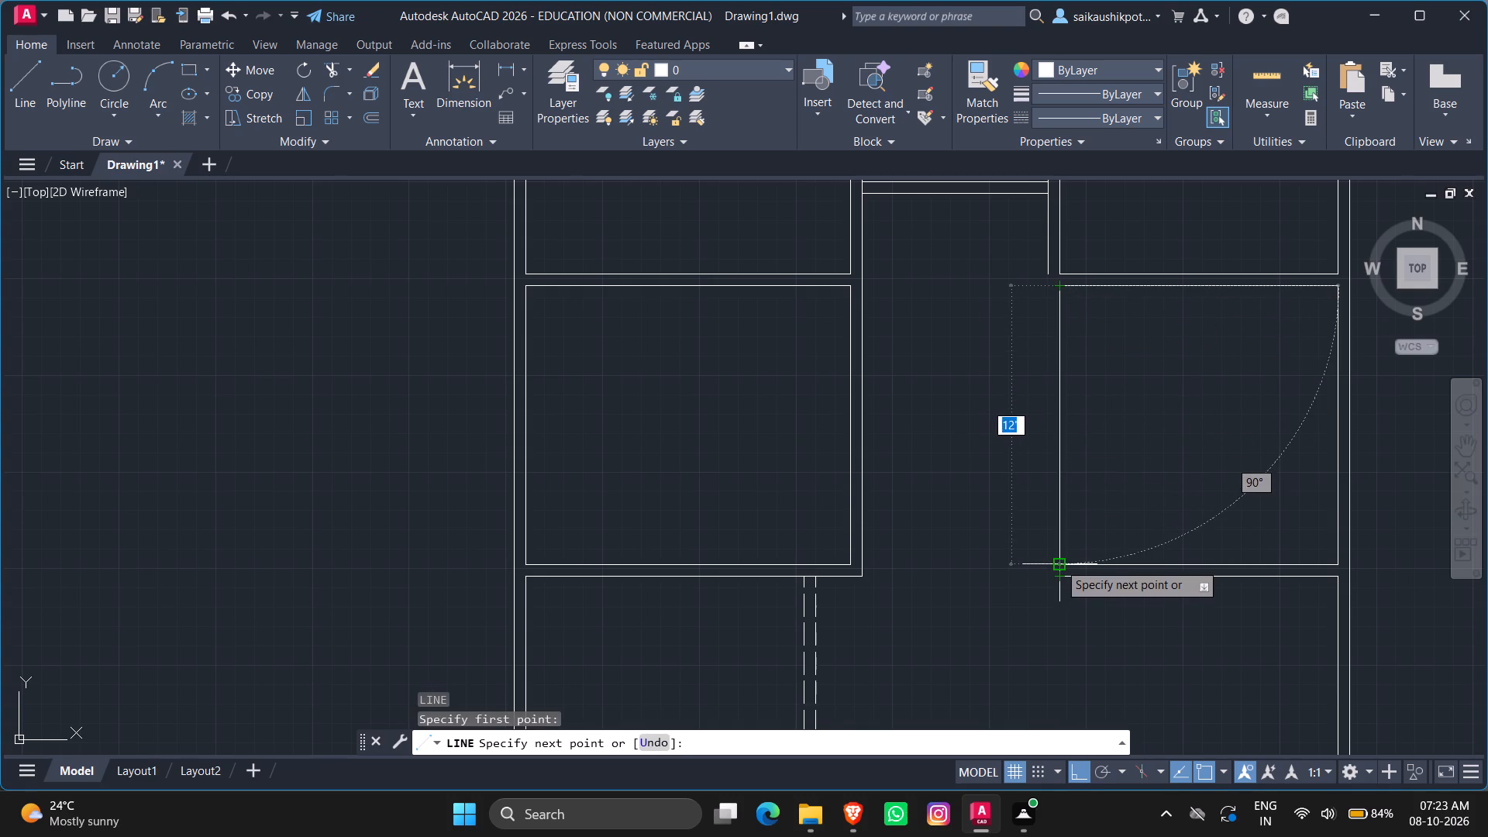
{"action": "left_click", "coordinate": [1059, 563]}
{"action": "key", "text": "Escape"}
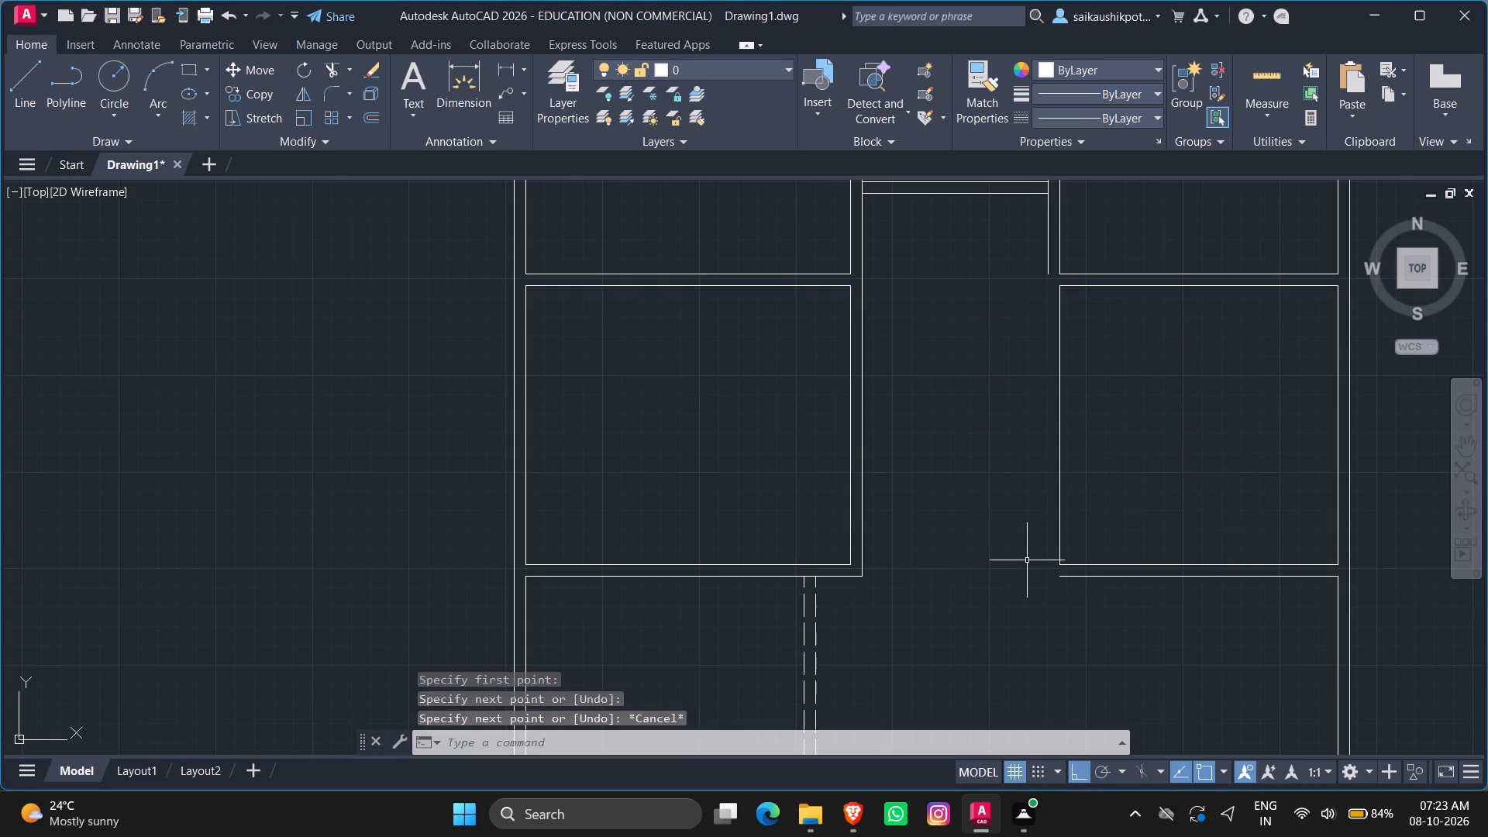
Offset the second right-side room's left vertical line 6" outward toward the corridor.
{"action": "key", "text": "o"}
{"action": "key", "text": "Return"}
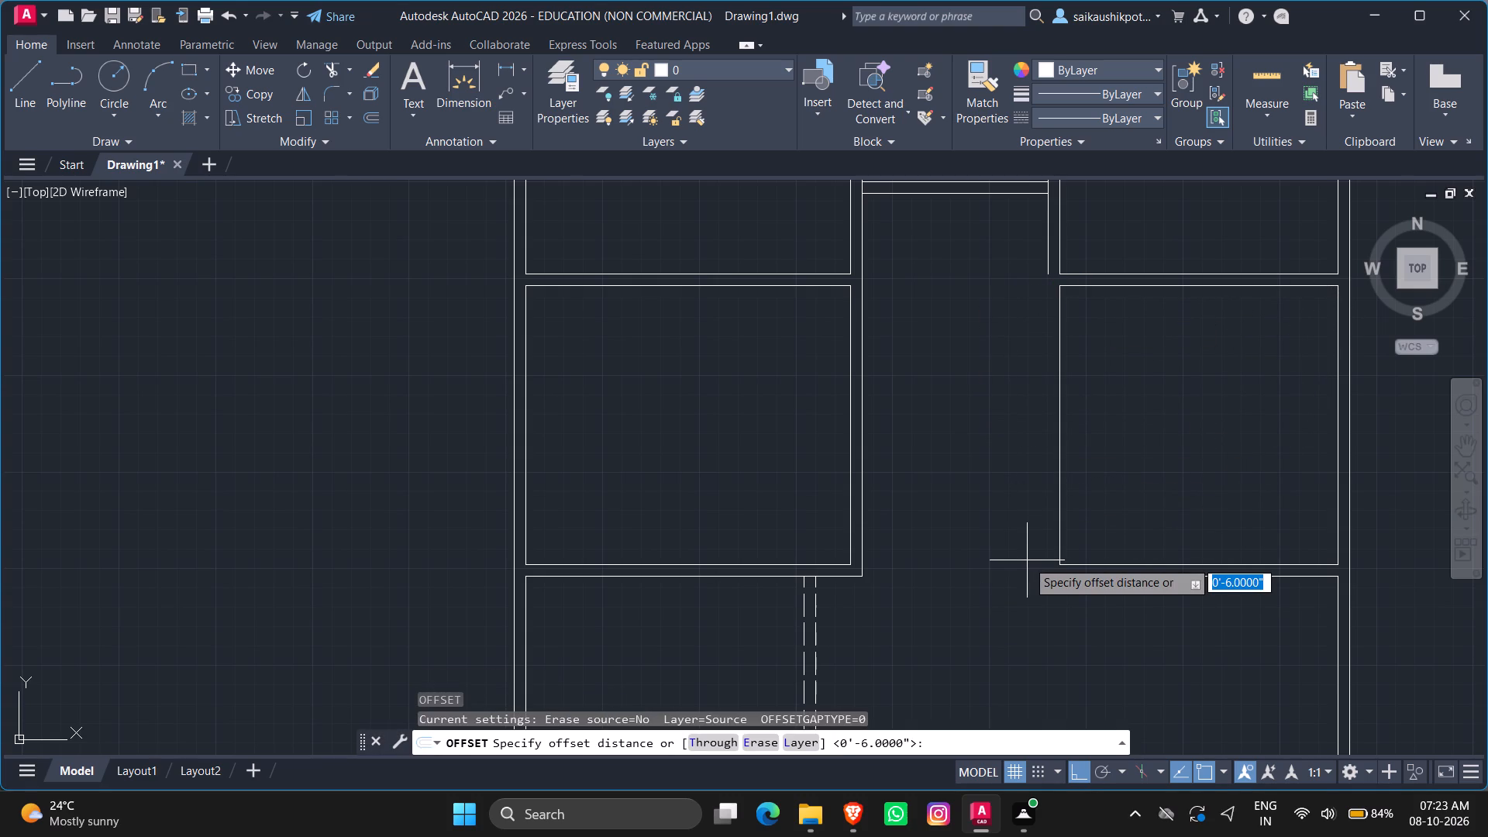
{"action": "type", "text": "6\""}
{"action": "key", "text": "Return"}
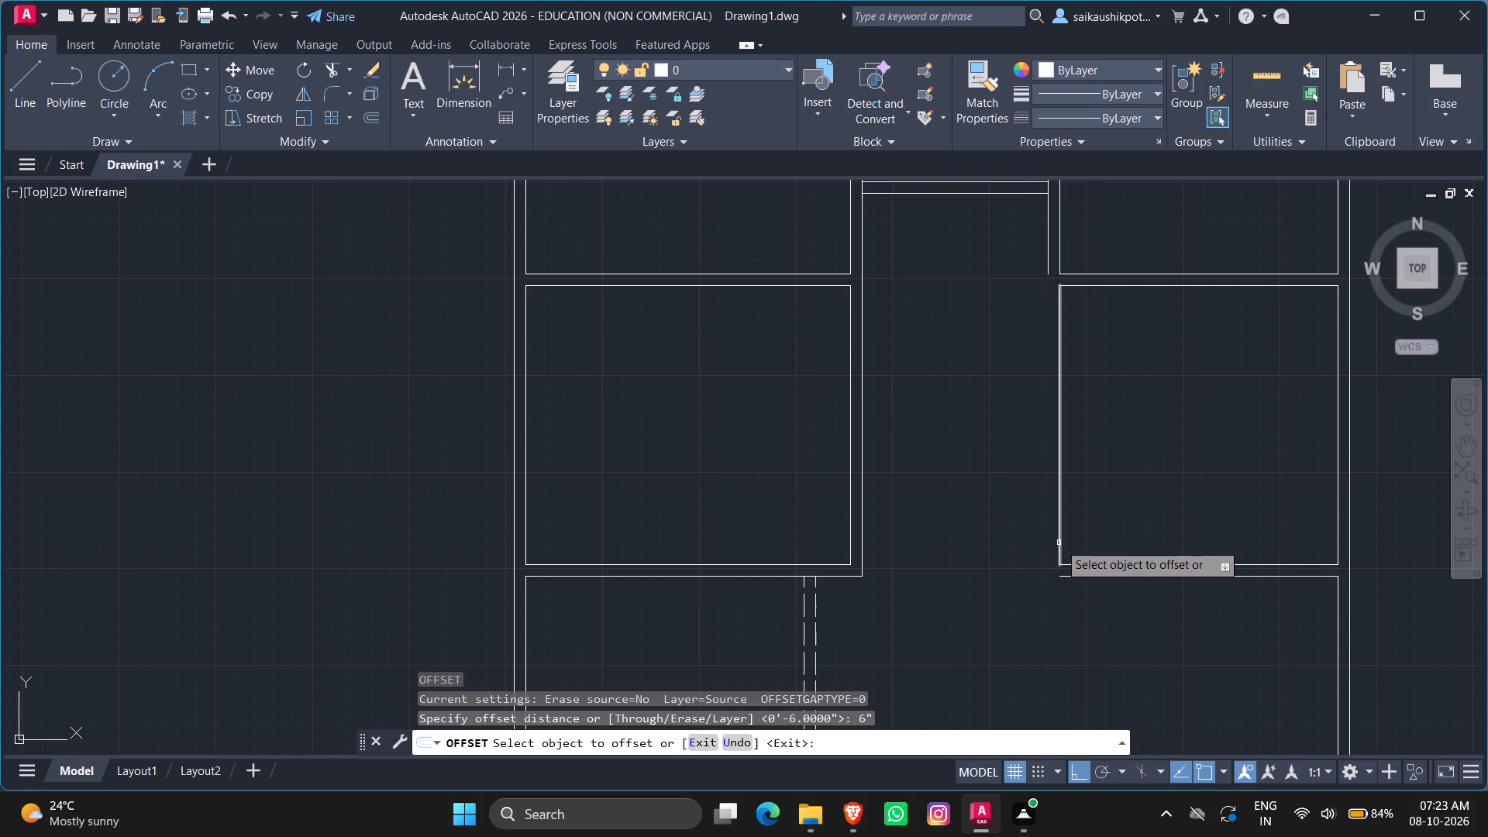
{"action": "double_click", "coordinate": [1059, 542]}
{"action": "left_click", "coordinate": [1028, 549]}
{"action": "key", "text": "Escape"}
{"action": "key", "text": "Escape"}
{"action": "key", "text": "Escape"}
{"action": "key", "text": "Escape"}
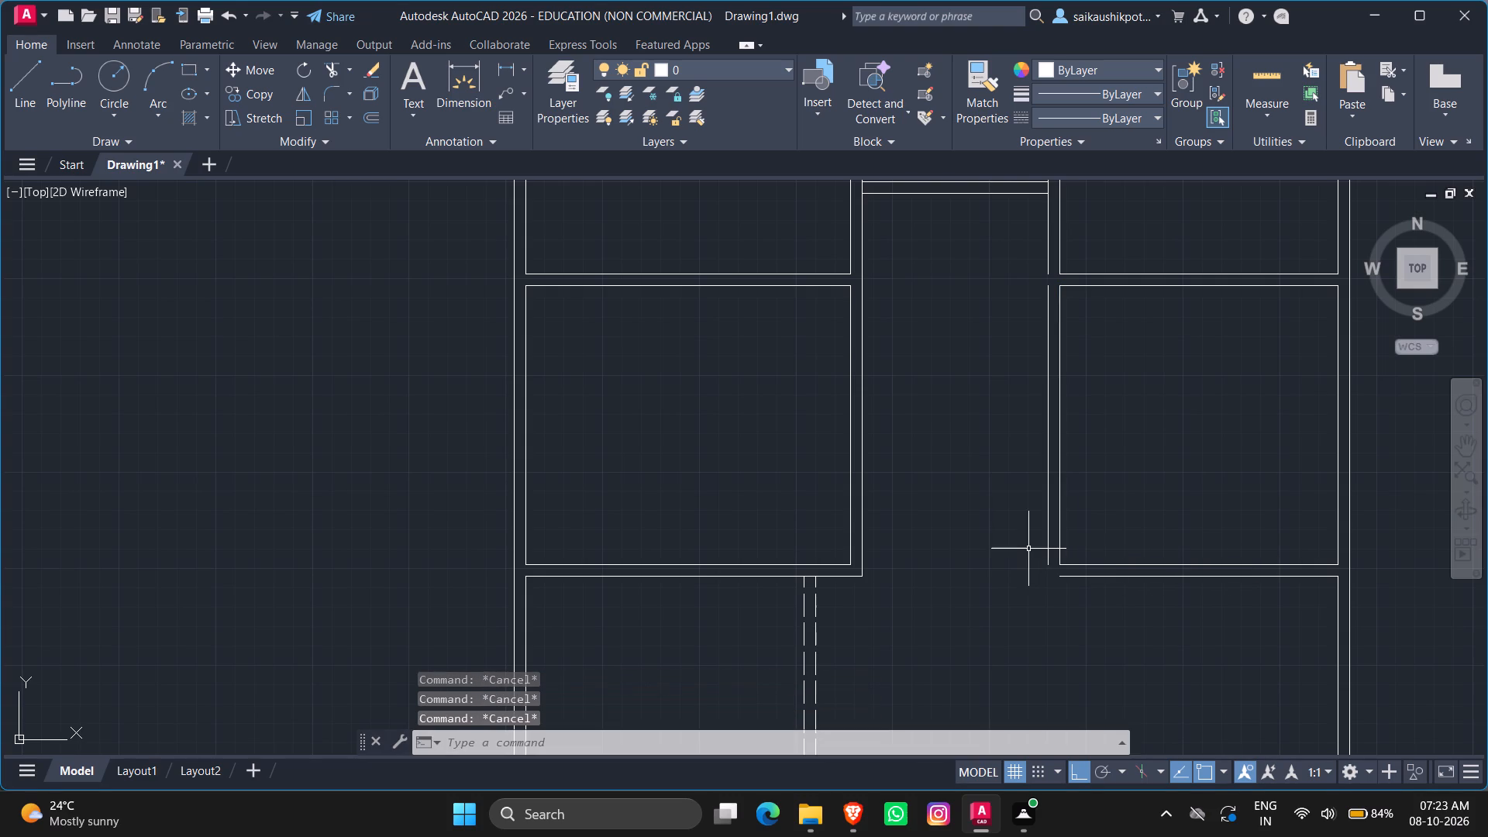
Join the corridor-side outer wall lines of the first and second right-side rooms into one line.
{"action": "left_click", "coordinate": [1050, 250]}
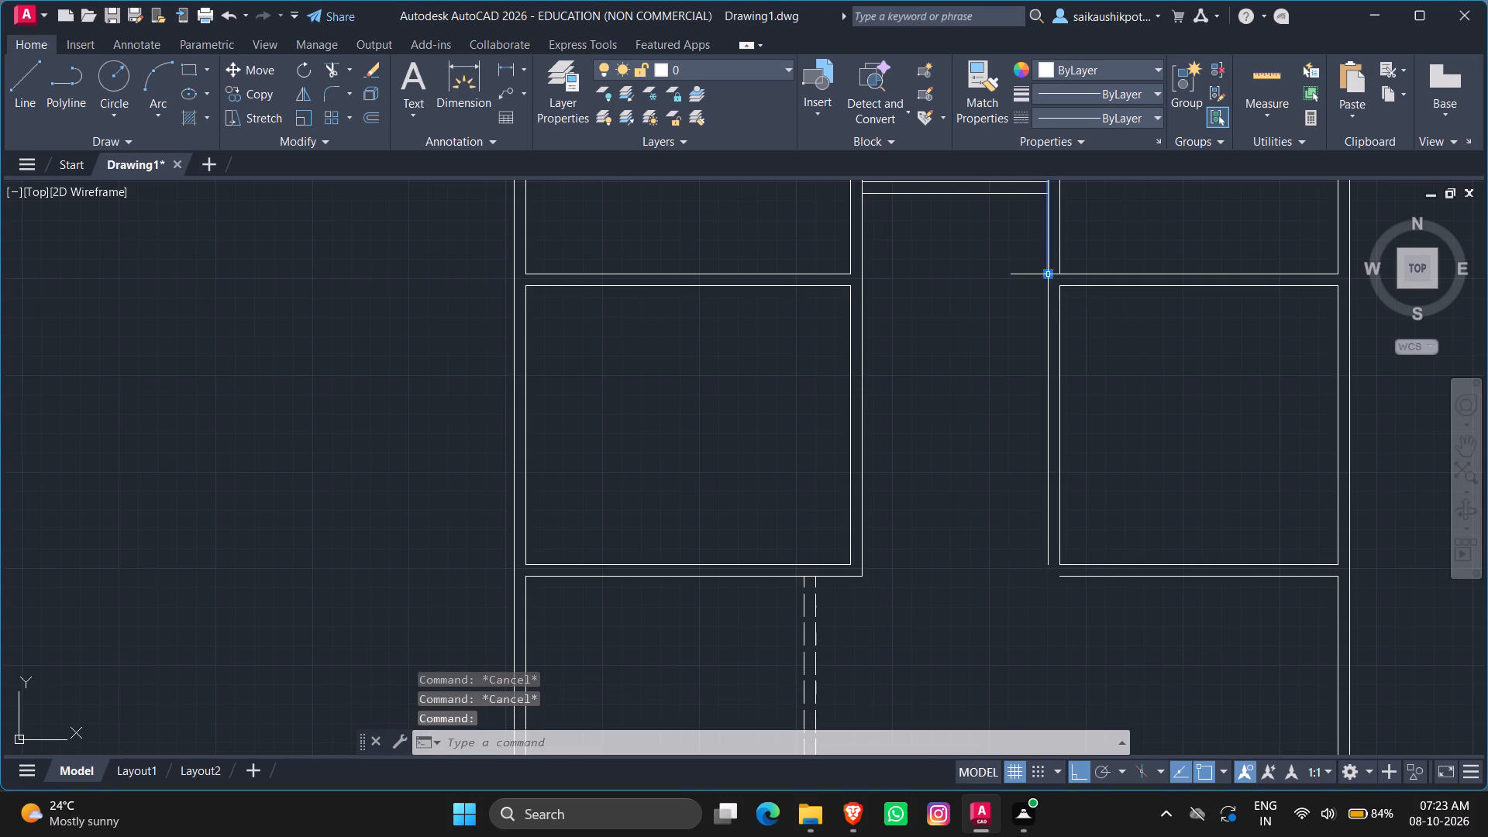
{"action": "left_click", "coordinate": [1049, 291]}
{"action": "type", "text": "JOIN"}
{"action": "key", "text": "Return"}
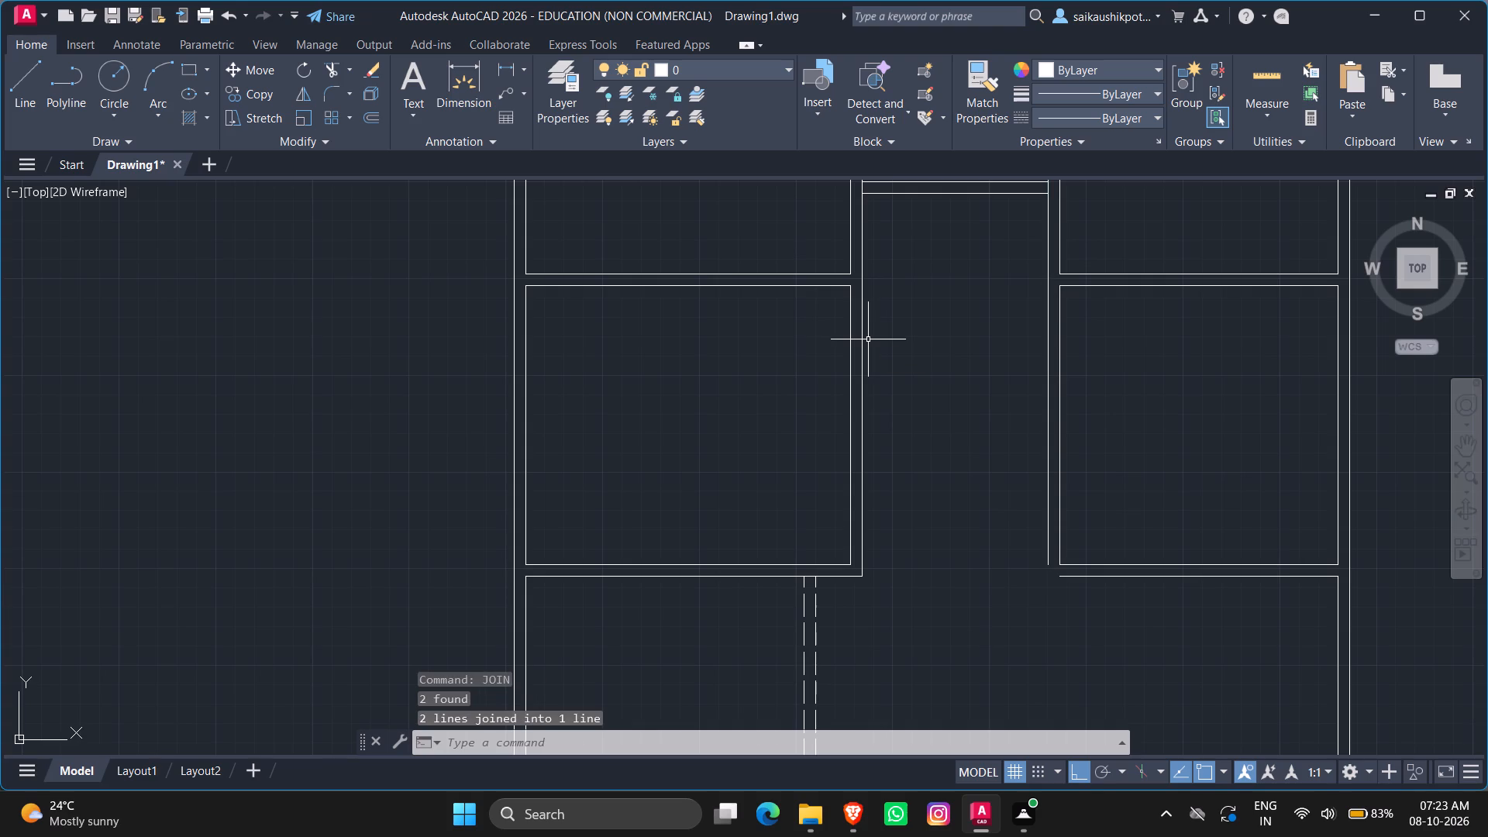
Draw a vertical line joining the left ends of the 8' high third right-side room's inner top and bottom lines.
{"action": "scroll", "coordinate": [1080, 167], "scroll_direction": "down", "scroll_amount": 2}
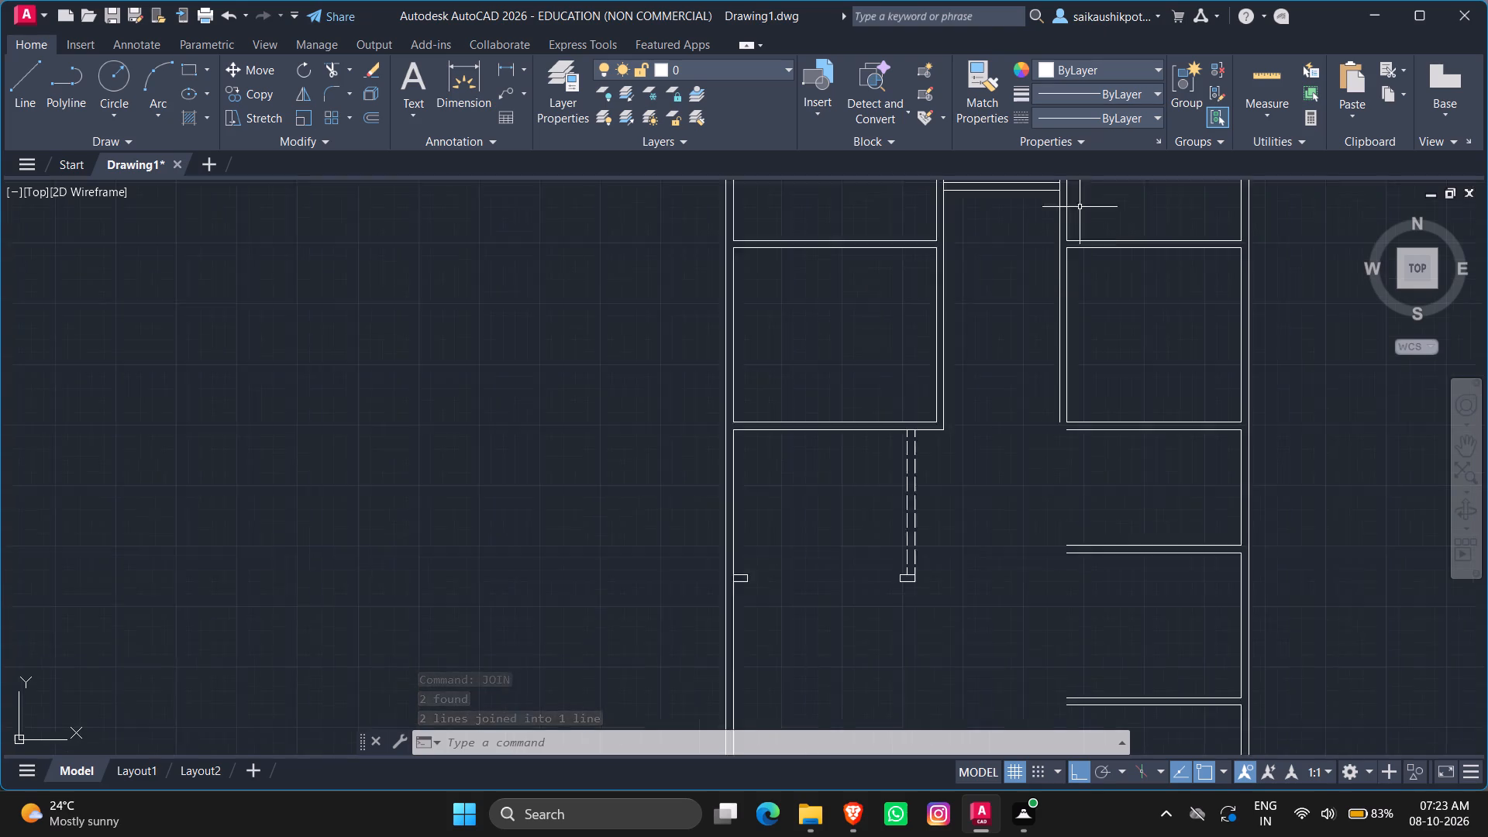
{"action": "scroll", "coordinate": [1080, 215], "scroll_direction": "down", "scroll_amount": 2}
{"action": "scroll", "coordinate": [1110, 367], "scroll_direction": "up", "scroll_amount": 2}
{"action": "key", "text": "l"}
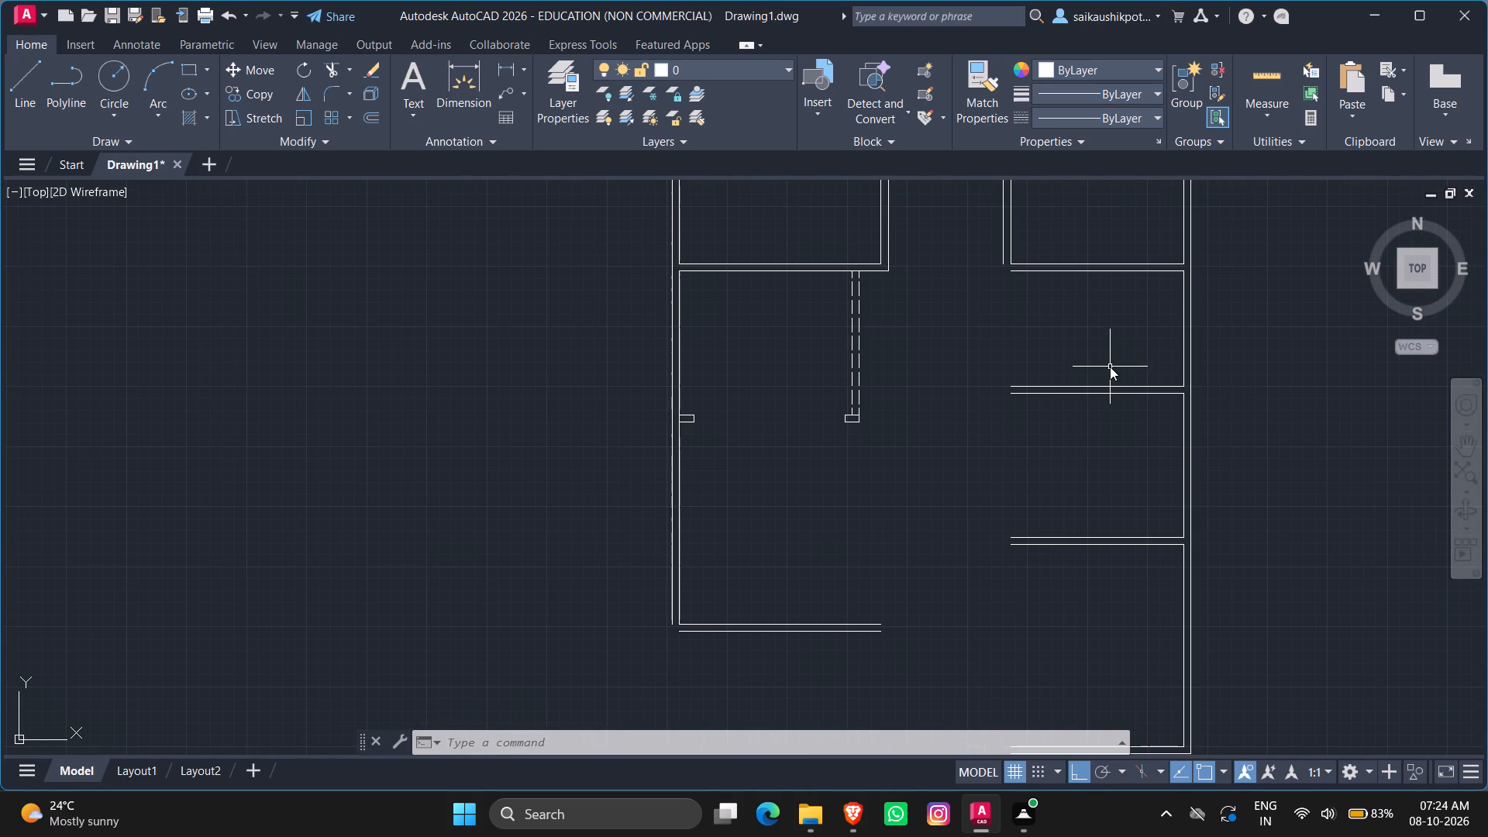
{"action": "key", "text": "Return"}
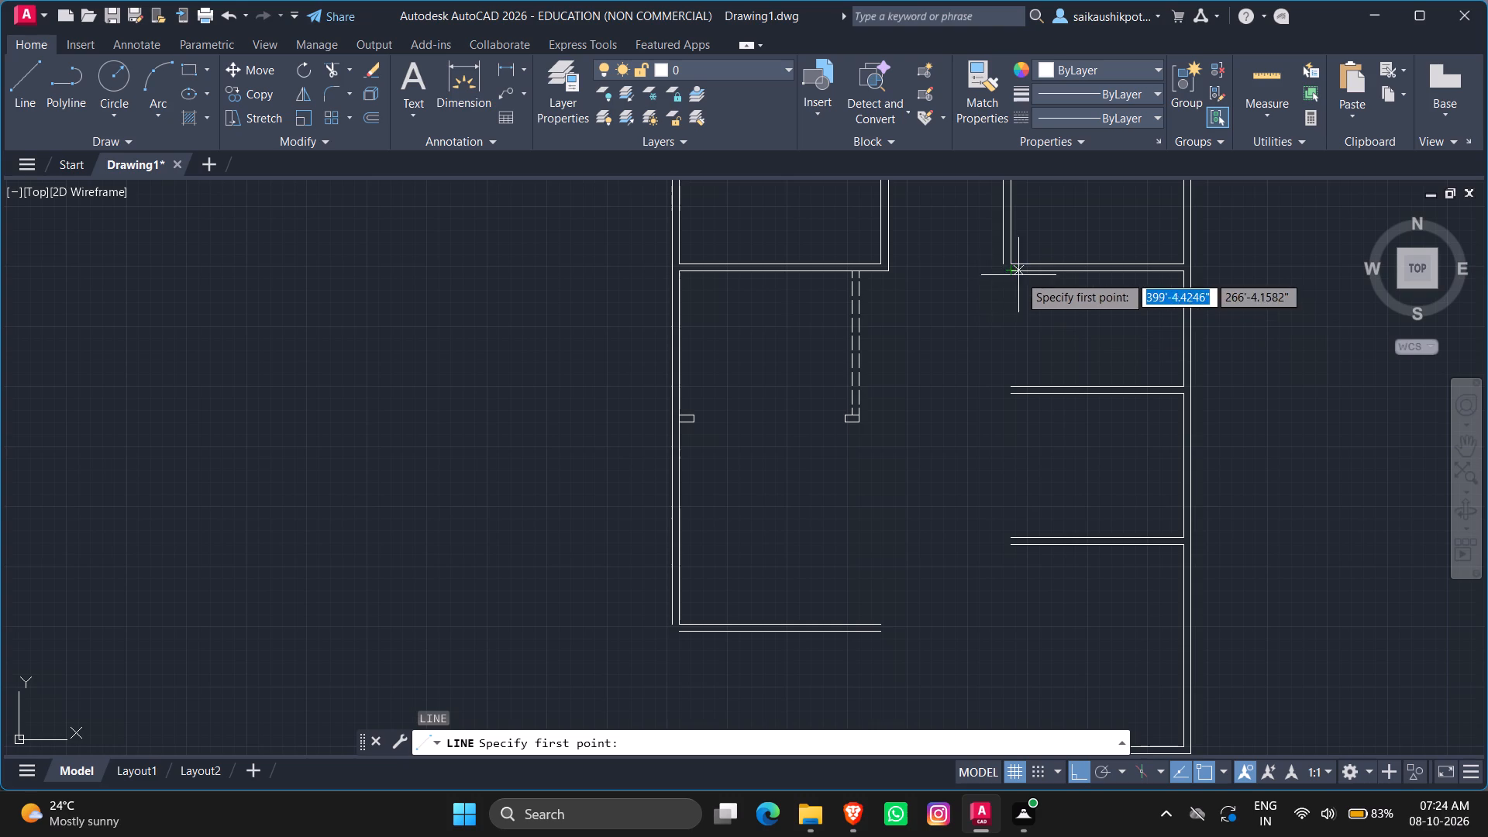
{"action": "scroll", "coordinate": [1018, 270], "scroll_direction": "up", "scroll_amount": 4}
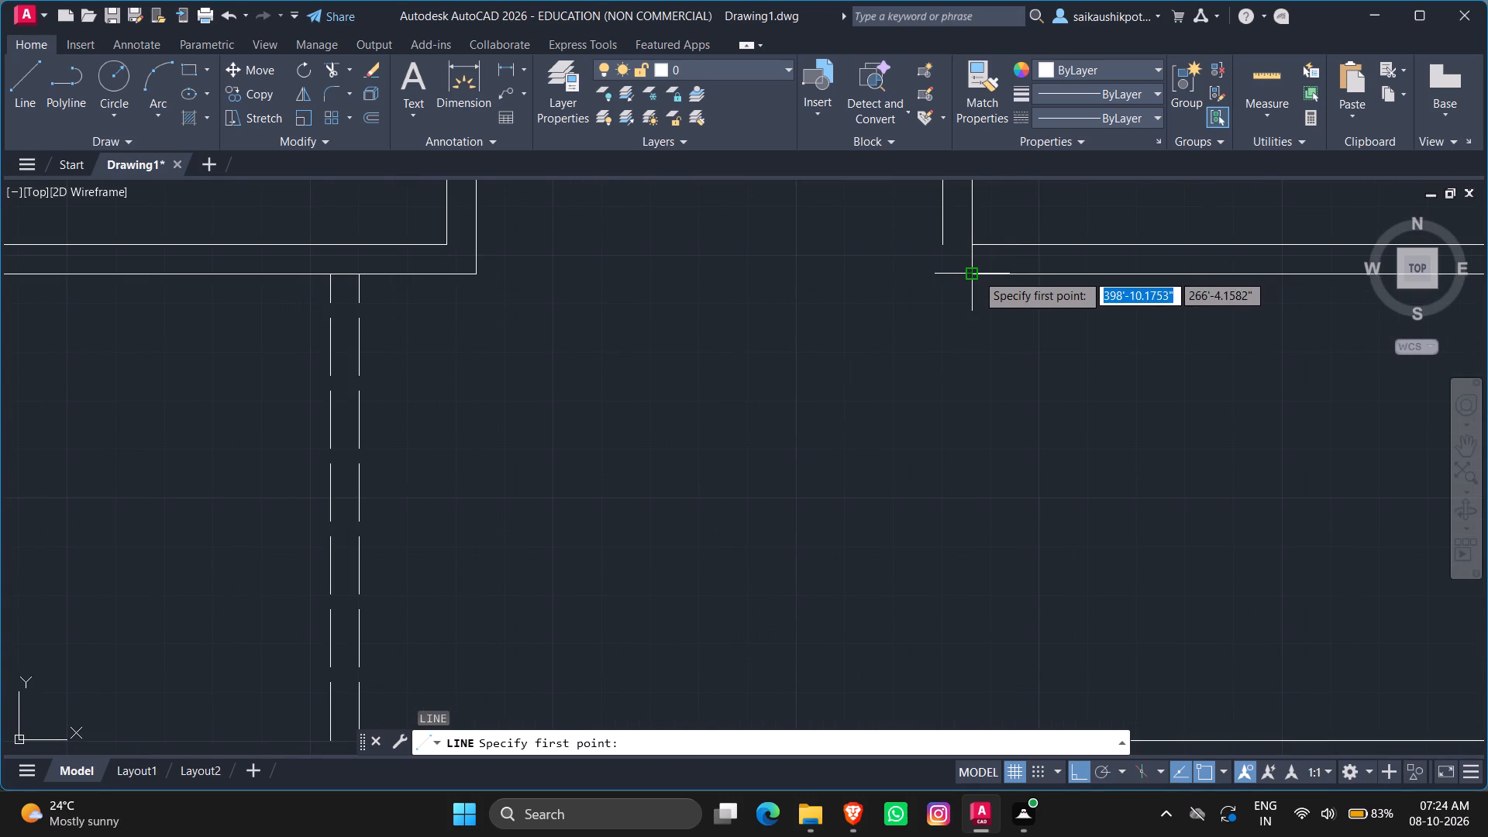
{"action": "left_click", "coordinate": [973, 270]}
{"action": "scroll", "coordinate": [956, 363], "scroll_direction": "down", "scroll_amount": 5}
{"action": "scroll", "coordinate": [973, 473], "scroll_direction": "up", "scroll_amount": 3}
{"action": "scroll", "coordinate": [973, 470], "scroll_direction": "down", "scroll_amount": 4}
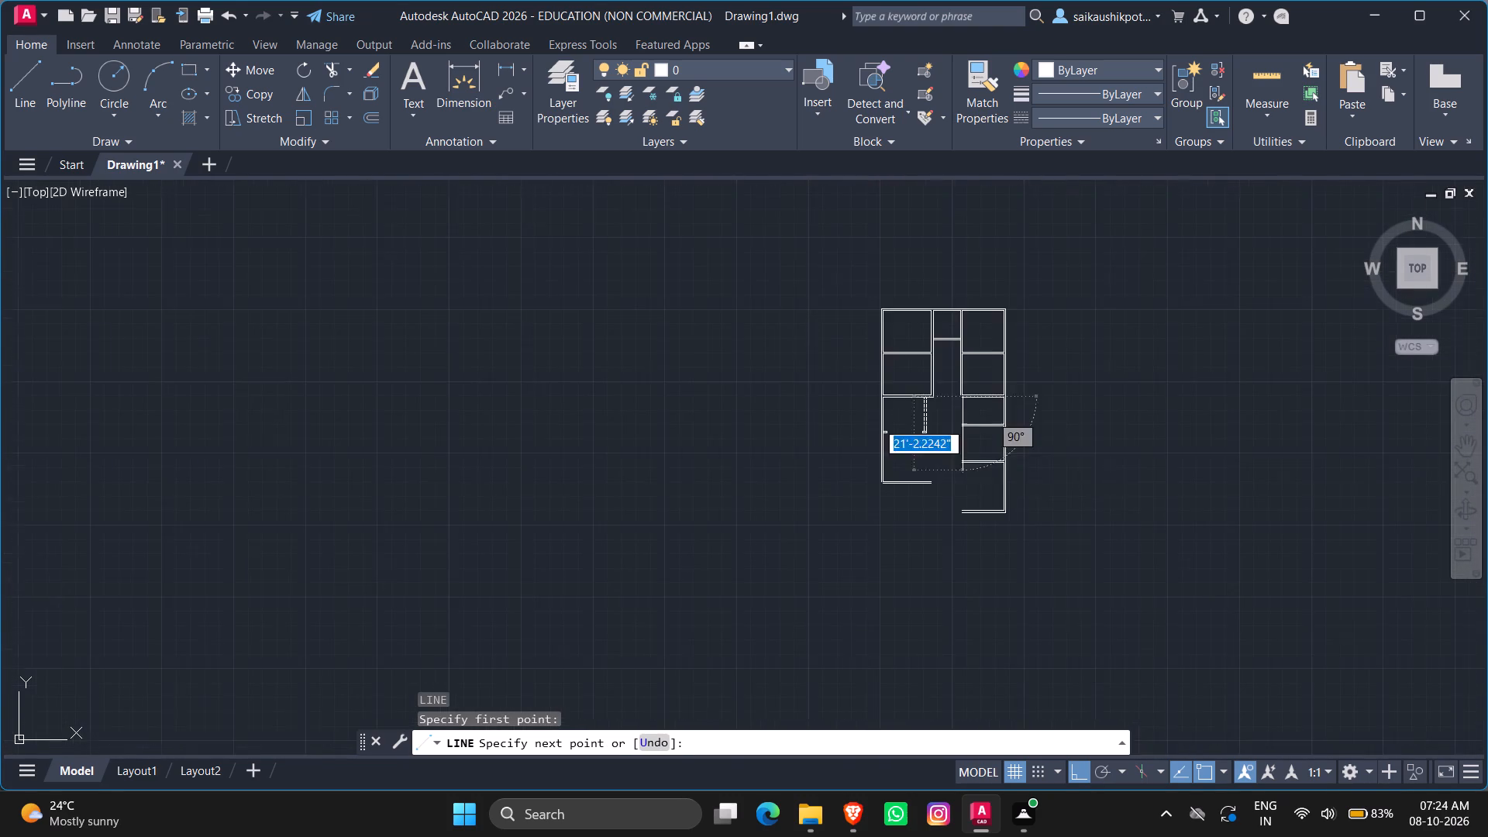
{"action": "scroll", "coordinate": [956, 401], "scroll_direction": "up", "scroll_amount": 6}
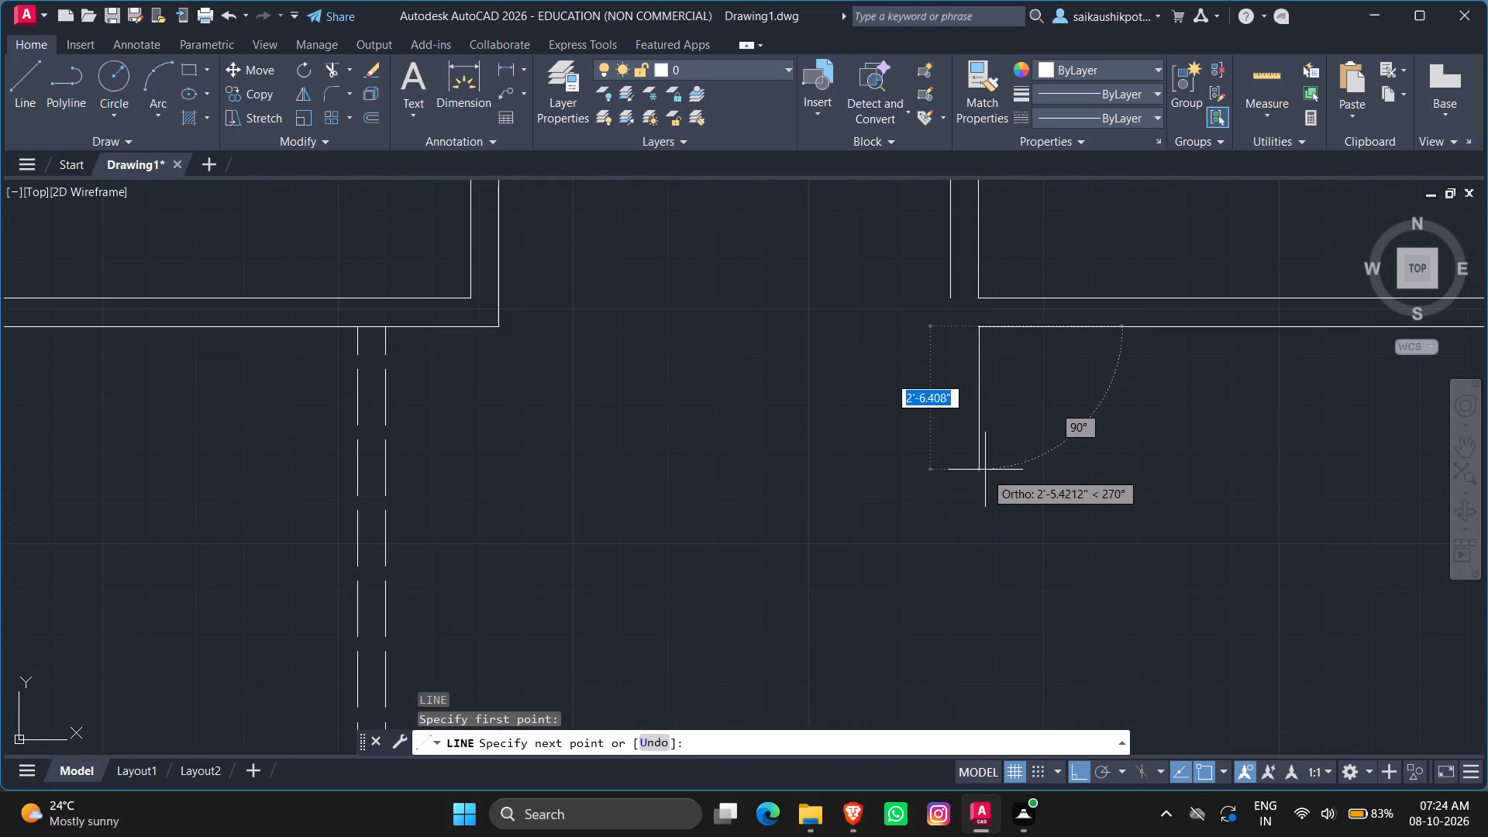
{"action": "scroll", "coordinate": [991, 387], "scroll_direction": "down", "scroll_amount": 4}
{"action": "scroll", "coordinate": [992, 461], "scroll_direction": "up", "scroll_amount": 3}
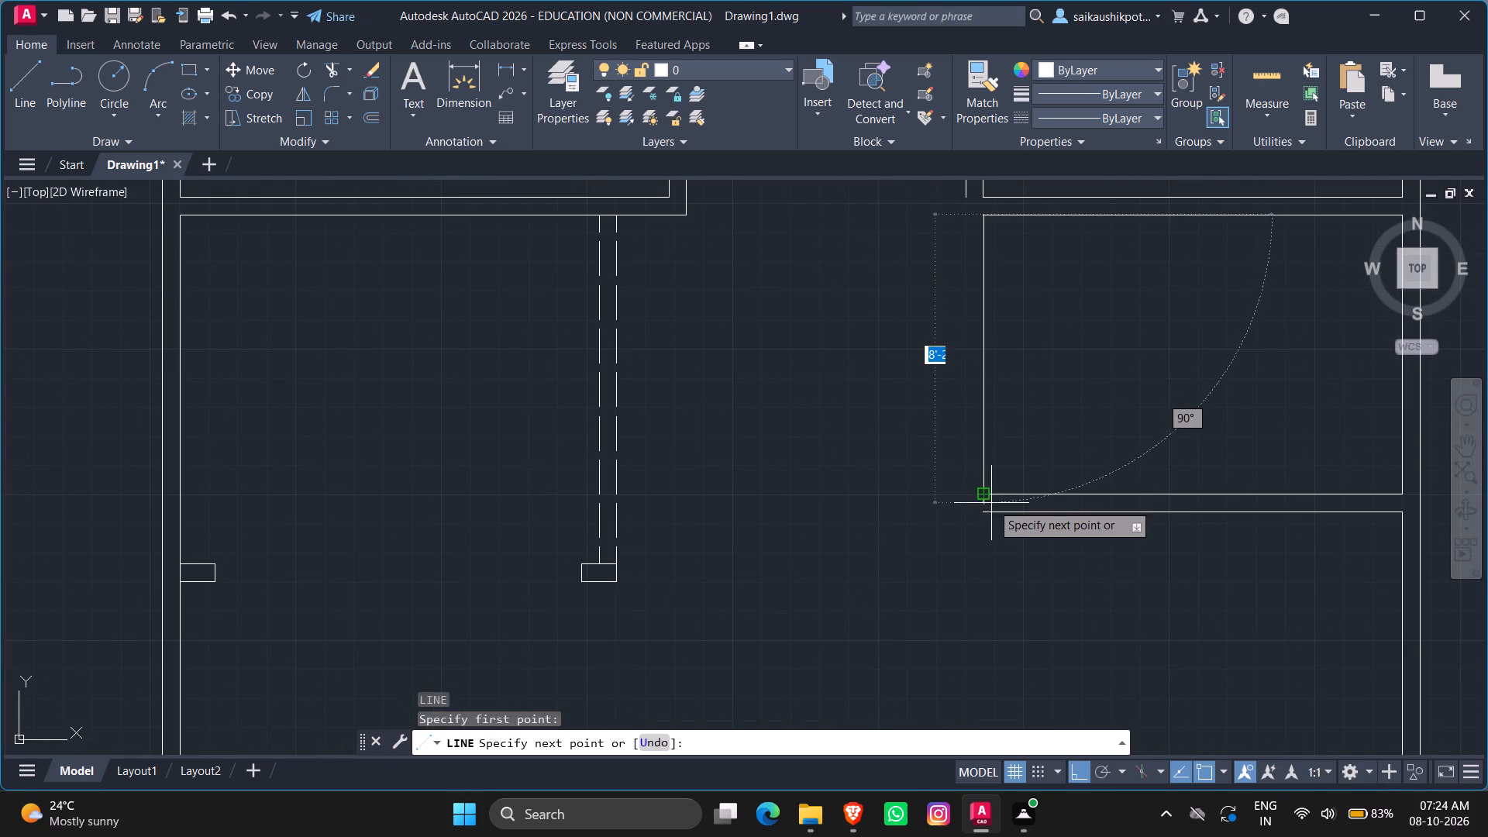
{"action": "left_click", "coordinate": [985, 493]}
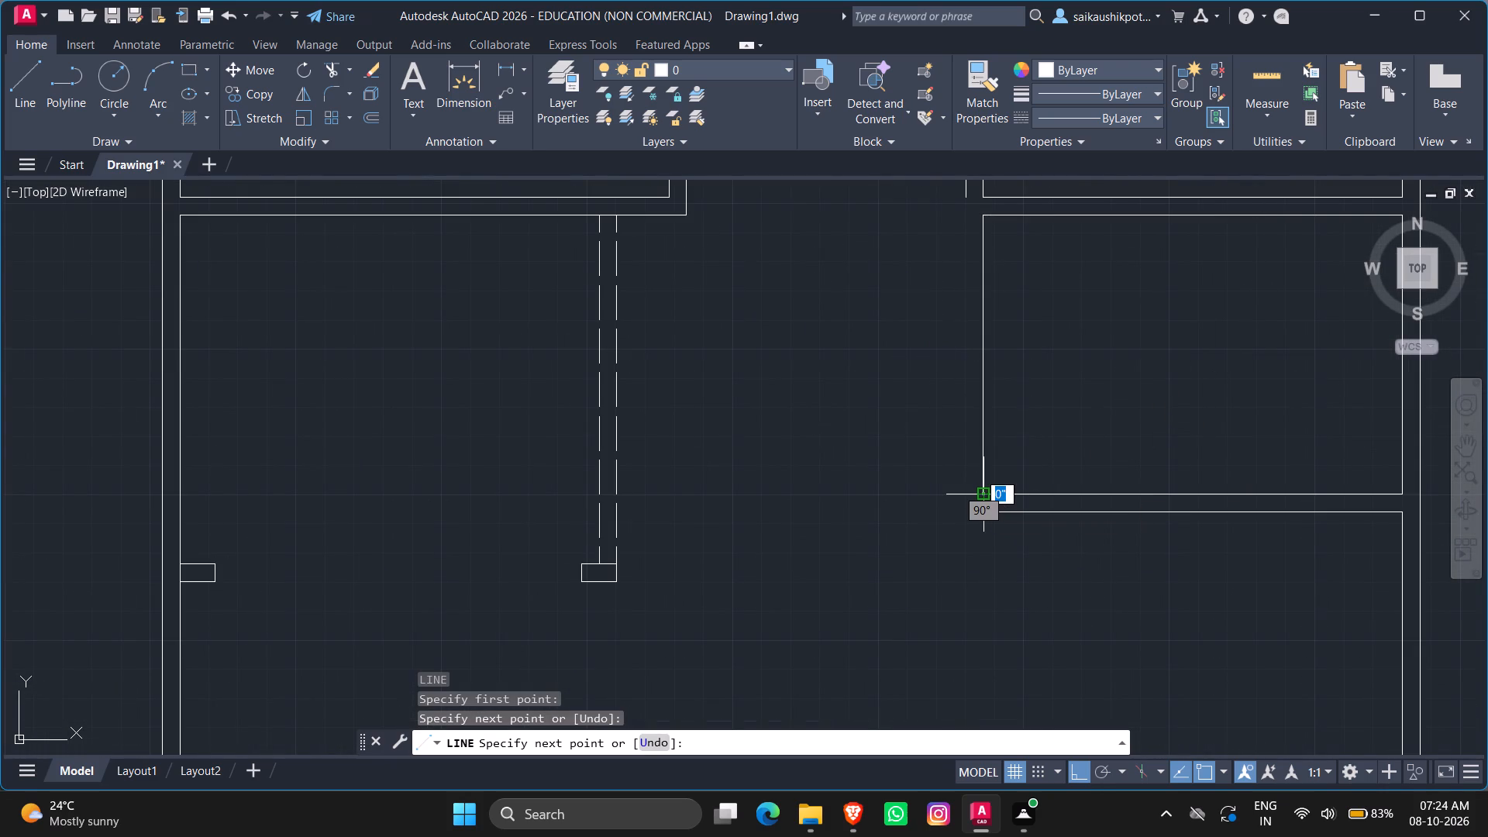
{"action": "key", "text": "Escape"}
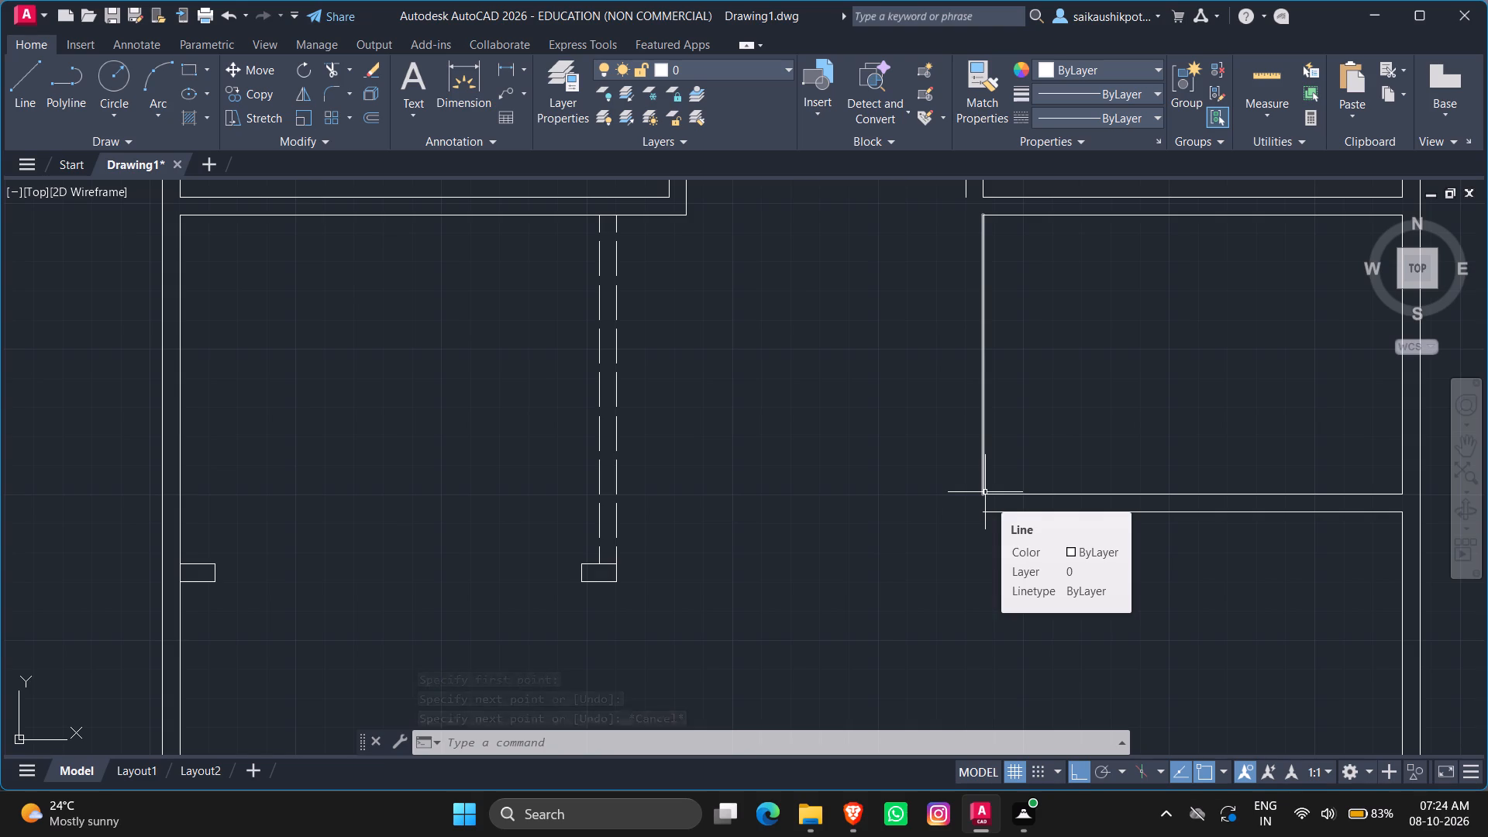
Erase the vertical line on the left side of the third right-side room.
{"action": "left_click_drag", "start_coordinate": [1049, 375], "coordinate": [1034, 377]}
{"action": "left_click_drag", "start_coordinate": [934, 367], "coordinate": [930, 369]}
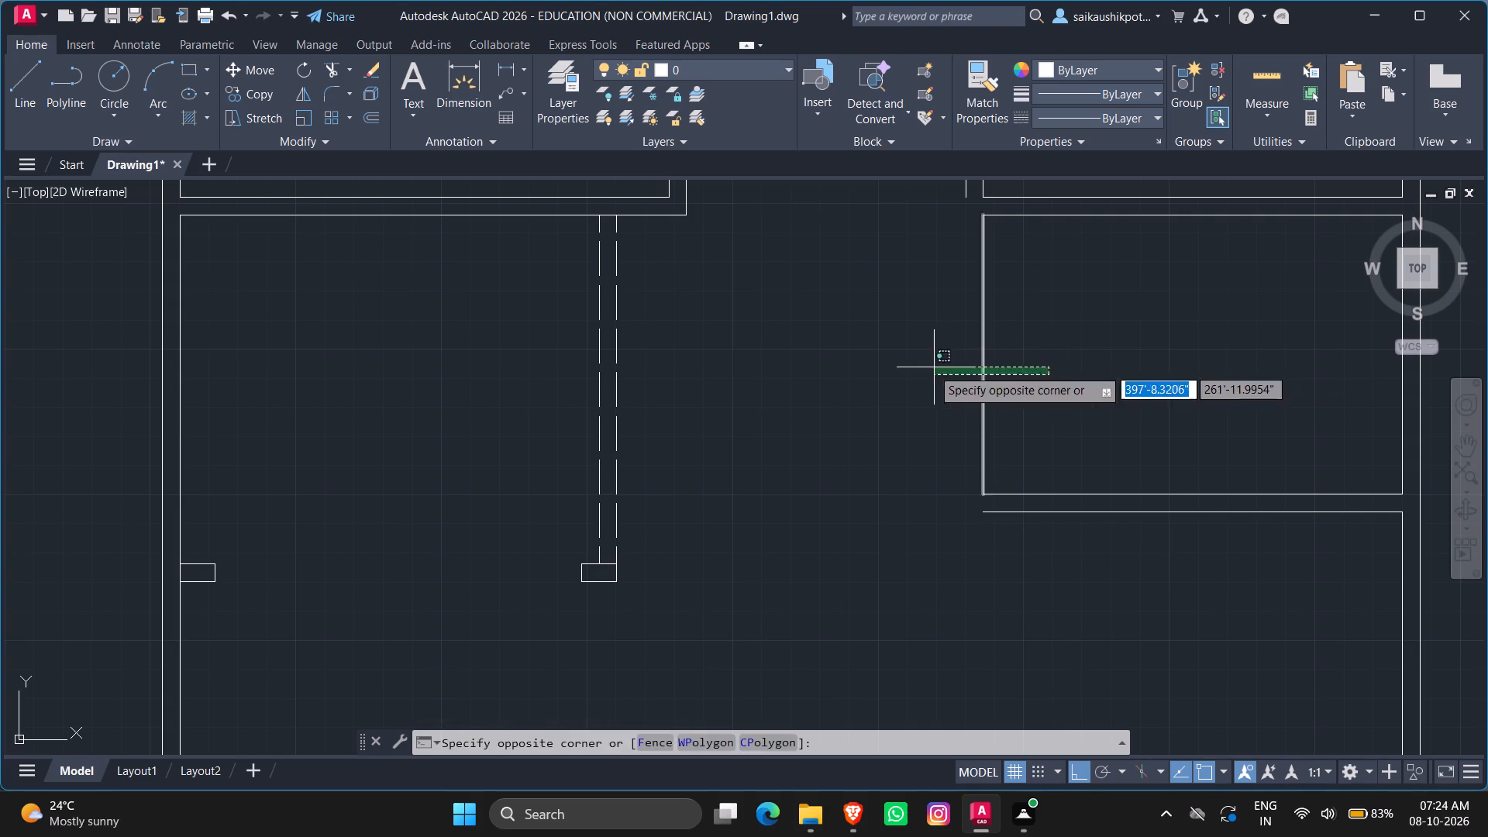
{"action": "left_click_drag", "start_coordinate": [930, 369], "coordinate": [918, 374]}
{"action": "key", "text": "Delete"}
Draw a vertical line joining the left ends of the 10' high fourth right-side room's inner top and bottom lines.
{"action": "scroll", "coordinate": [797, 547], "scroll_direction": "down", "scroll_amount": 1}
{"action": "scroll", "coordinate": [881, 401], "scroll_direction": "down", "scroll_amount": 2}
{"action": "scroll", "coordinate": [895, 522], "scroll_direction": "up", "scroll_amount": 2}
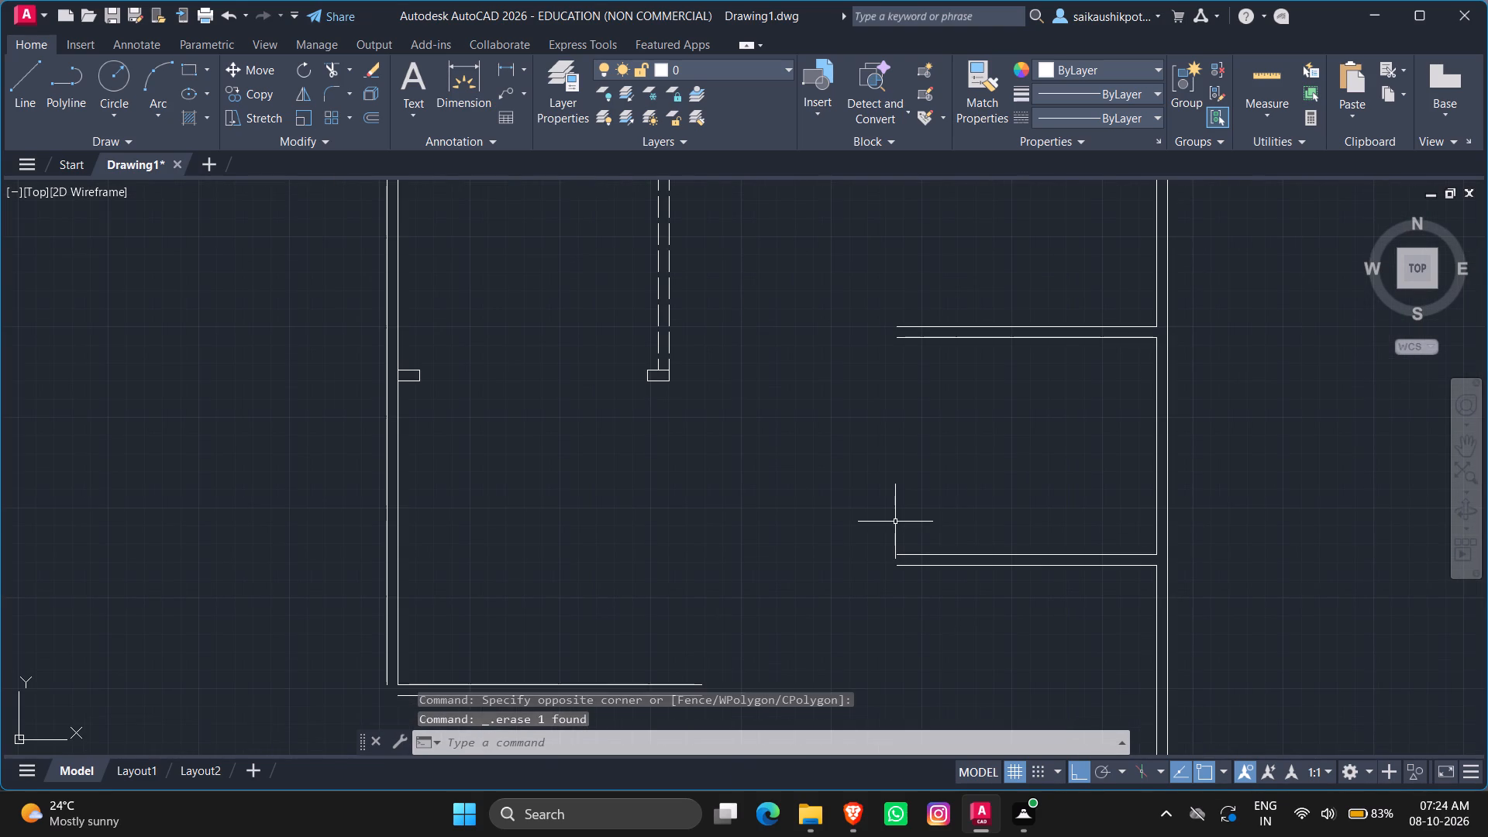
{"action": "key", "text": "l"}
{"action": "key", "text": "Return"}
{"action": "left_click", "coordinate": [898, 342]}
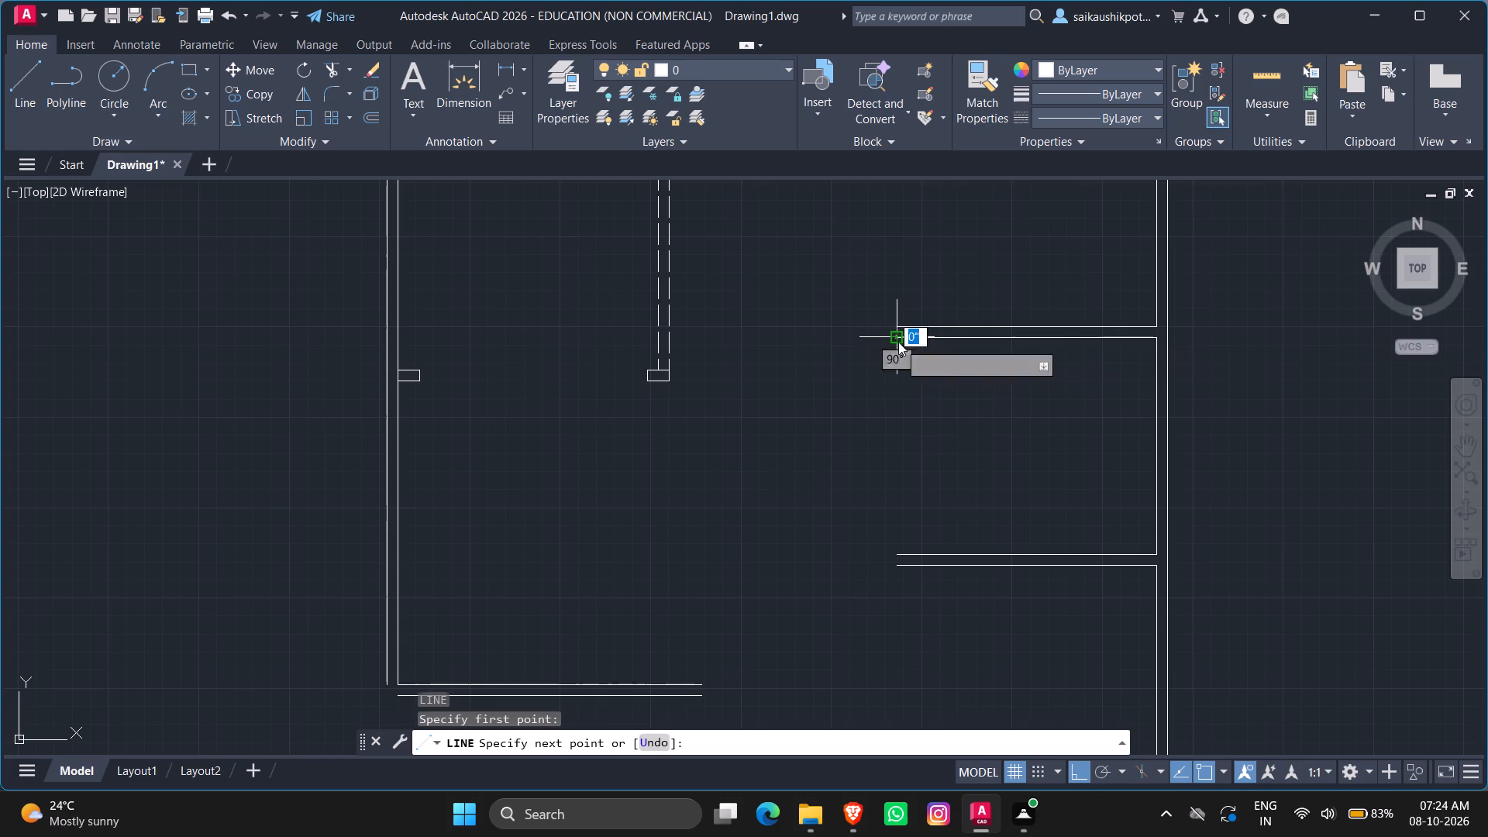
{"action": "left_click", "coordinate": [894, 552]}
{"action": "key", "text": "Escape"}
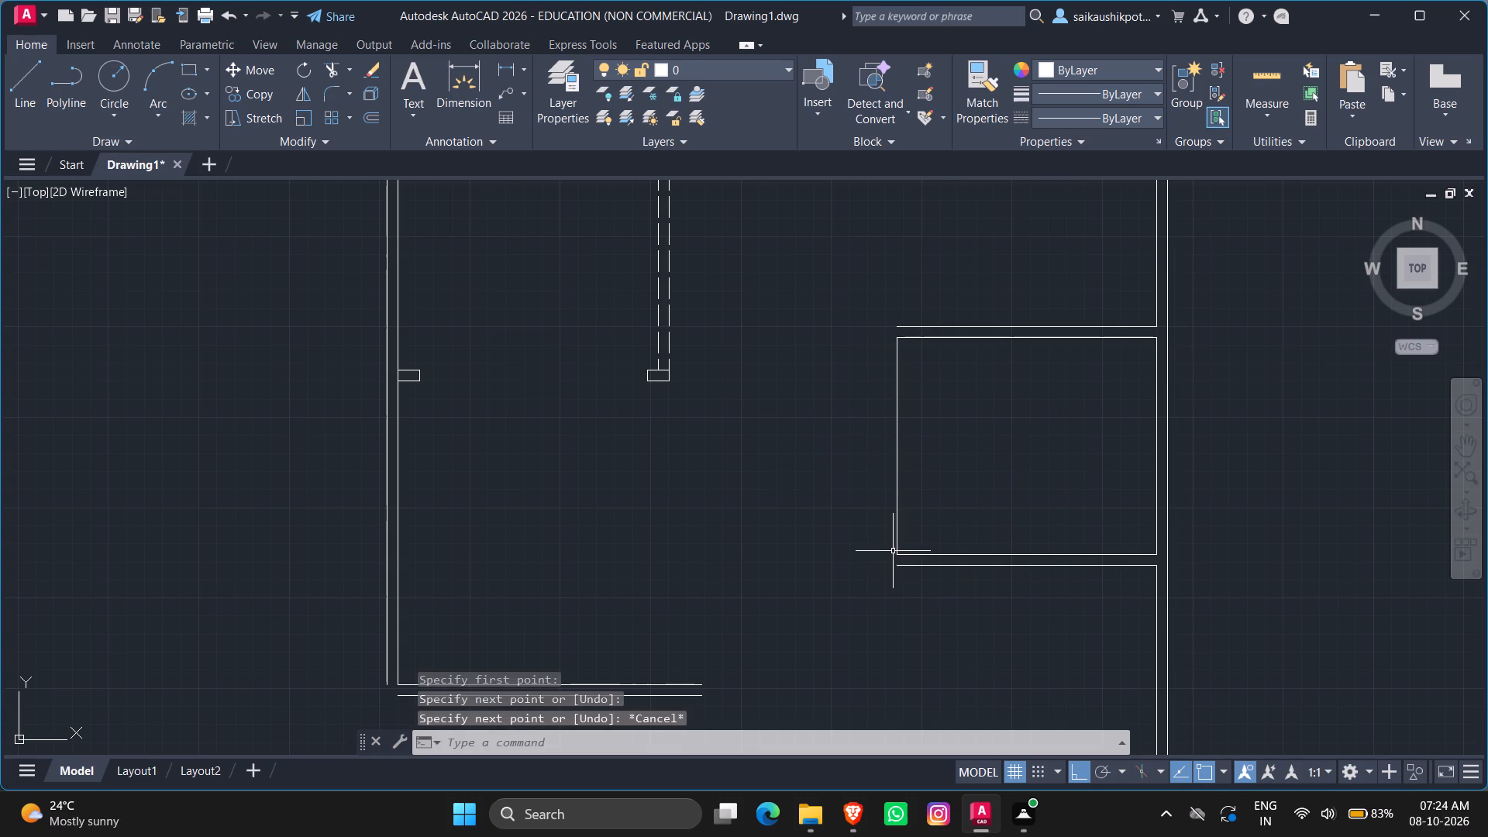
Draw a vertical line joining the left ends of the 14' high bottom right-side room's inner top and bottom lines.
{"action": "key", "text": "l"}
{"action": "key", "text": "Return"}
{"action": "scroll", "coordinate": [921, 343], "scroll_direction": "down", "scroll_amount": 3}
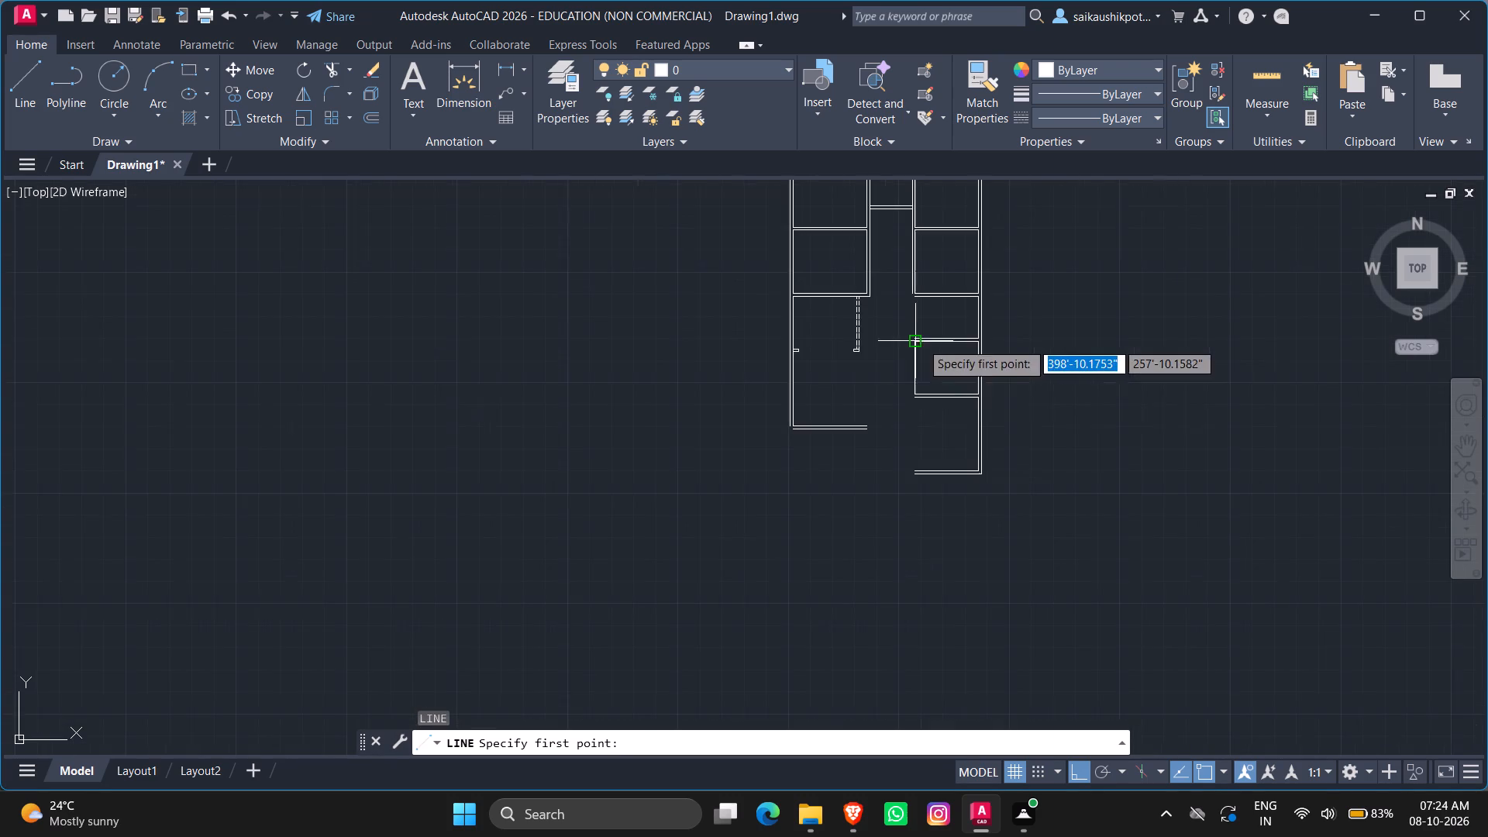
{"action": "scroll", "coordinate": [921, 399], "scroll_direction": "up", "scroll_amount": 2}
{"action": "left_click", "coordinate": [904, 390]}
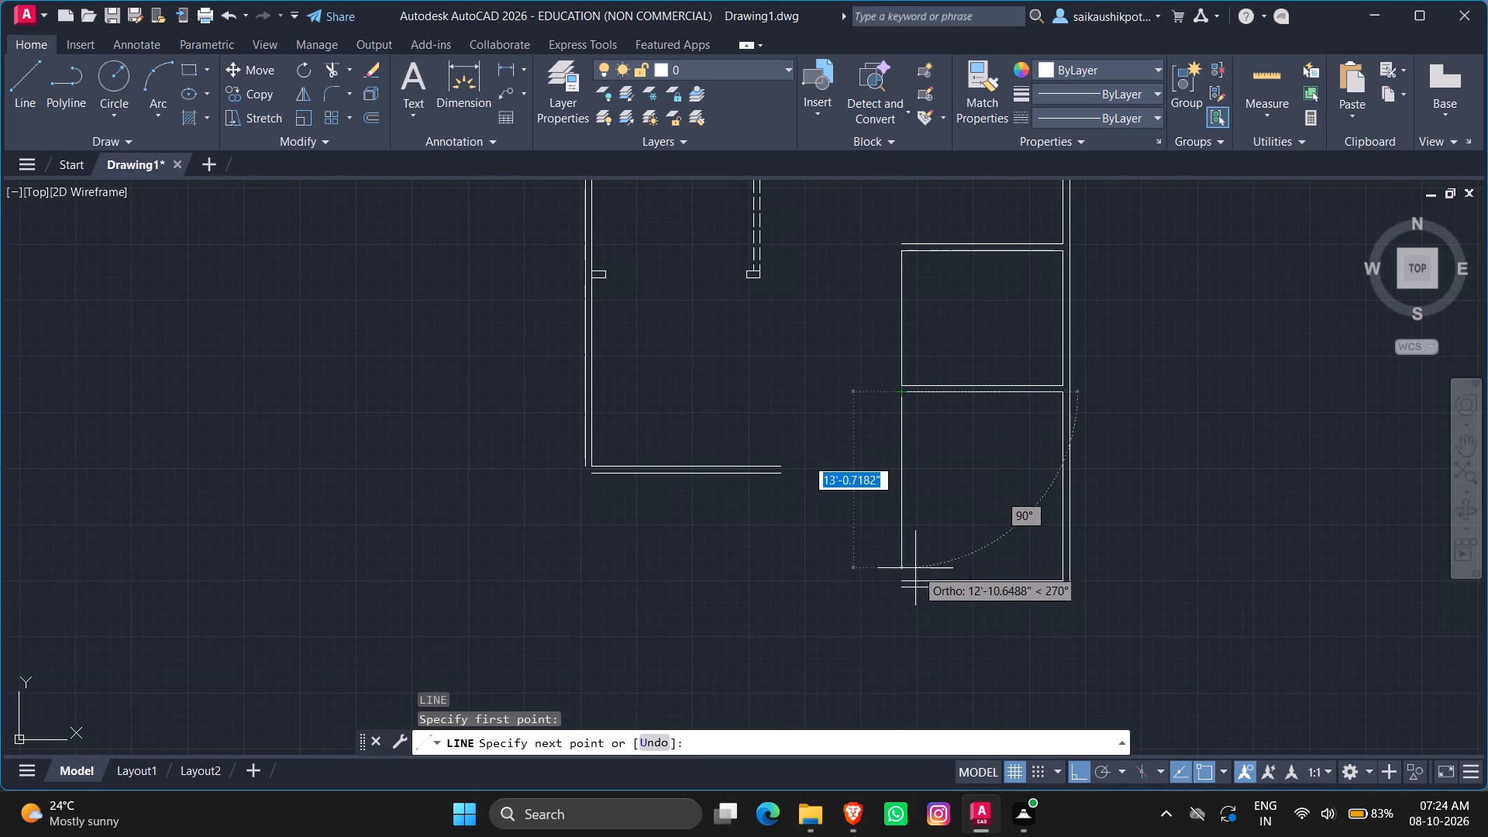
{"action": "left_click", "coordinate": [904, 580]}
{"action": "key", "text": "Escape"}
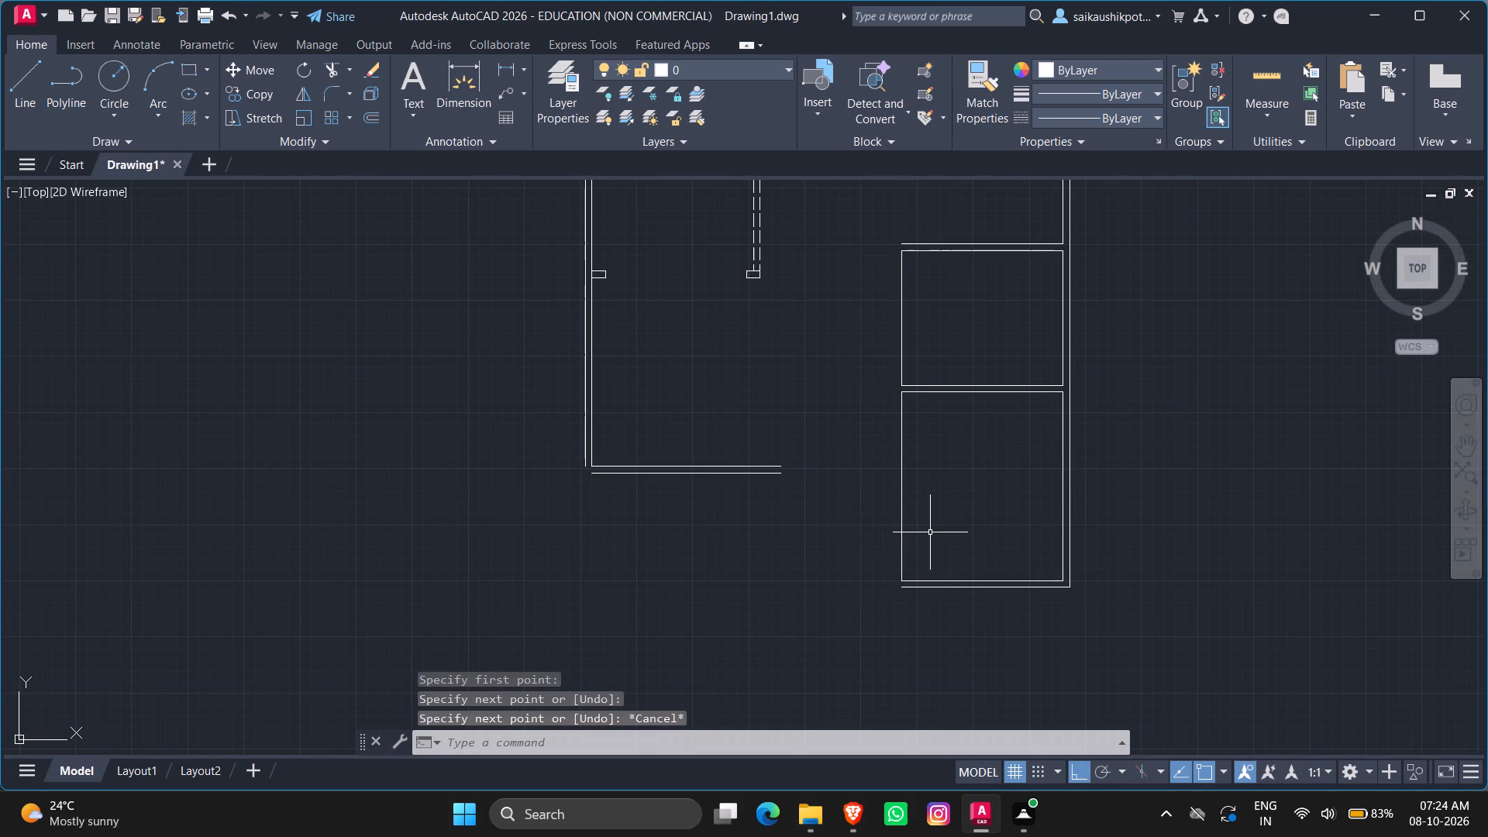
Offset the left inner wall lines of the 10' and 14' high right-side rooms 6" outward toward the corridor.
{"action": "key", "text": "o"}
{"action": "key", "text": "Return"}
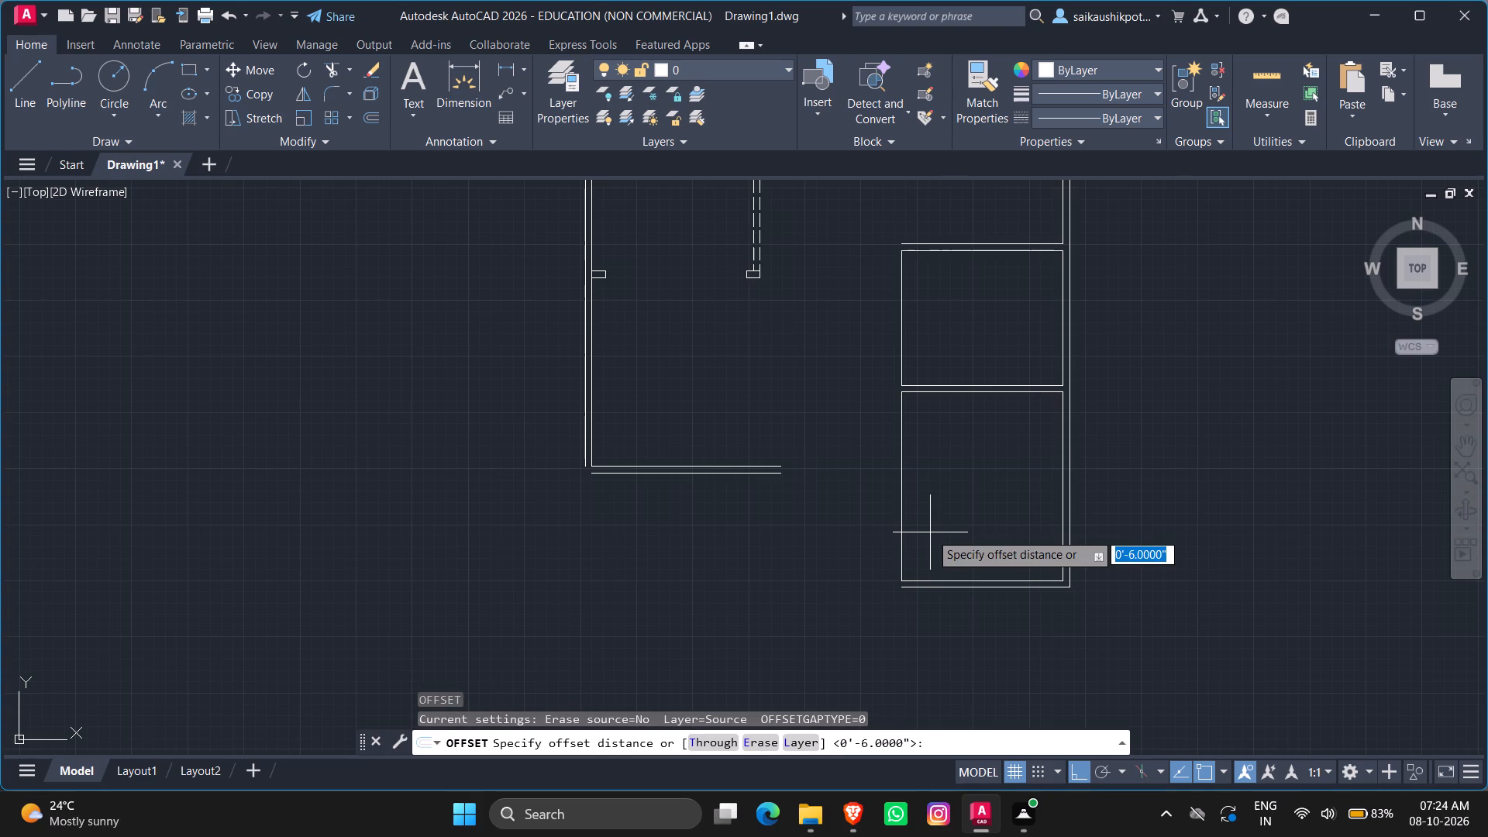
{"action": "key", "text": "6"}
{"action": "key", "text": "shift+quotedbl"}
{"action": "key", "text": "Return"}
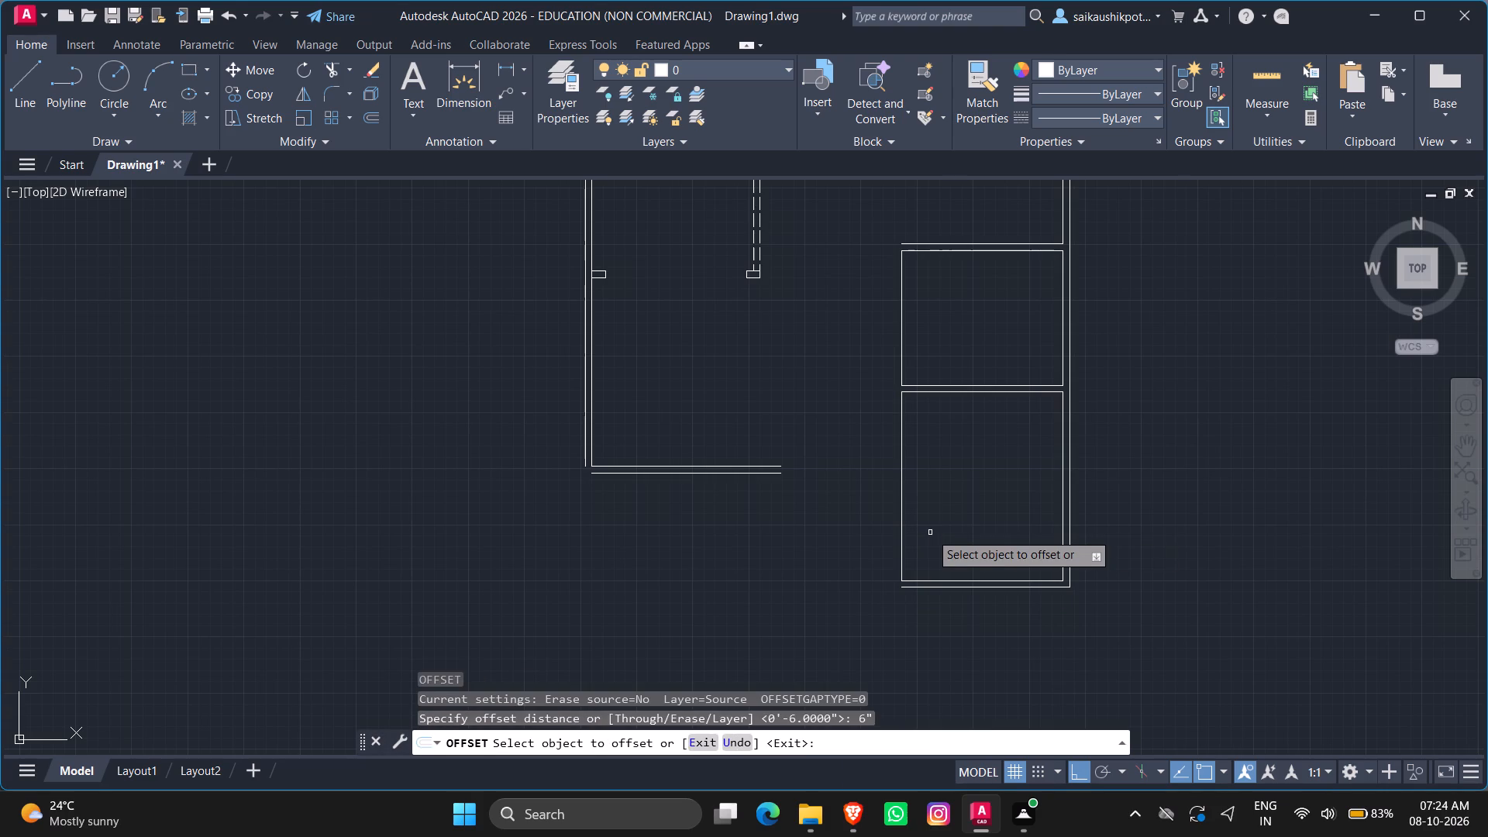
{"action": "left_click", "coordinate": [901, 326]}
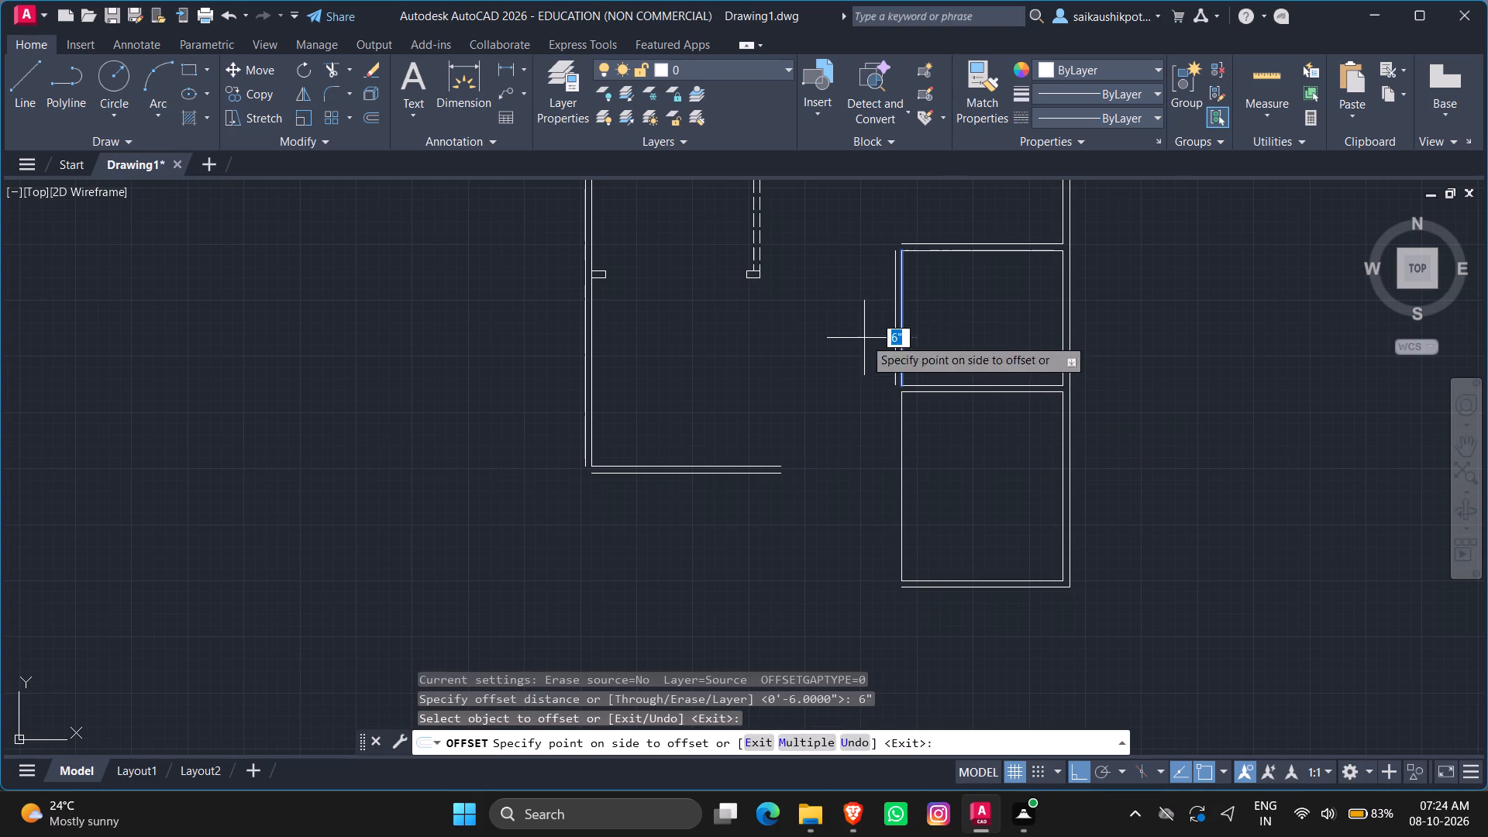
{"action": "left_click", "coordinate": [848, 339]}
{"action": "left_click", "coordinate": [897, 444]}
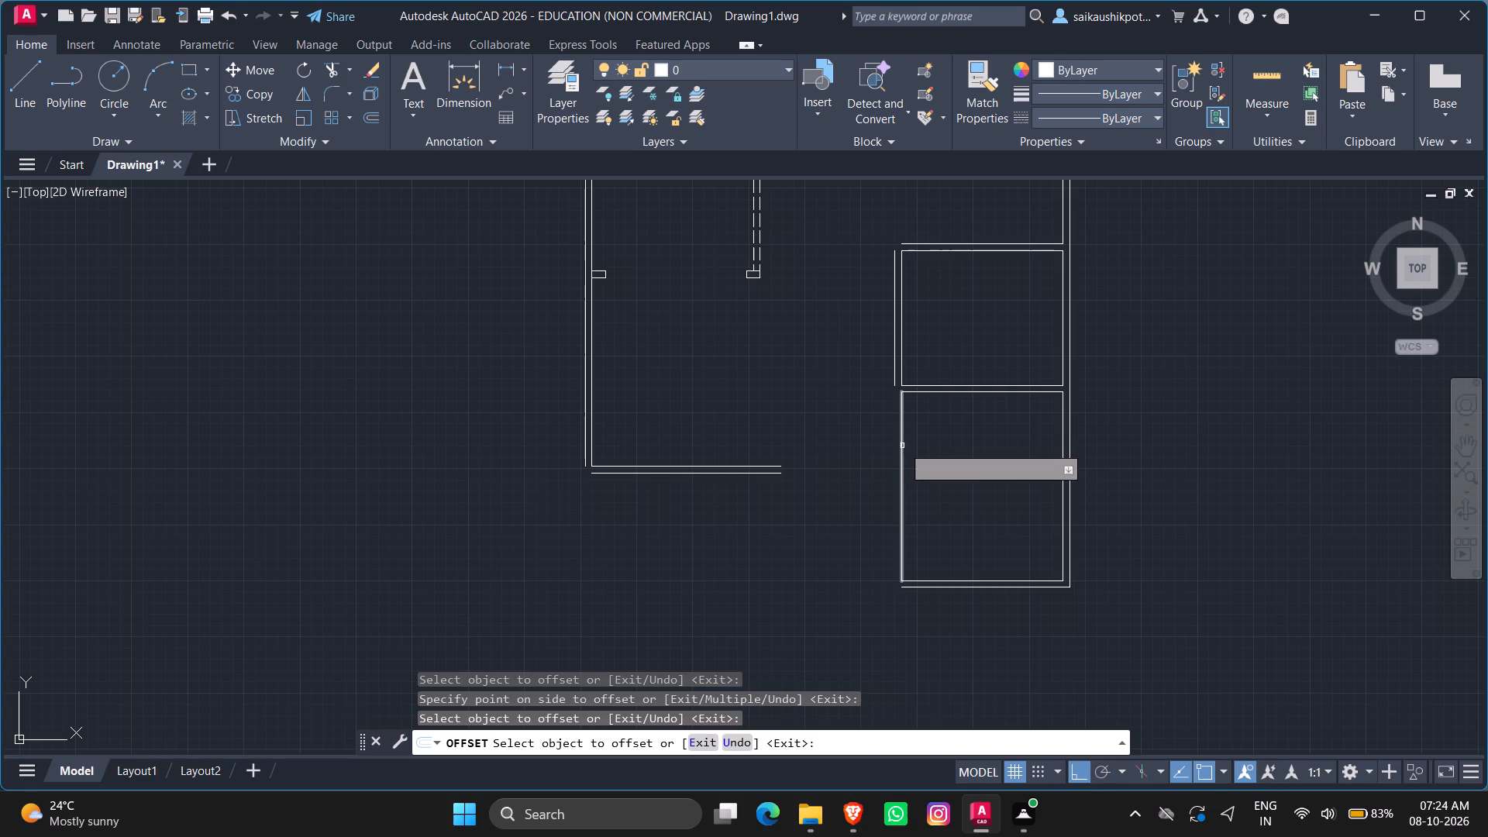
{"action": "left_click", "coordinate": [902, 446]}
{"action": "left_click", "coordinate": [870, 446]}
{"action": "key", "text": "Escape"}
{"action": "key", "text": "Escape"}
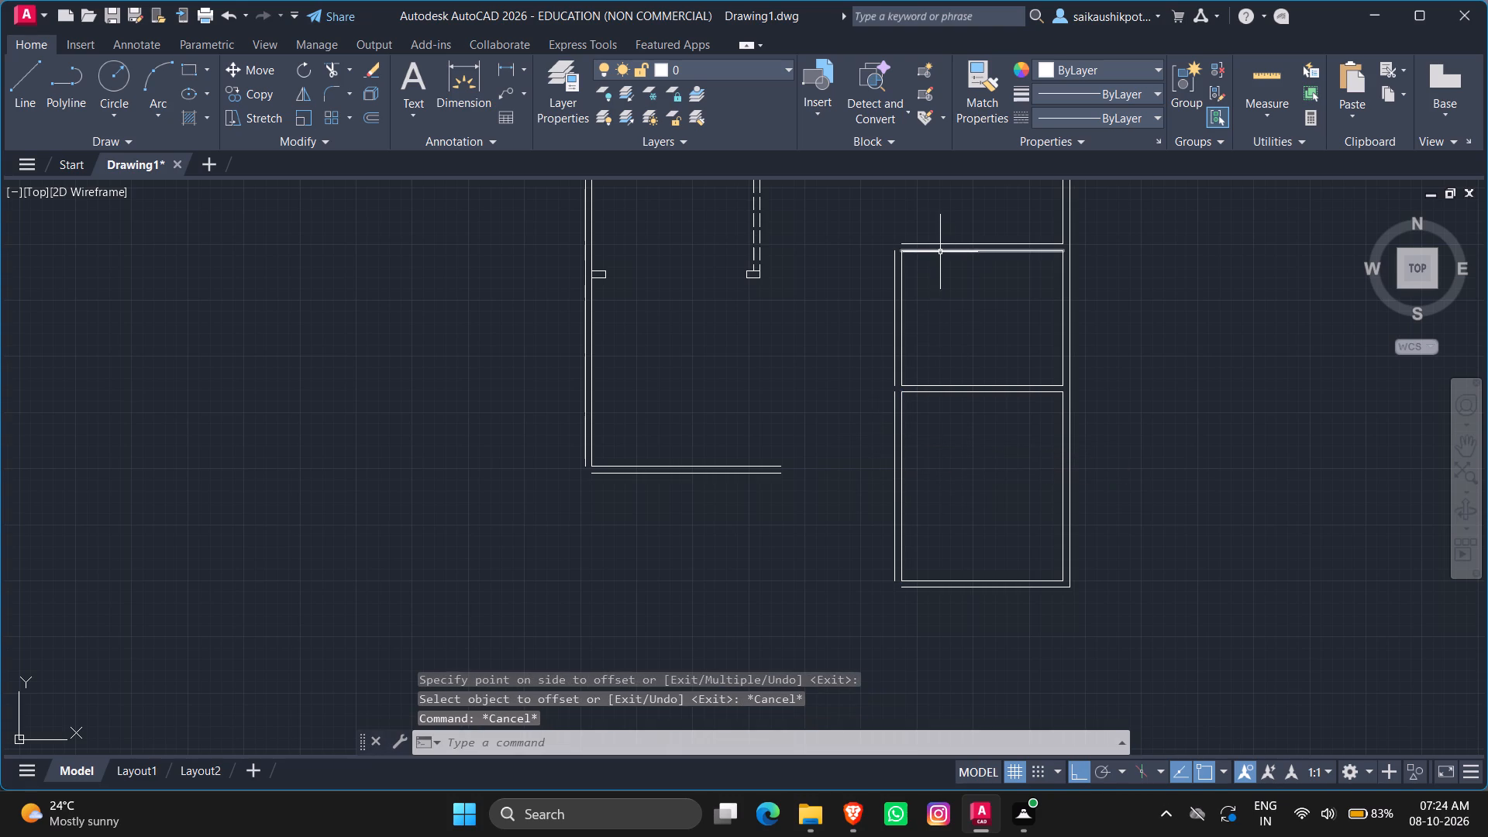
Fillet the 10' high room's corridor-side outer line with its outer top wall line to close the upper-left corner.
{"action": "type", "text": "FILLET"}
{"action": "key", "text": "Return"}
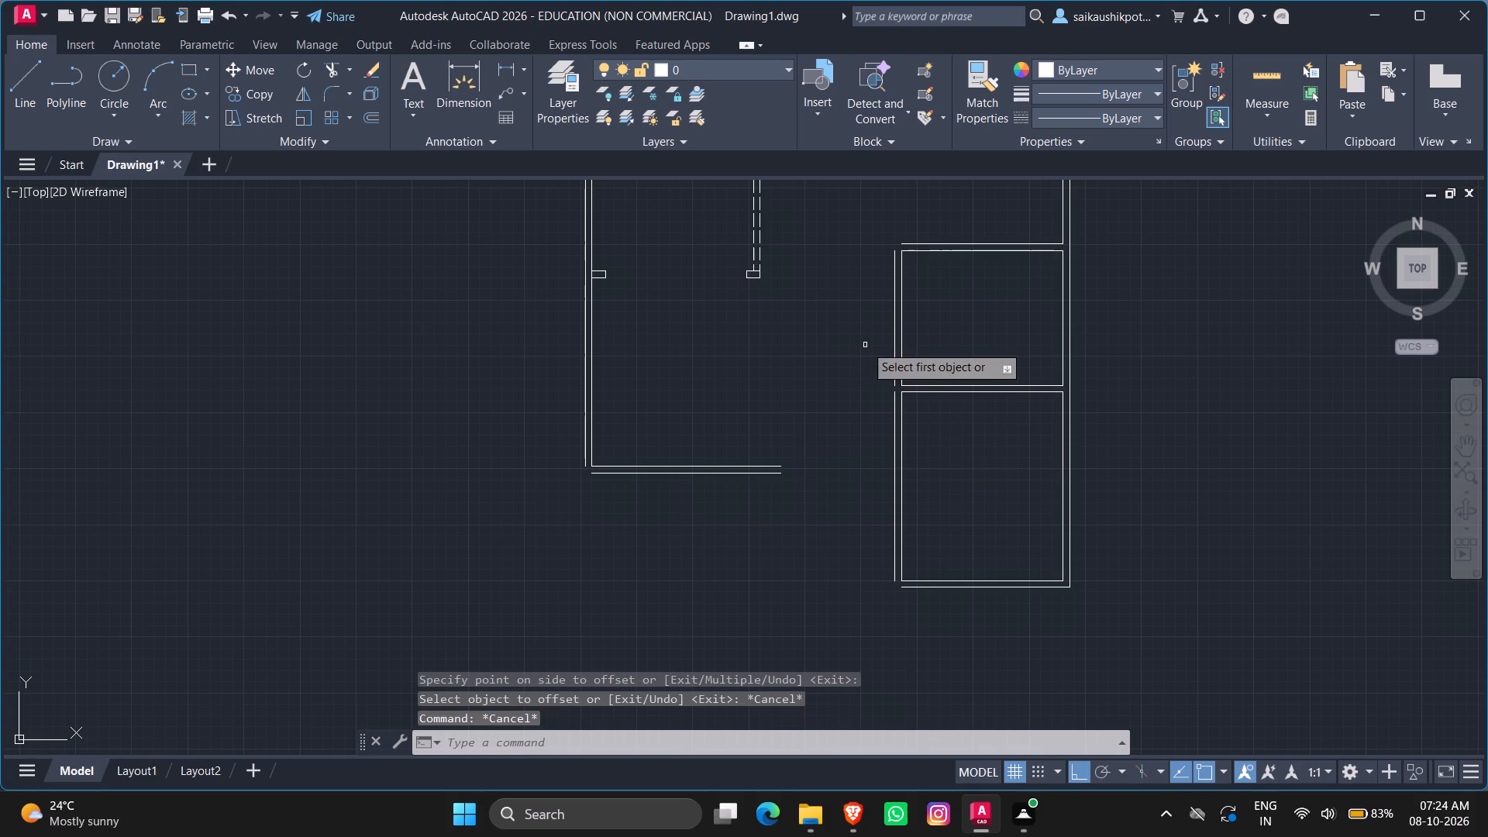
{"action": "left_click", "coordinate": [896, 285]}
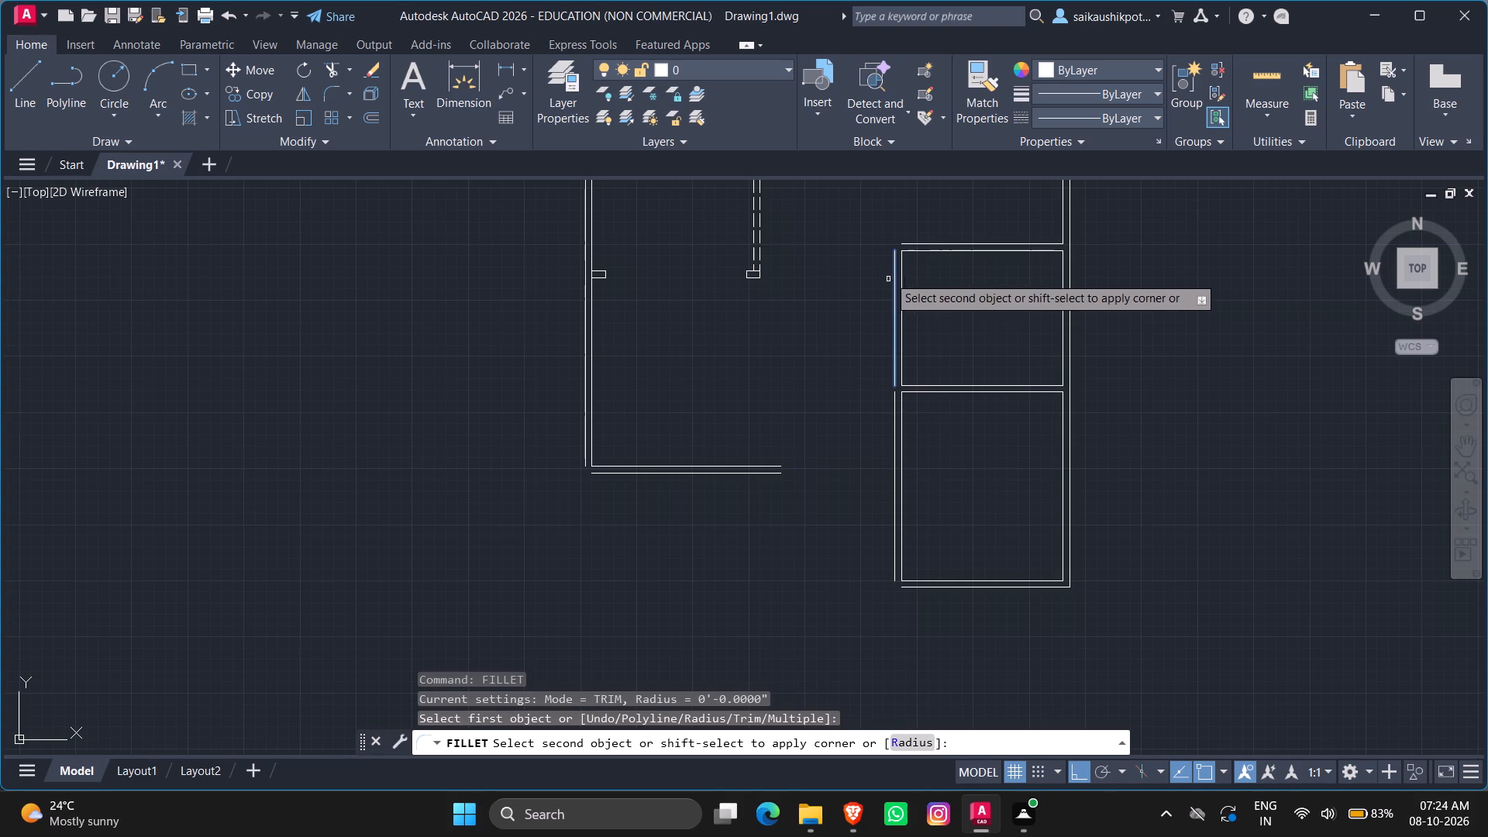
{"action": "left_click", "coordinate": [904, 242]}
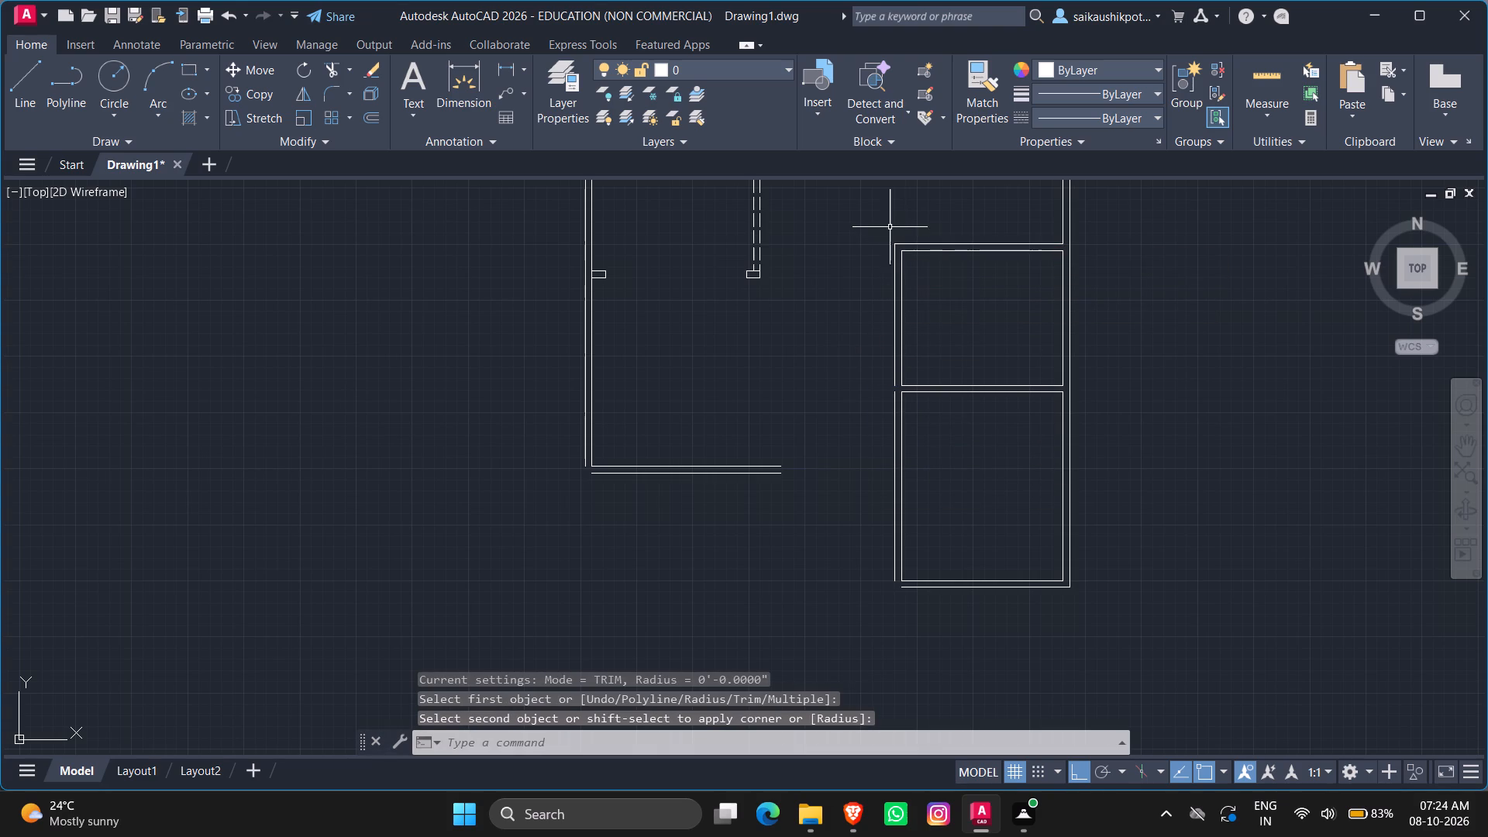
Join the corridor-side outer wall lines of the 10' and 14' high right-side rooms into one line.
{"action": "left_click", "coordinate": [897, 480]}
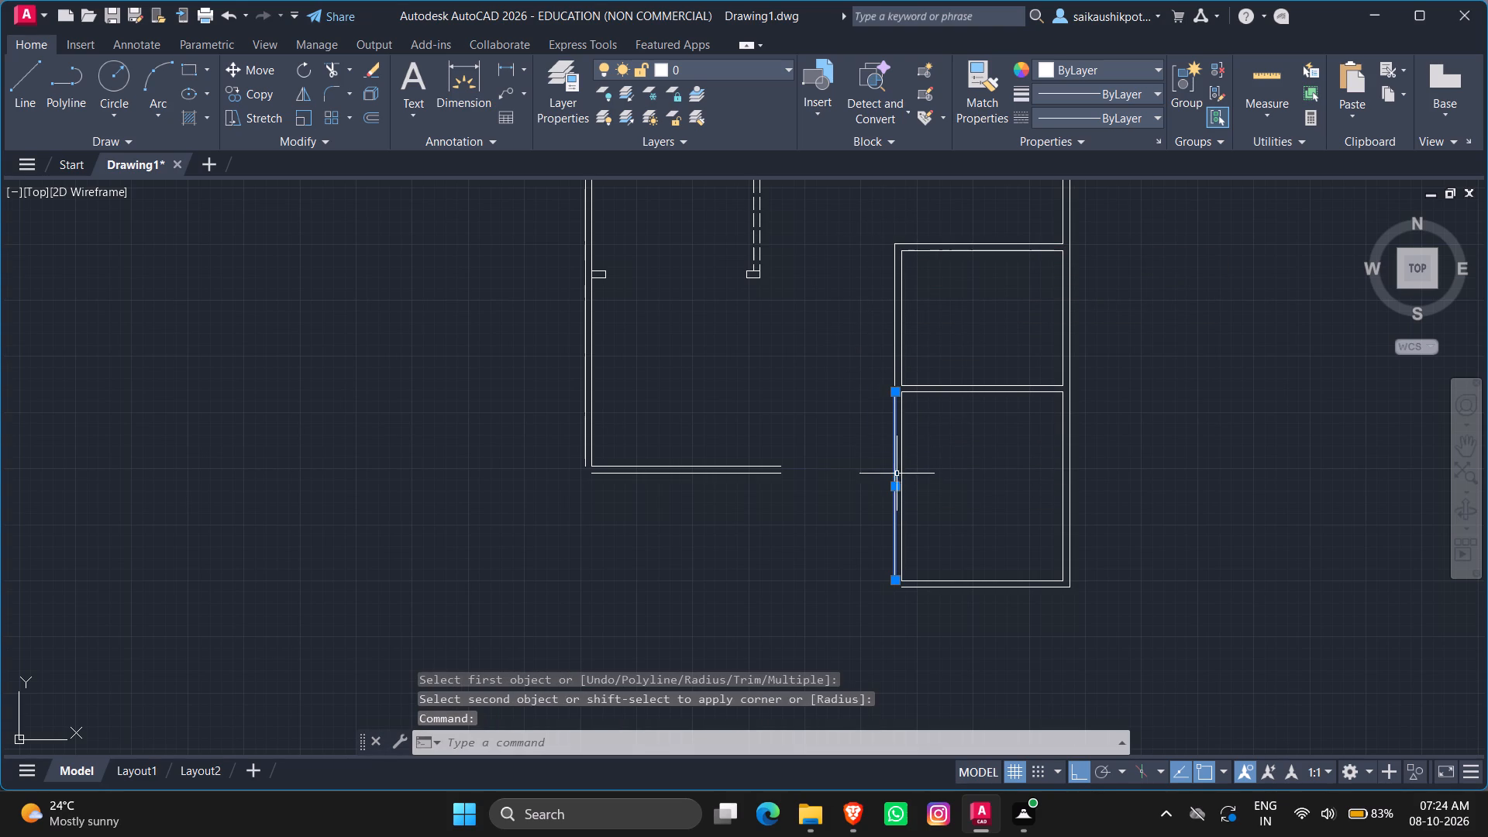
{"action": "left_click", "coordinate": [893, 358]}
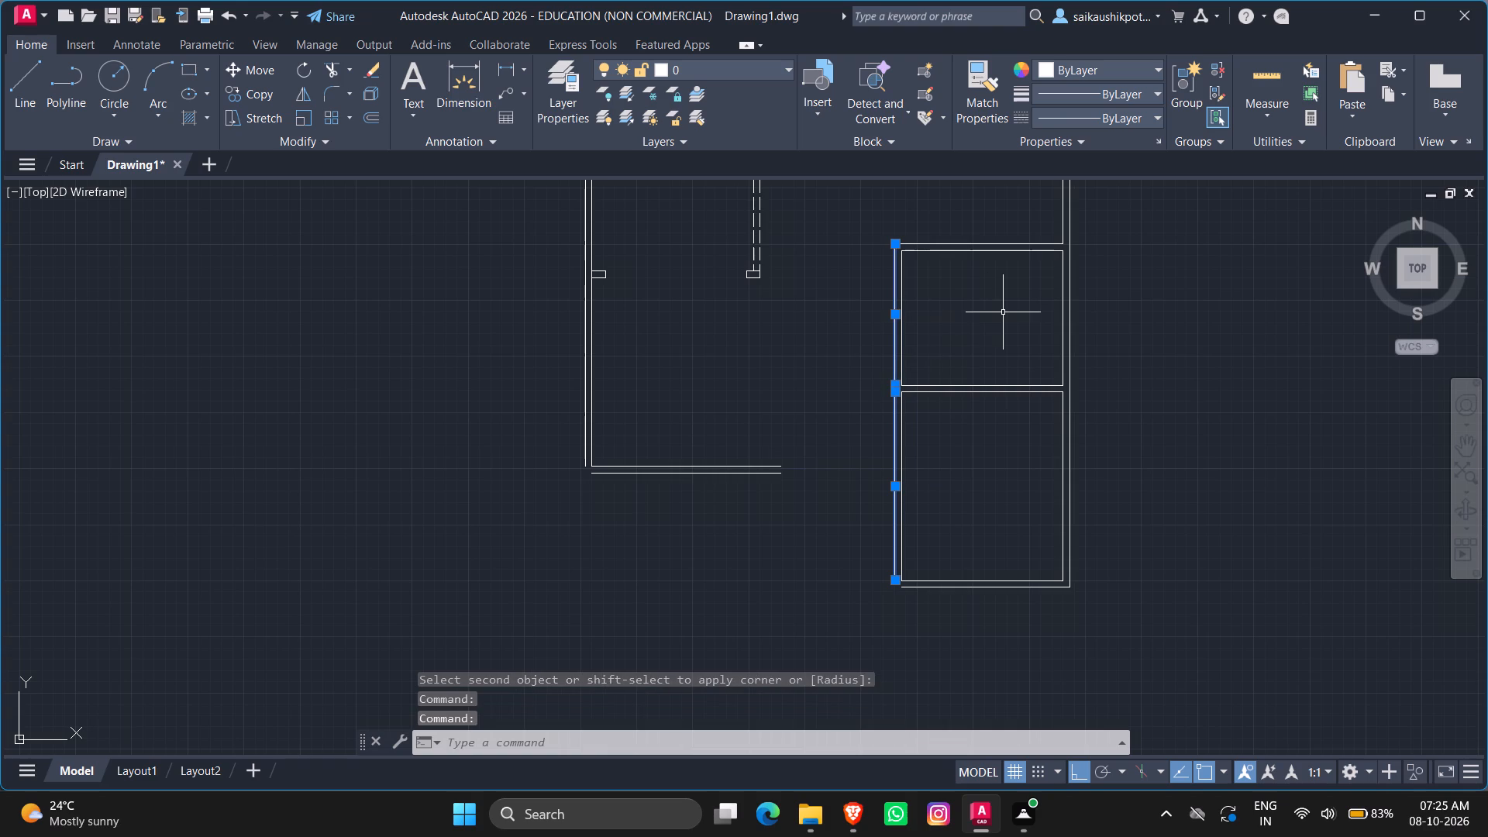
{"action": "type", "text": "JOIN"}
{"action": "key", "text": "Return"}
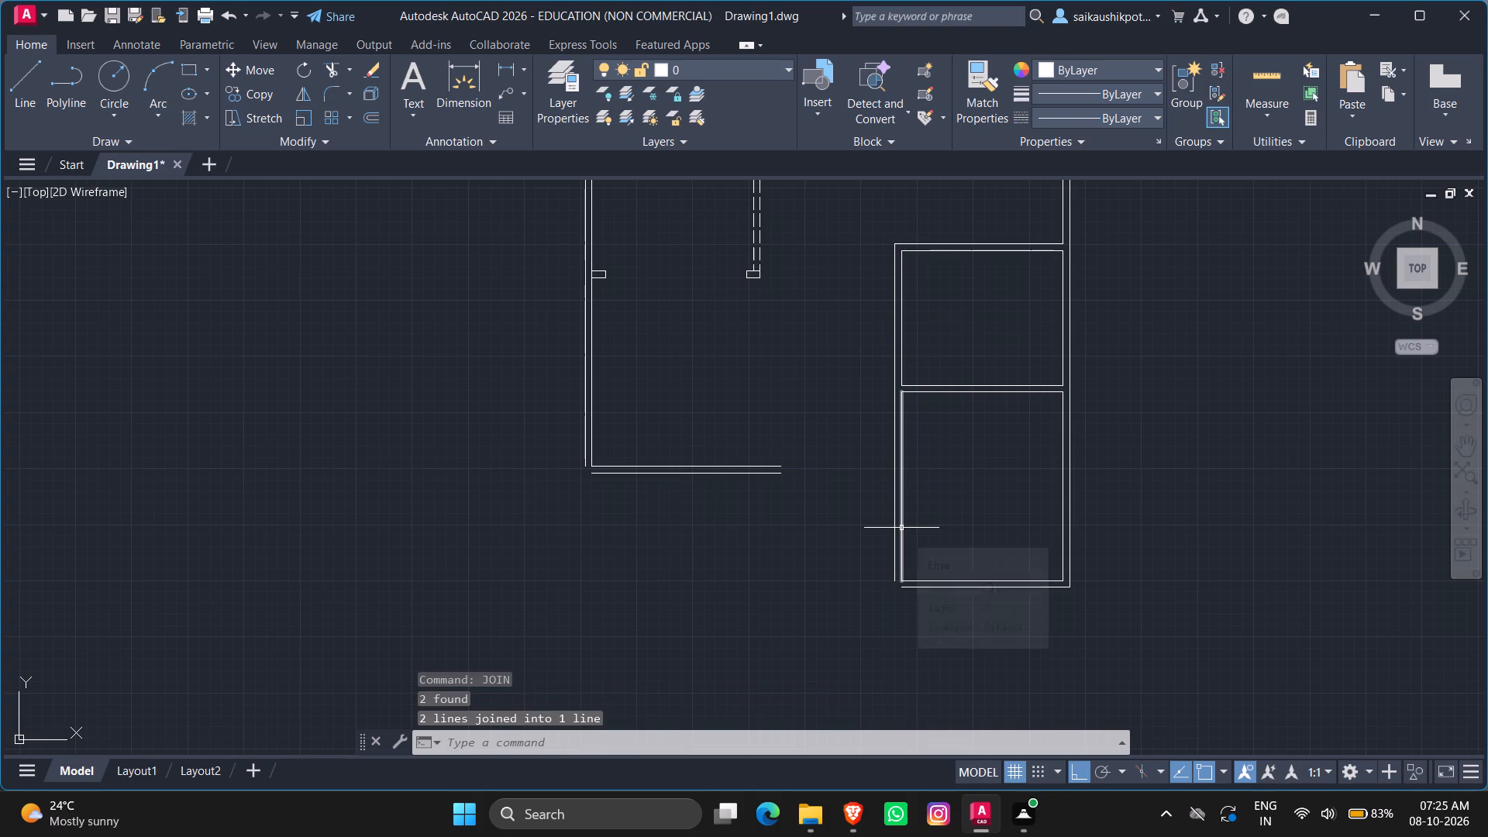
{"action": "key", "text": "space"}
{"action": "key", "text": "Escape"}
{"action": "key", "text": "Escape"}
{"action": "key", "text": "Escape"}
{"action": "key", "text": "Escape"}
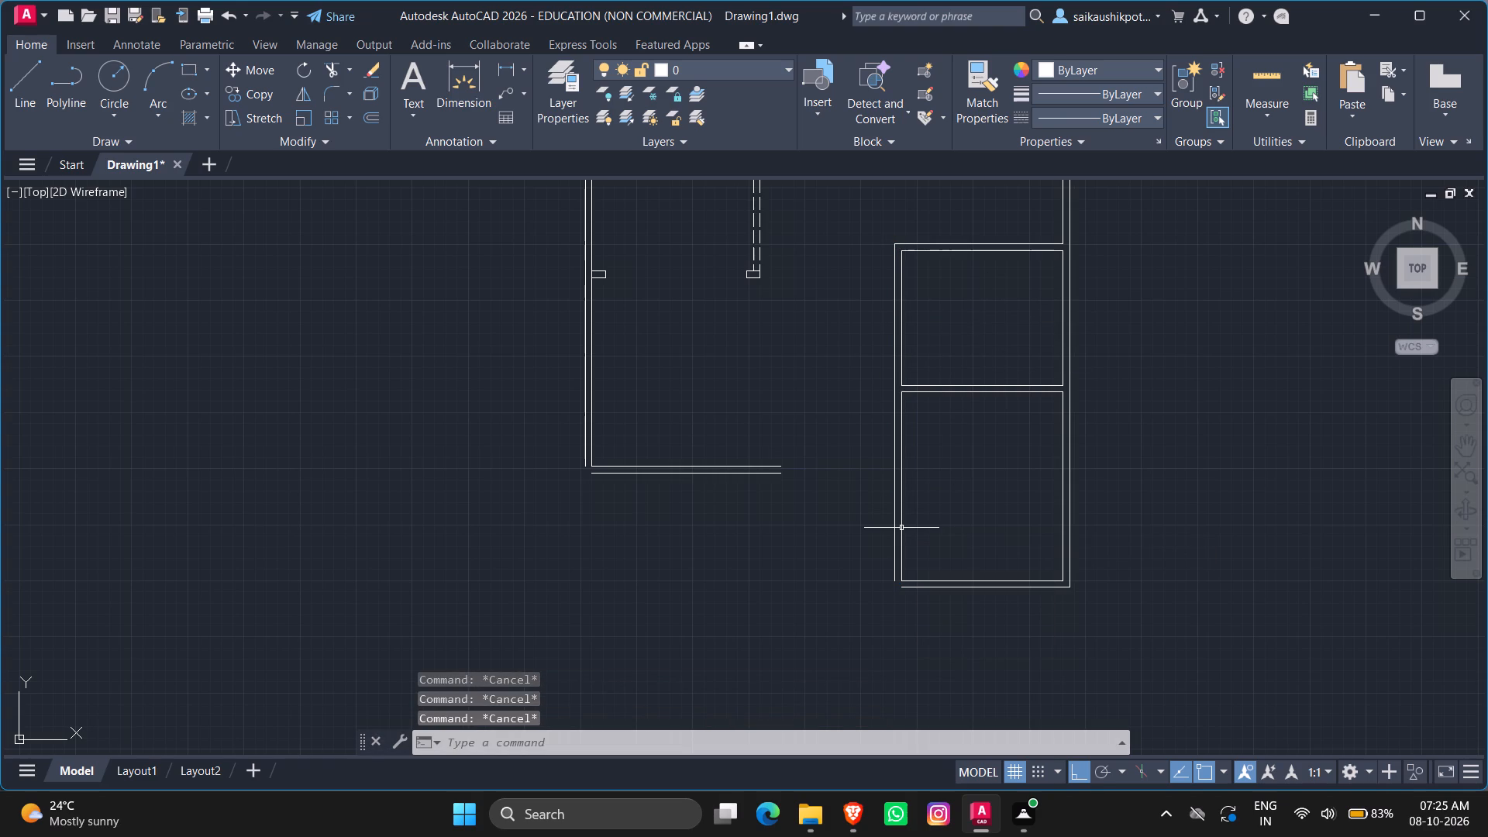
Fillet the joined corridor-side outer line with the bottom right-side room's outer bottom line to close the lower-left corner.
{"action": "type", "text": "FILLET"}
{"action": "key", "text": "Return"}
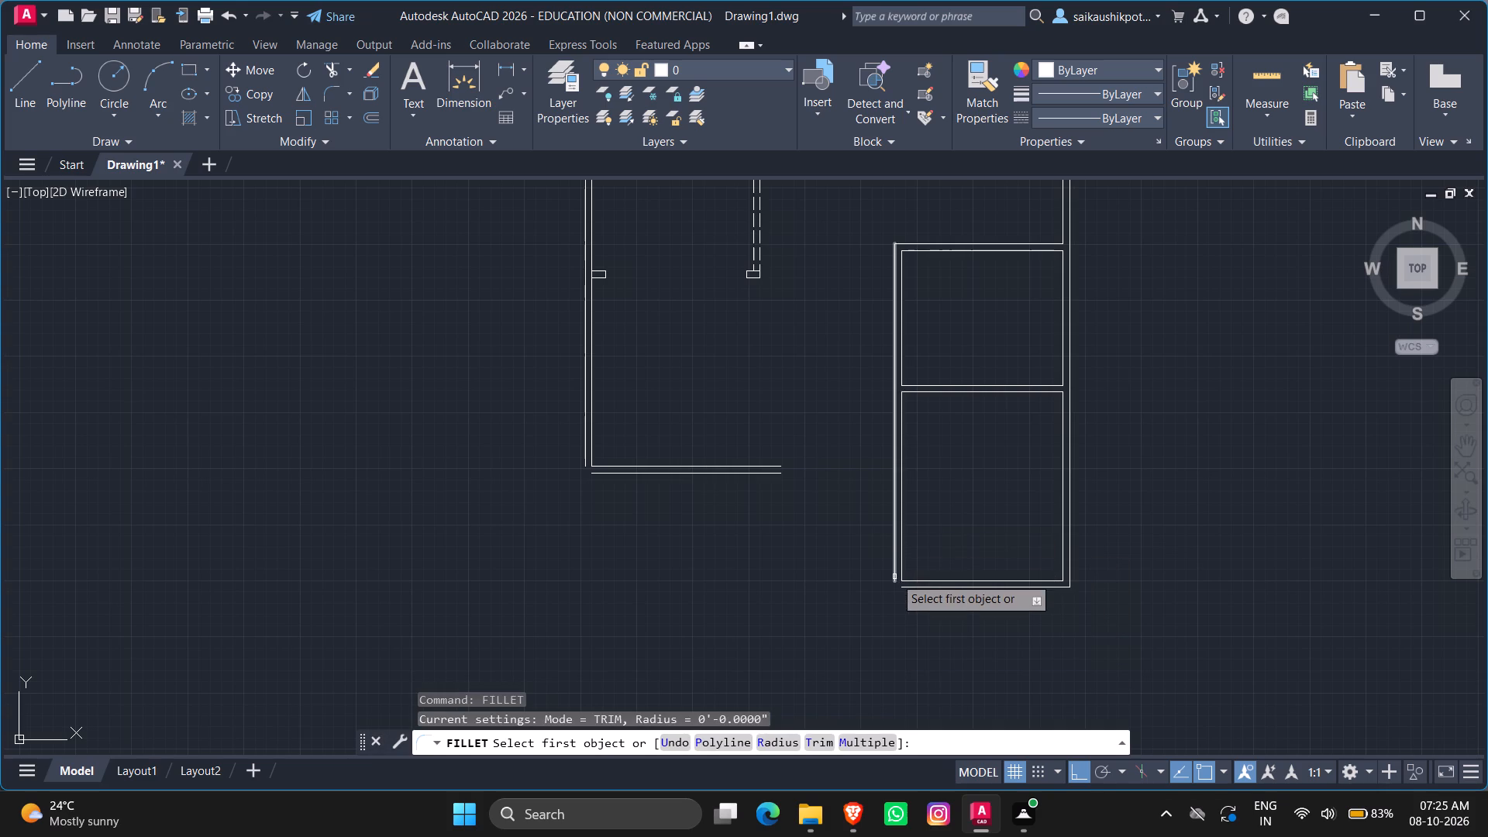
{"action": "scroll", "coordinate": [888, 588], "scroll_direction": "up", "scroll_amount": 5}
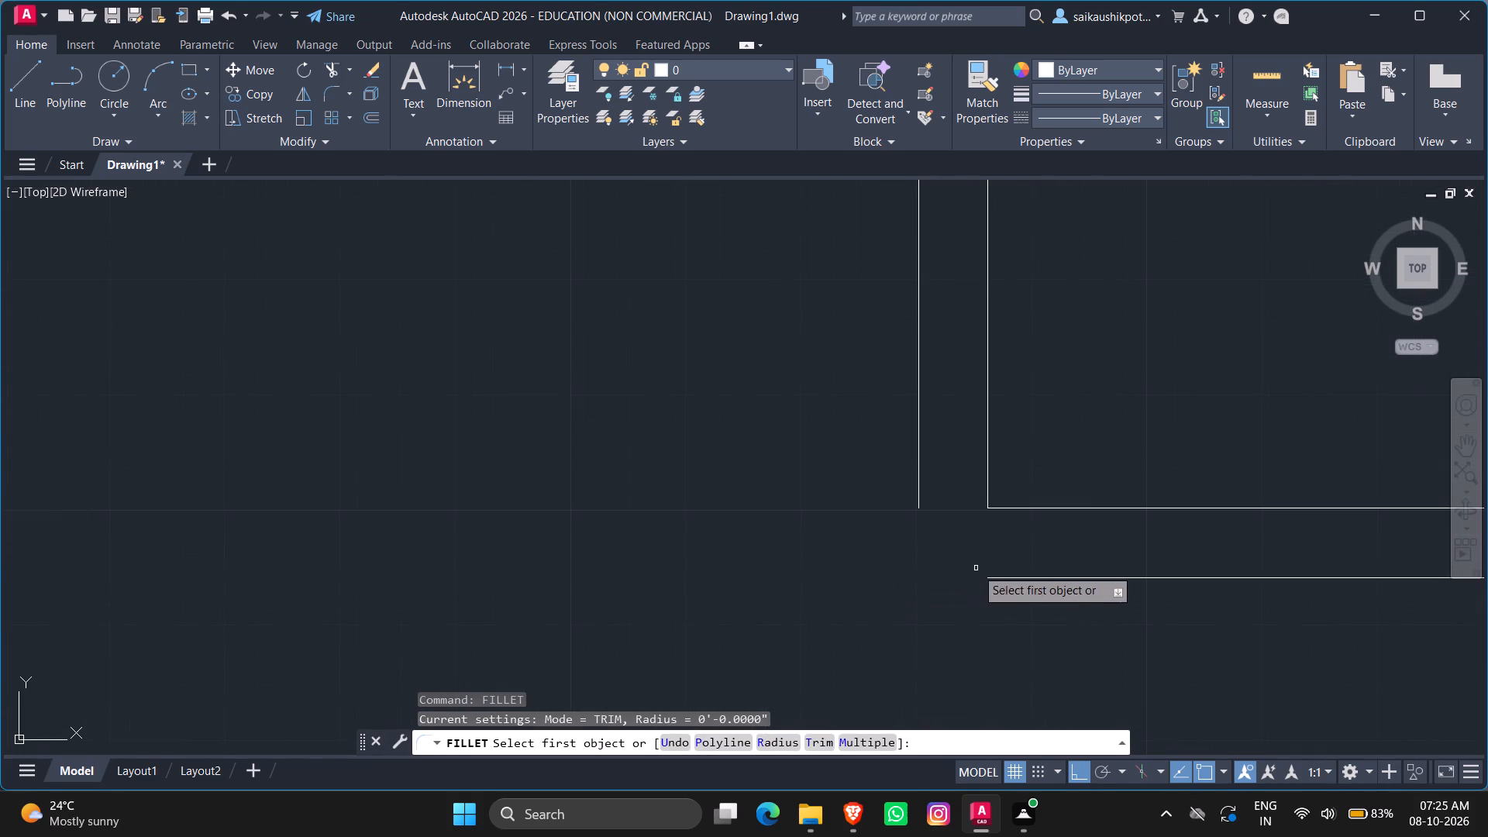
{"action": "left_click", "coordinate": [989, 579]}
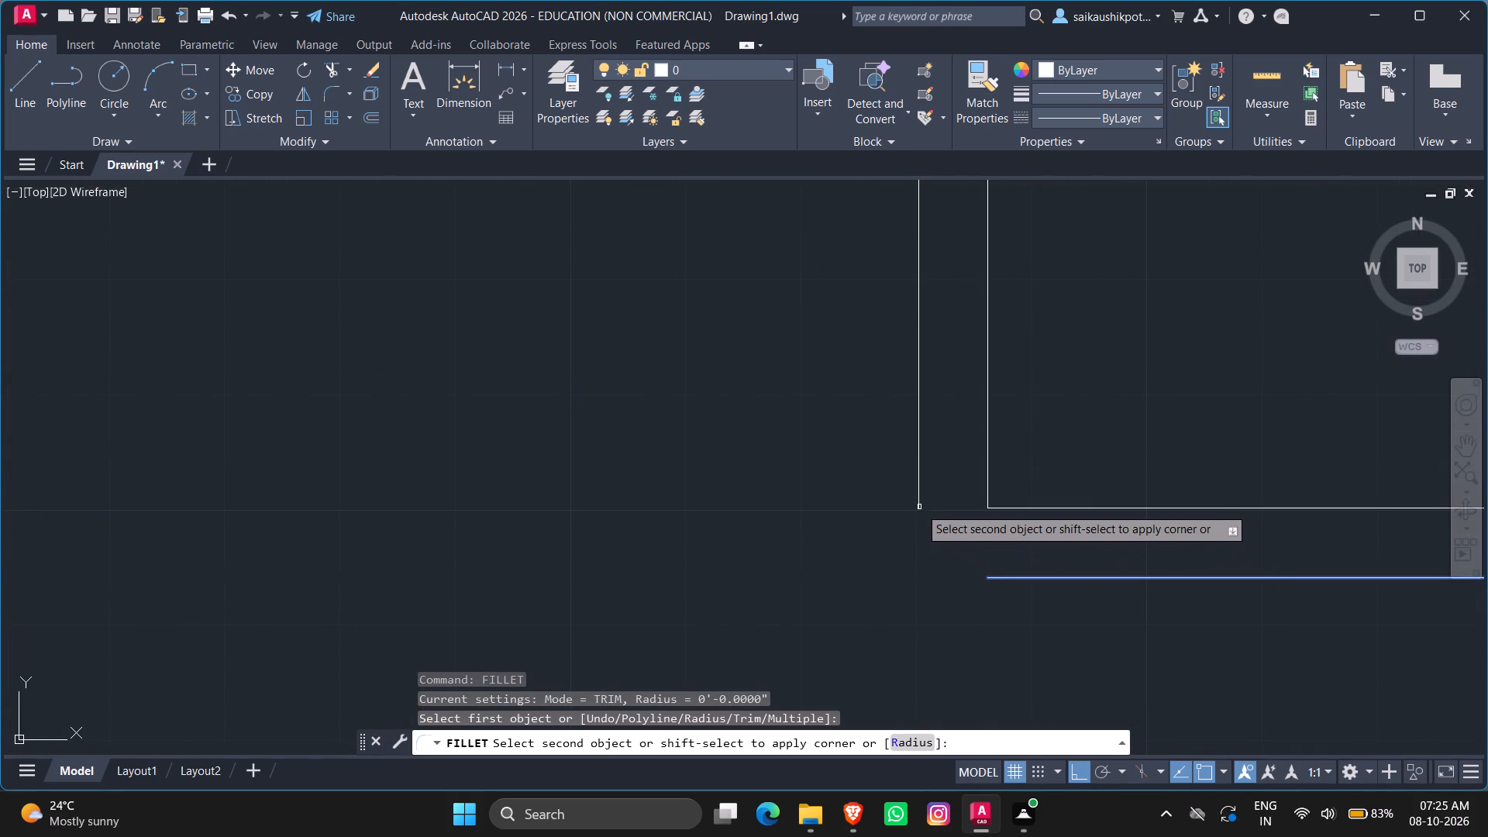
{"action": "left_click", "coordinate": [916, 501]}
{"action": "key", "text": "Escape"}
Fillet the outer left and outer bottom wall lines of the large lower left-side room to close its lower-left corner.
{"action": "scroll", "coordinate": [880, 616], "scroll_direction": "down", "scroll_amount": 4}
{"action": "scroll", "coordinate": [742, 604], "scroll_direction": "down", "scroll_amount": 2}
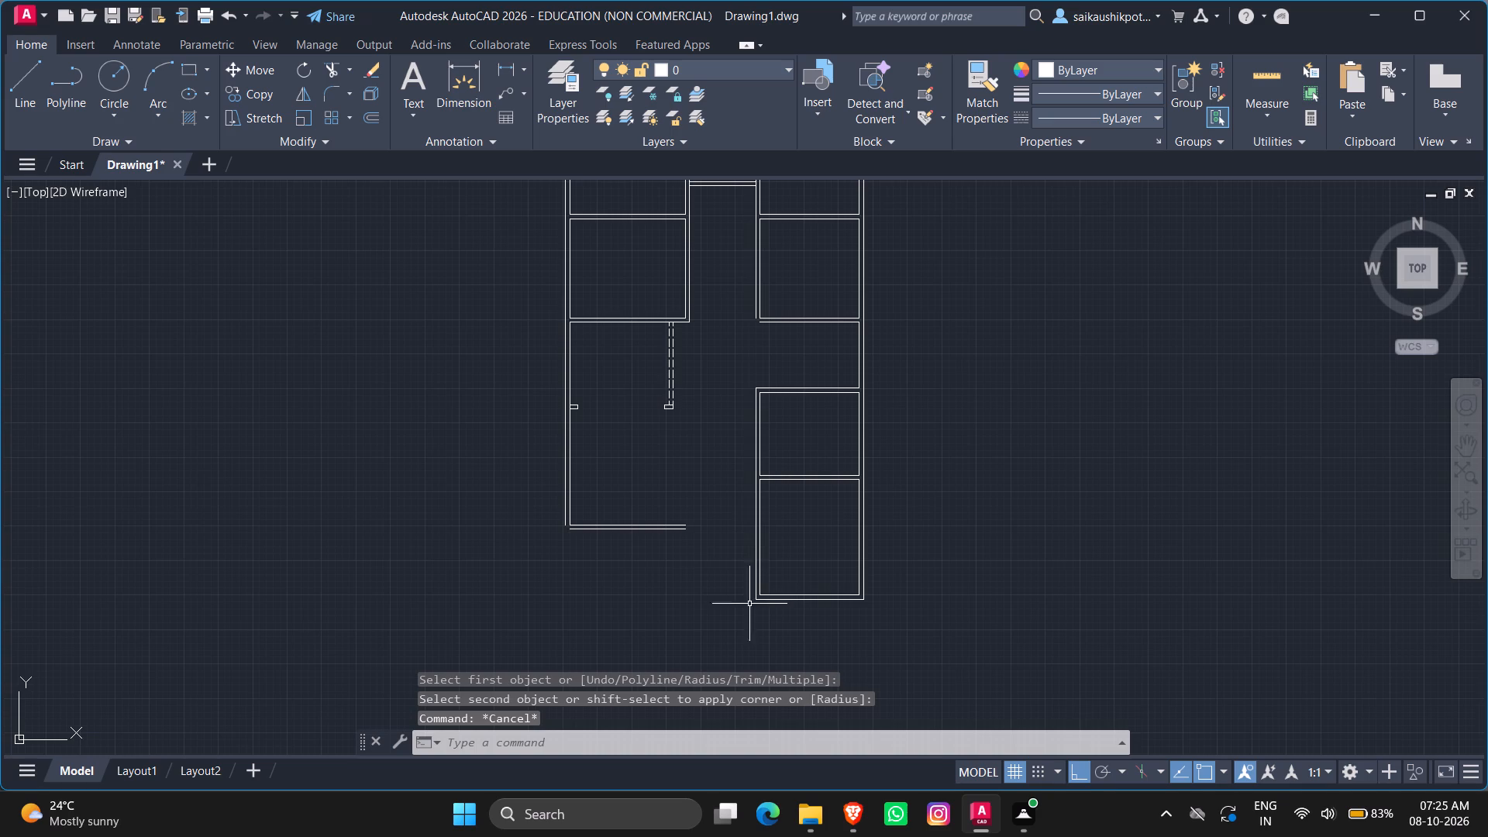
{"action": "scroll", "coordinate": [986, 520], "scroll_direction": "down", "scroll_amount": 1}
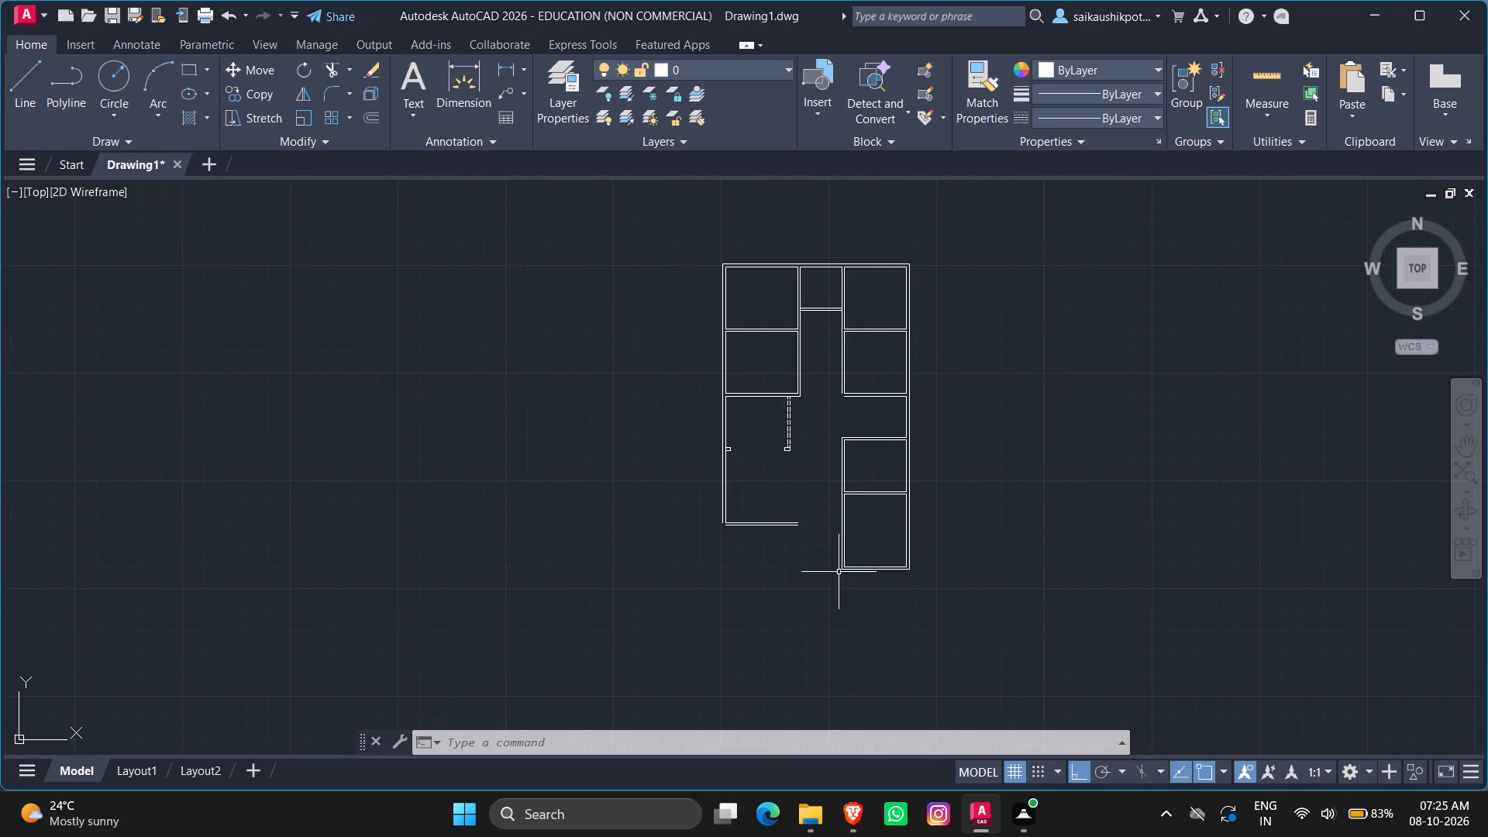
{"action": "scroll", "coordinate": [781, 549], "scroll_direction": "up", "scroll_amount": 2}
{"action": "scroll", "coordinate": [770, 432], "scroll_direction": "up", "scroll_amount": 1}
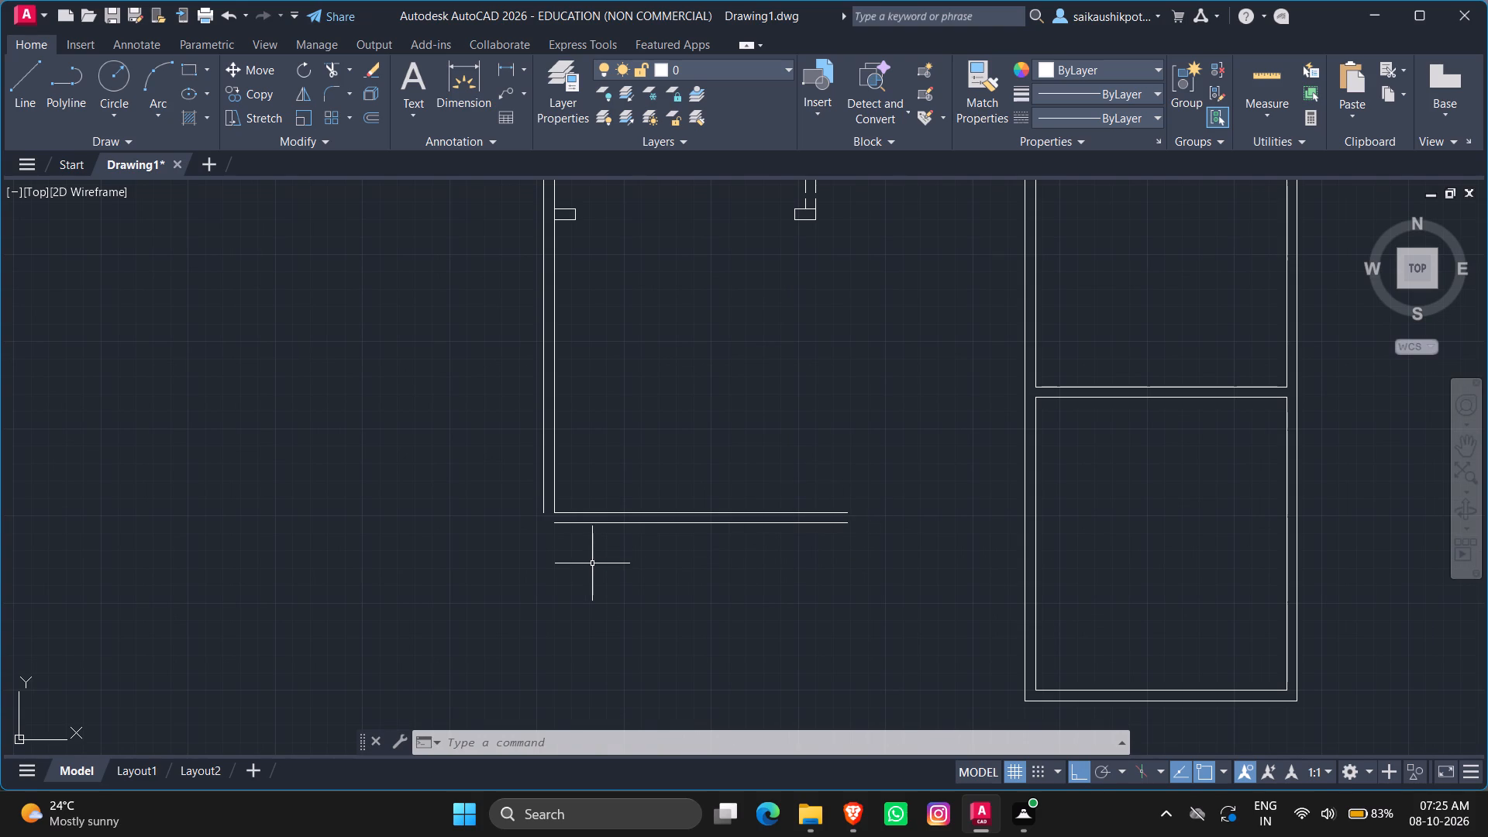
{"action": "key", "text": "space"}
{"action": "scroll", "coordinate": [498, 509], "scroll_direction": "up", "scroll_amount": 3}
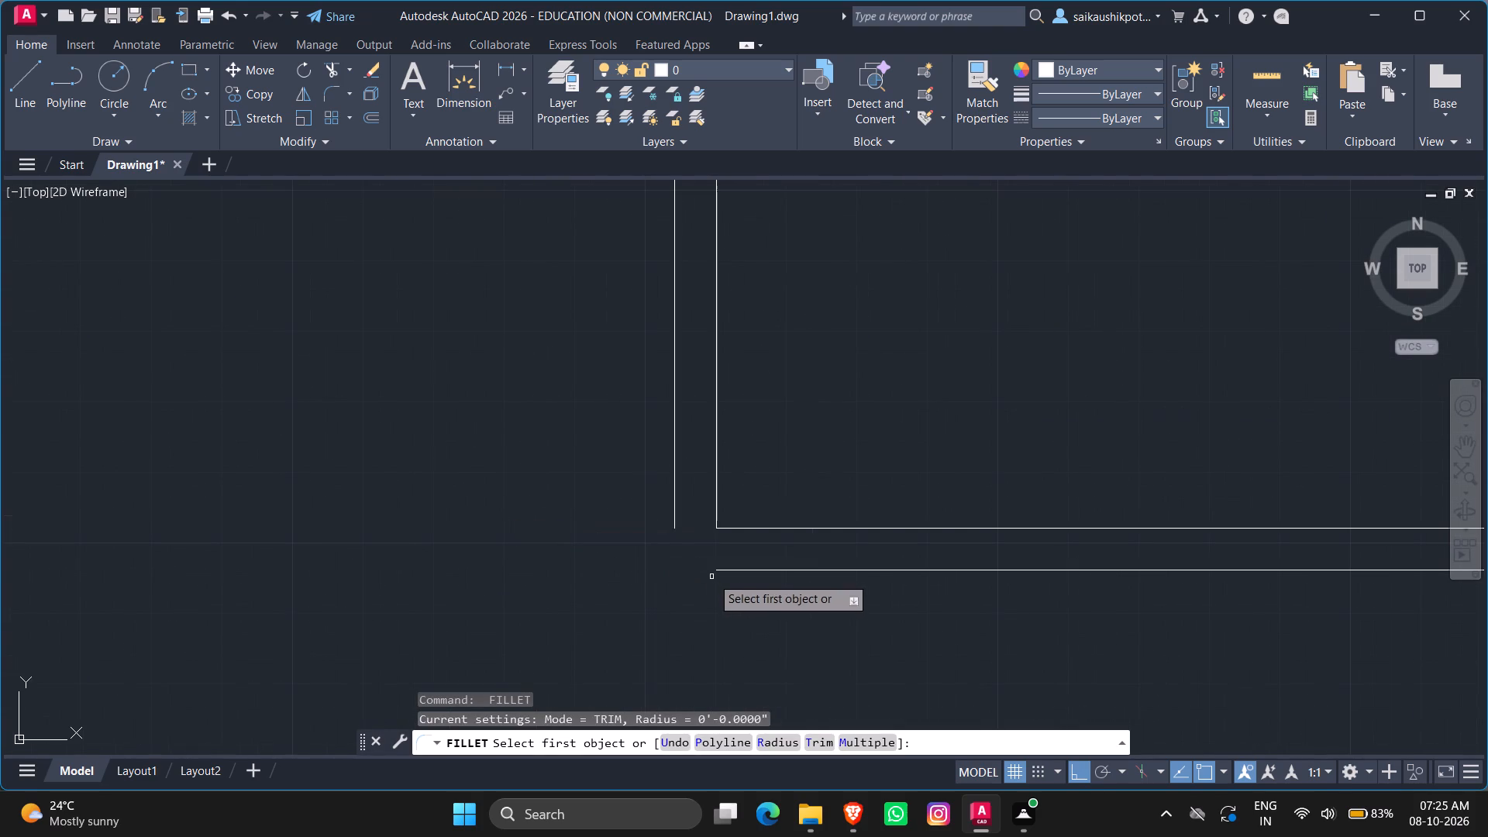
{"action": "left_click", "coordinate": [717, 570]}
{"action": "left_click", "coordinate": [674, 518]}
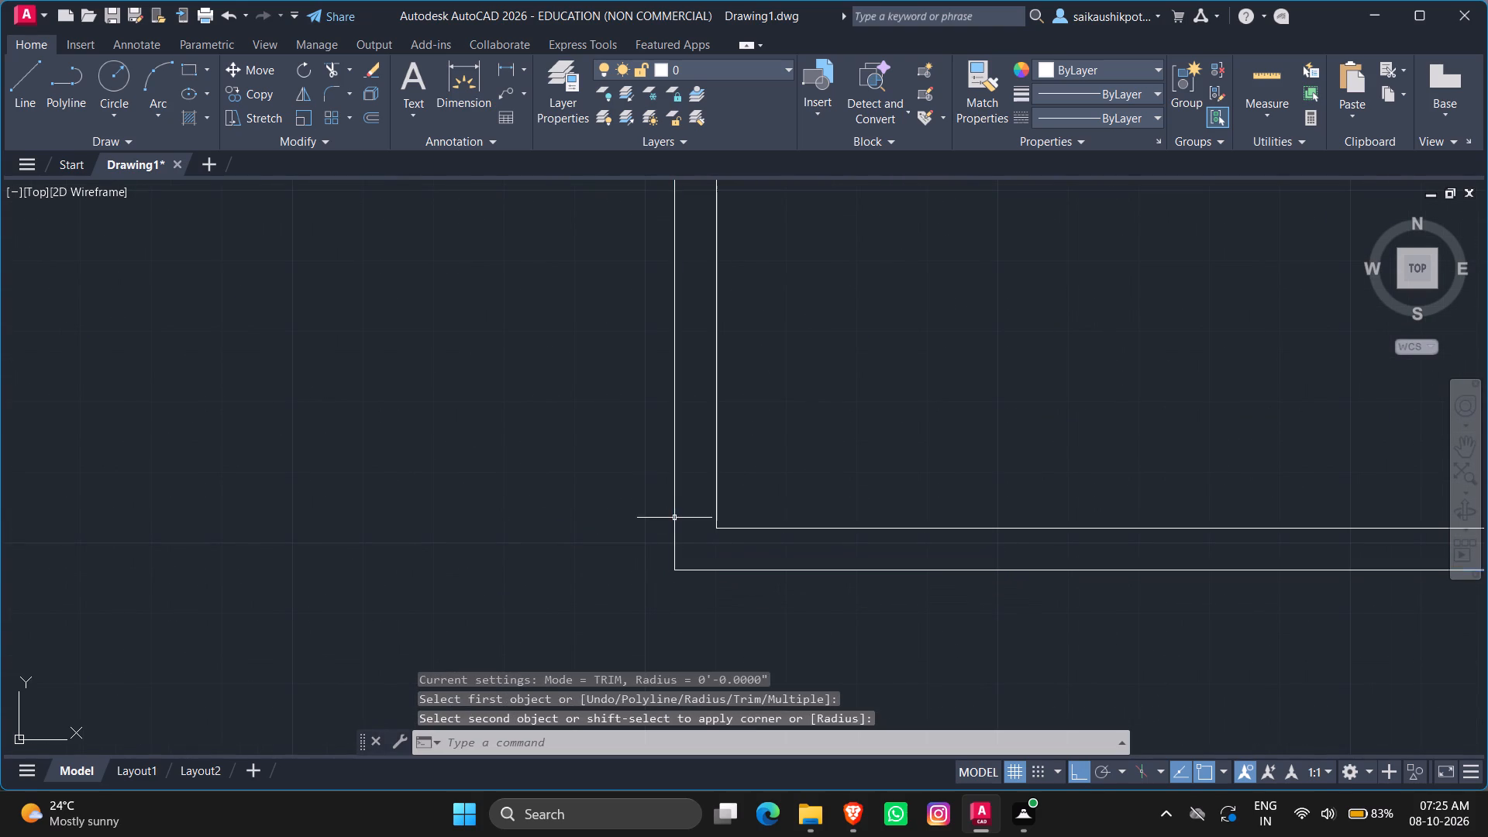
{"action": "scroll", "coordinate": [622, 562], "scroll_direction": "down", "scroll_amount": 4}
{"action": "key", "text": "Escape"}
{"action": "key", "text": "Escape"}
Draw an 8' vertical line upward from the right end of the large left-side room's inner bottom wall line.
{"action": "key", "text": "l"}
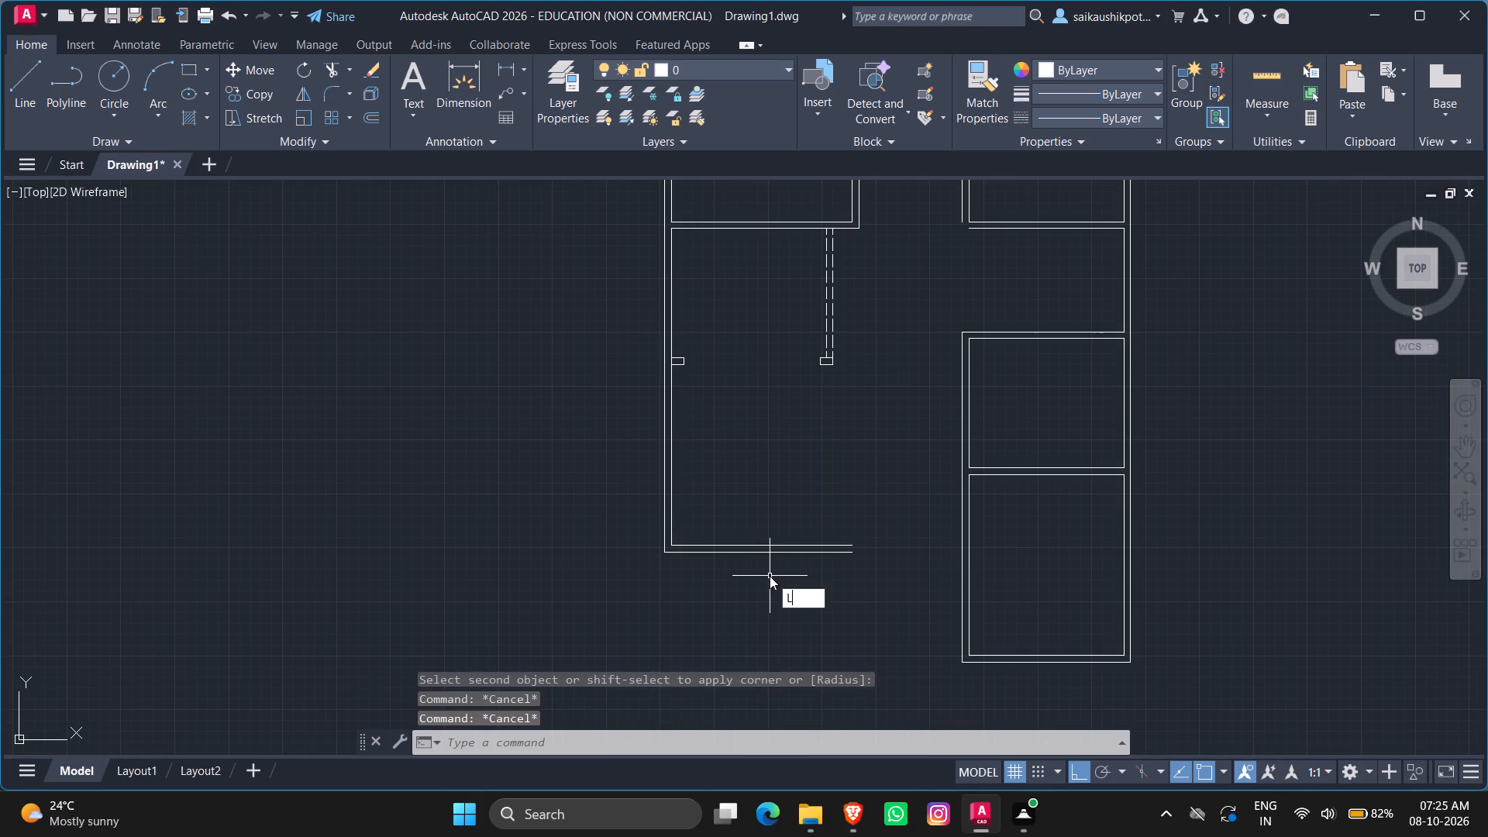
{"action": "key", "text": "Return"}
{"action": "scroll", "coordinate": [851, 541], "scroll_direction": "up", "scroll_amount": 4}
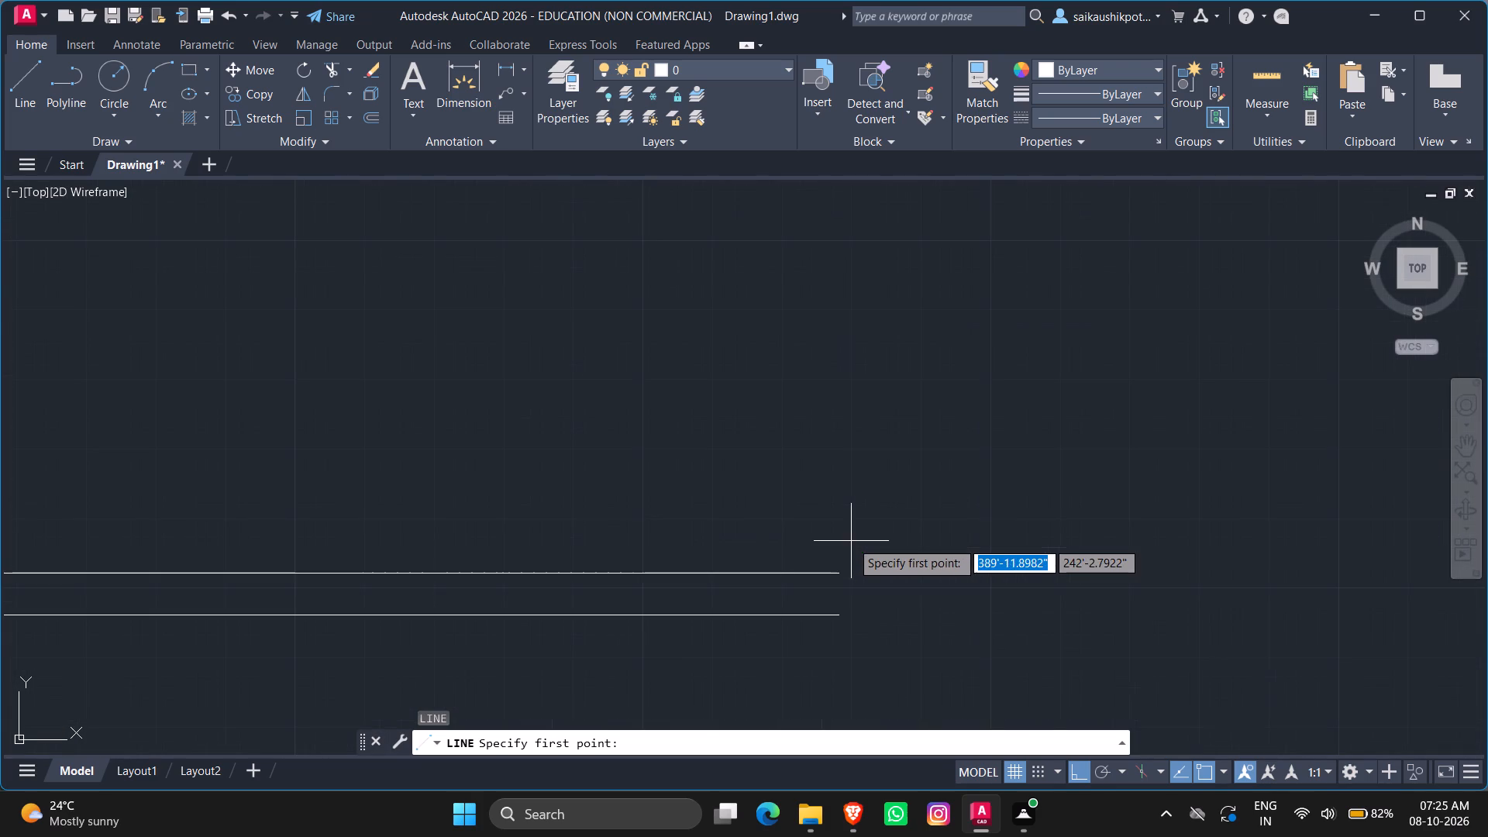
{"action": "left_click", "coordinate": [839, 568]}
{"action": "scroll", "coordinate": [812, 253], "scroll_direction": "down", "scroll_amount": 3}
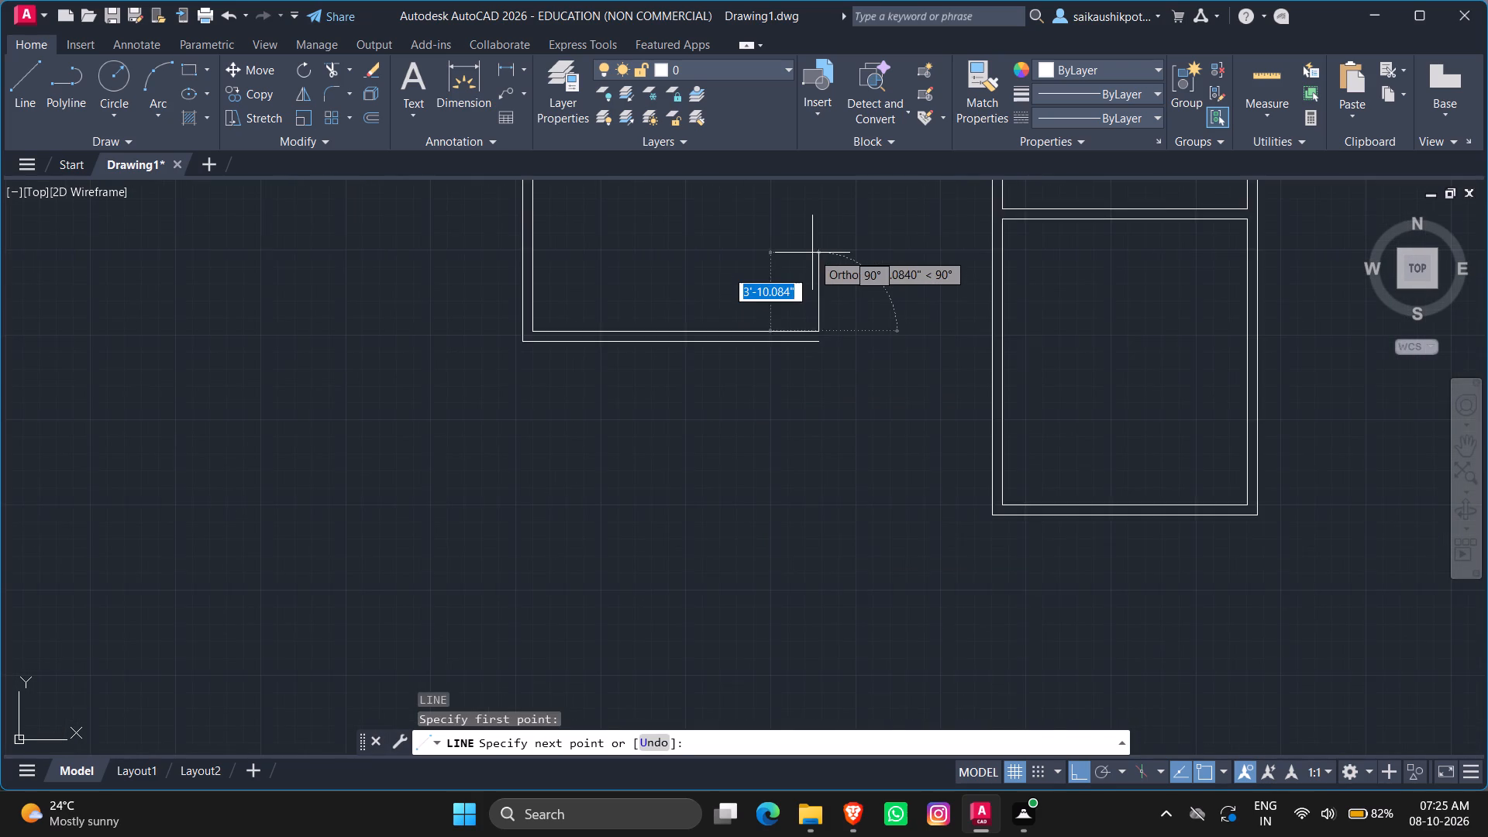
{"action": "scroll", "coordinate": [812, 253], "scroll_direction": "down", "scroll_amount": 1}
{"action": "scroll", "coordinate": [812, 253], "scroll_direction": "up", "scroll_amount": 1}
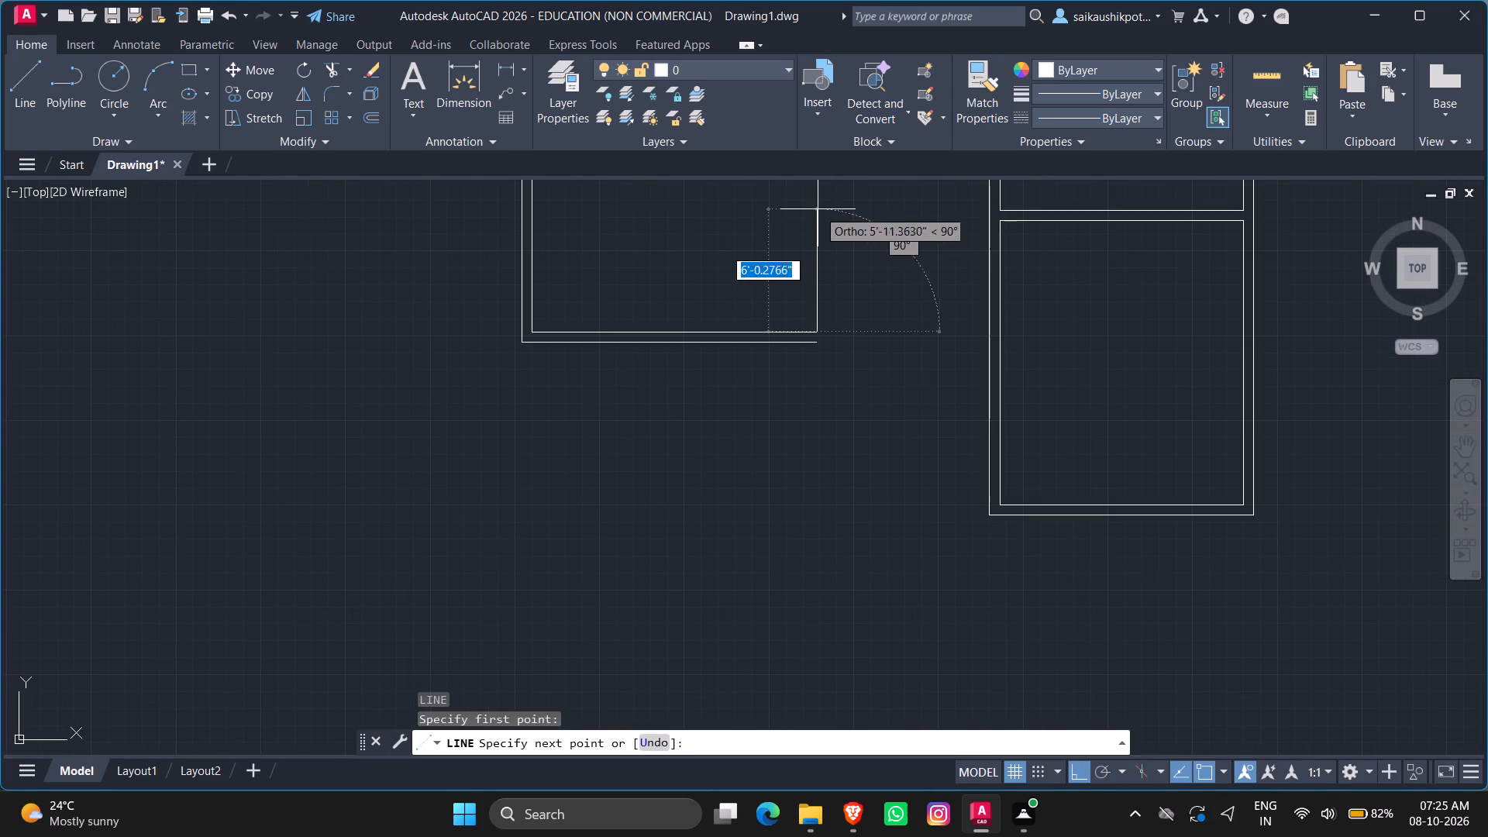
{"action": "scroll", "coordinate": [818, 197], "scroll_direction": "down", "scroll_amount": 2}
{"action": "scroll", "coordinate": [789, 408], "scroll_direction": "down", "scroll_amount": 1}
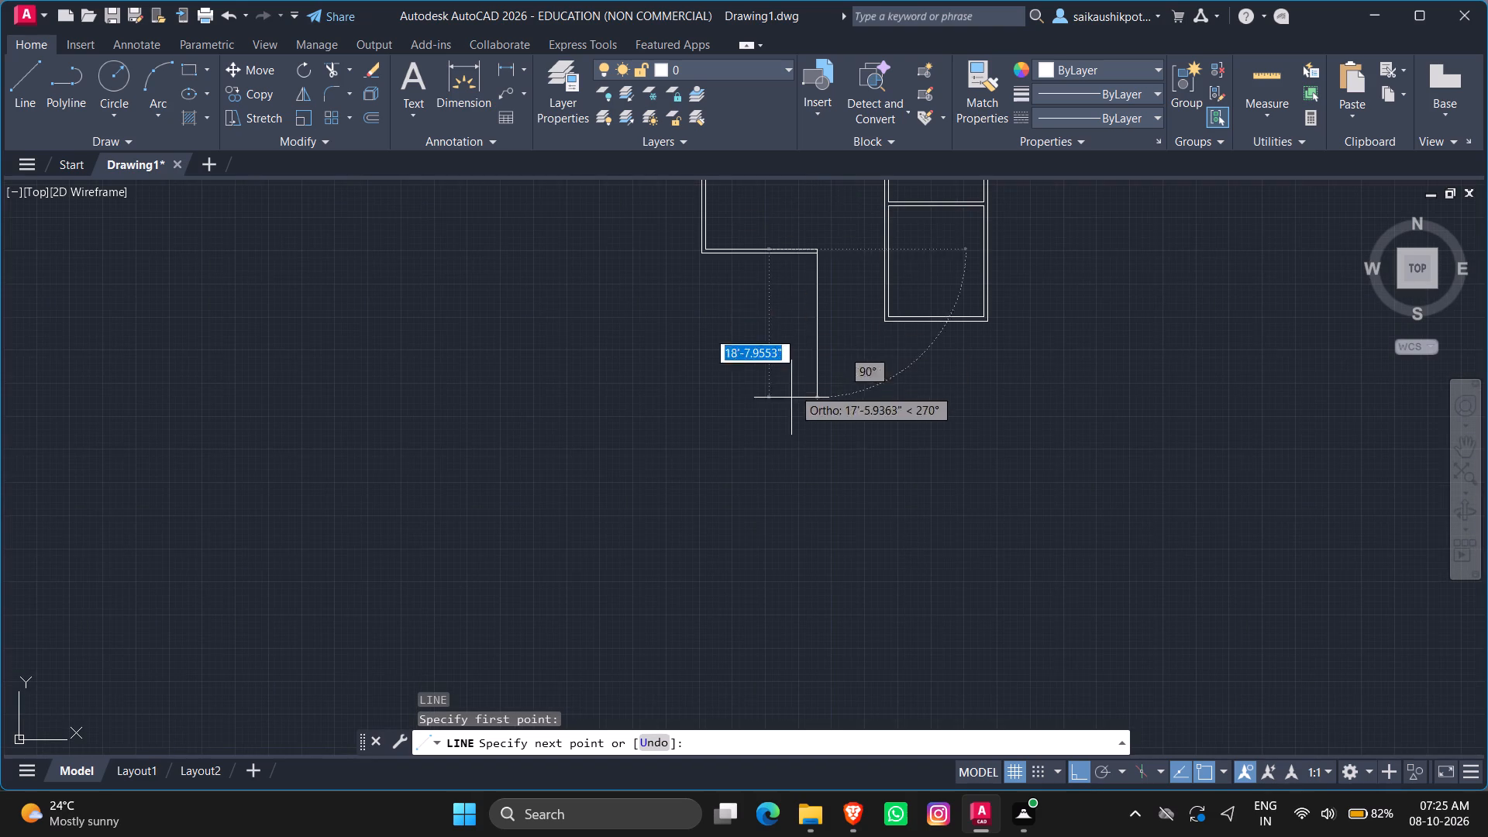
{"action": "scroll", "coordinate": [777, 521], "scroll_direction": "down", "scroll_amount": 2}
{"action": "scroll", "coordinate": [772, 394], "scroll_direction": "up", "scroll_amount": 4}
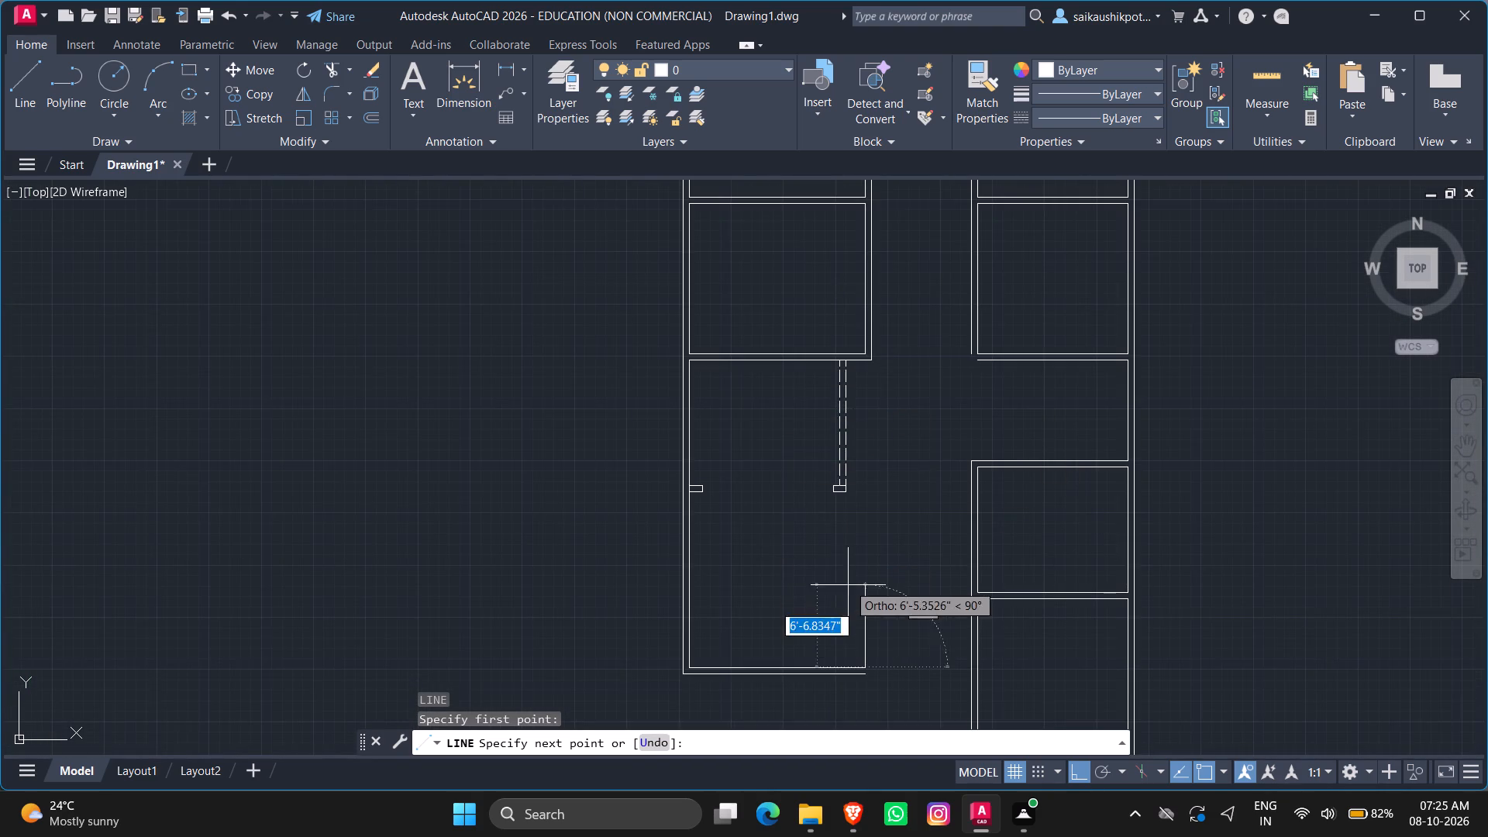
{"action": "scroll", "coordinate": [848, 581], "scroll_direction": "up", "scroll_amount": 1}
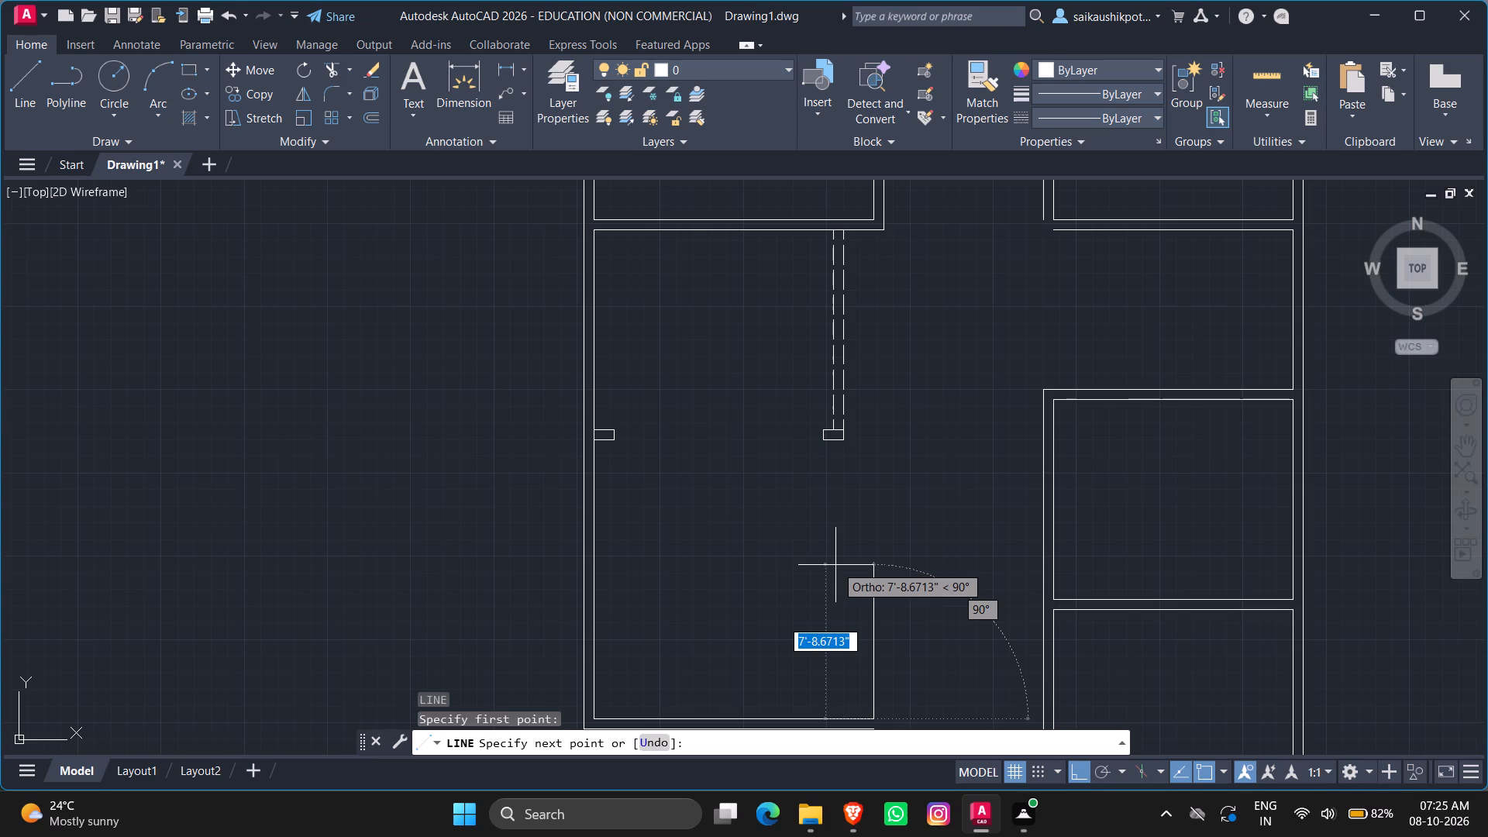
{"action": "type", "text": "8'"}
{"action": "key", "text": "Return"}
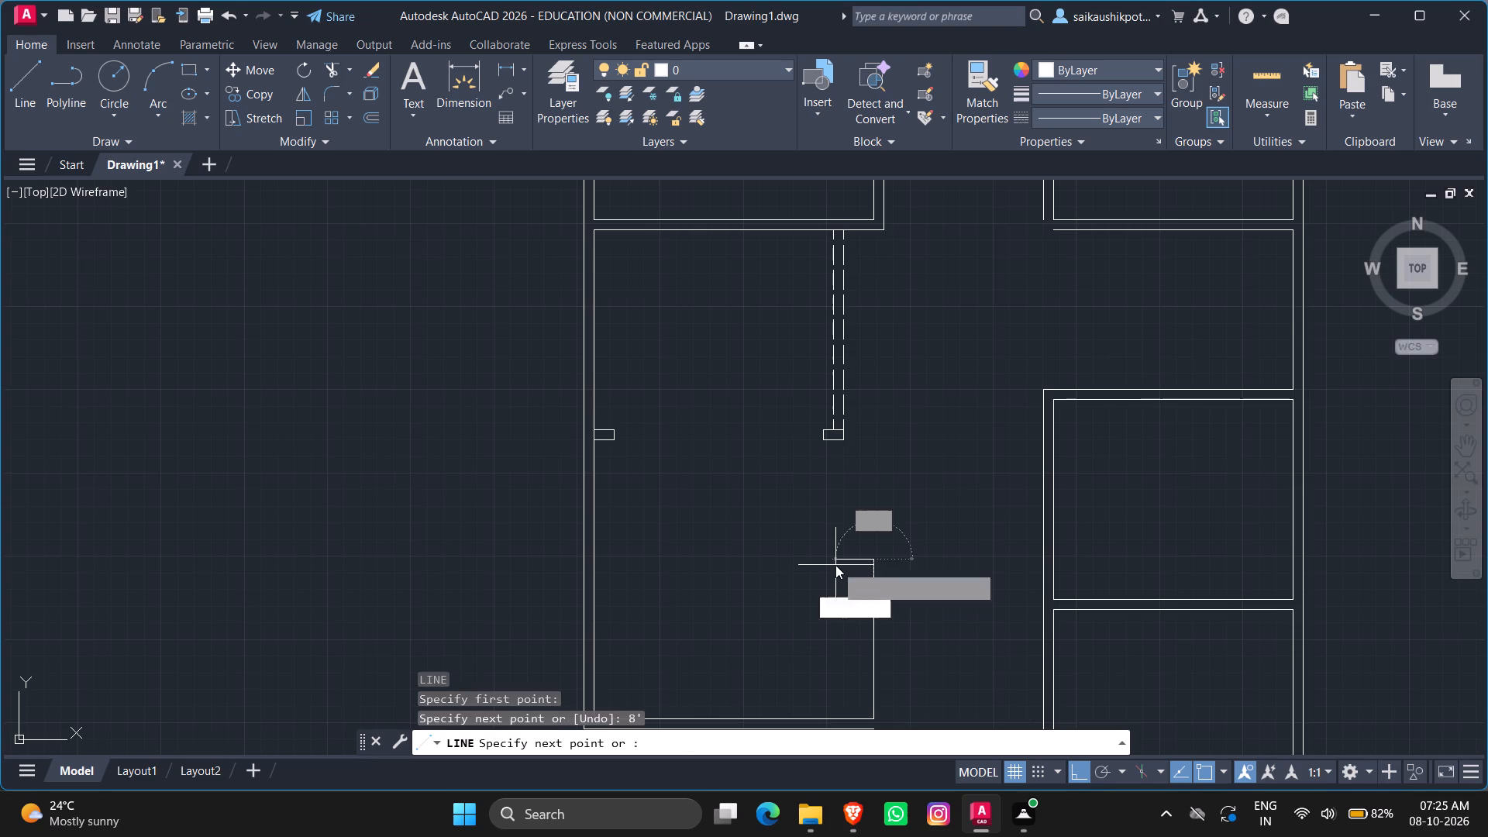
{"action": "key", "text": "Escape"}
Offset the large left-side room's 8' vertical line 6" outward toward the corridor.
{"action": "scroll", "coordinate": [953, 558], "scroll_direction": "down", "scroll_amount": 2}
{"action": "scroll", "coordinate": [948, 649], "scroll_direction": "up", "scroll_amount": 2}
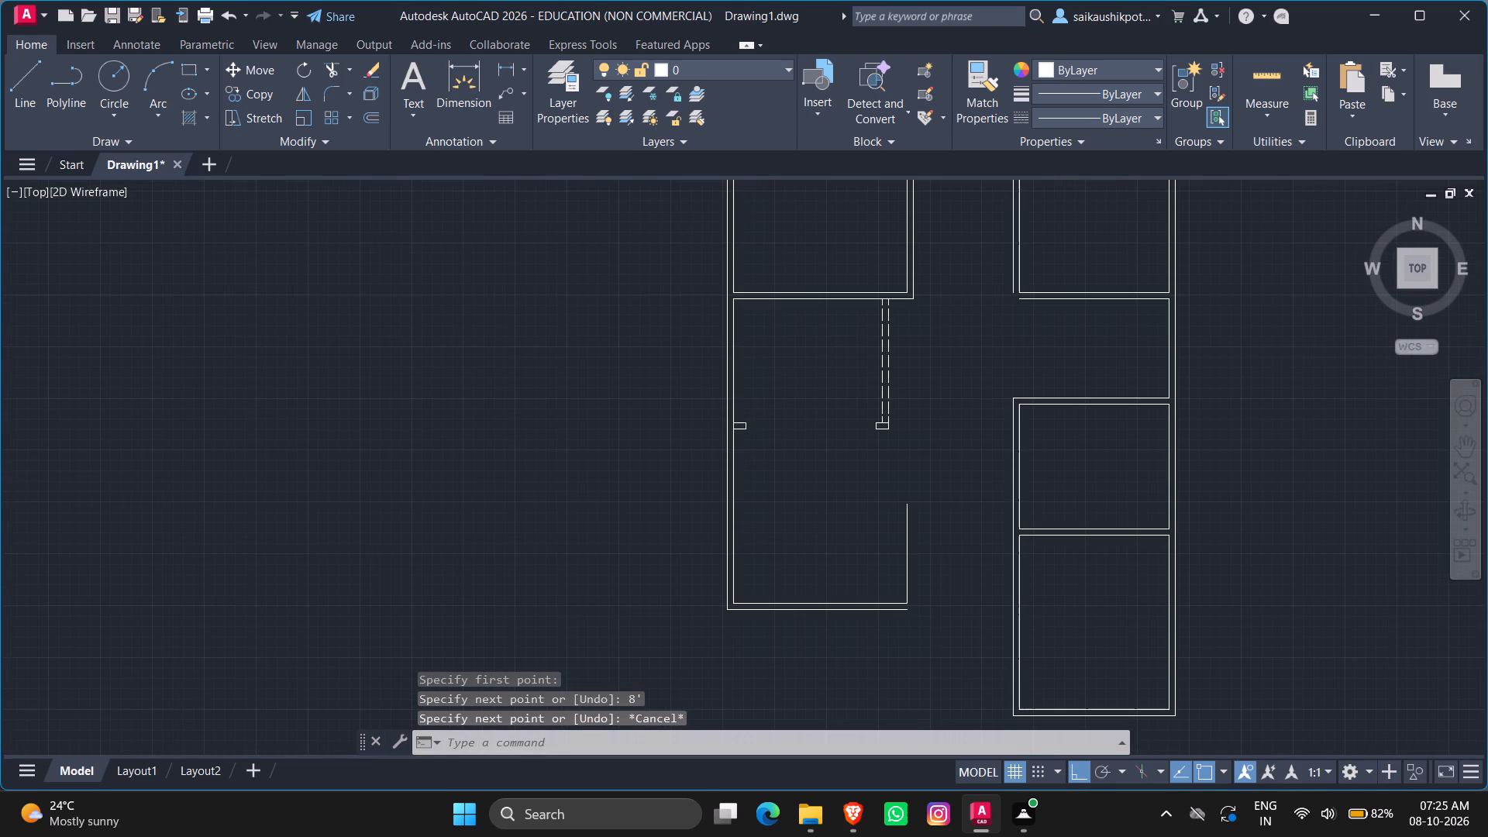
{"action": "key", "text": "o"}
{"action": "key", "text": "Return"}
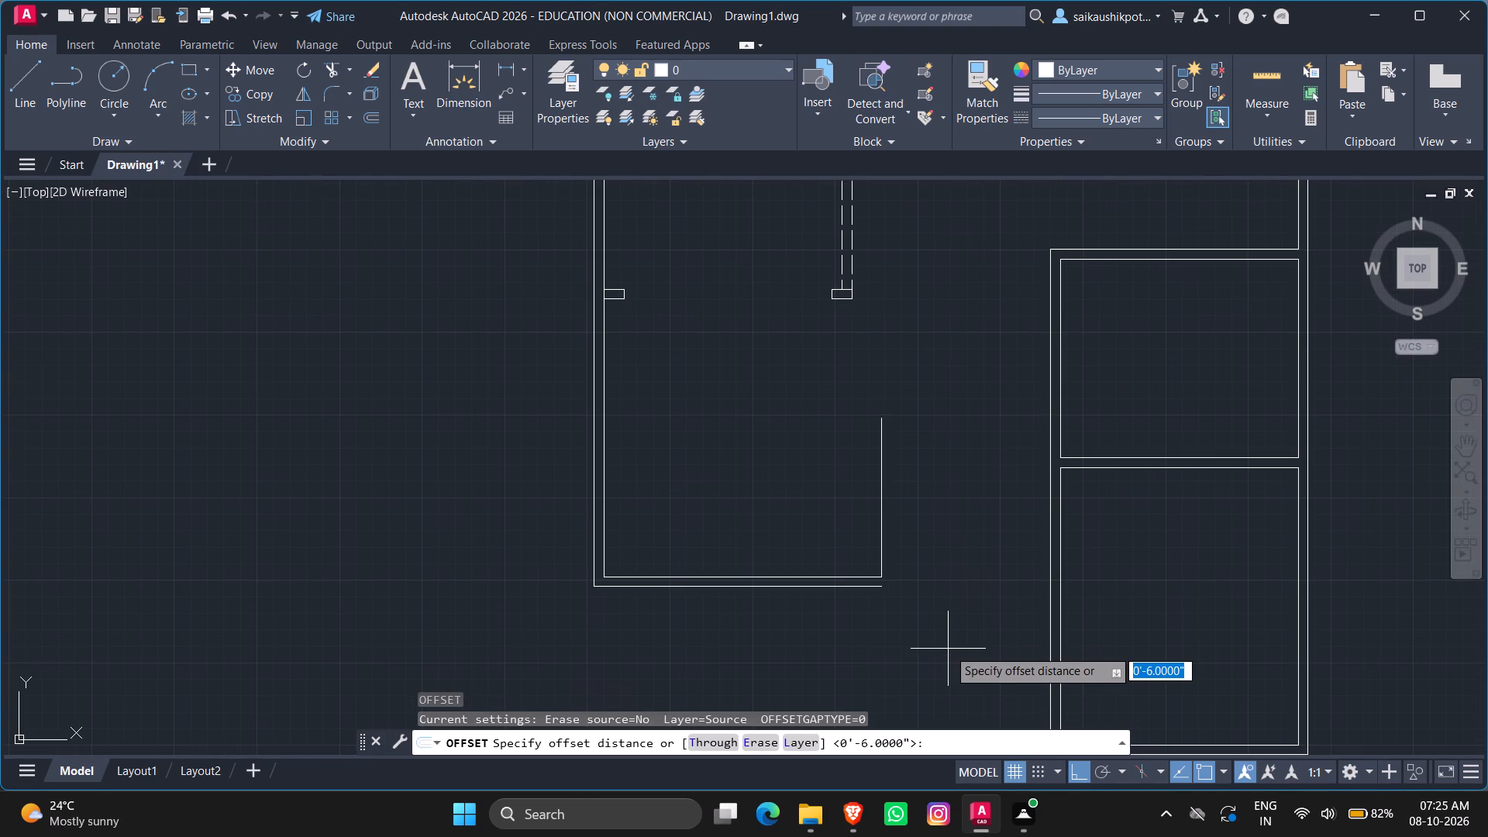
{"action": "type", "text": "6\""}
{"action": "key", "text": "Return"}
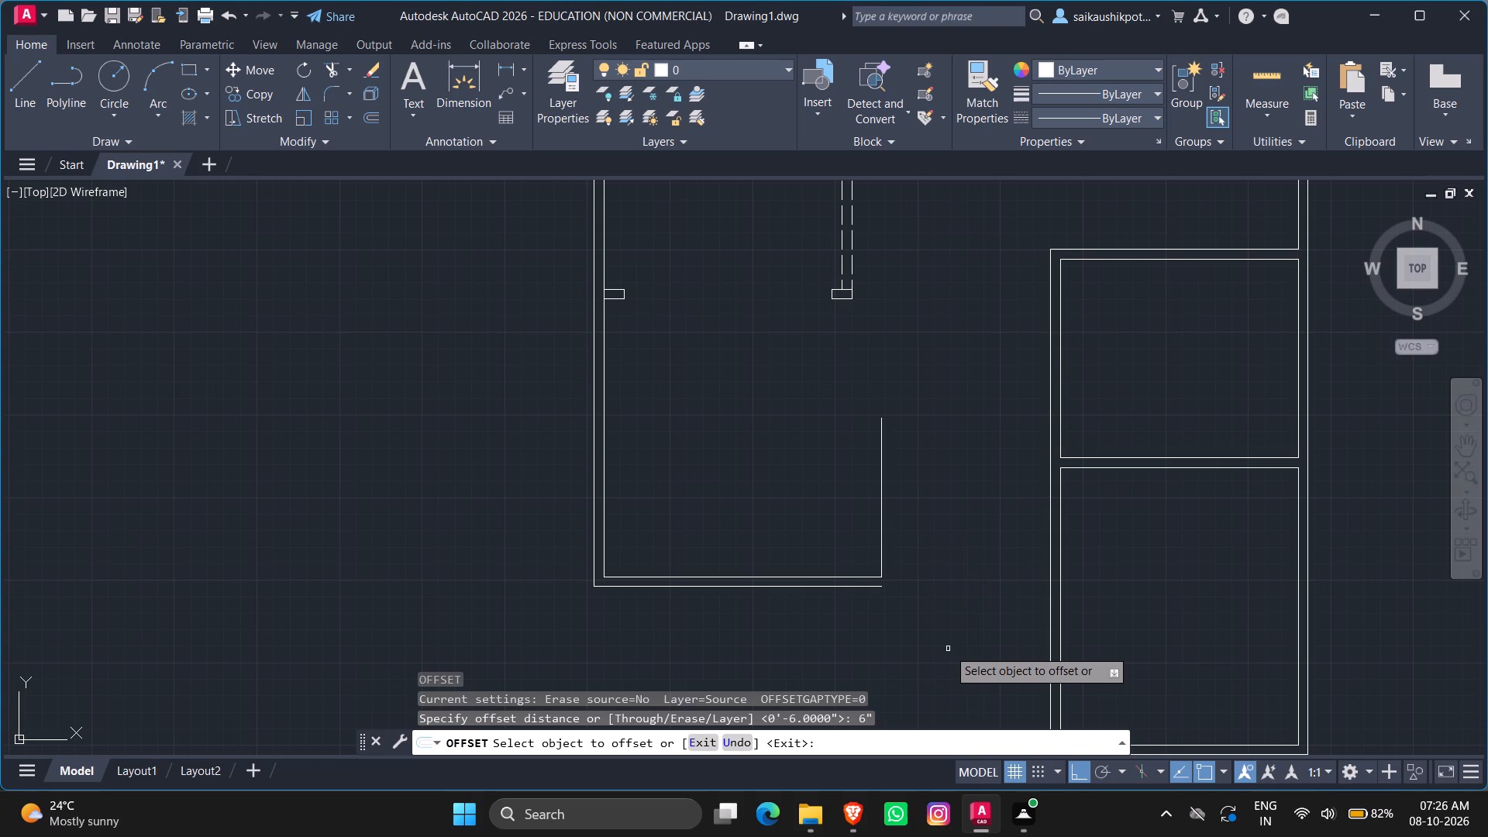
{"action": "left_click", "coordinate": [883, 555]}
{"action": "left_click", "coordinate": [919, 579]}
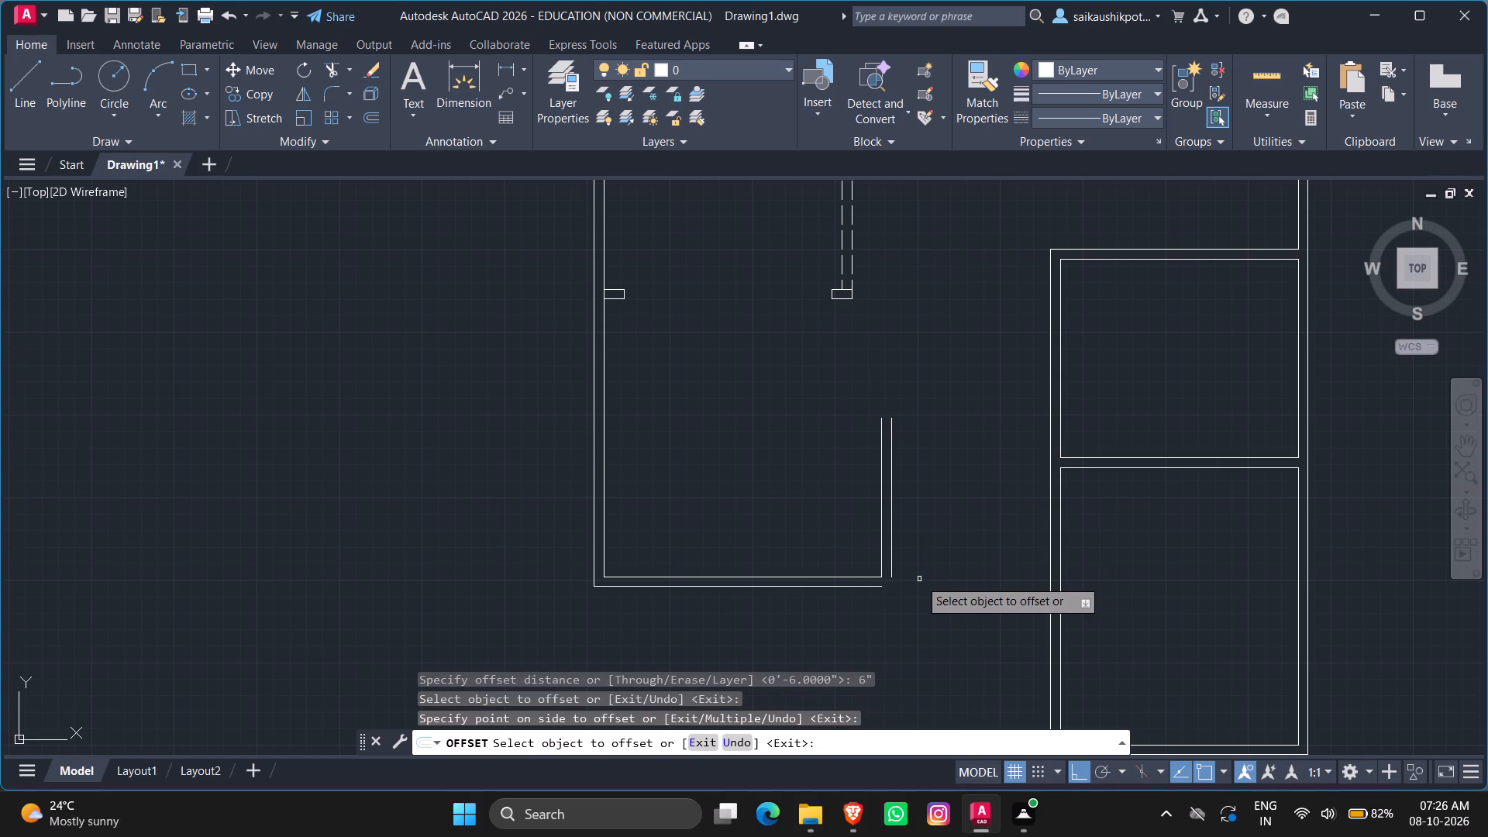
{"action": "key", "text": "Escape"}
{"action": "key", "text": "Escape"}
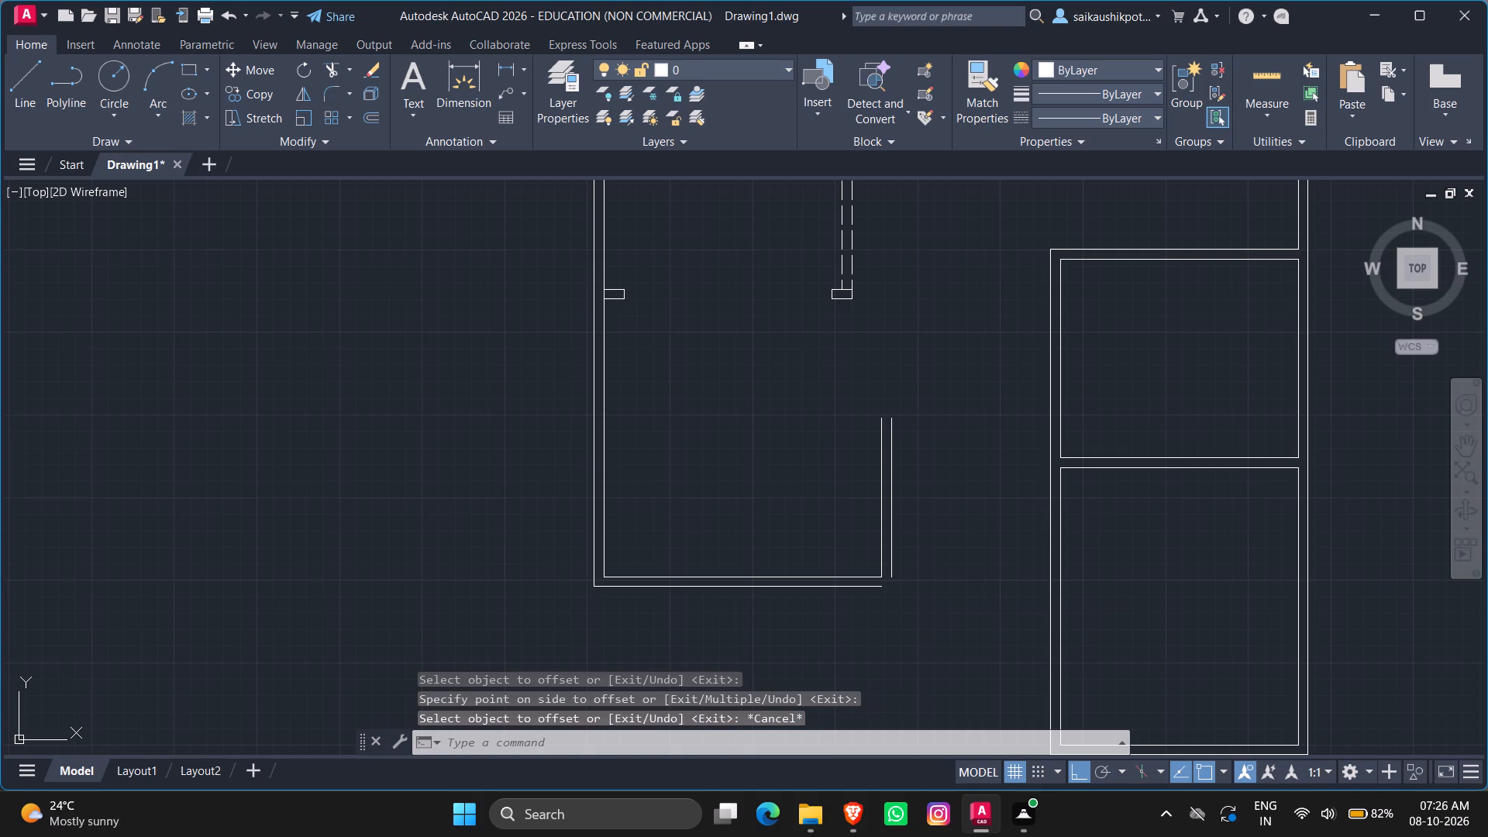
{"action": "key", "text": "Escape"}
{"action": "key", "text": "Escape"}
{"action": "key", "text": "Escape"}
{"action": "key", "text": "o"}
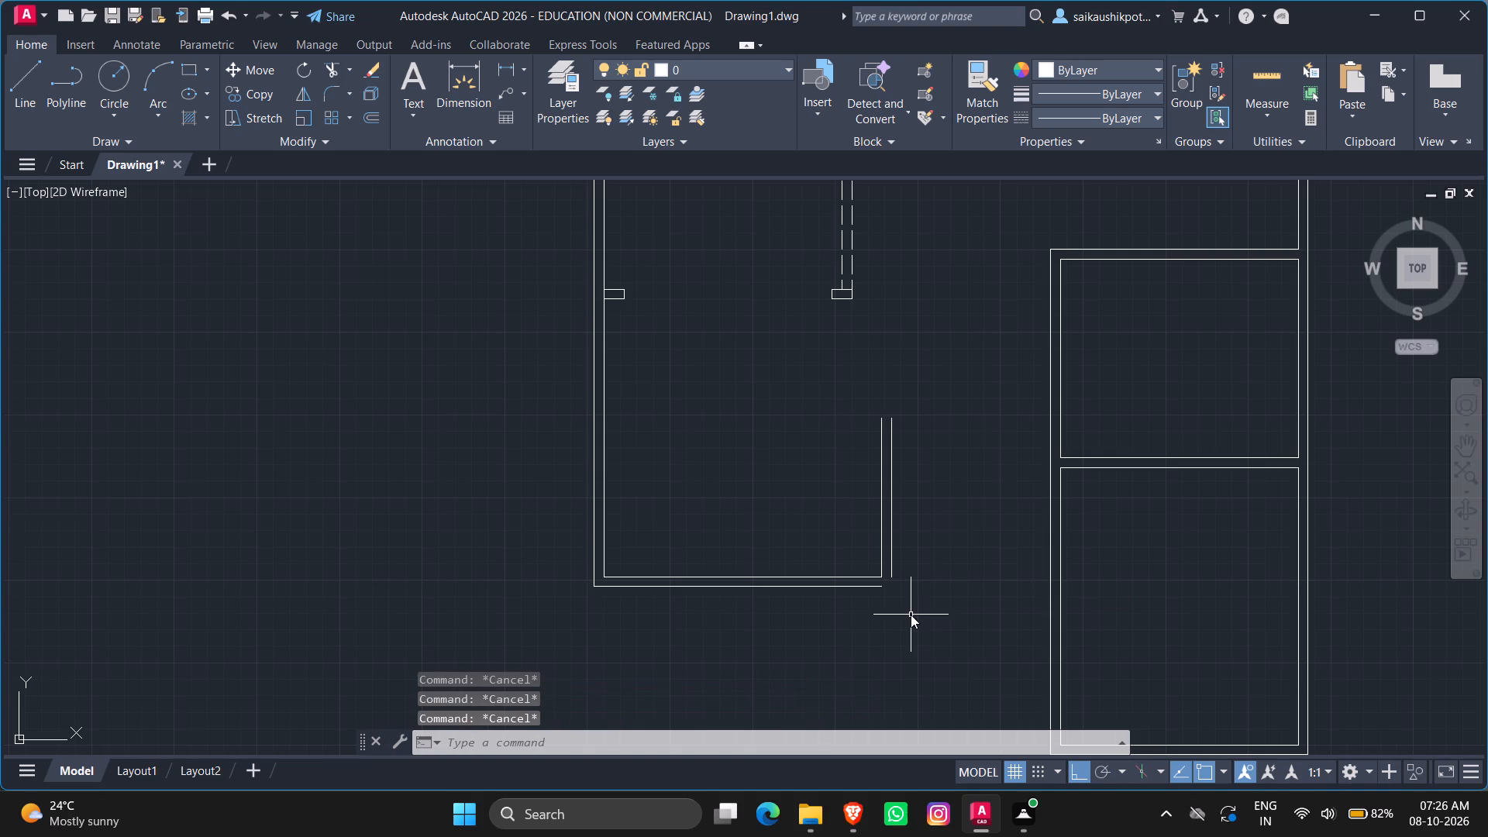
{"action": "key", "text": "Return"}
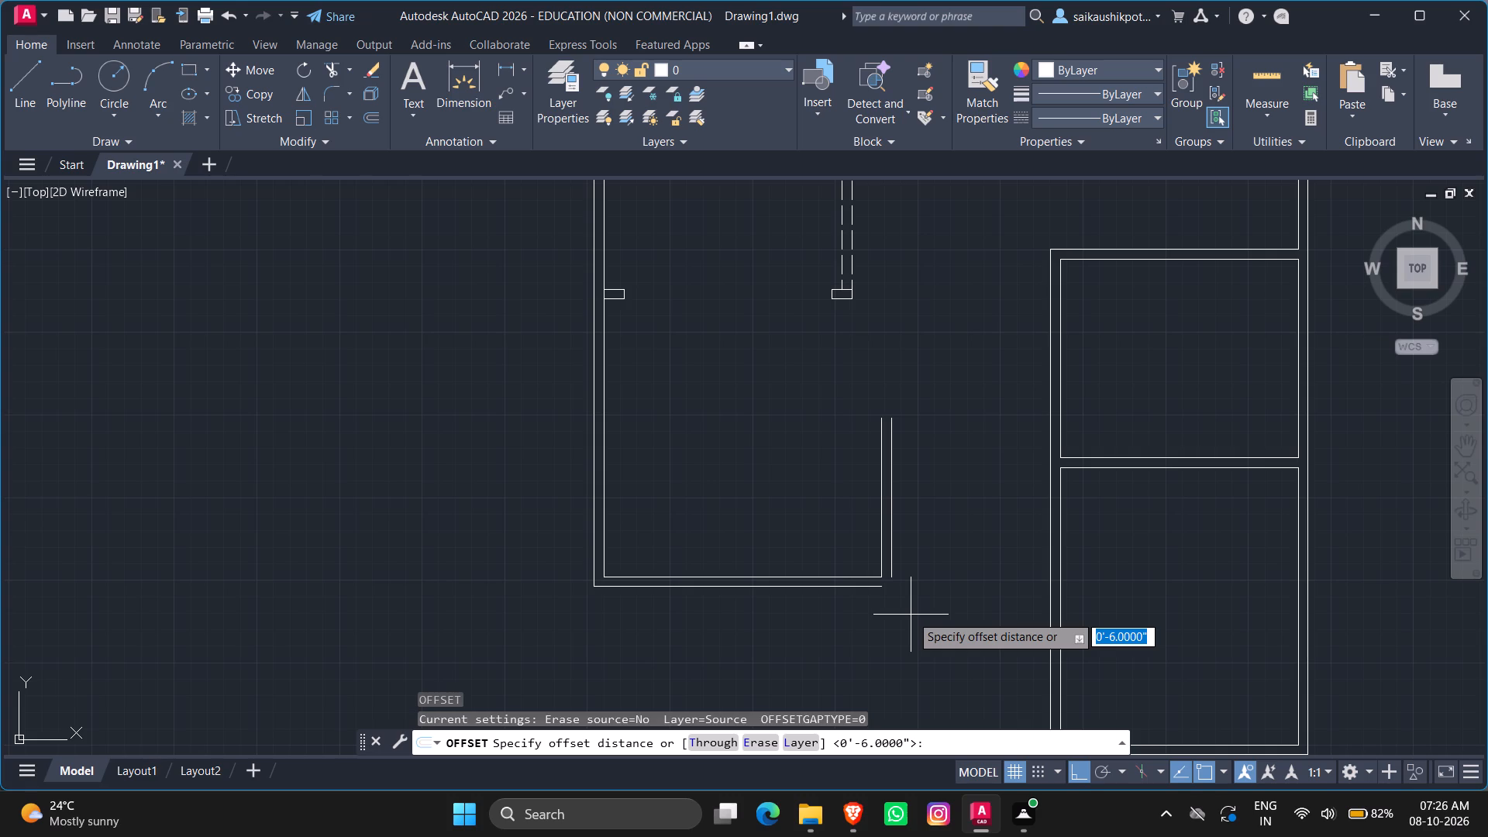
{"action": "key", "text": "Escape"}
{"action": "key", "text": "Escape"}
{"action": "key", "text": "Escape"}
Fillet the outer corridor-side and outer bottom wall lines of the large lower left-side room to close its lower-right corner.
{"action": "type", "text": "FILLET"}
{"action": "key", "text": "Return"}
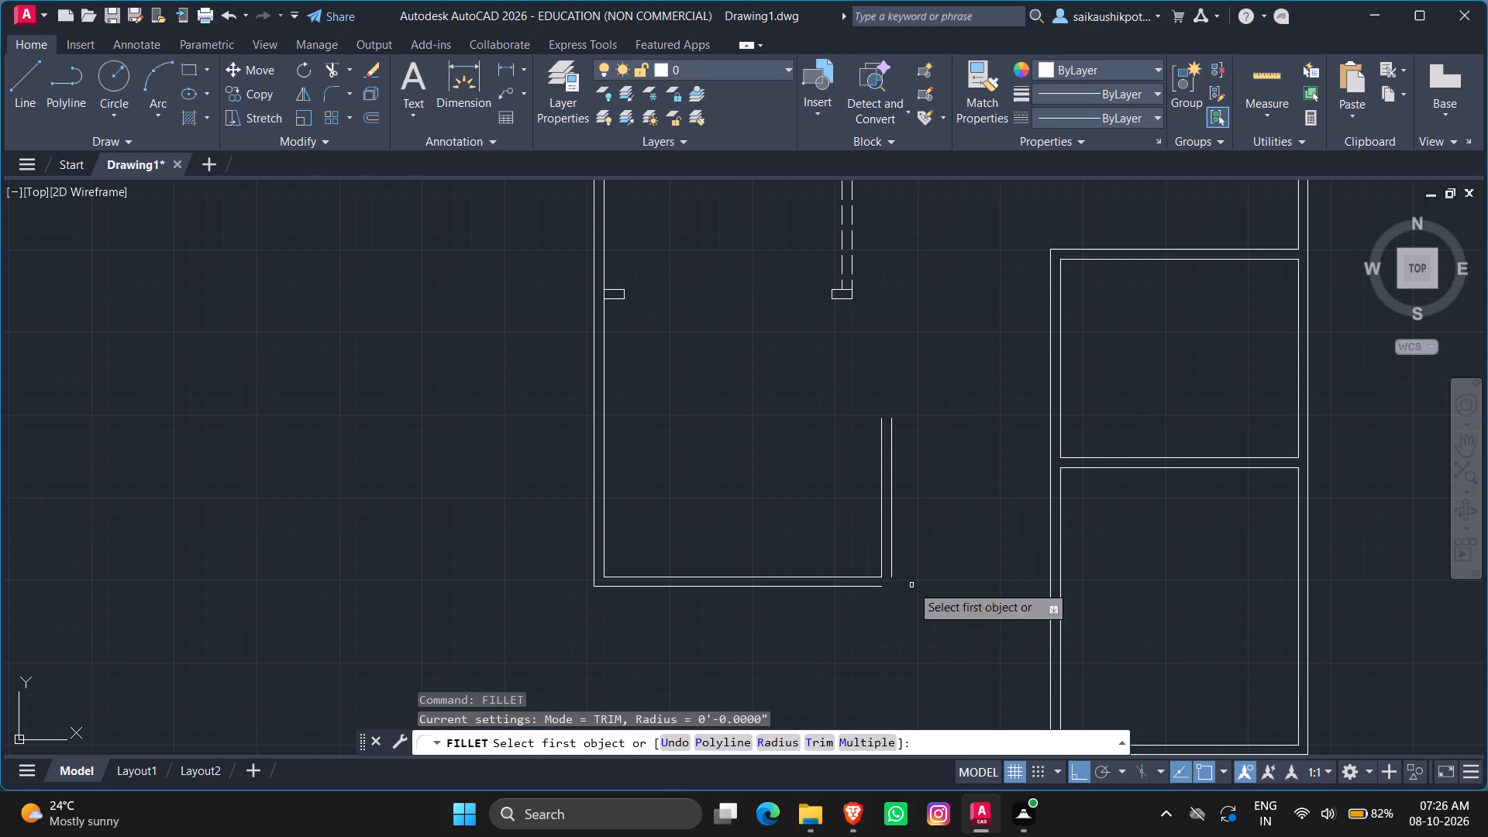
{"action": "left_click", "coordinate": [894, 570]}
{"action": "left_click", "coordinate": [880, 587]}
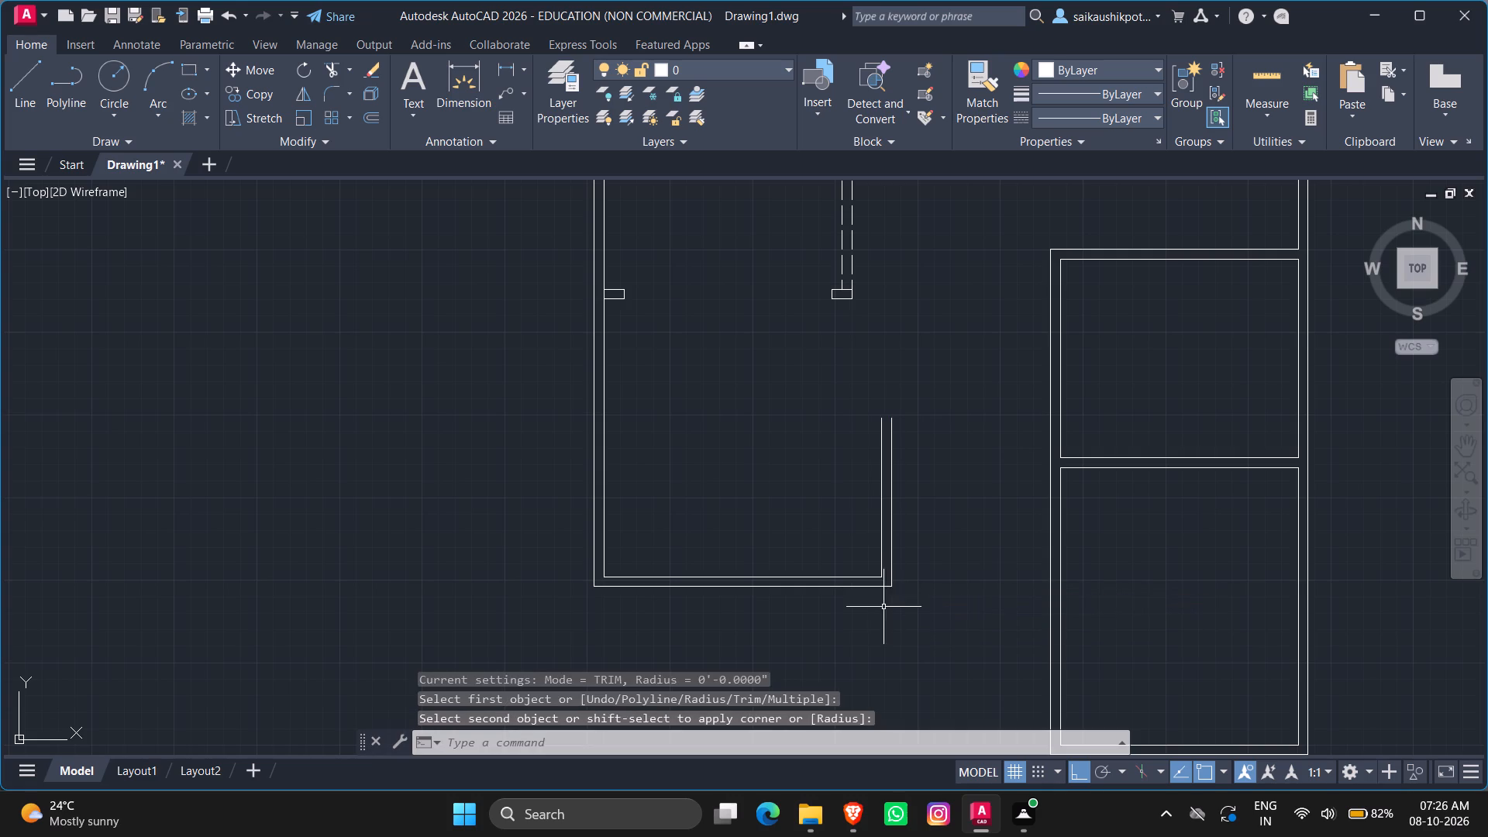
{"action": "key", "text": "Escape"}
{"action": "key", "text": "Escape"}
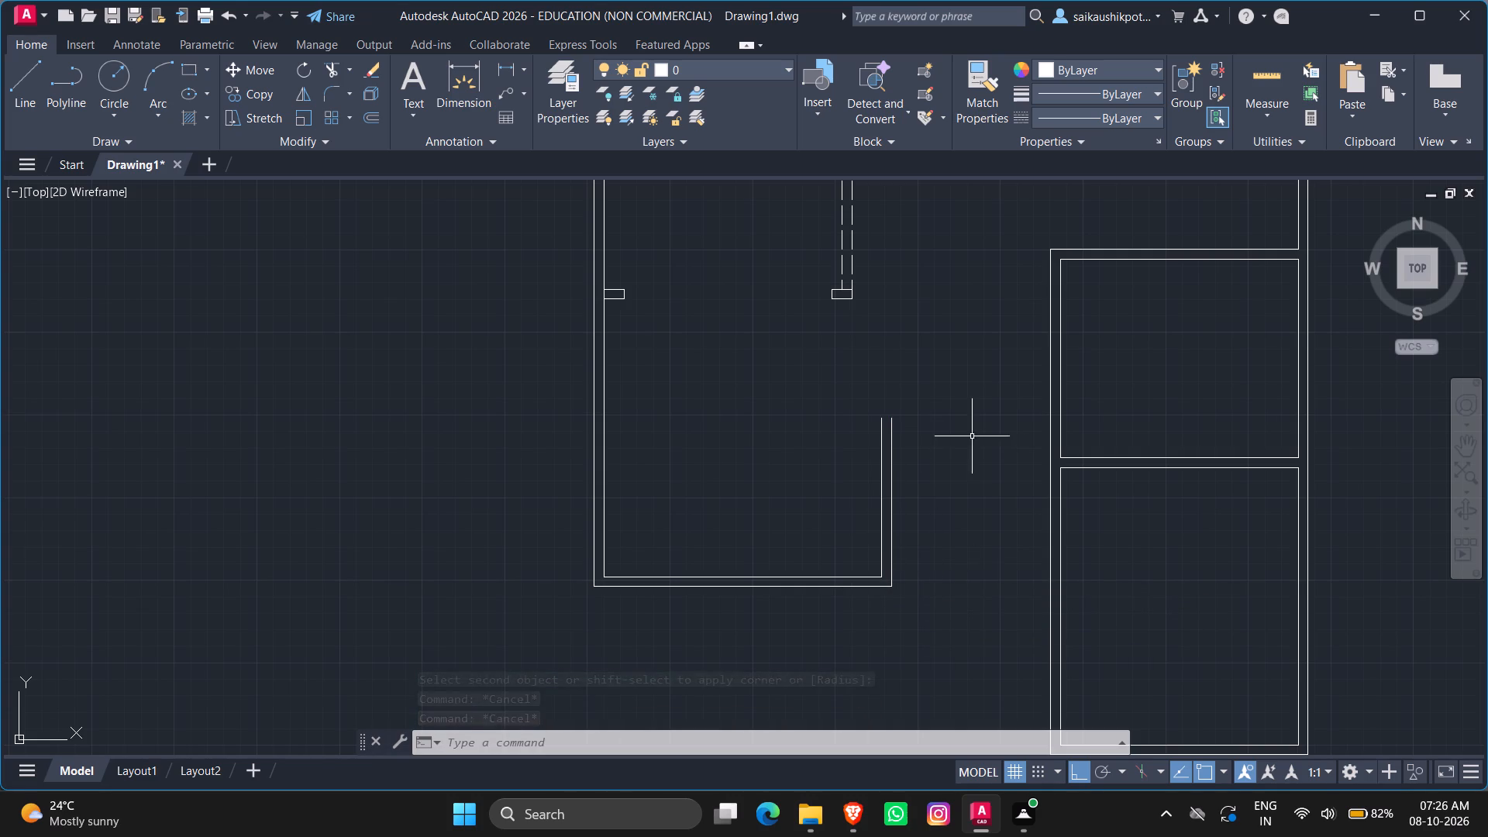
Draw a short line capping the open upper end of the large left-side room's 8' corridor-side wall.
{"action": "scroll", "coordinate": [1066, 453], "scroll_direction": "up", "scroll_amount": 1}
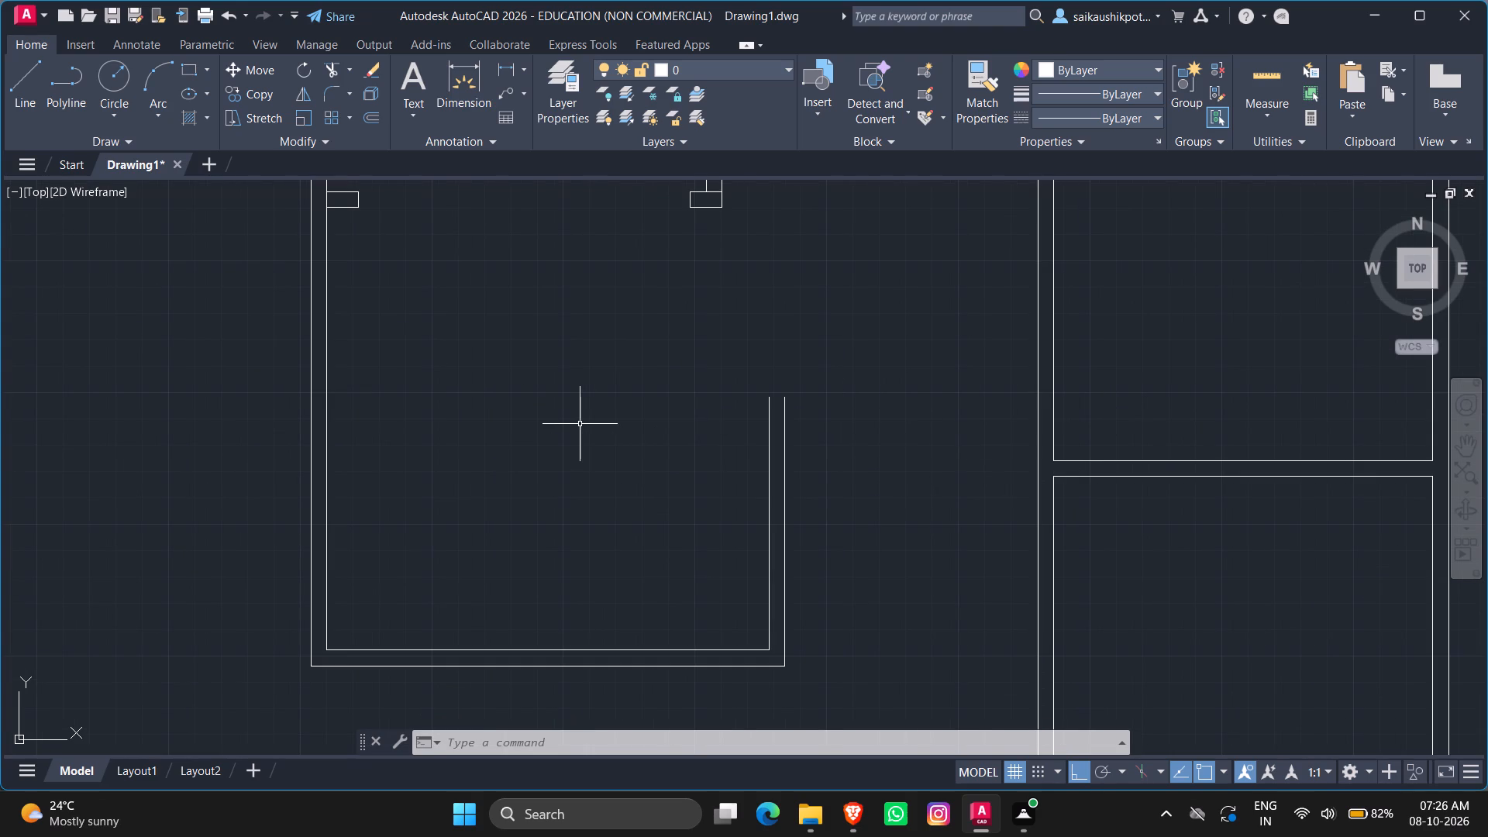
{"action": "key", "text": "l"}
{"action": "key", "text": "Return"}
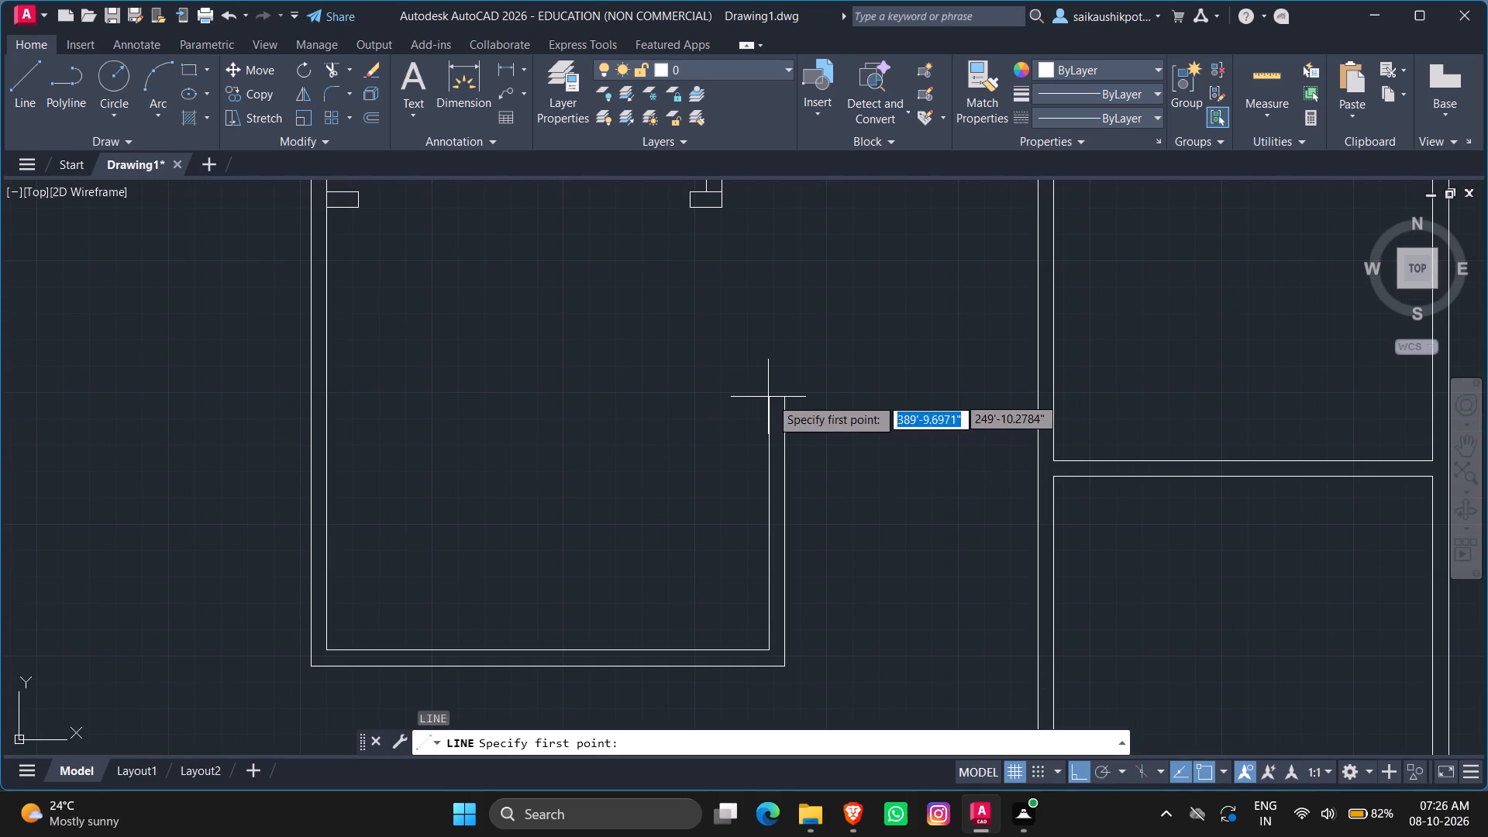
{"action": "left_click", "coordinate": [770, 400]}
{"action": "left_click", "coordinate": [787, 401]}
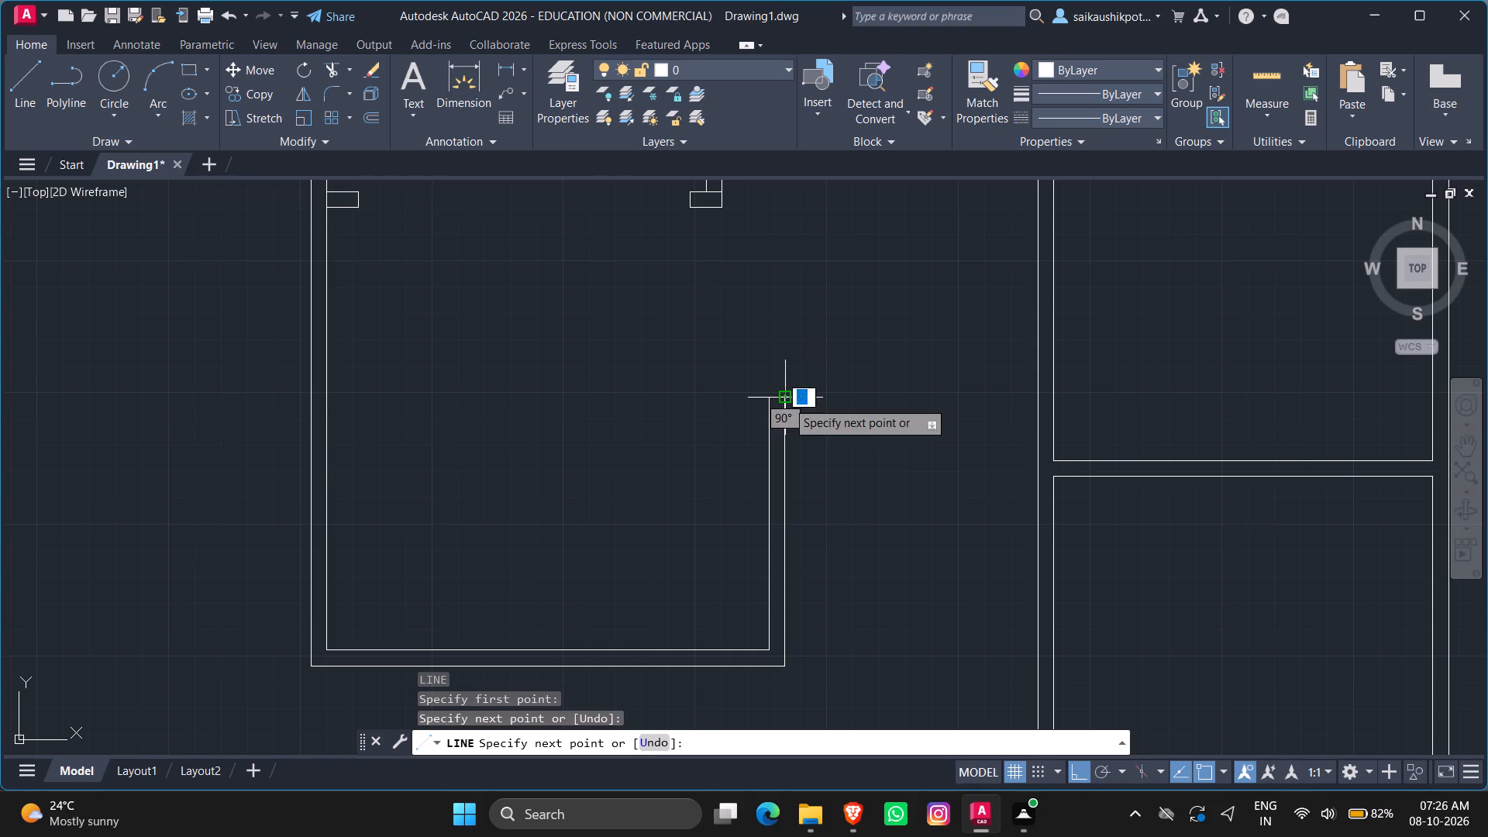
{"action": "key", "text": "Escape"}
Draw a horizontal line across the corridor from the large left-side room's outer lower-right corner to the bottom right-side room's outer wall line.
{"action": "scroll", "coordinate": [981, 408], "scroll_direction": "down", "scroll_amount": 2}
{"action": "scroll", "coordinate": [966, 433], "scroll_direction": "up", "scroll_amount": 1}
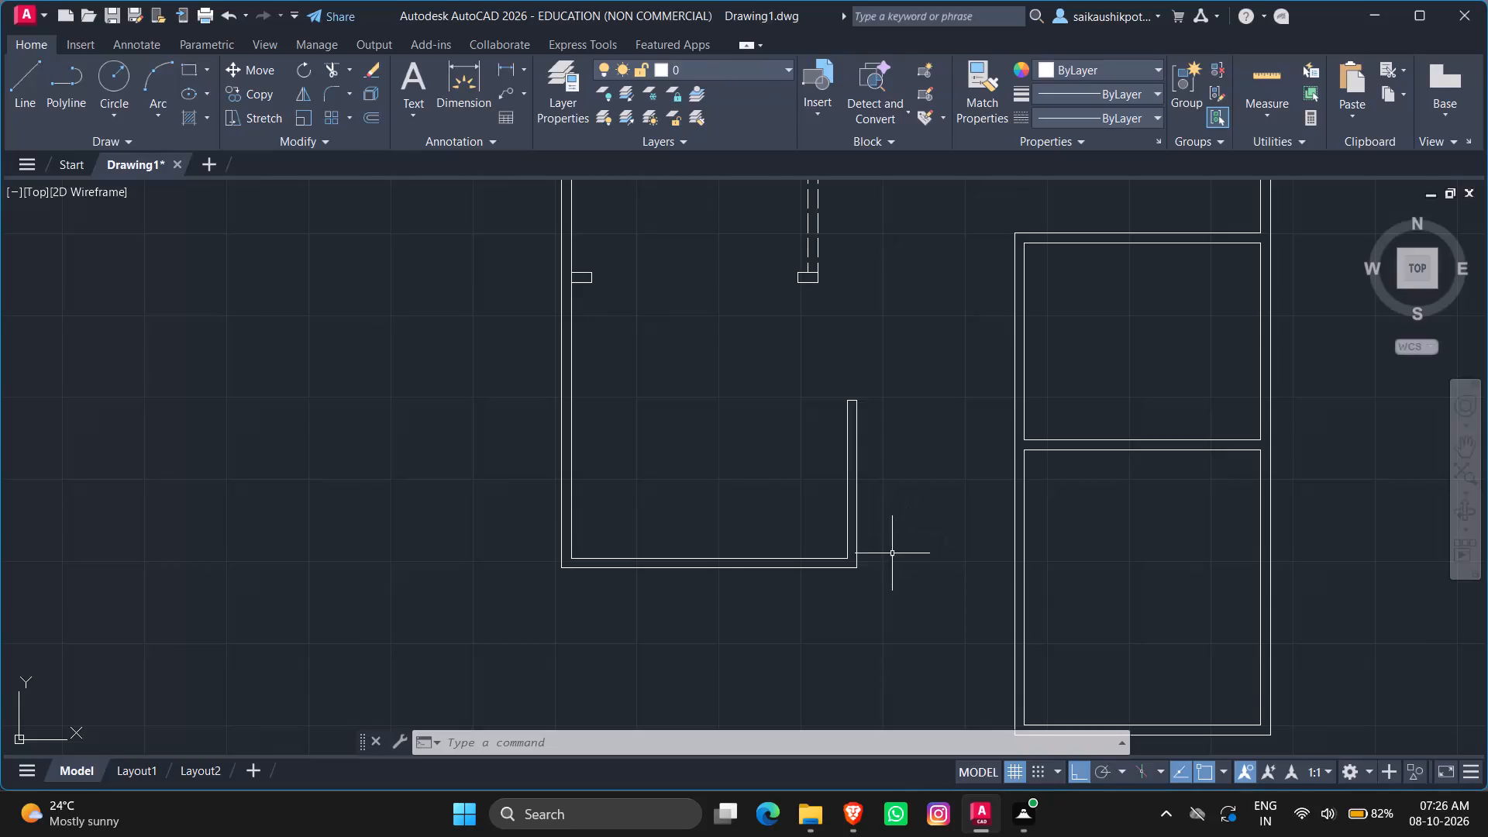
{"action": "scroll", "coordinate": [873, 565], "scroll_direction": "up", "scroll_amount": 2}
{"action": "key", "text": "l"}
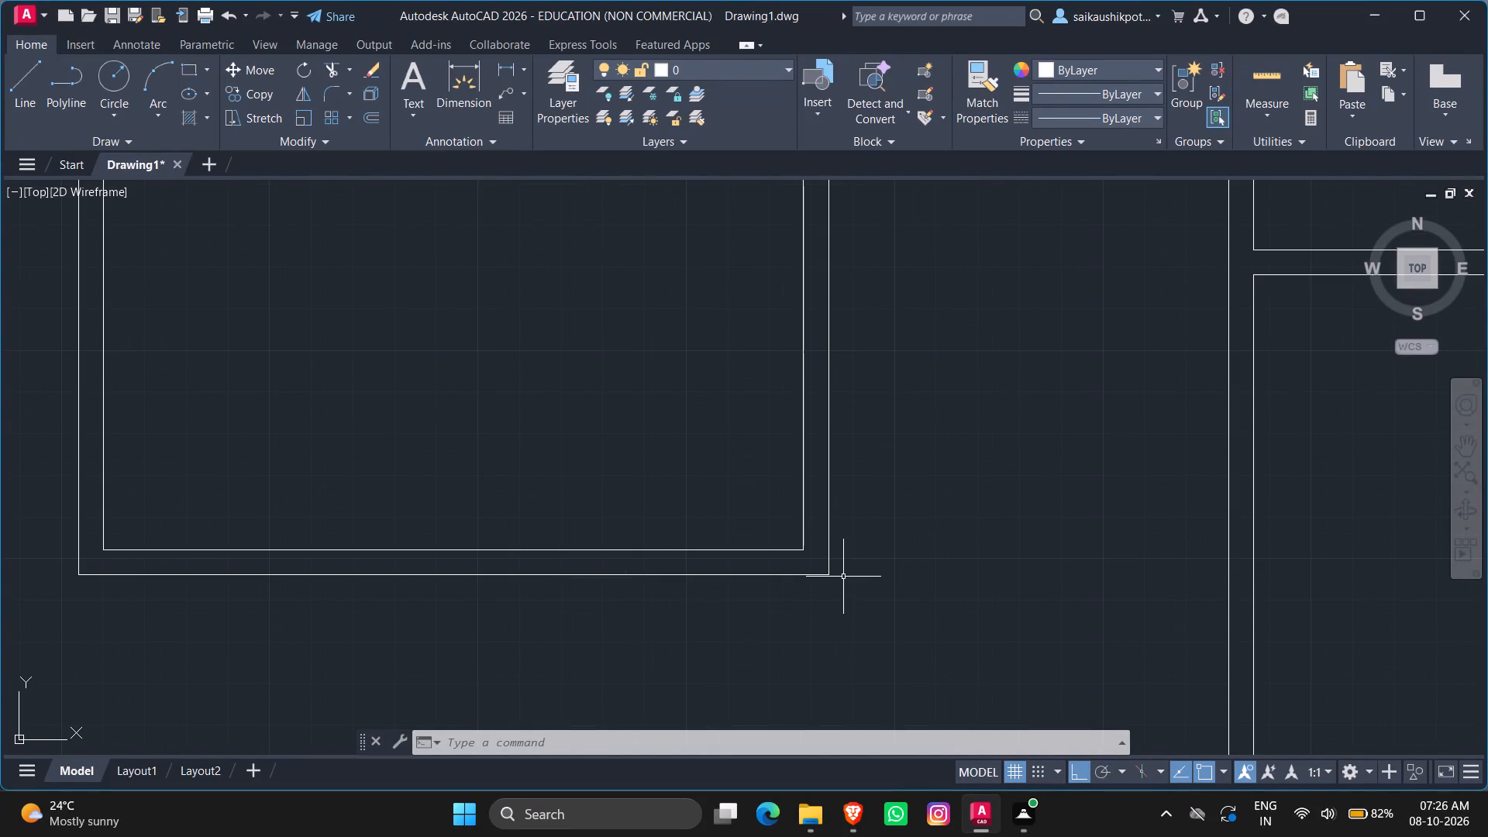
{"action": "key", "text": "Return"}
{"action": "left_click", "coordinate": [832, 575]}
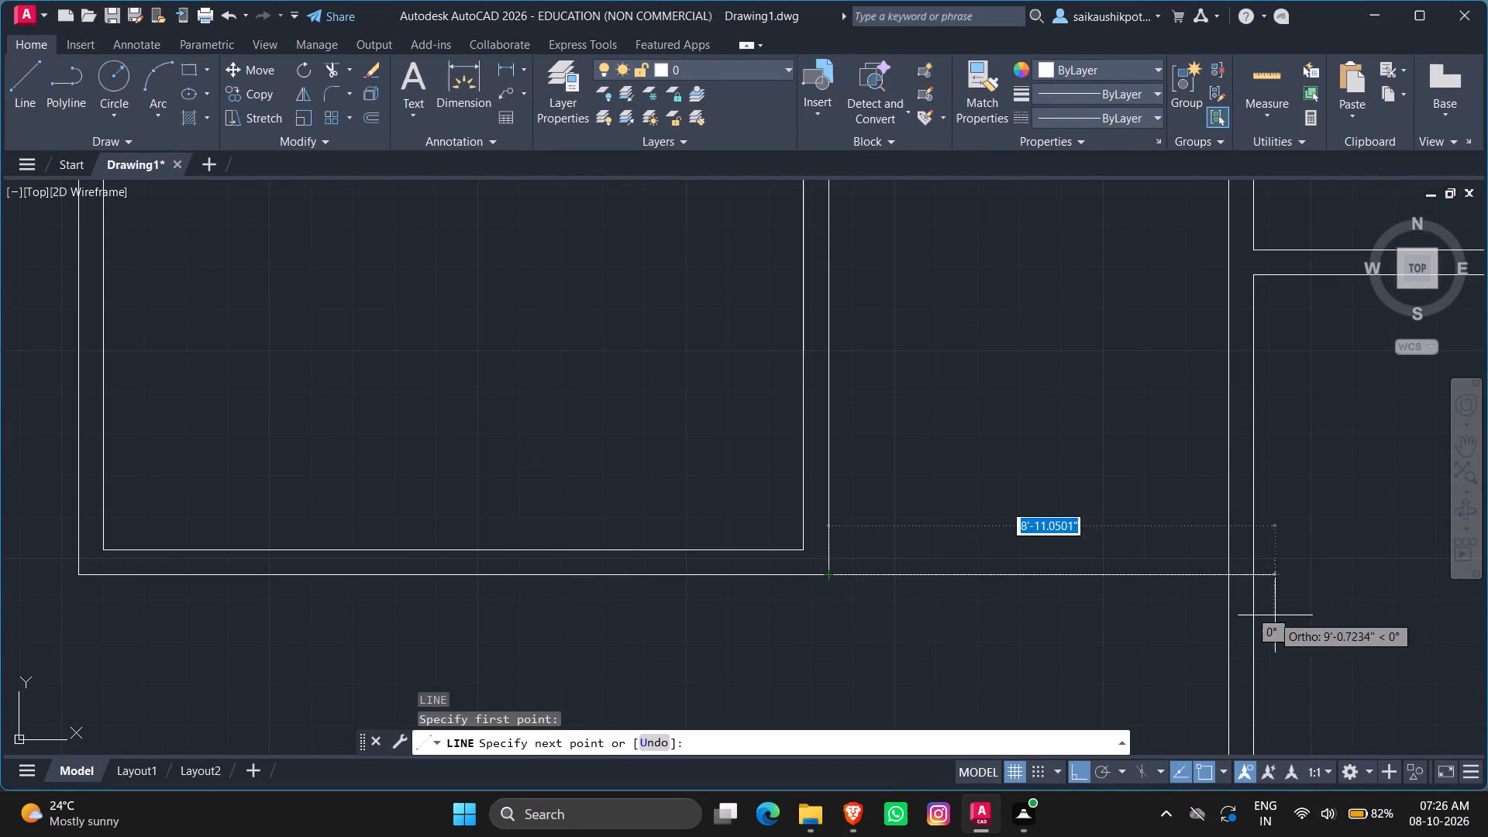
{"action": "left_click", "coordinate": [1229, 573]}
{"action": "key", "text": "Escape"}
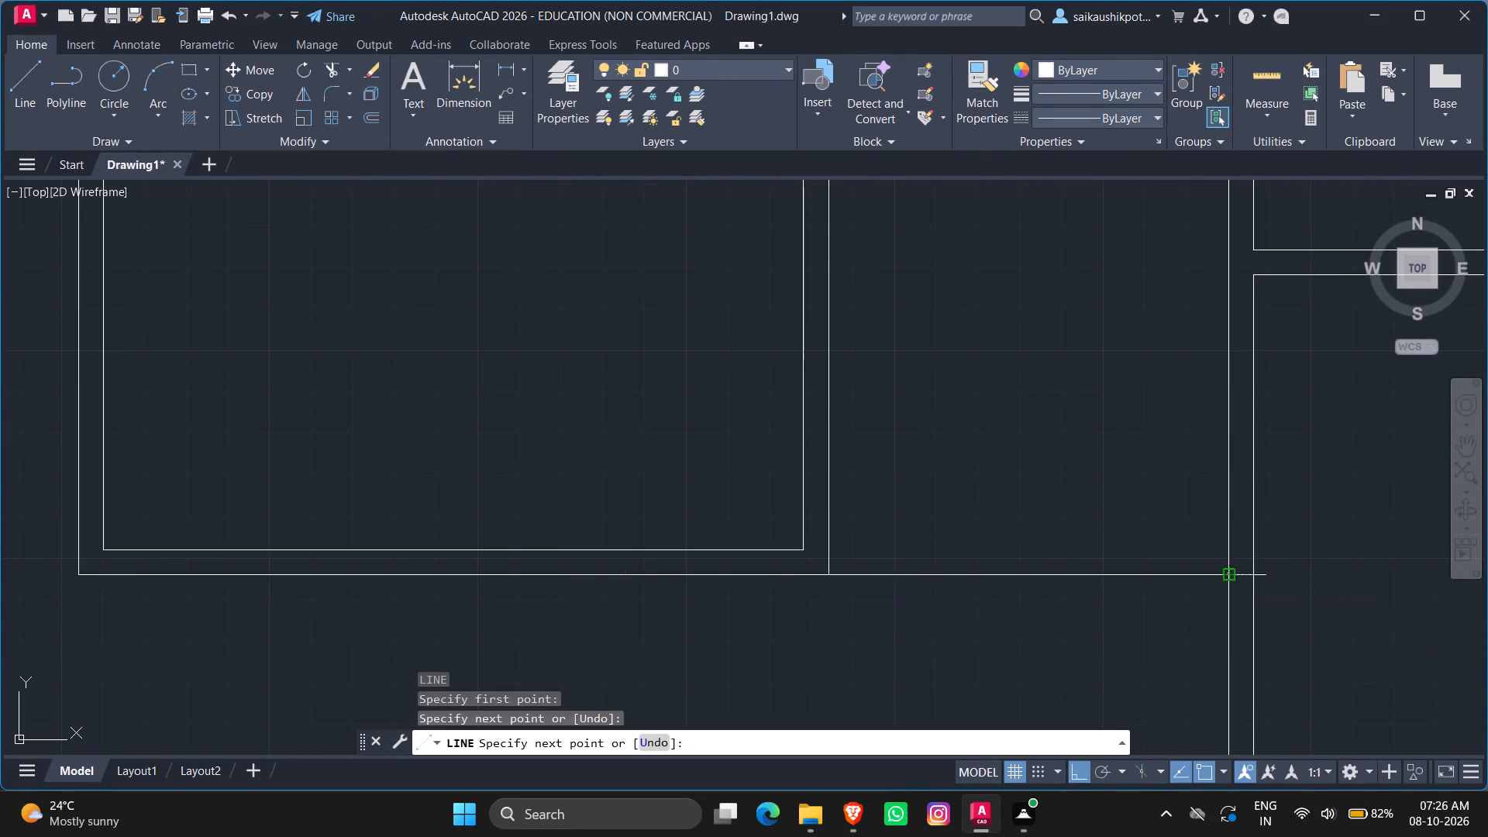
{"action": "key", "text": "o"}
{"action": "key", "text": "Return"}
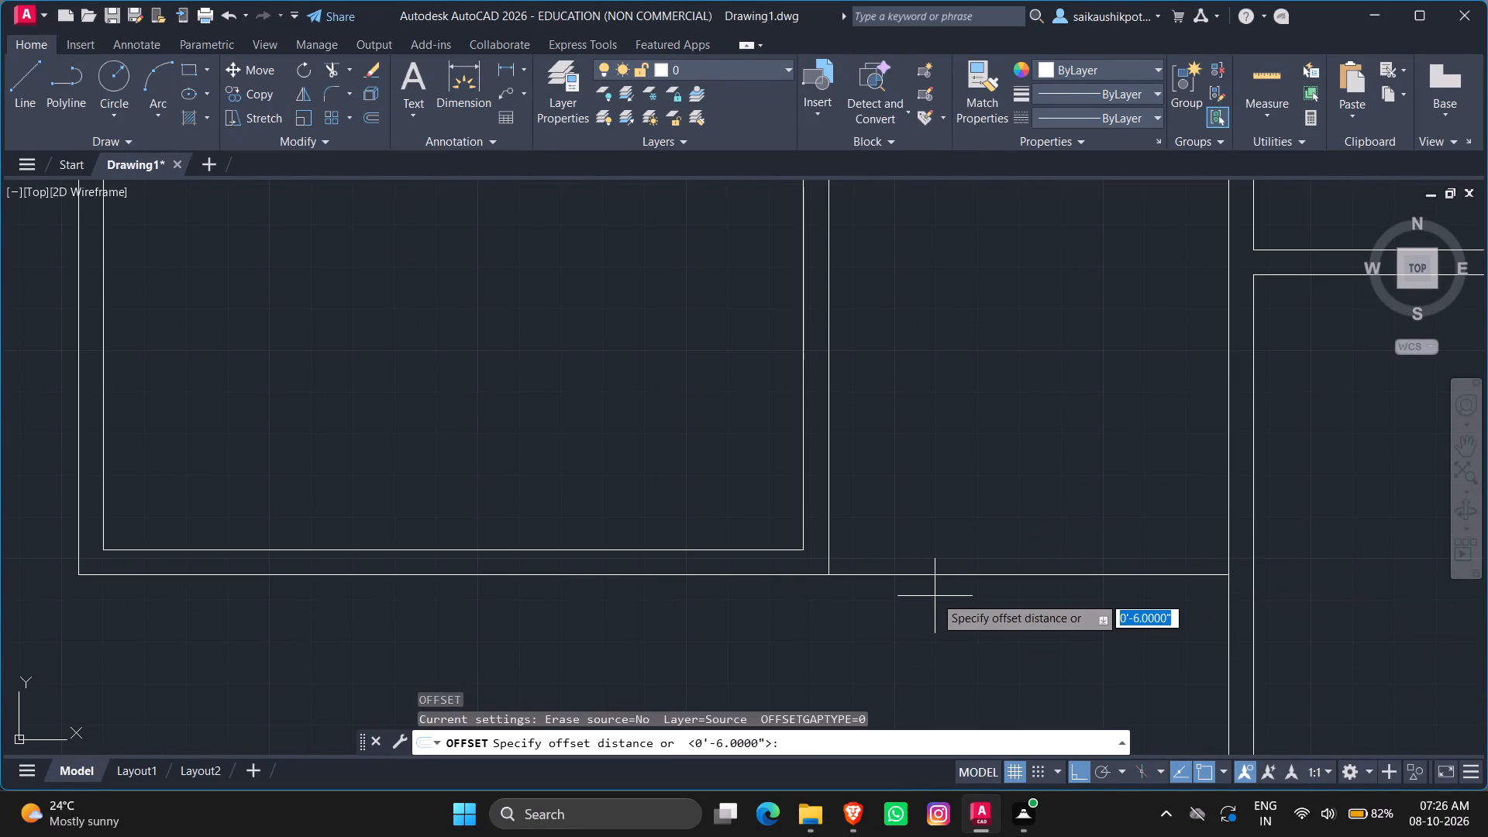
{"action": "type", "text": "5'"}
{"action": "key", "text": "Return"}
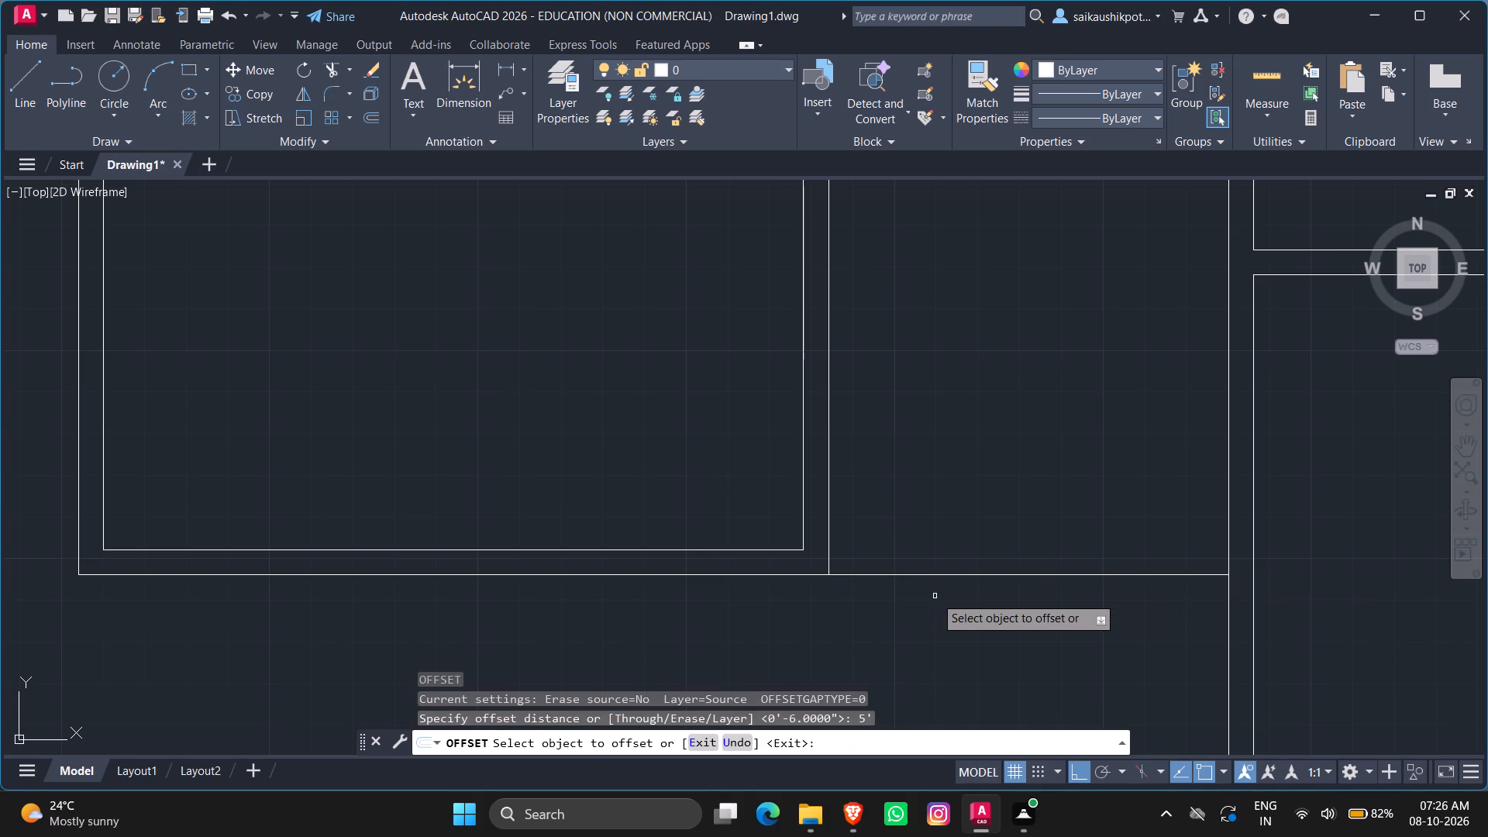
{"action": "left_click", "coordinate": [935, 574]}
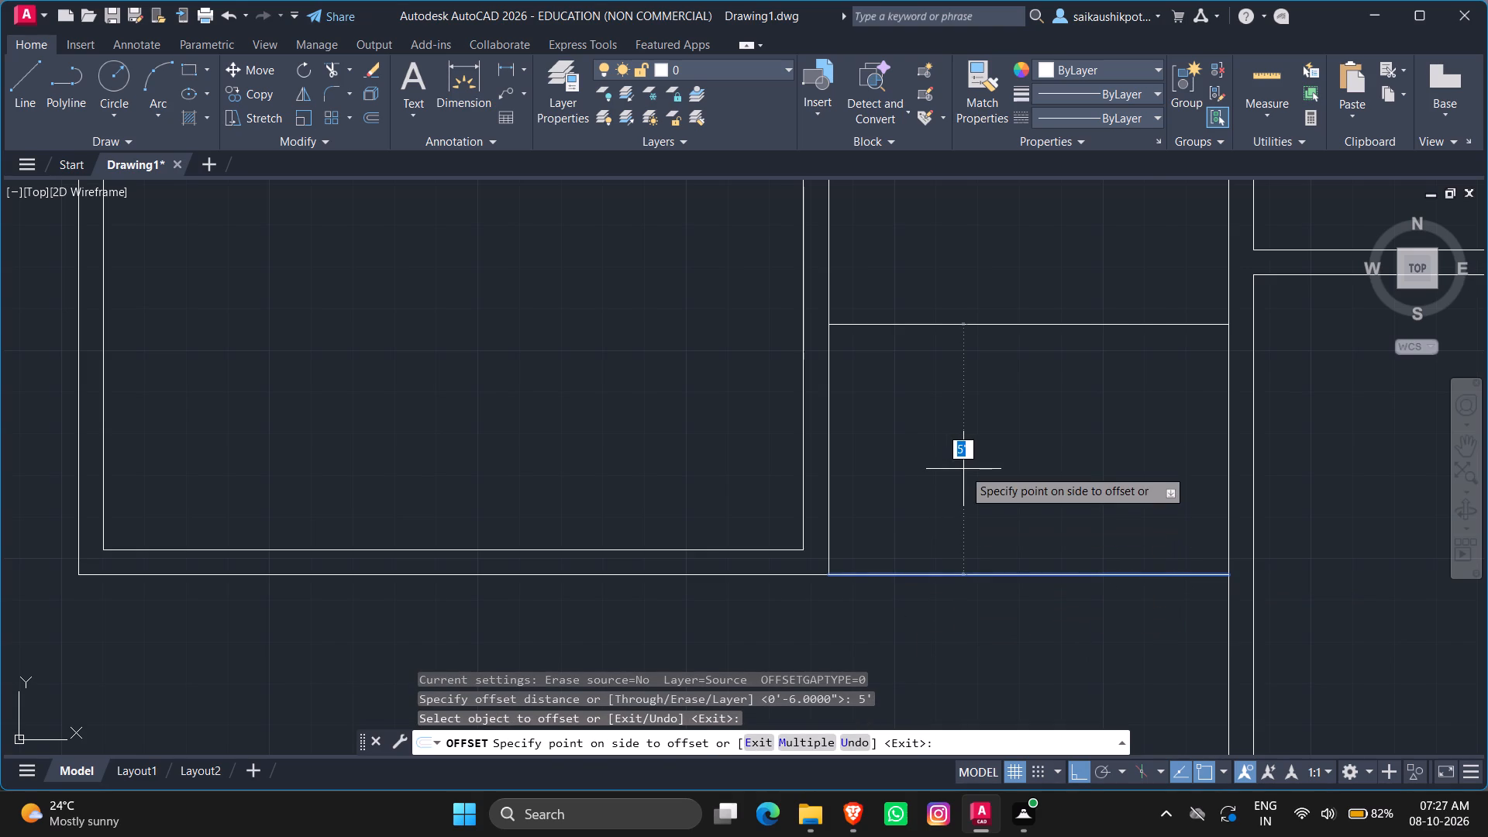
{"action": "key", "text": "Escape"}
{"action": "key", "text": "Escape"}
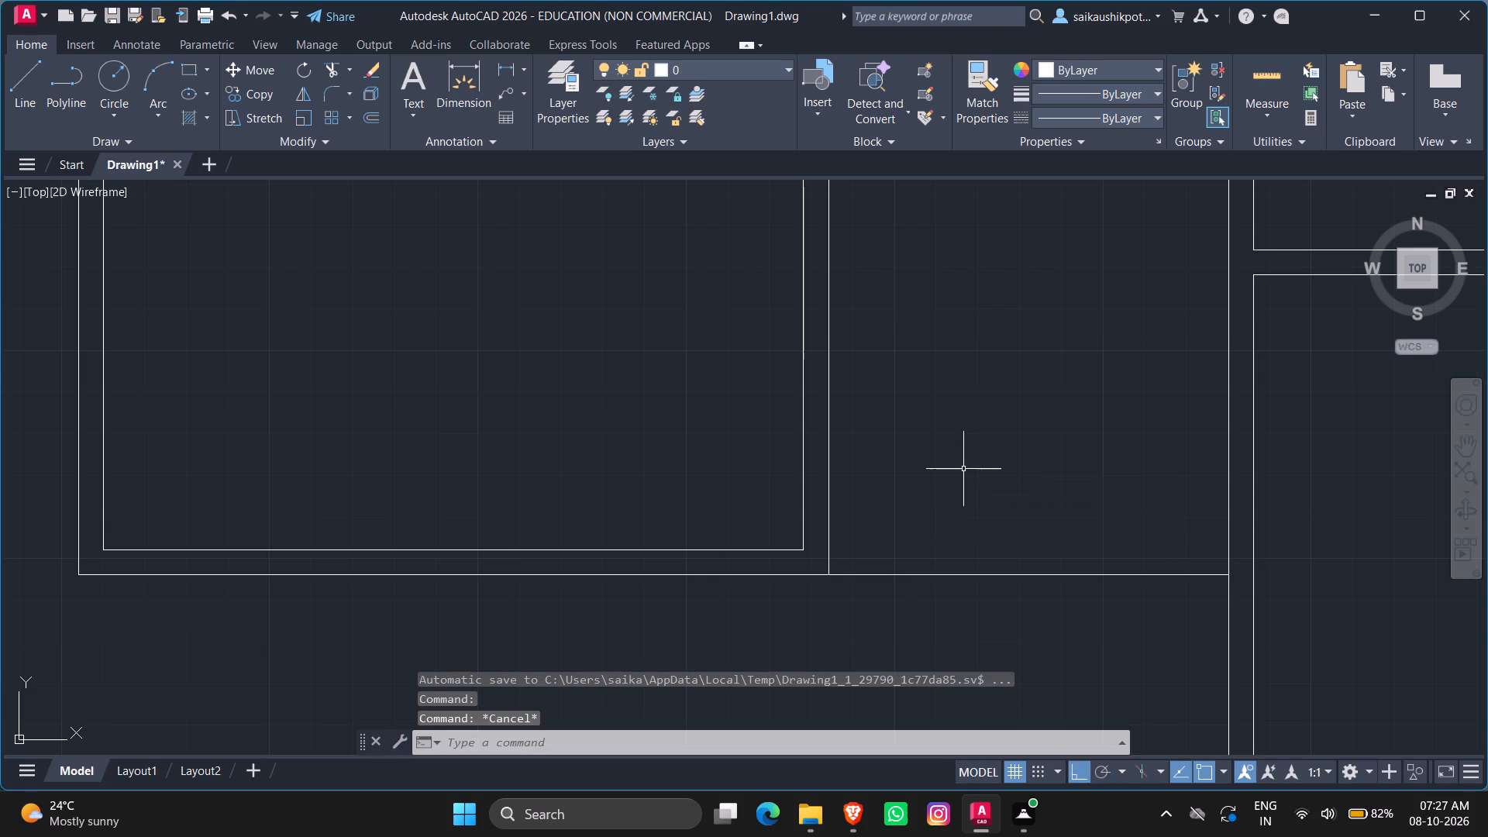
Offset the horizontal line across the corridor 3' upward.
{"action": "key", "text": "o"}
{"action": "key", "text": "Return"}
{"action": "type", "text": "3'"}
{"action": "key", "text": "Return"}
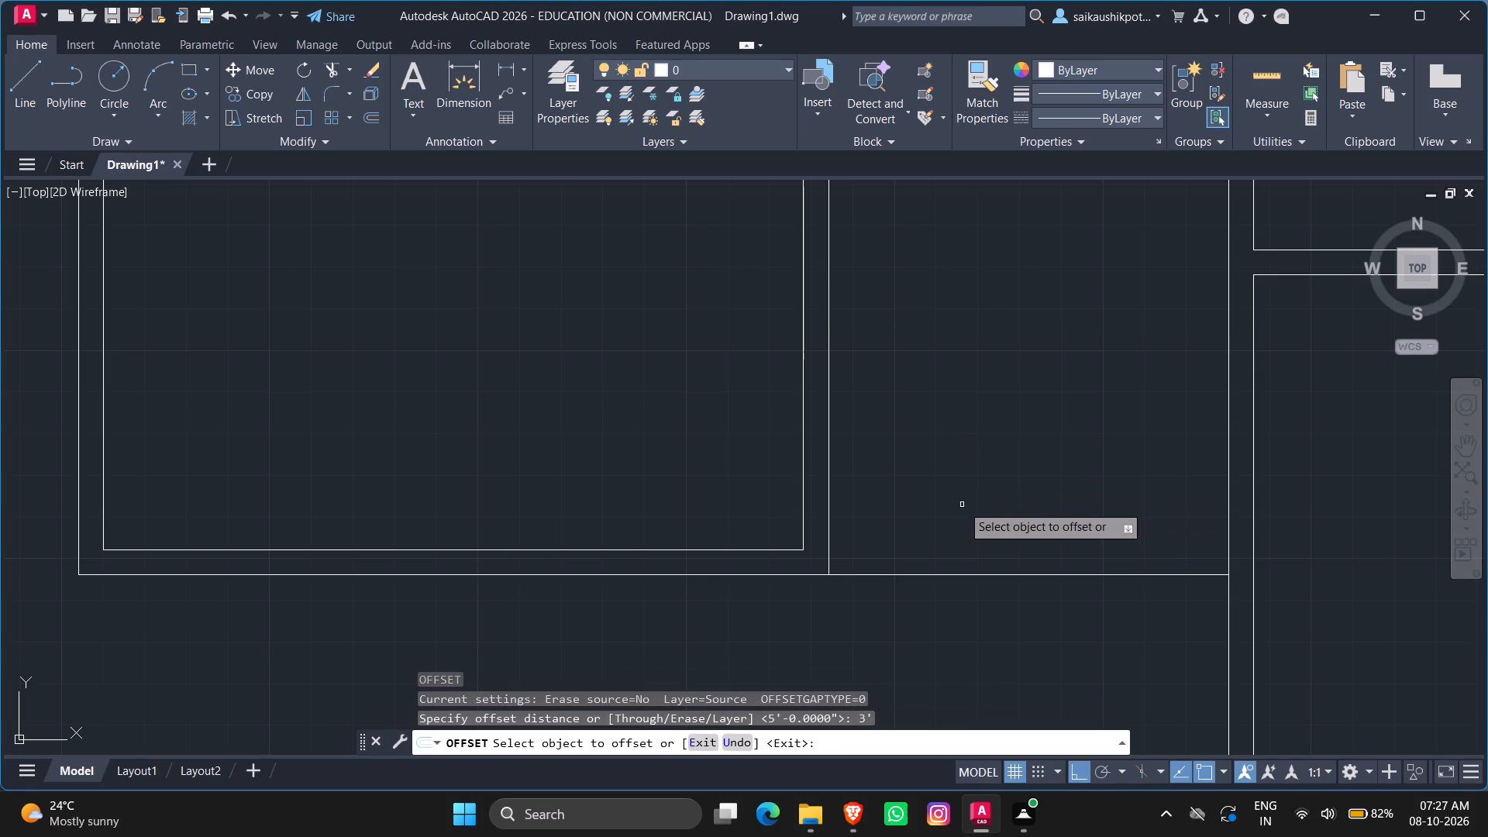
{"action": "left_click", "coordinate": [1011, 575]}
{"action": "left_click", "coordinate": [1010, 476]}
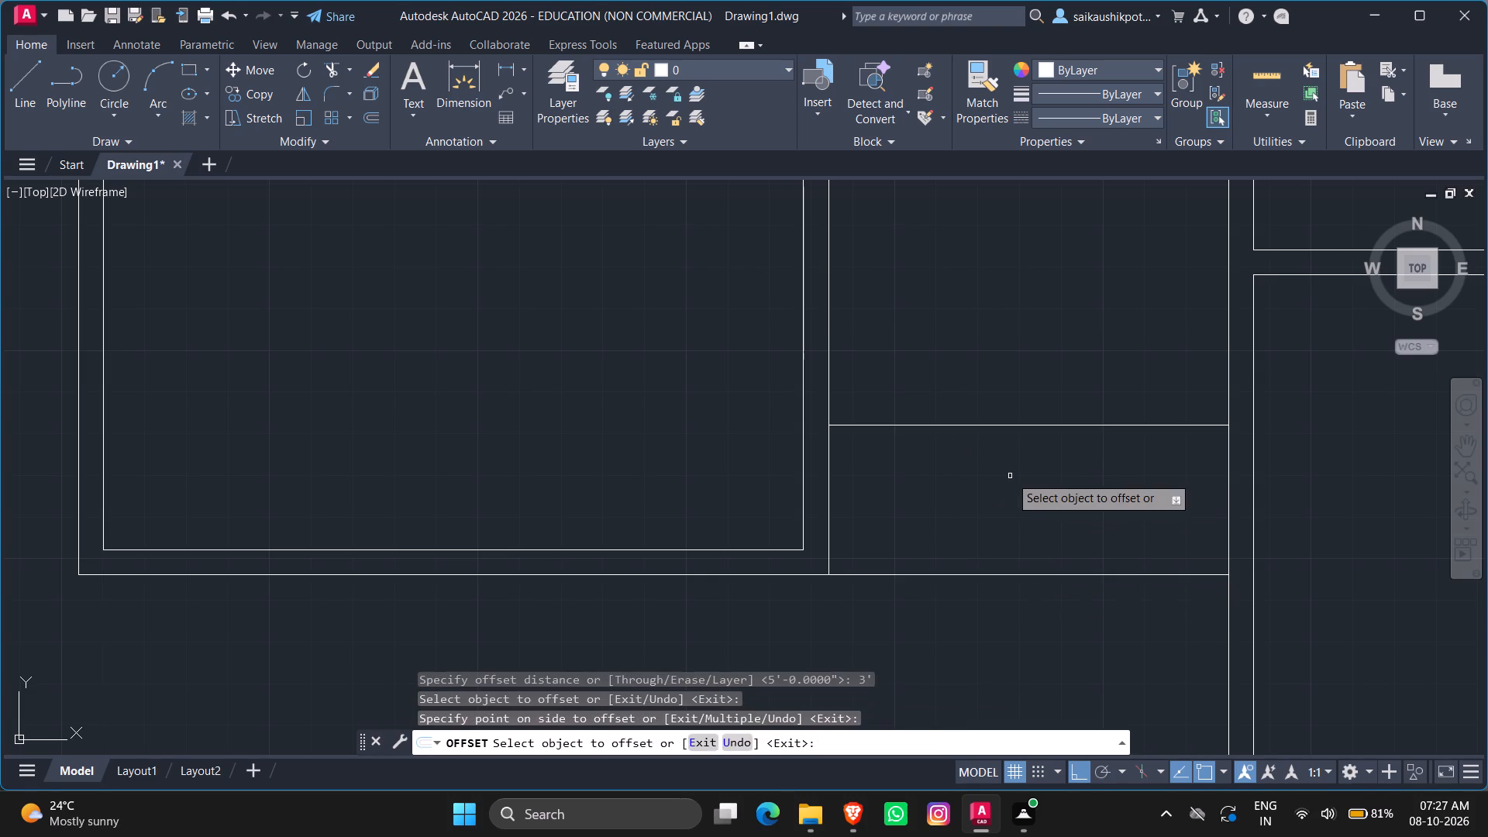
{"action": "key", "text": "Escape"}
Delete the original lower horizontal line across the corridor.
{"action": "left_click", "coordinate": [1025, 568]}
{"action": "left_click", "coordinate": [1017, 540]}
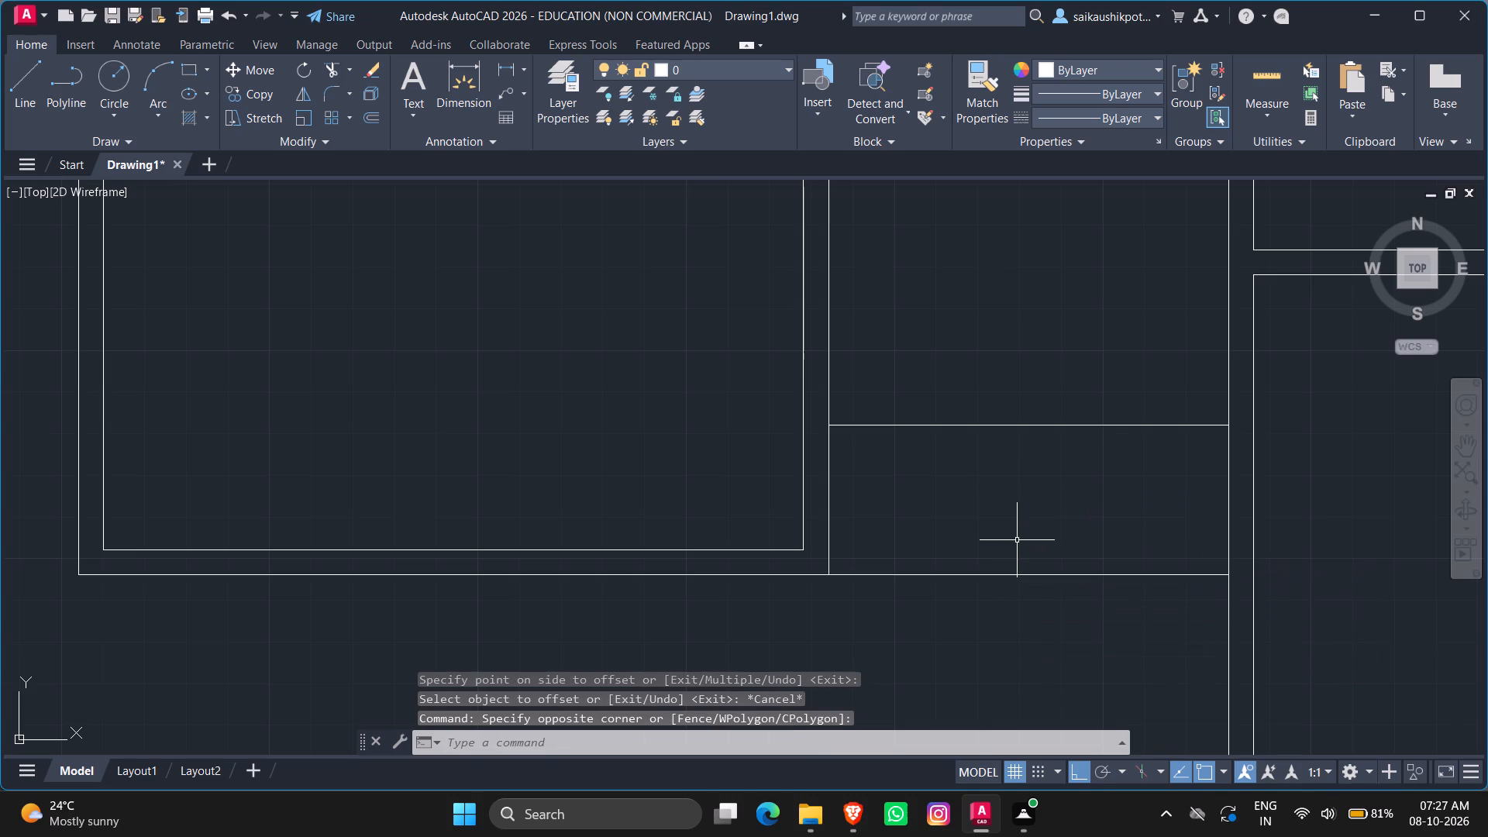
{"action": "left_click", "coordinate": [1017, 626]}
{"action": "left_click_drag", "start_coordinate": [1028, 625], "coordinate": [1031, 617]}
{"action": "left_click", "coordinate": [1021, 577]}
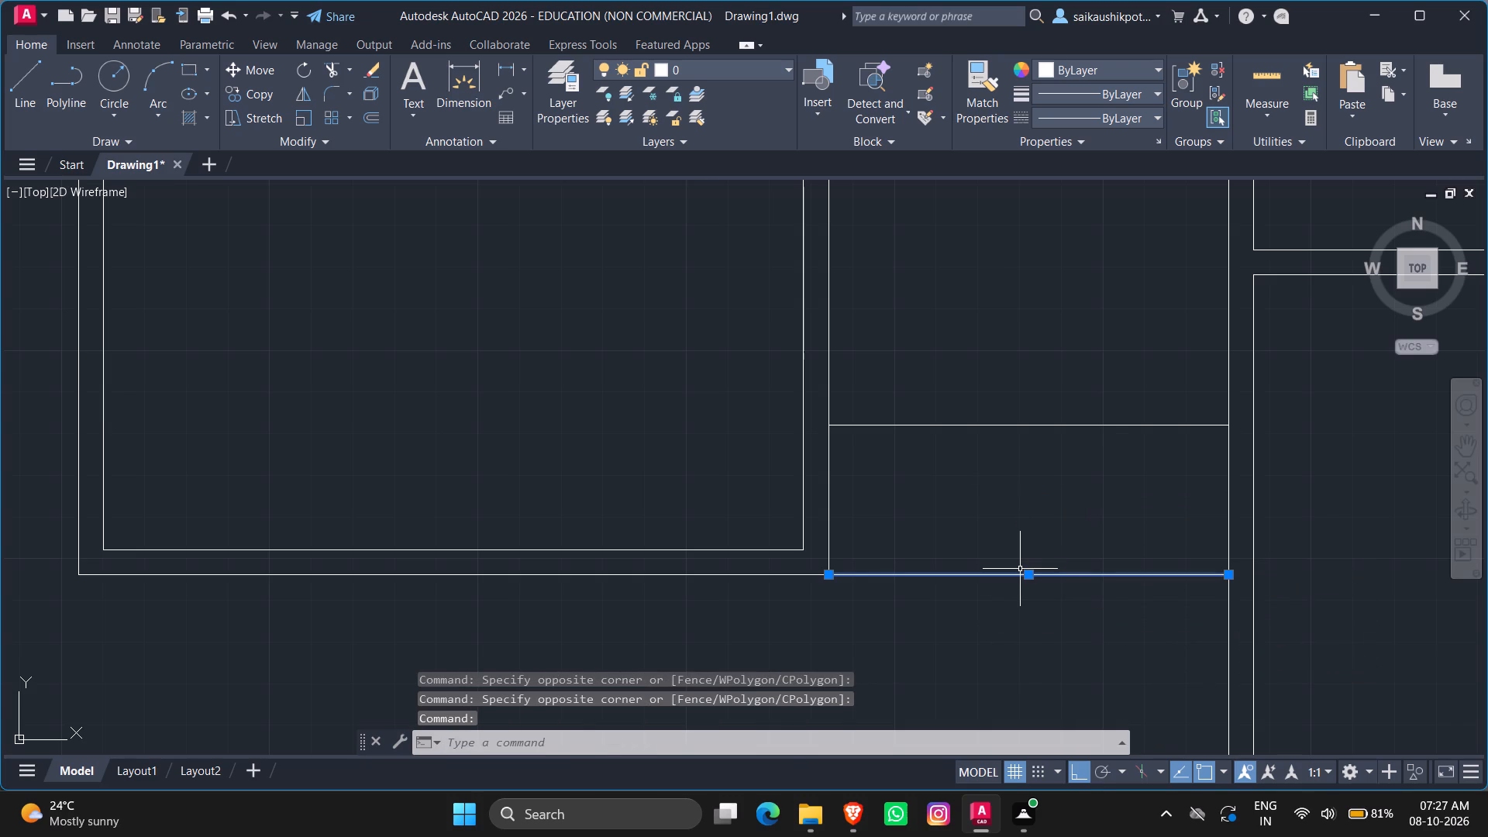
{"action": "key", "text": "Delete"}
Offset the remaining horizontal line across the corridor 6" downward to form the cross wall.
{"action": "key", "text": "o"}
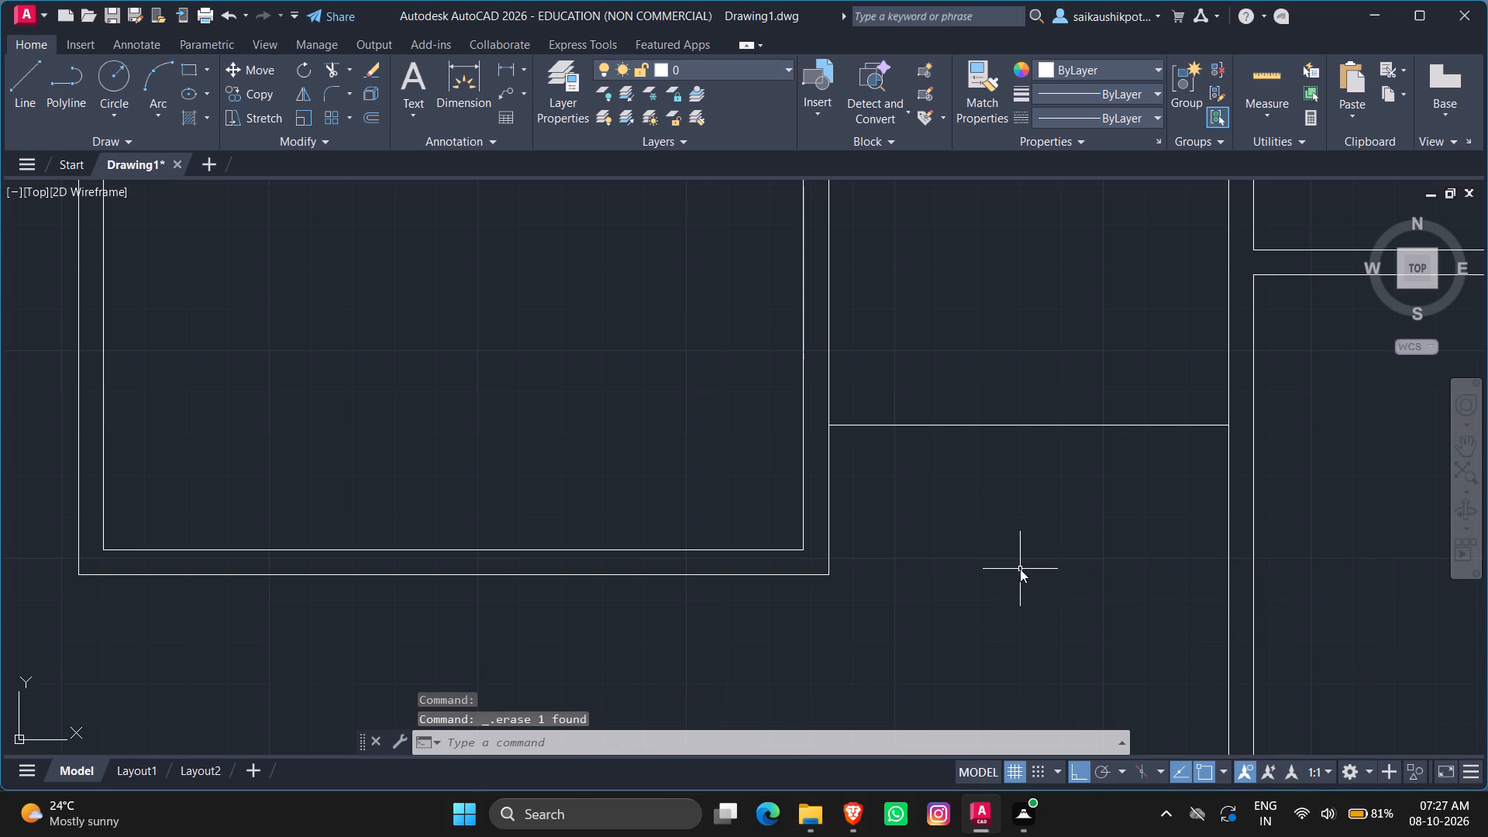
{"action": "key", "text": "Return"}
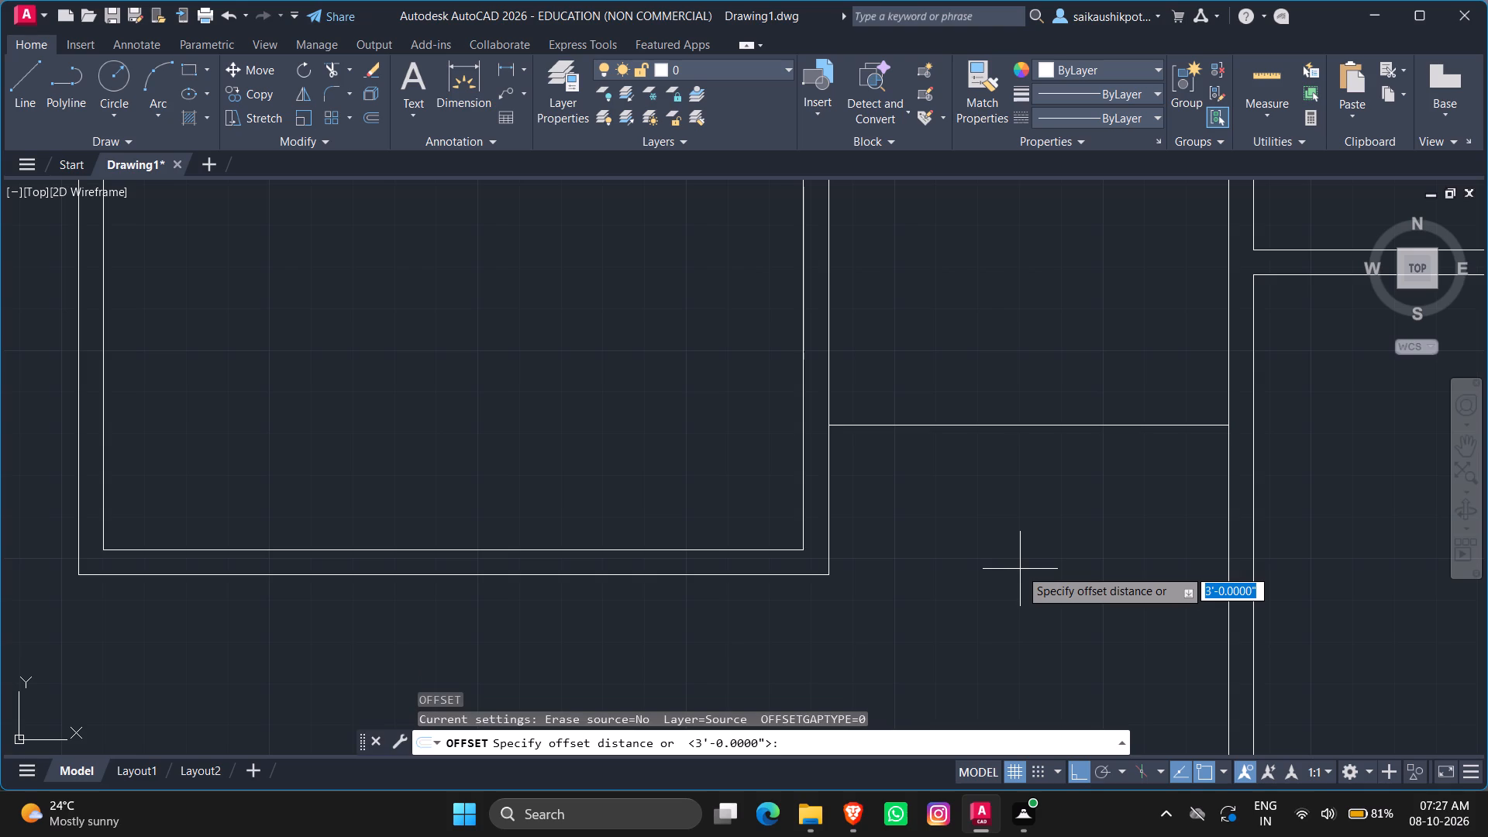
{"action": "type", "text": "6\""}
{"action": "key", "text": "Return"}
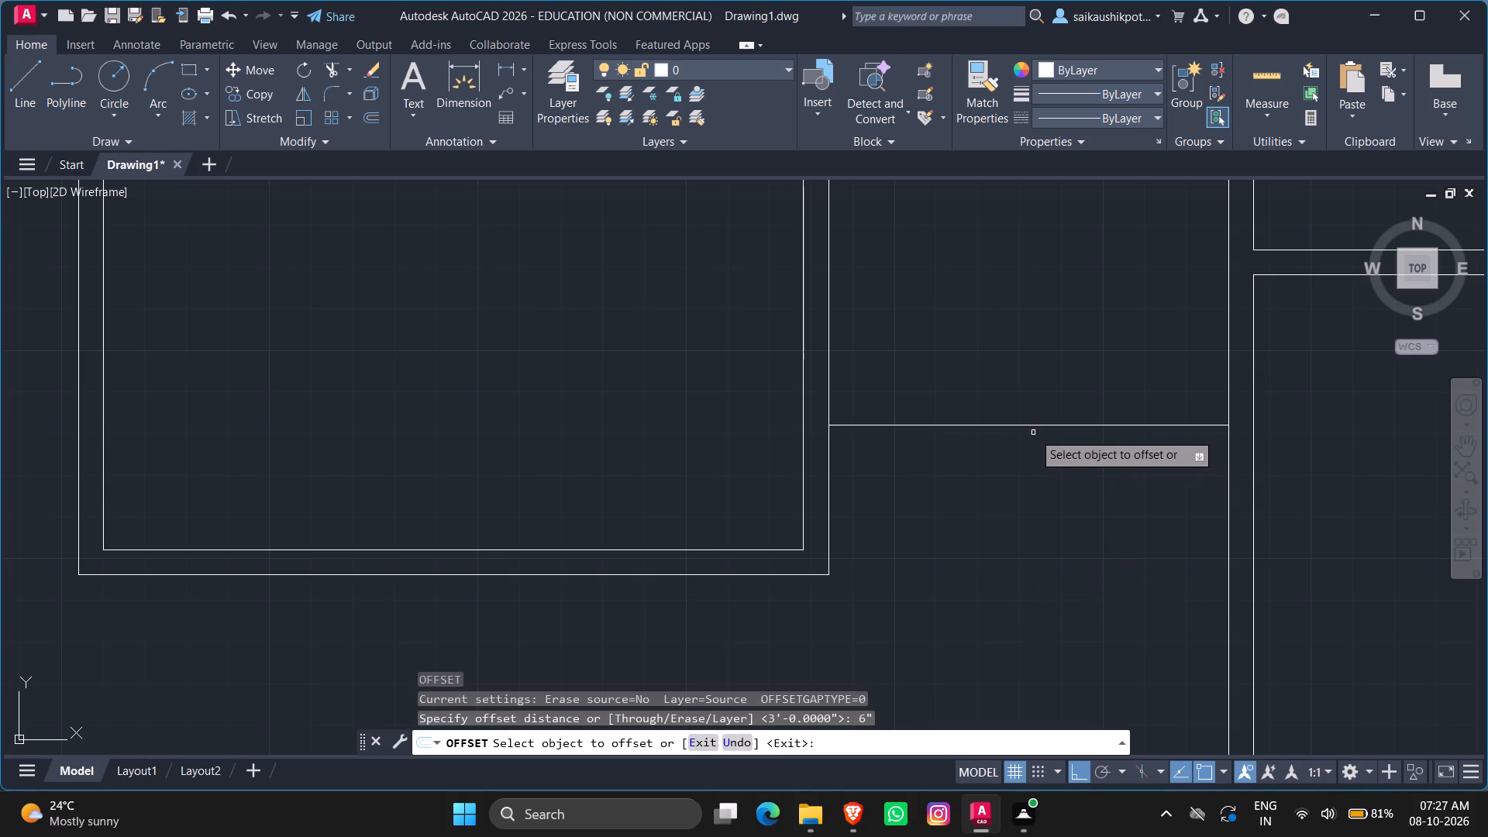
{"action": "left_click", "coordinate": [1028, 426]}
{"action": "left_click", "coordinate": [1049, 491]}
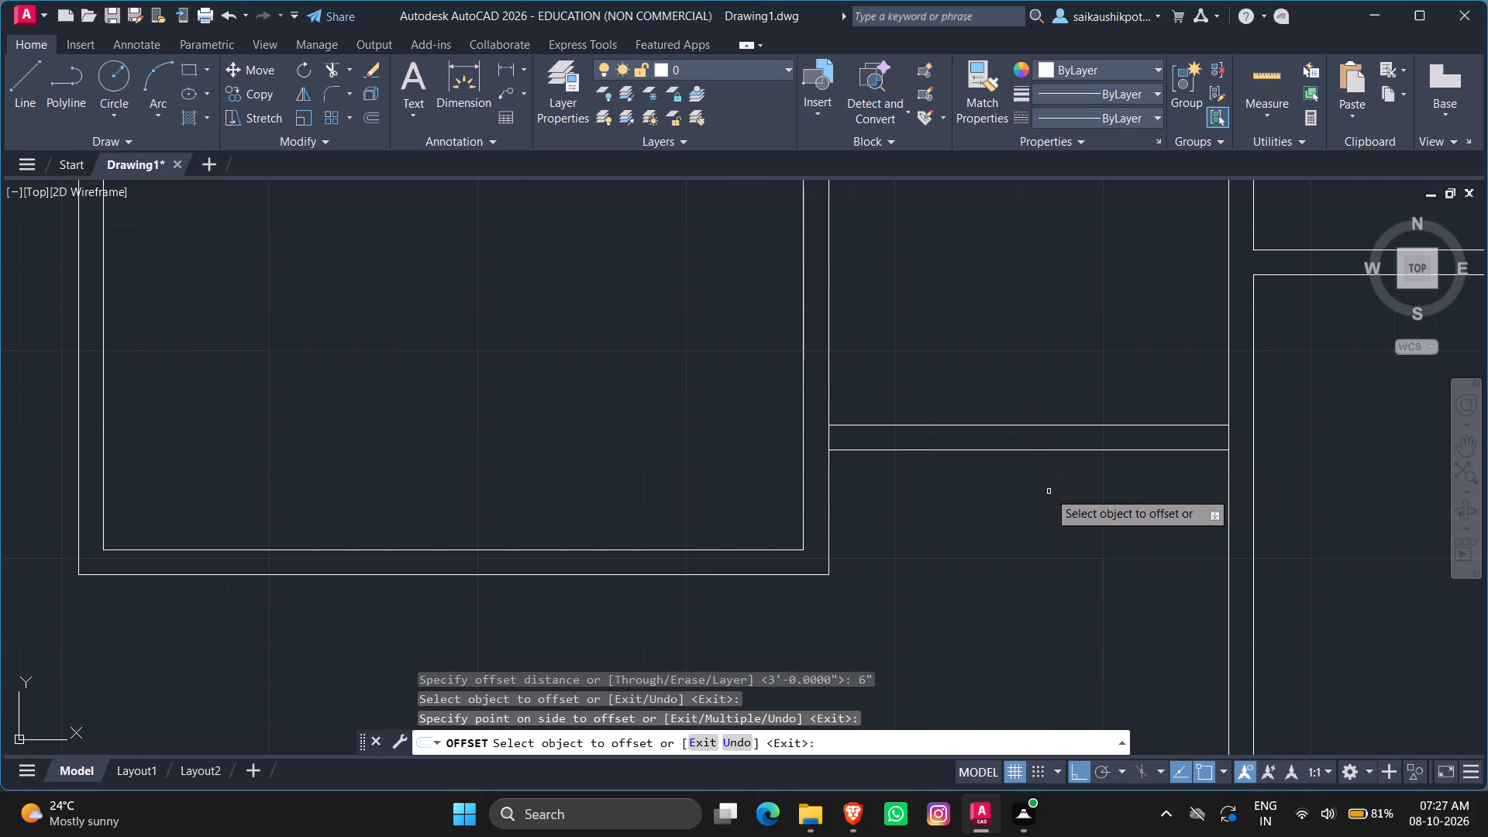
{"action": "key", "text": "Escape"}
{"action": "key", "text": "Escape"}
{"action": "key", "text": "Escape"}
{"action": "key", "text": "Escape"}
Trim the vertical wall segments between the two cross-wall lines at both ends to open the wall junctions.
{"action": "type", "text": "TR"}
{"action": "key", "text": "Return"}
{"action": "key", "text": "Return"}
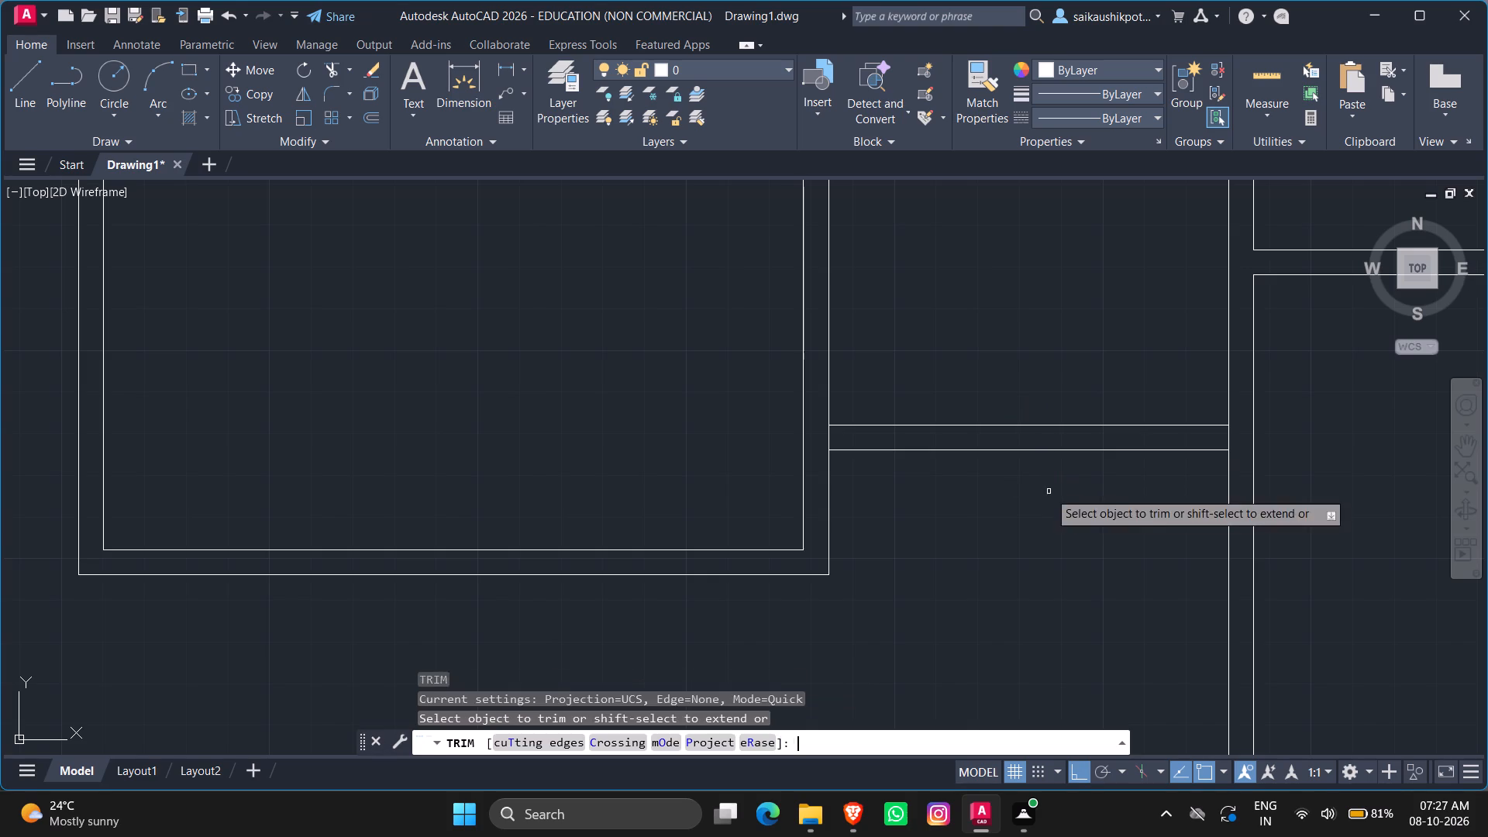
{"action": "scroll", "coordinate": [828, 443], "scroll_direction": "up", "scroll_amount": 2}
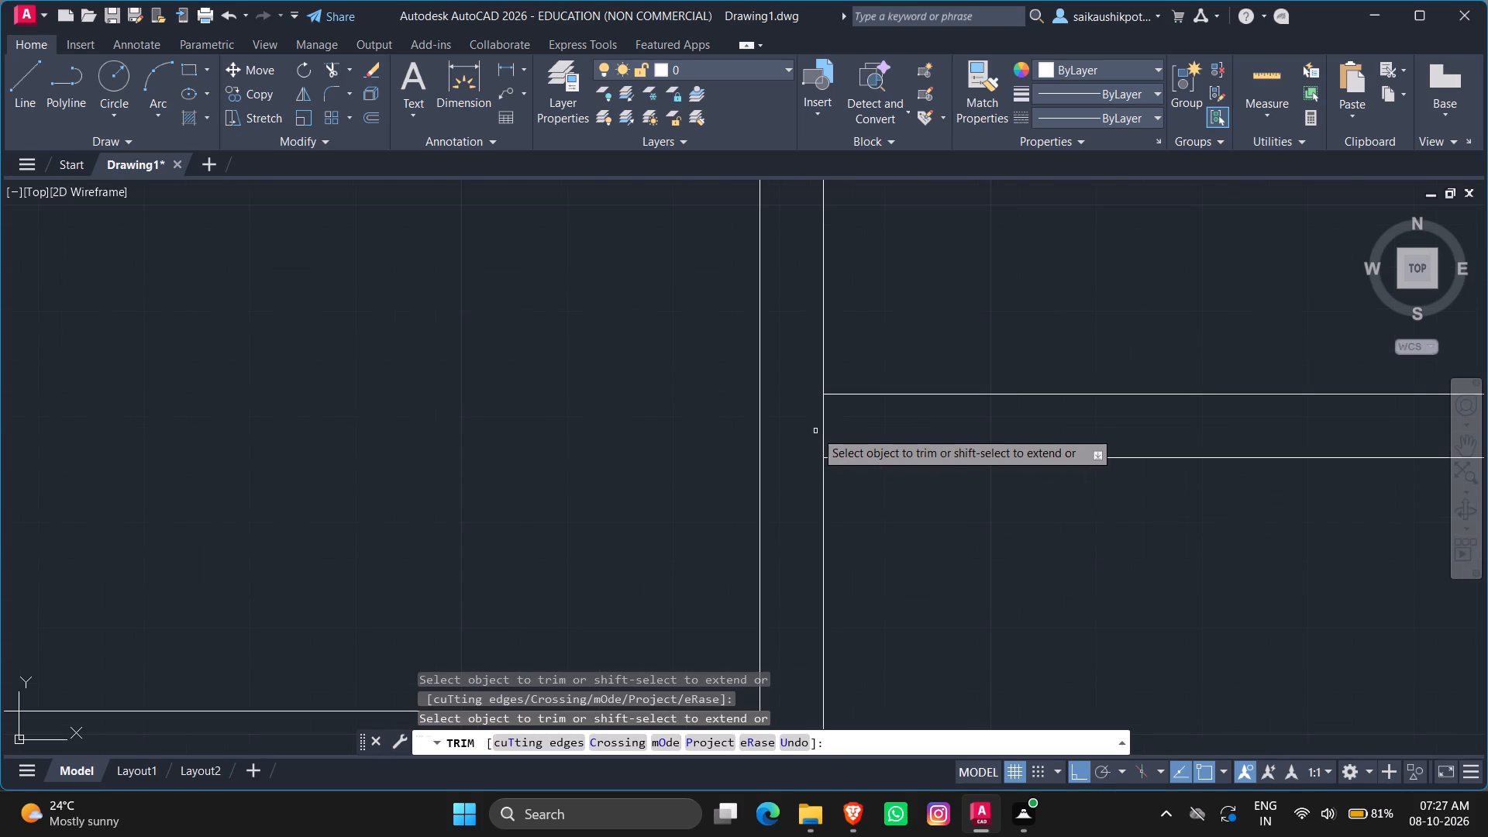
{"action": "left_click", "coordinate": [815, 431]}
{"action": "left_click", "coordinate": [851, 431]}
{"action": "scroll", "coordinate": [851, 431], "scroll_direction": "down", "scroll_amount": 4}
{"action": "scroll", "coordinate": [1016, 456], "scroll_direction": "up", "scroll_amount": 4}
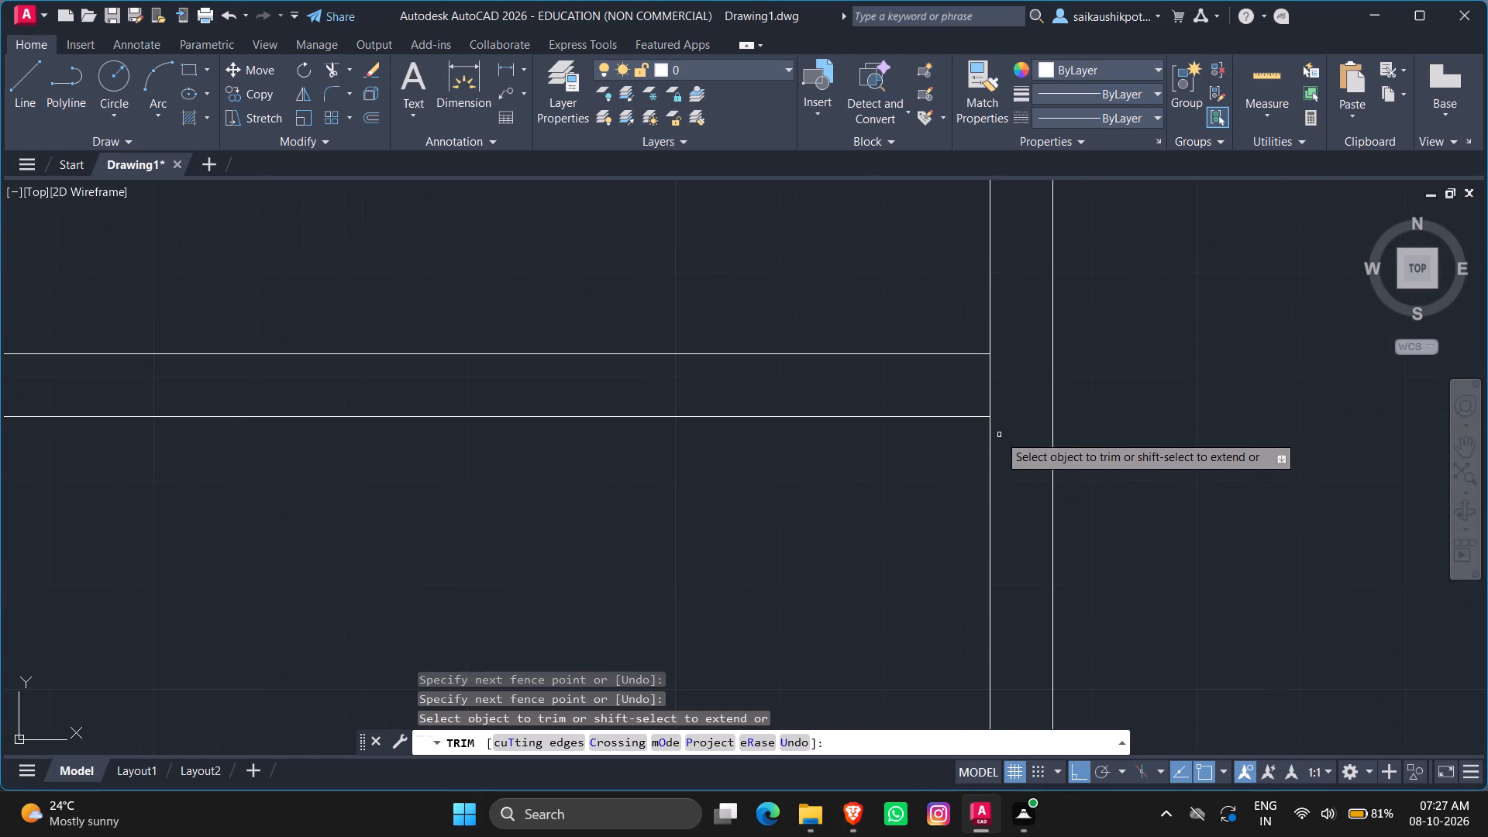
{"action": "left_click", "coordinate": [967, 384]}
{"action": "left_click", "coordinate": [1004, 387]}
{"action": "scroll", "coordinate": [1006, 413], "scroll_direction": "down", "scroll_amount": 4}
{"action": "scroll", "coordinate": [1024, 500], "scroll_direction": "down", "scroll_amount": 2}
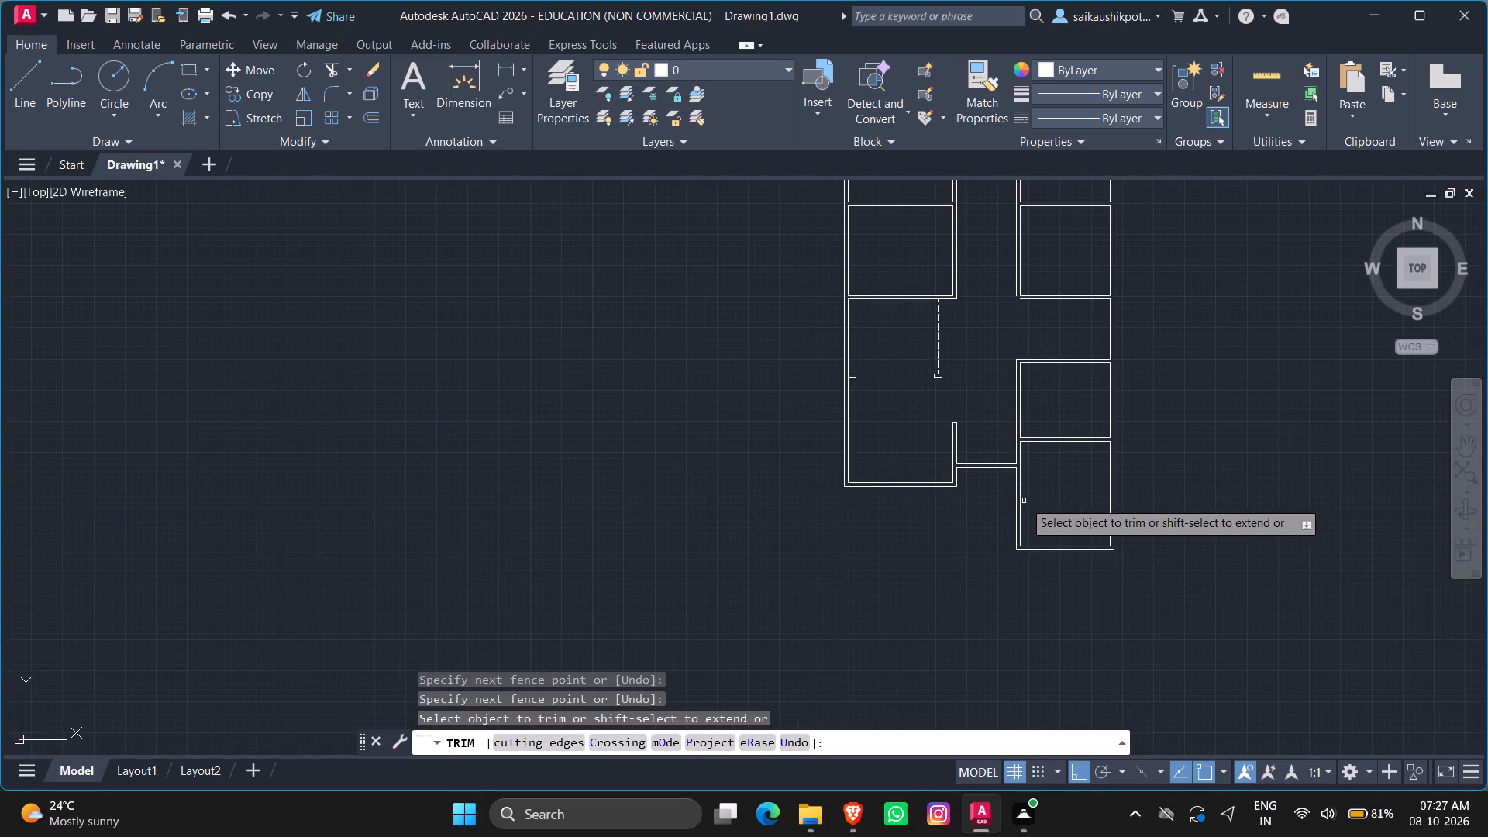
{"action": "scroll", "coordinate": [985, 474], "scroll_direction": "up", "scroll_amount": 2}
{"action": "key", "text": "Escape"}
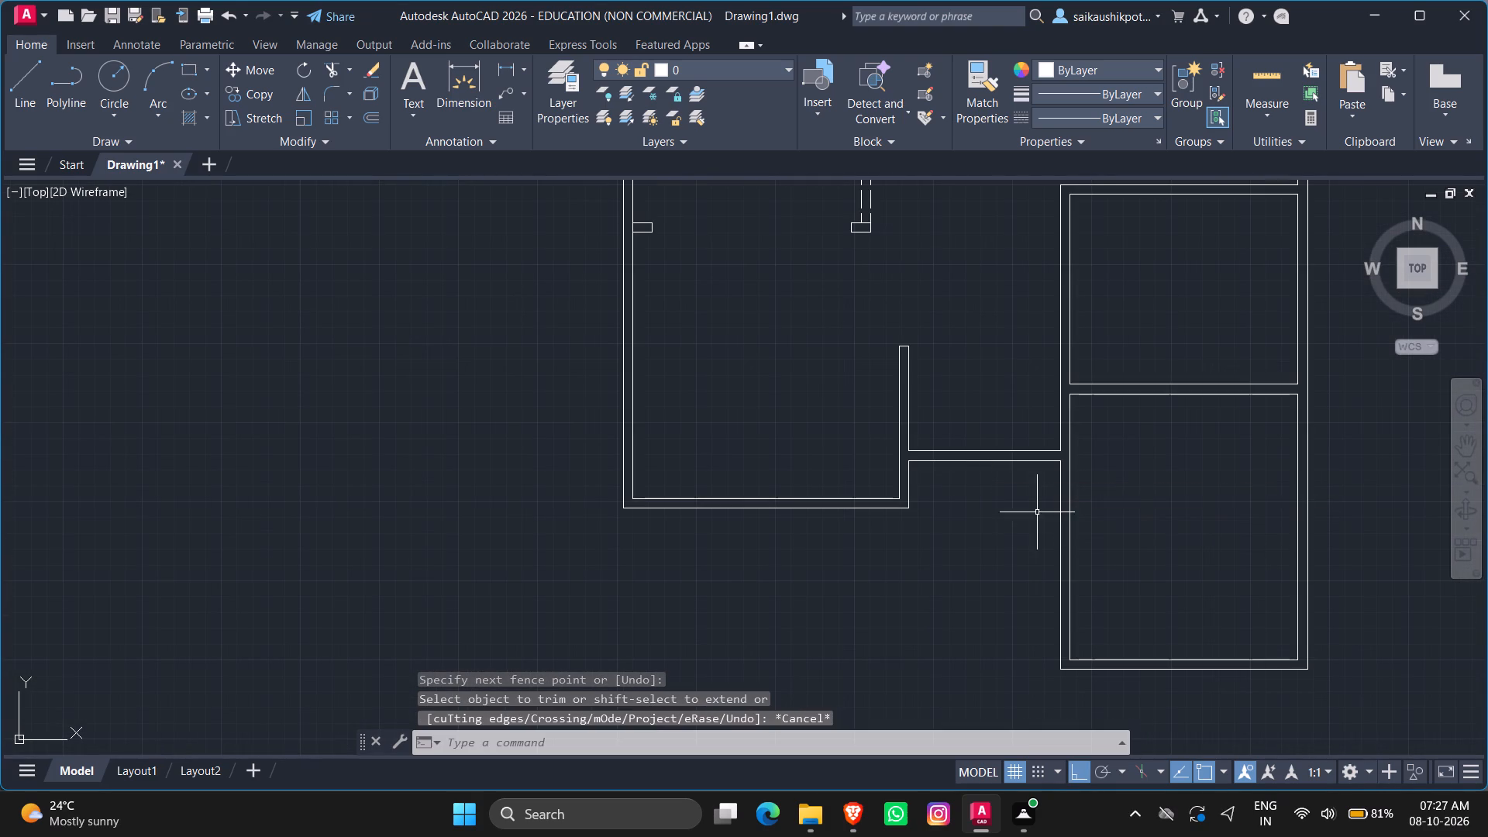
Fillet the corridor-side wall line of the middle-right room with its lower outer wall line to close the open corner.
{"action": "scroll", "coordinate": [1040, 563], "scroll_direction": "down", "scroll_amount": 3}
{"action": "scroll", "coordinate": [1044, 456], "scroll_direction": "up", "scroll_amount": 4}
{"action": "scroll", "coordinate": [1046, 451], "scroll_direction": "down", "scroll_amount": 2}
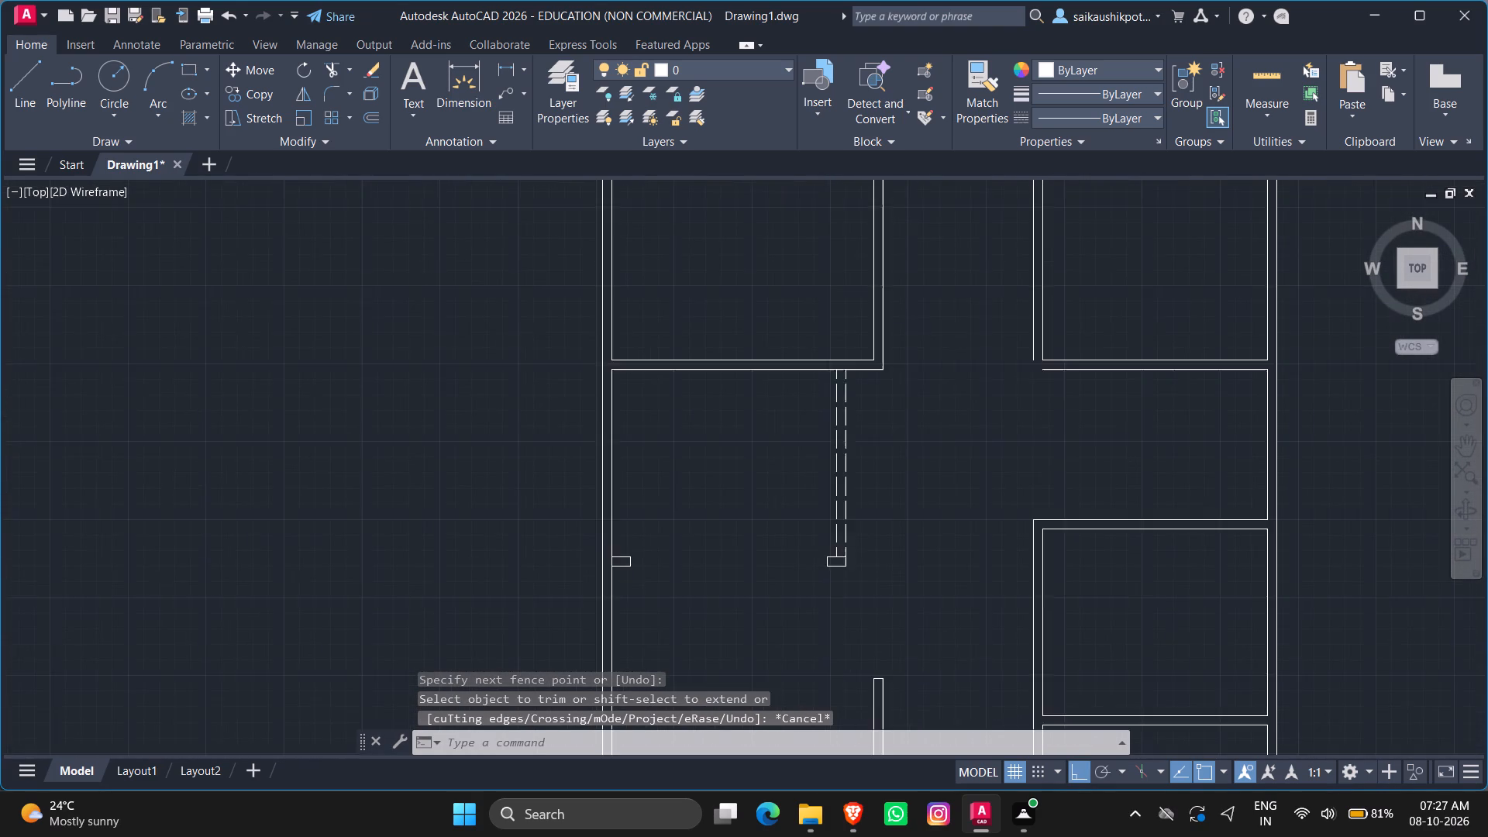
{"action": "scroll", "coordinate": [1048, 512], "scroll_direction": "up", "scroll_amount": 3}
{"action": "scroll", "coordinate": [1056, 341], "scroll_direction": "down", "scroll_amount": 4}
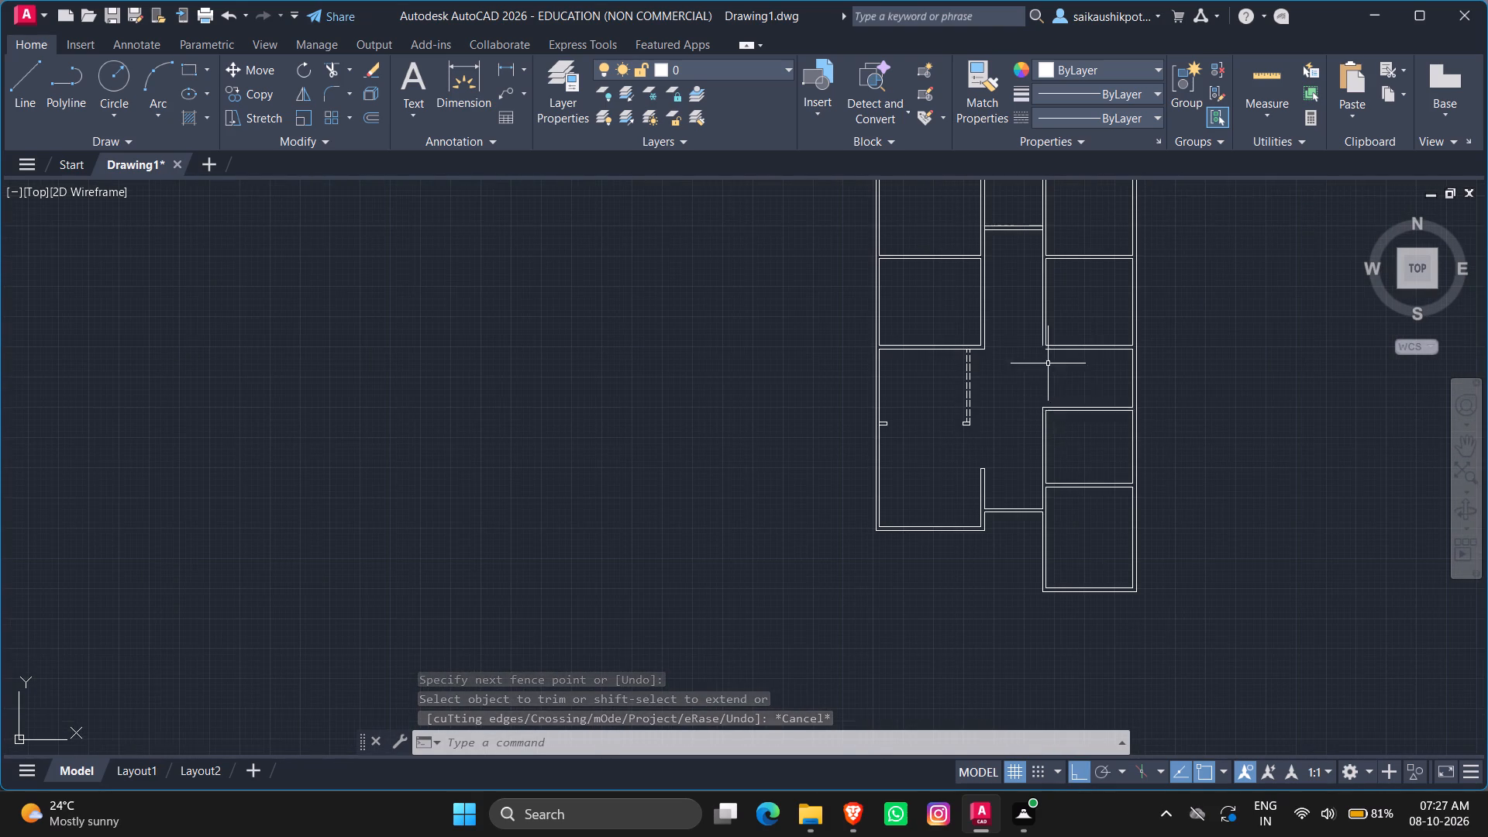
{"action": "scroll", "coordinate": [1032, 298], "scroll_direction": "up", "scroll_amount": 2}
{"action": "scroll", "coordinate": [1063, 405], "scroll_direction": "up", "scroll_amount": 2}
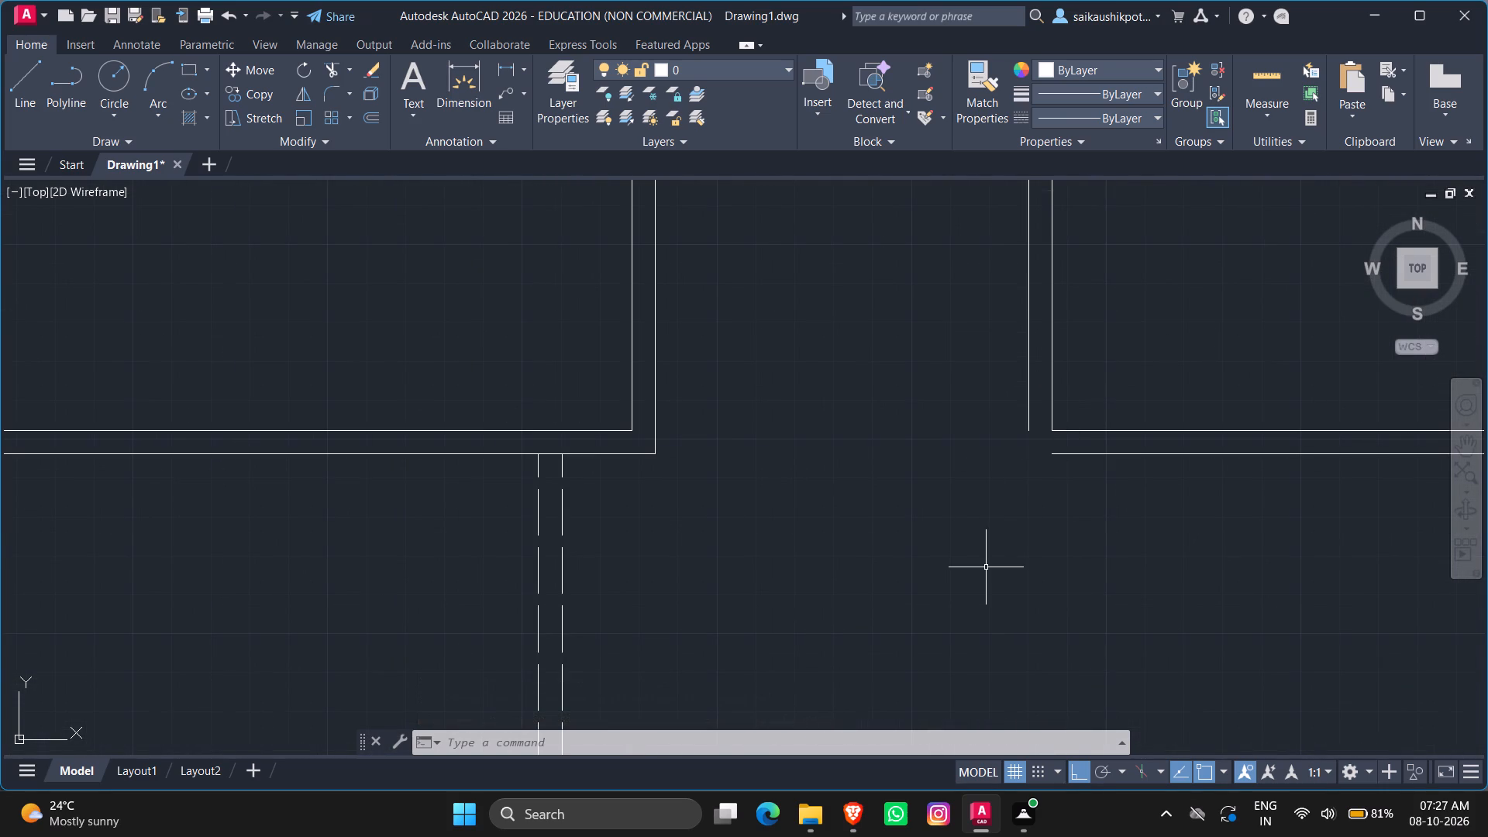
{"action": "type", "text": "FILL"}
{"action": "type", "text": "ET"}
{"action": "key", "text": "Return"}
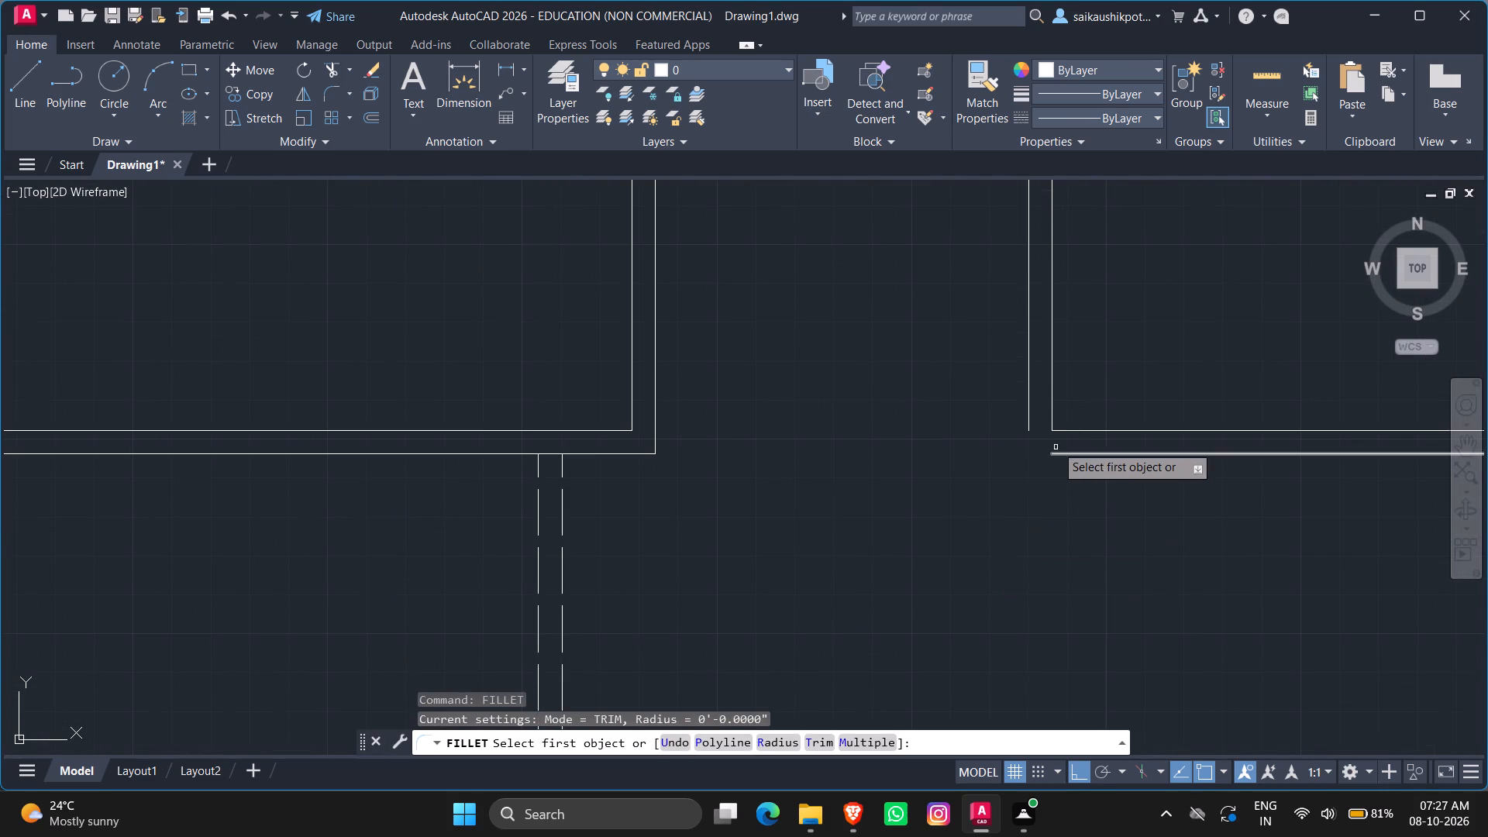
{"action": "left_click", "coordinate": [1056, 454]}
{"action": "left_click", "coordinate": [1029, 429]}
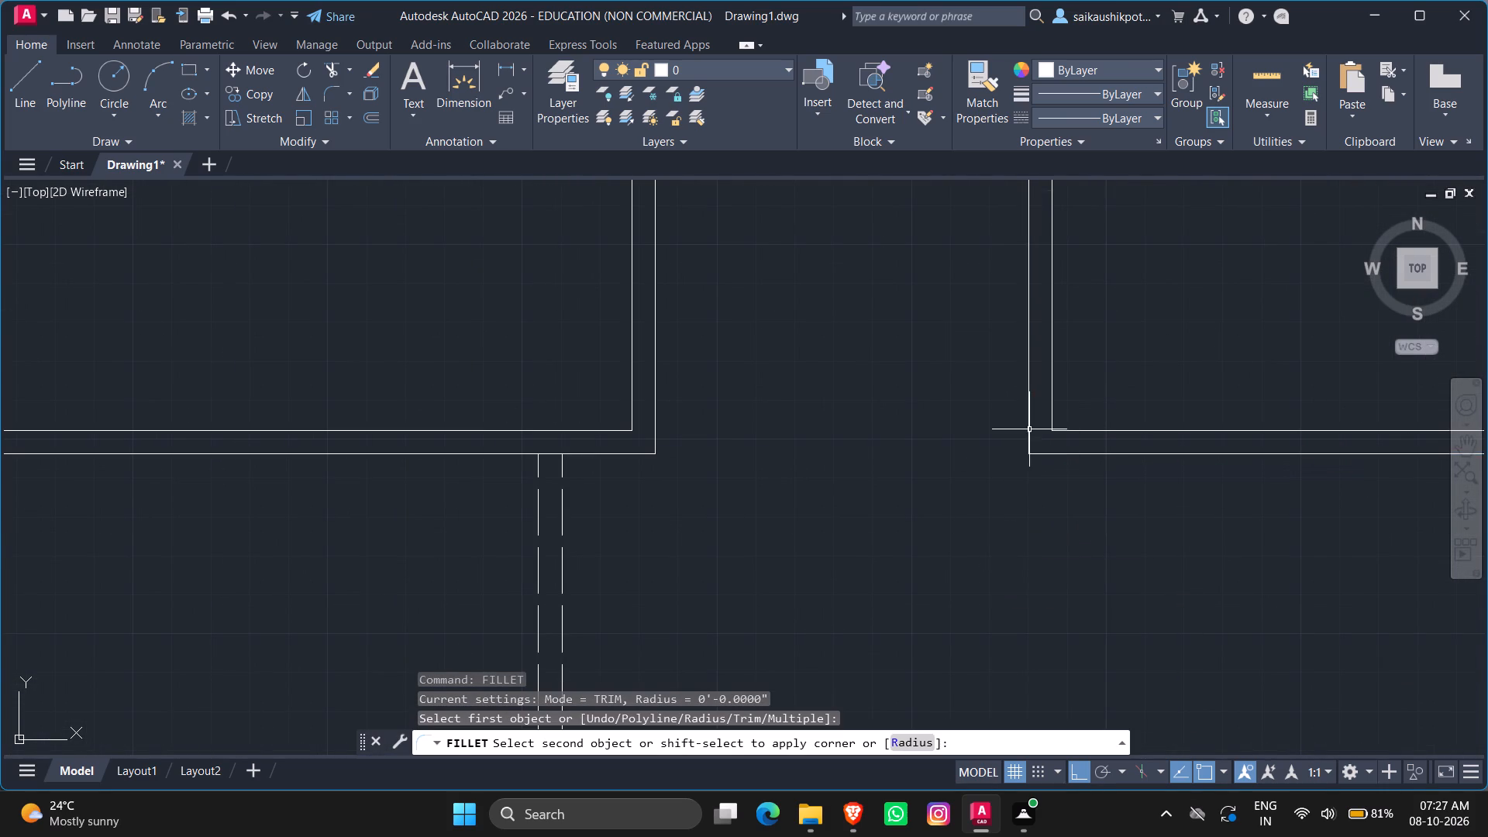
{"action": "key", "text": "Escape"}
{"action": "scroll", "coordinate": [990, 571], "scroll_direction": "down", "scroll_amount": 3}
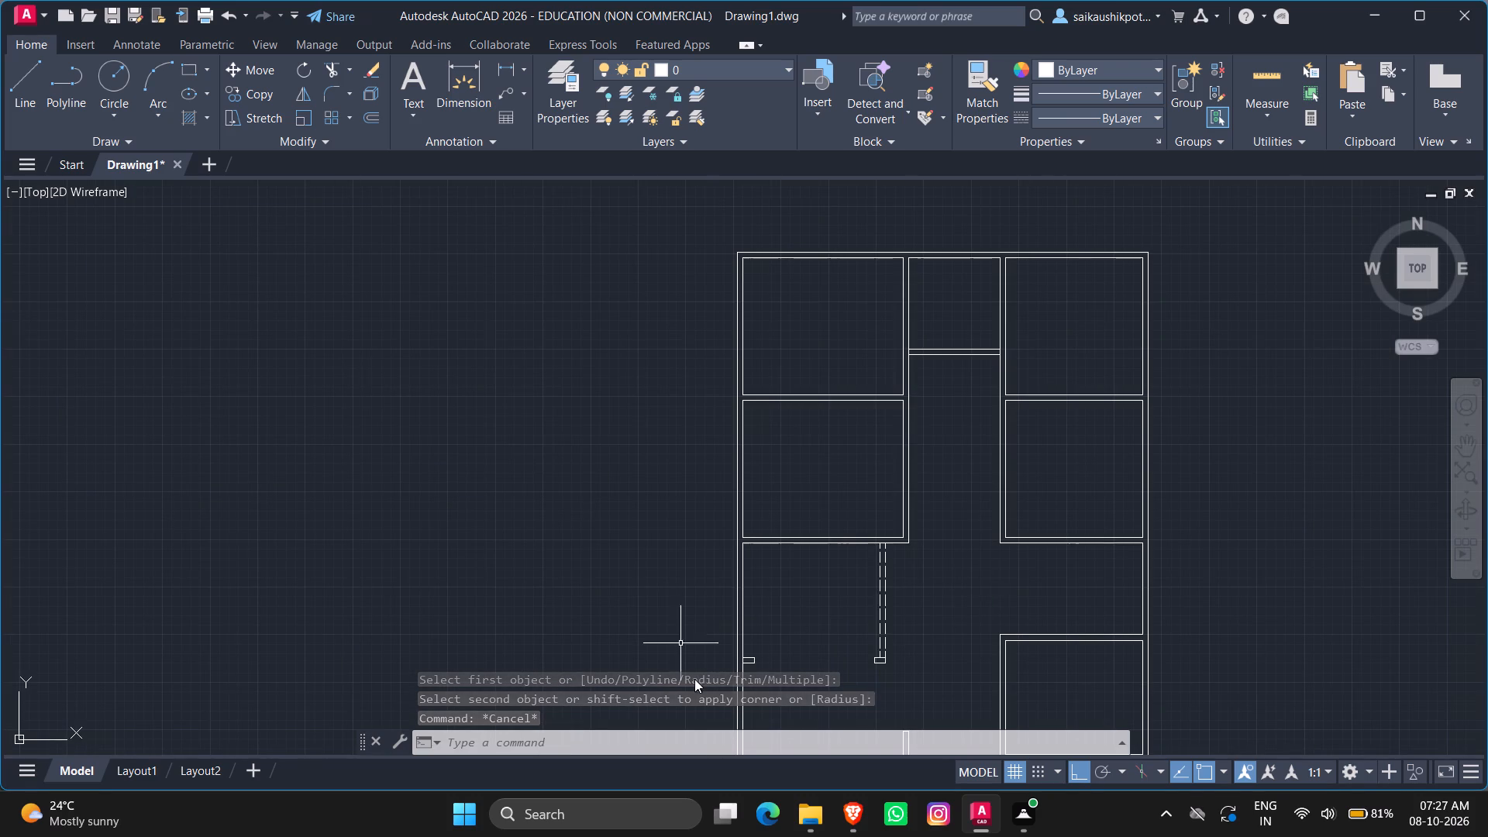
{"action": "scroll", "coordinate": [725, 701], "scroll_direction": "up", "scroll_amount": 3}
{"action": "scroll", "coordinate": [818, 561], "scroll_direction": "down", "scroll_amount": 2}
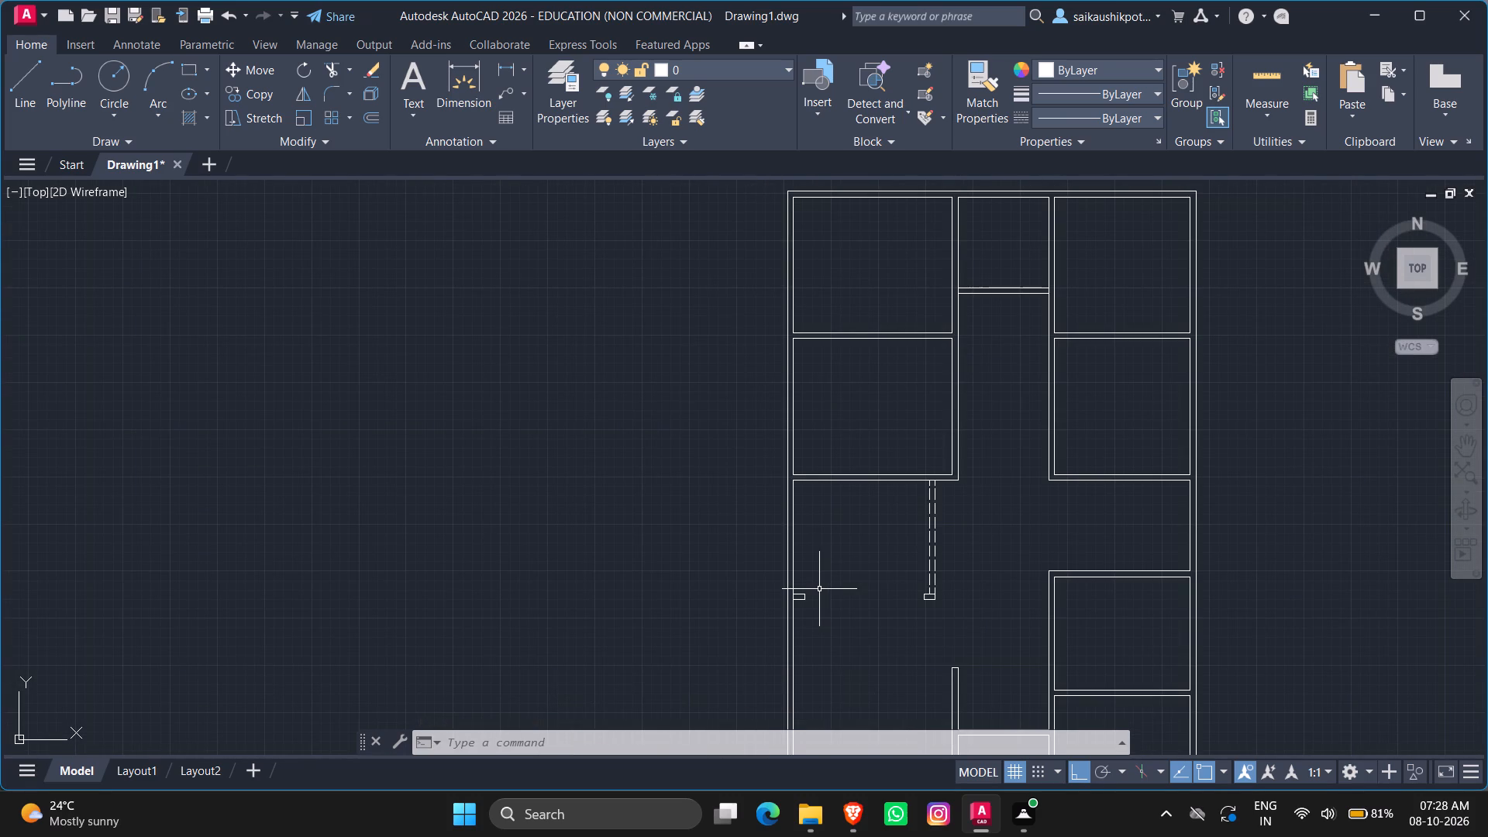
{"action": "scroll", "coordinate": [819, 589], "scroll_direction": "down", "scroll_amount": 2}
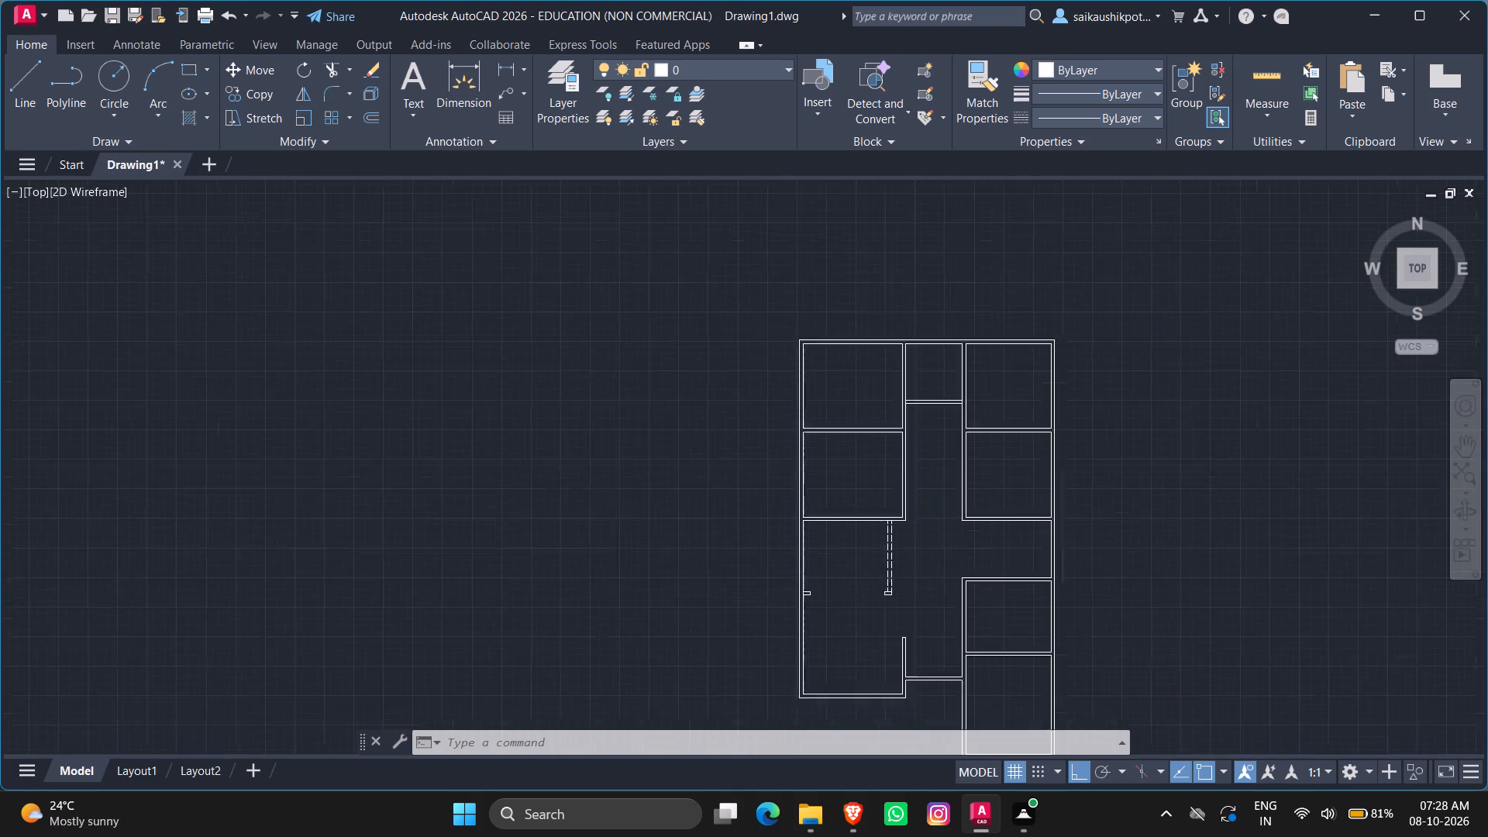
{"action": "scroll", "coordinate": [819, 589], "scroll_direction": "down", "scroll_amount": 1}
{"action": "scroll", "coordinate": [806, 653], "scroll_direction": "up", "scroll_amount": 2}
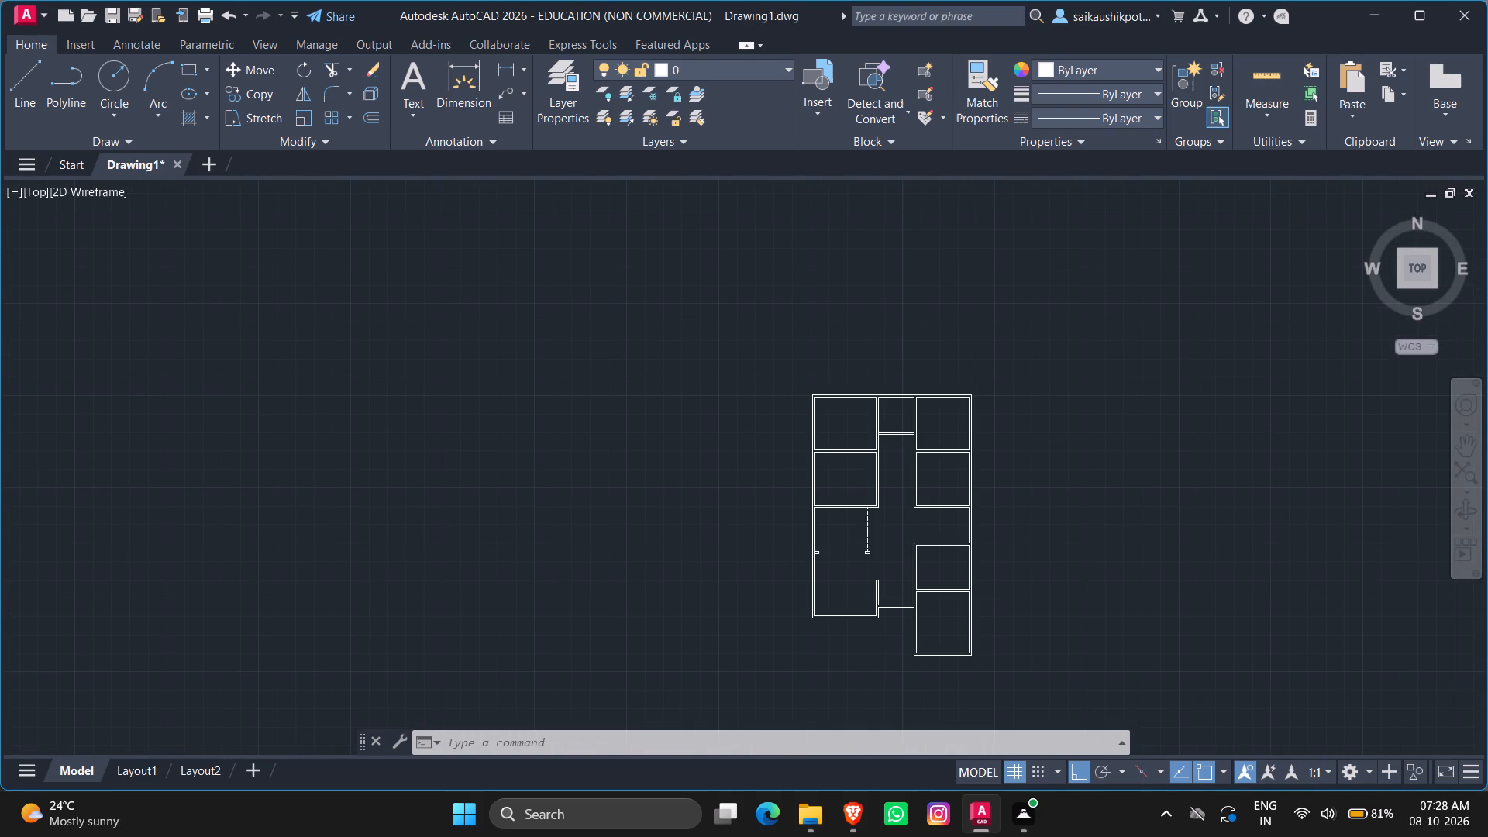
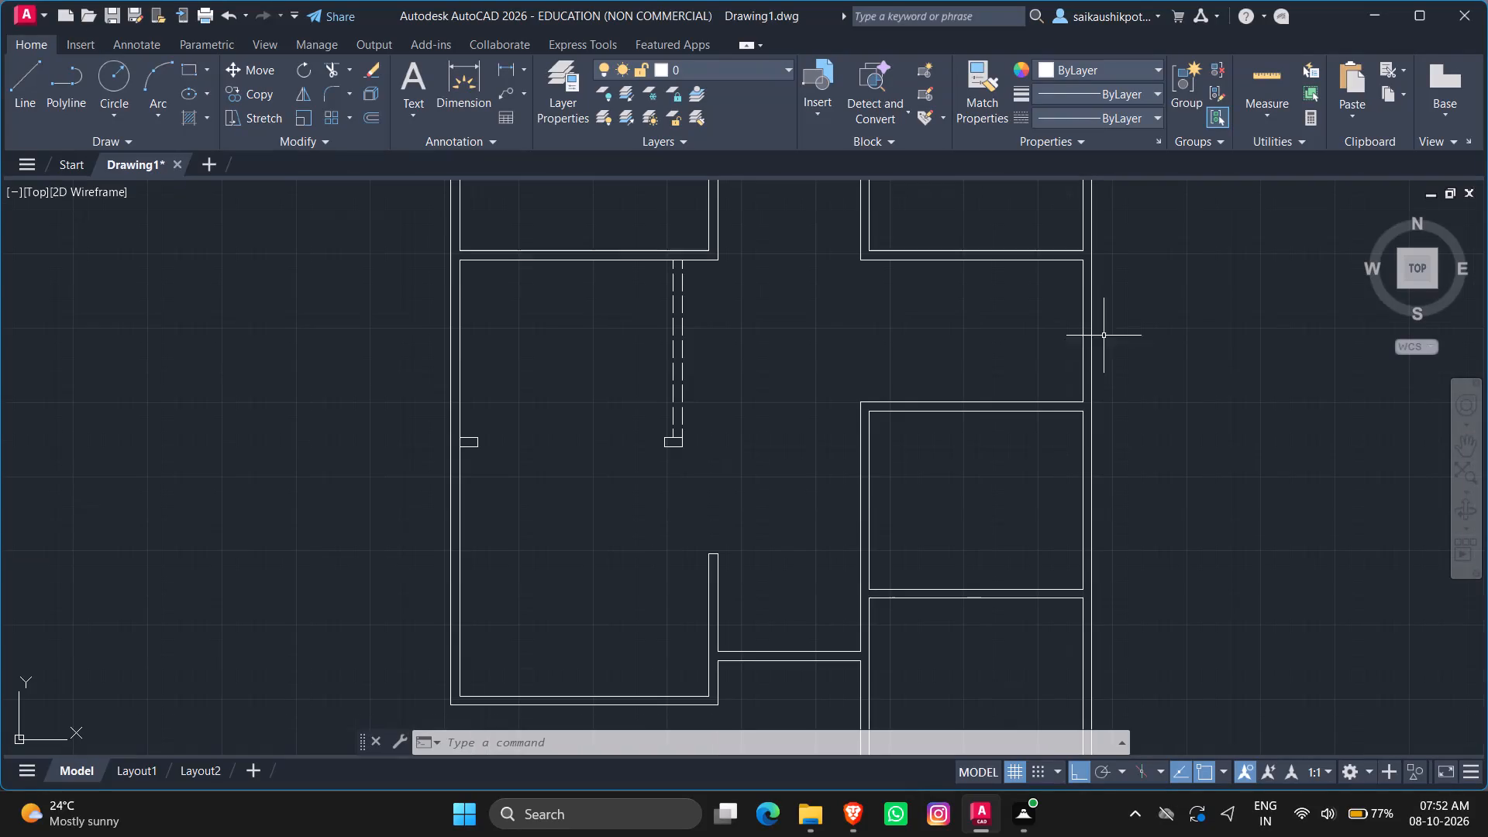
Check the dimensions of the open bay between the upper-right and middle-right rooms with Quick Measure.
{"action": "left_click", "coordinate": [1264, 80]}
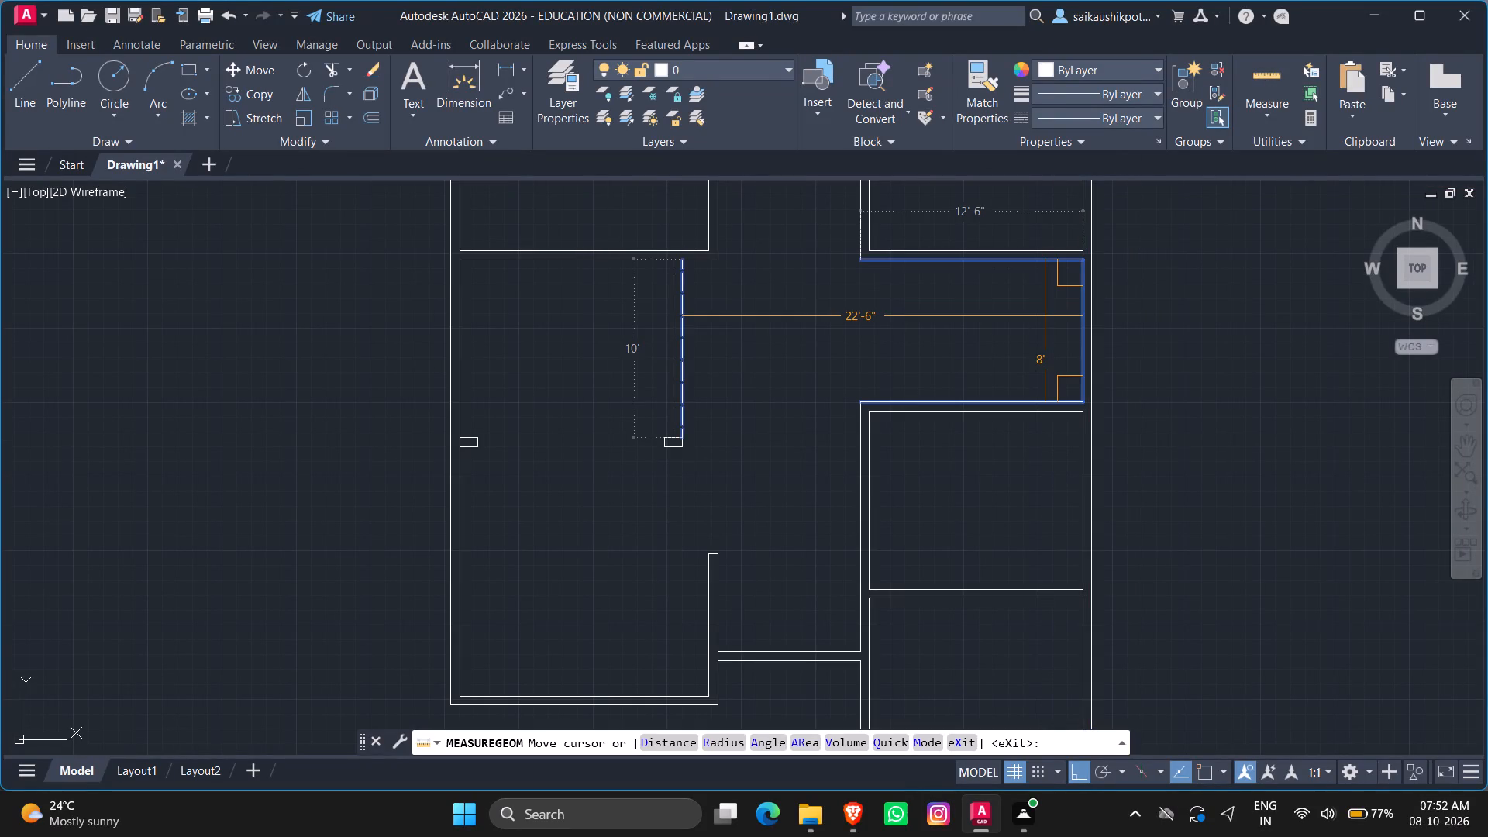
{"action": "key", "text": "Escape"}
{"action": "key", "text": "Escape"}
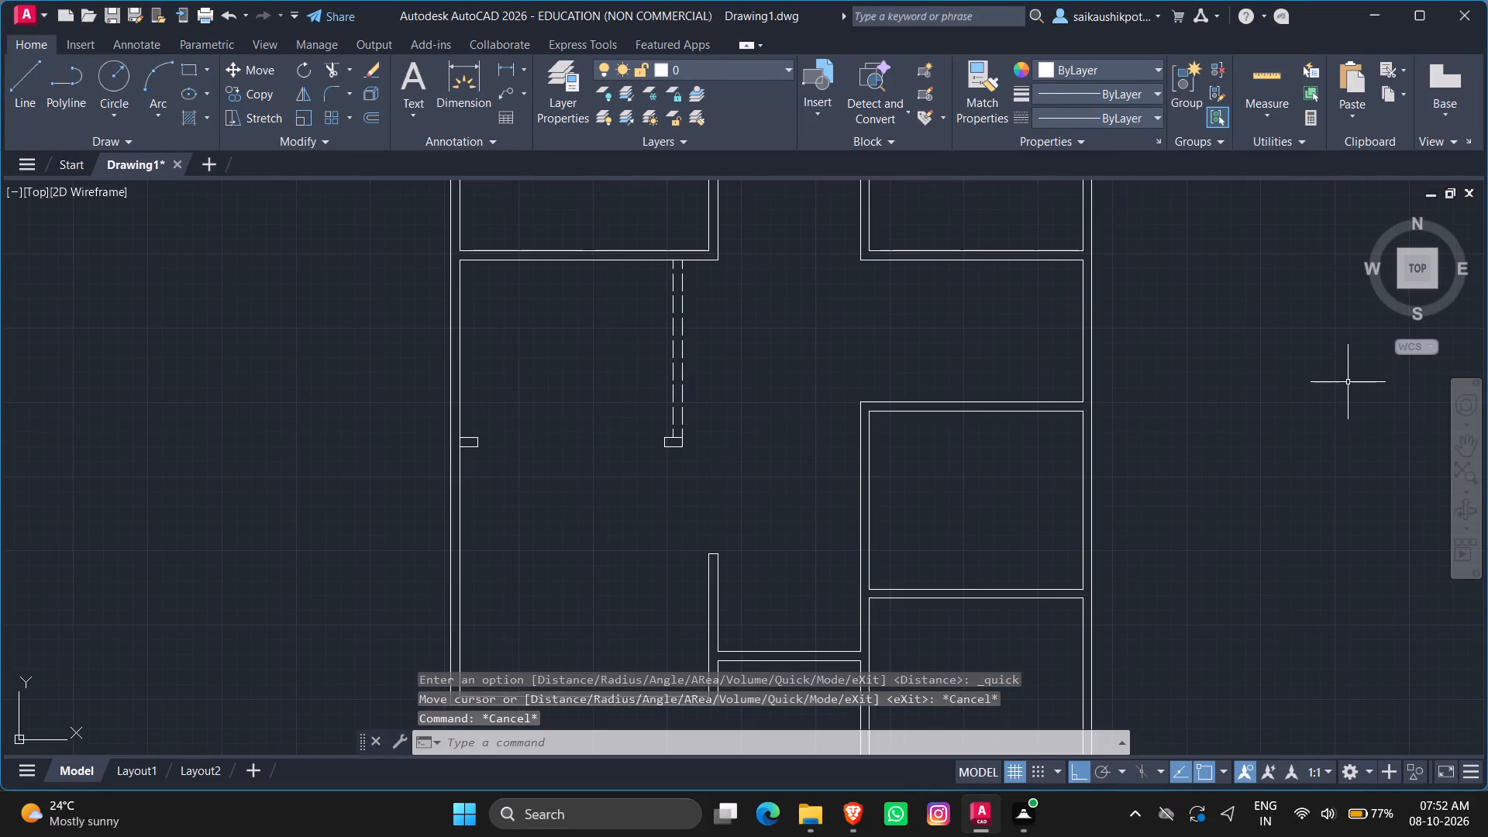
{"action": "key", "text": "Escape"}
Offset the upper wall line of the open bay between the right-hand rooms 4' downward to mark the bay's centre line.
{"action": "key", "text": "o"}
{"action": "key", "text": "Return"}
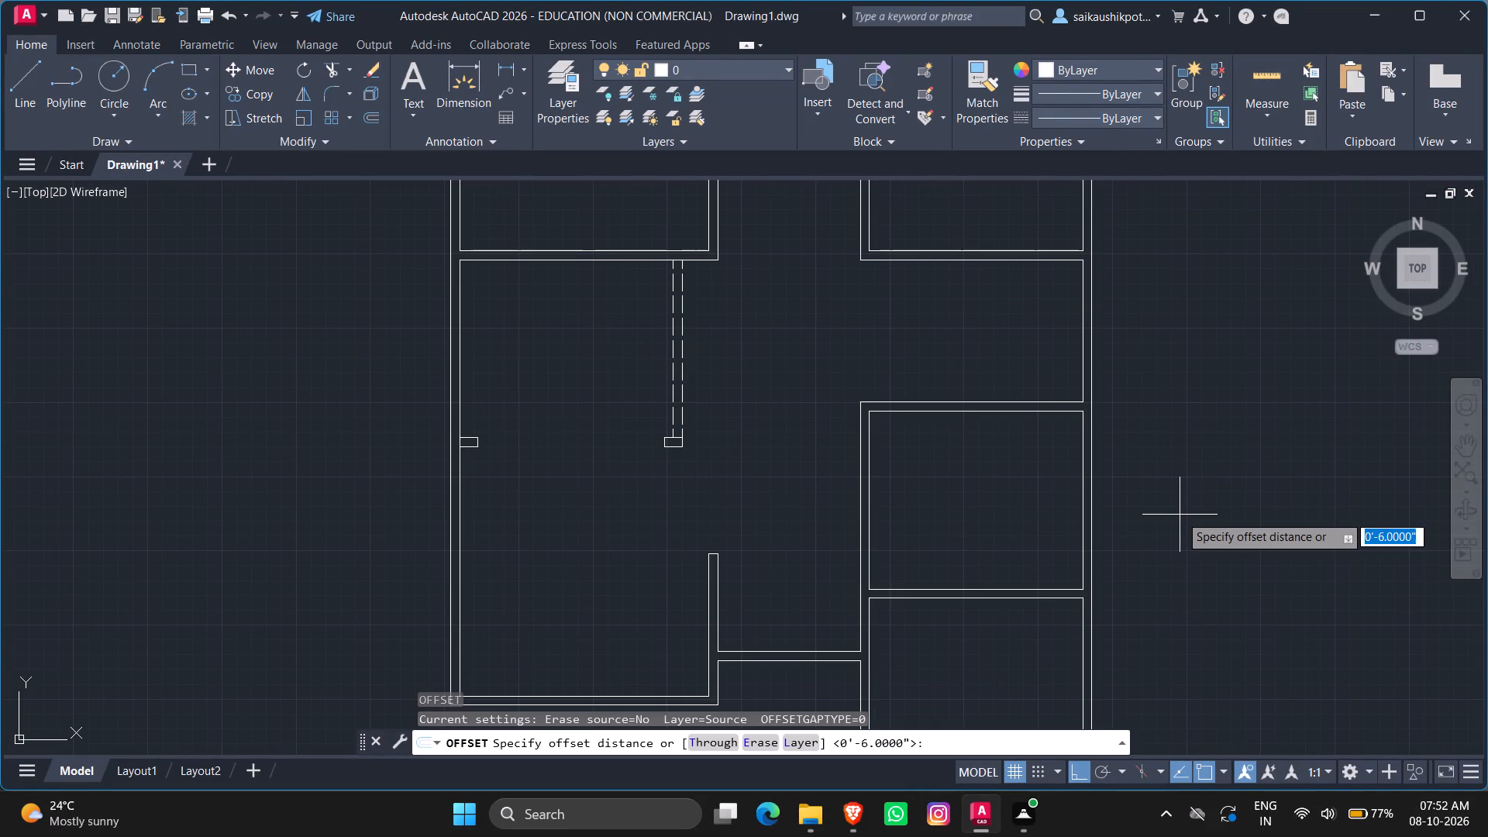
{"action": "type", "text": "4'"}
{"action": "key", "text": "Return"}
{"action": "left_click", "coordinate": [896, 258]}
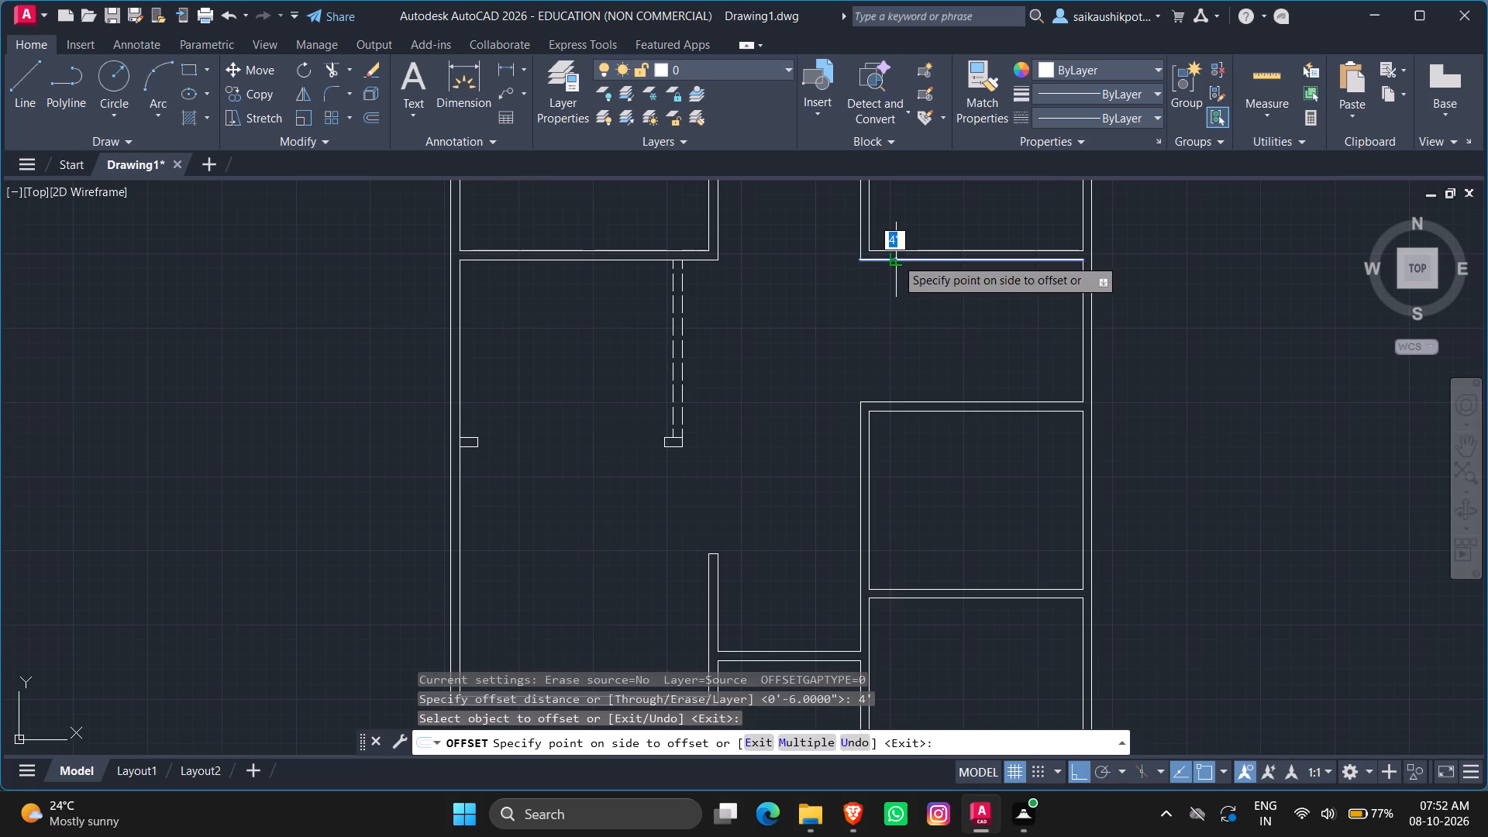
{"action": "left_click", "coordinate": [943, 394]}
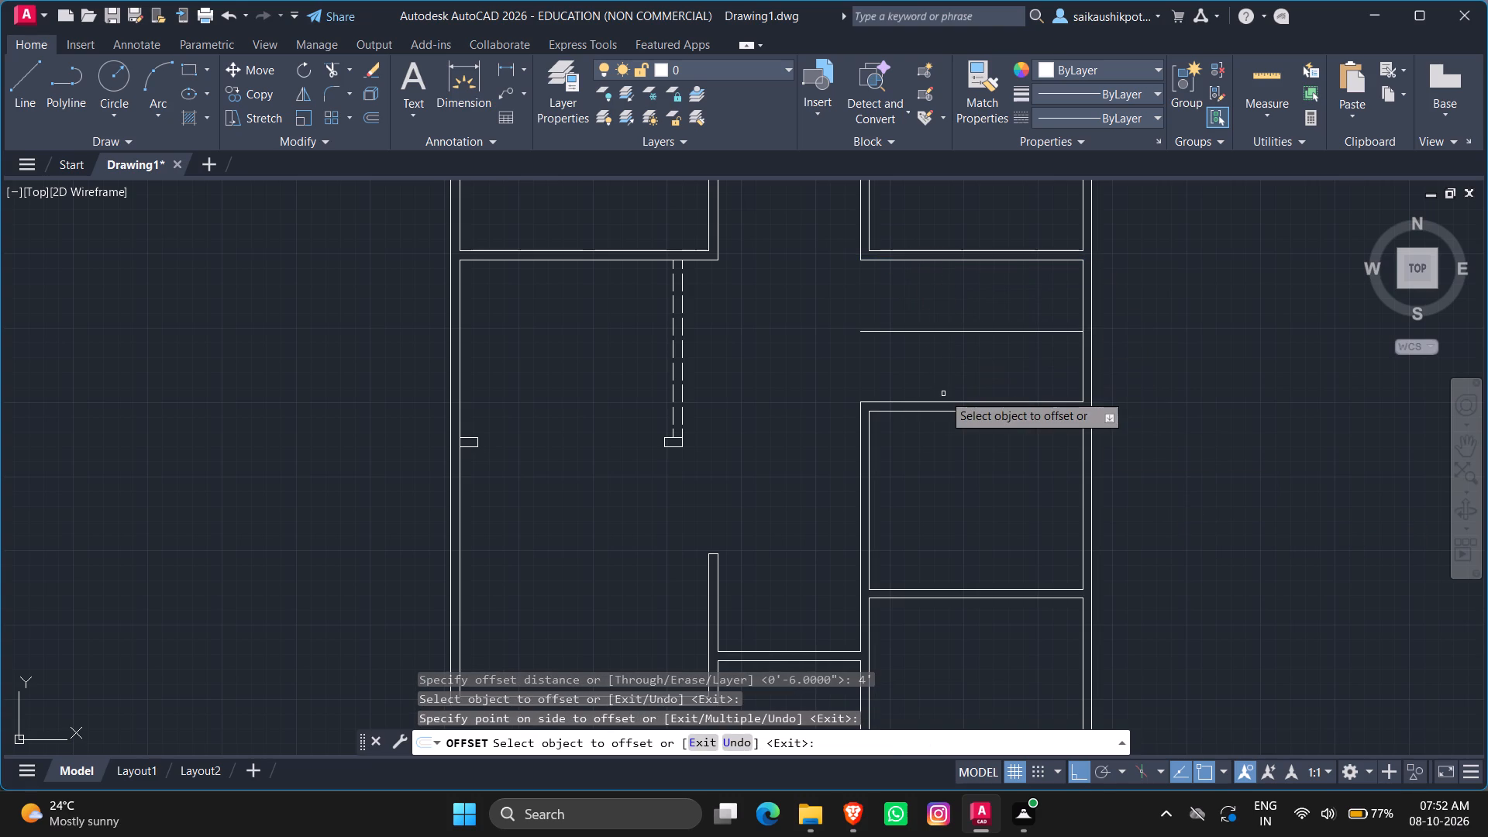
{"action": "key", "text": "Escape"}
{"action": "key", "text": "Escape"}
{"action": "key", "text": "Escape"}
{"action": "key", "text": "Escape"}
Offset the bay's inner outer-wall line 3' toward the corridor to mark the edge of the stair landing.
{"action": "scroll", "coordinate": [1004, 314], "scroll_direction": "up", "scroll_amount": 2}
{"action": "scroll", "coordinate": [992, 363], "scroll_direction": "down", "scroll_amount": 1}
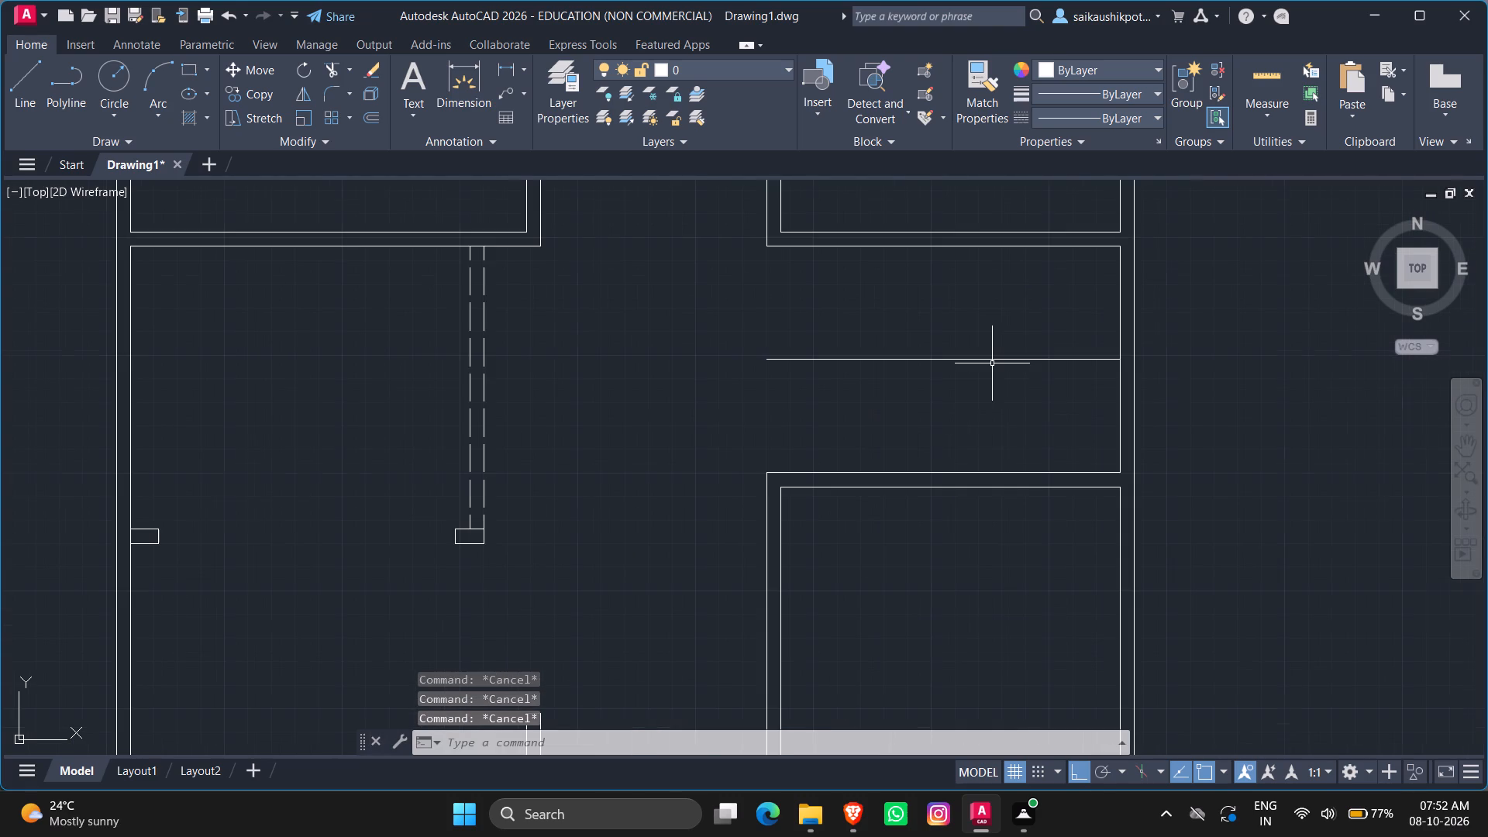
{"action": "key", "text": "o"}
{"action": "key", "text": "Return"}
{"action": "key", "text": "4"}
{"action": "key", "text": "BackSpace"}
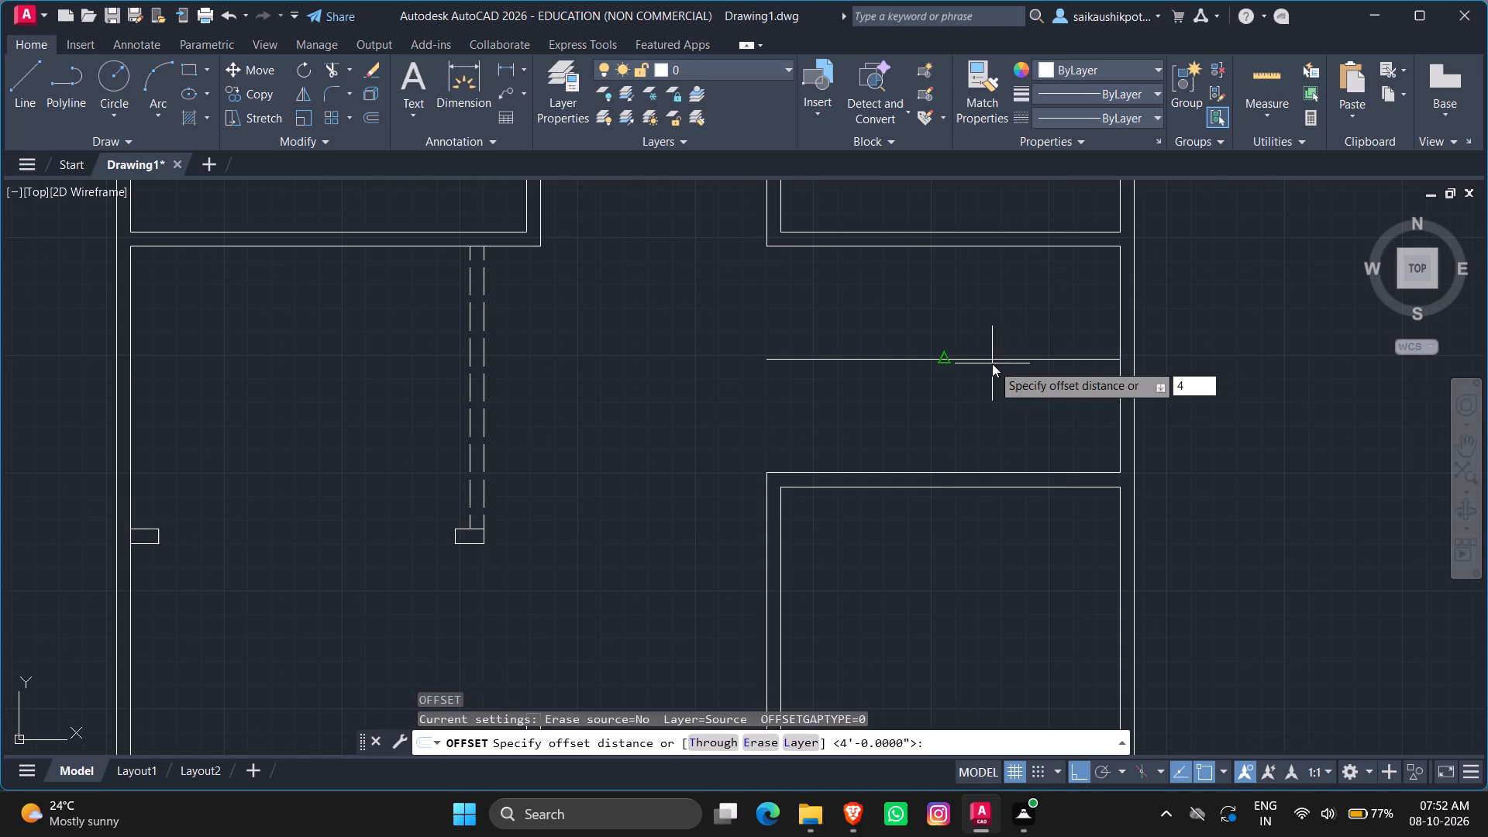
{"action": "key", "text": "3"}
{"action": "key", "text": "apostrophe"}
{"action": "key", "text": "Return"}
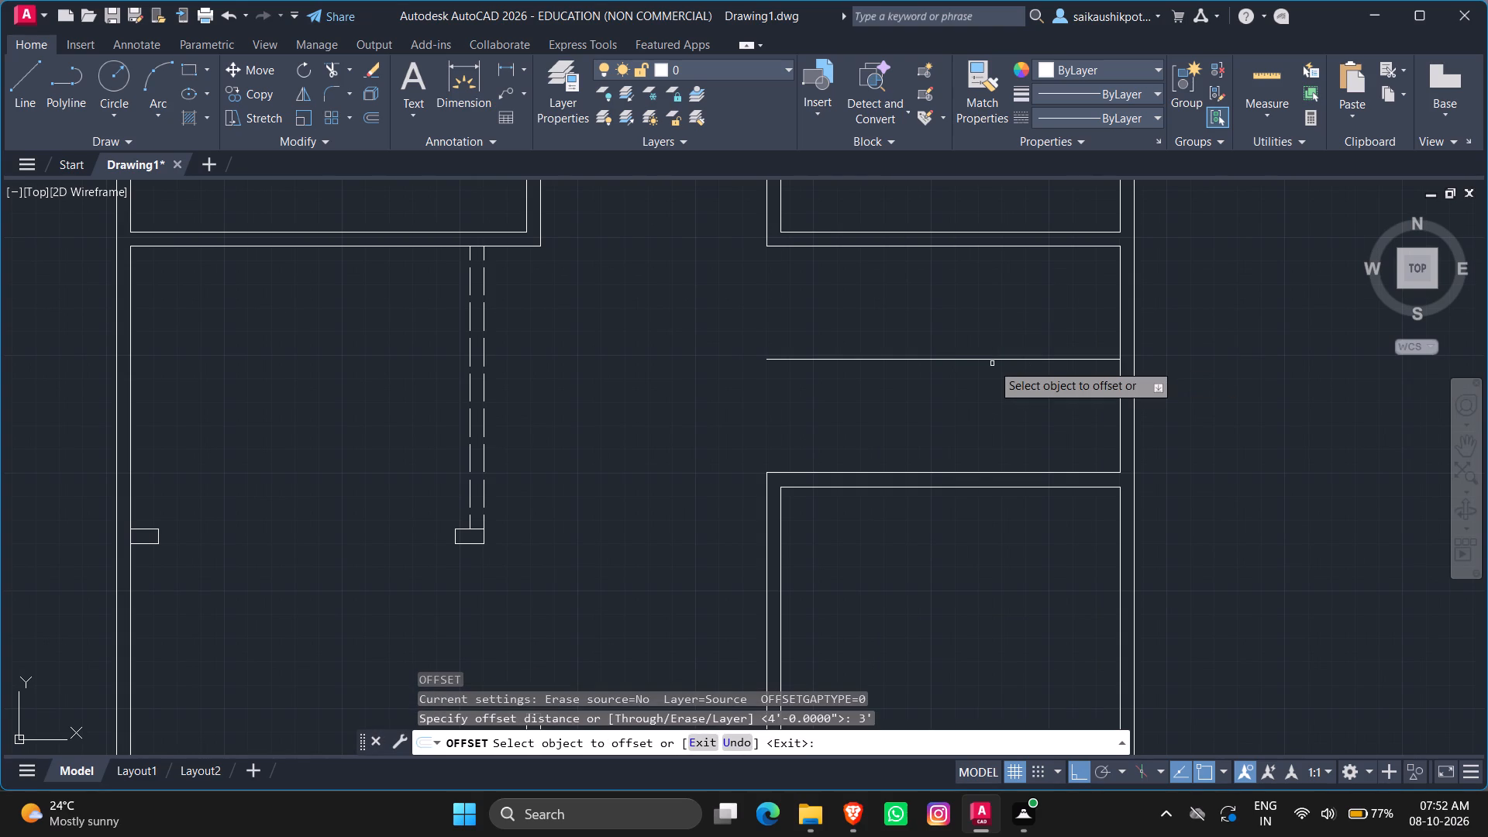
{"action": "left_click", "coordinate": [1121, 387]}
{"action": "left_click", "coordinate": [1035, 400]}
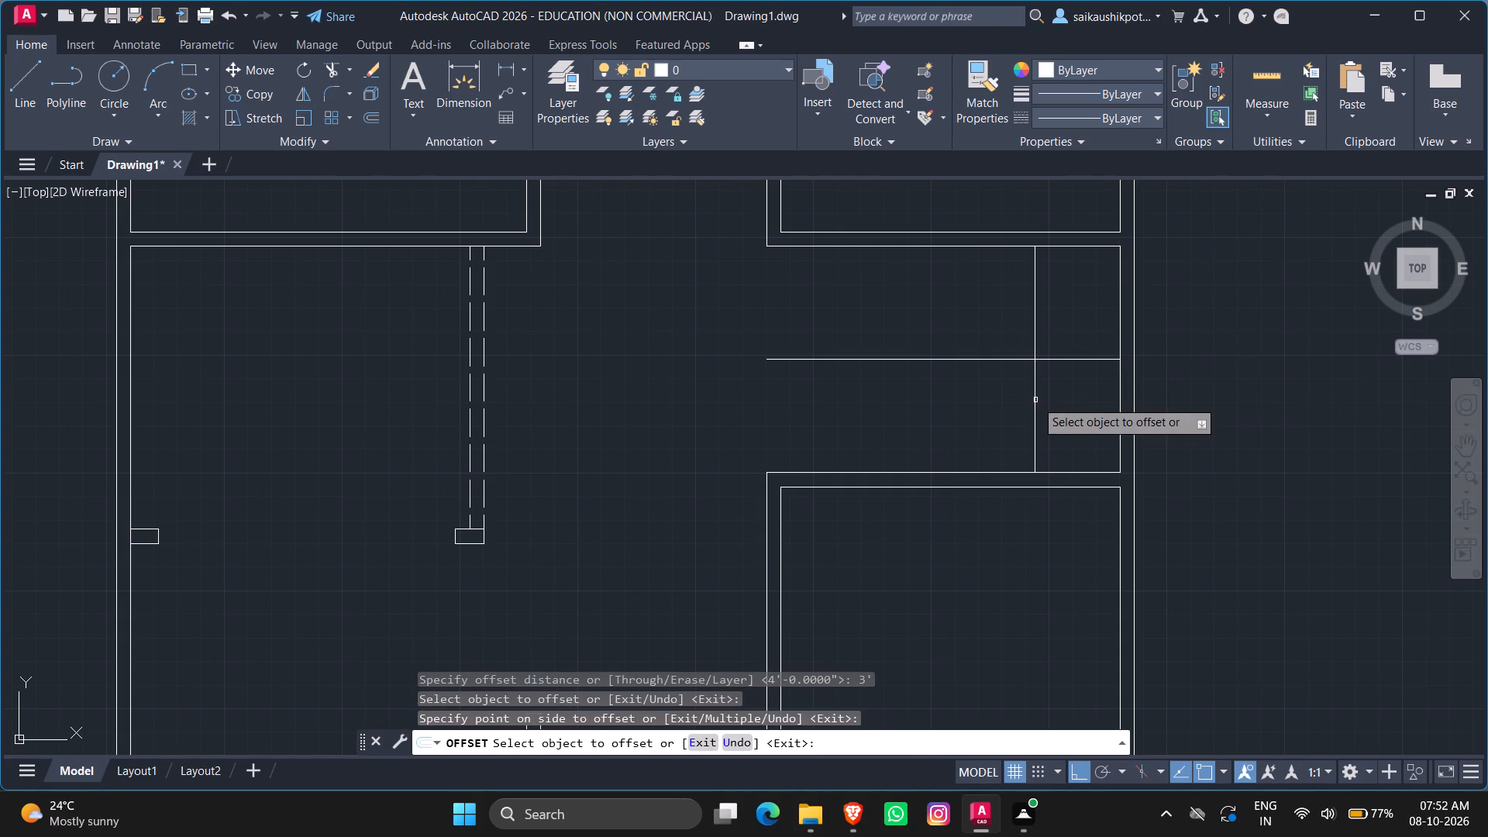
{"action": "key", "text": "Escape"}
{"action": "key", "text": "Escape"}
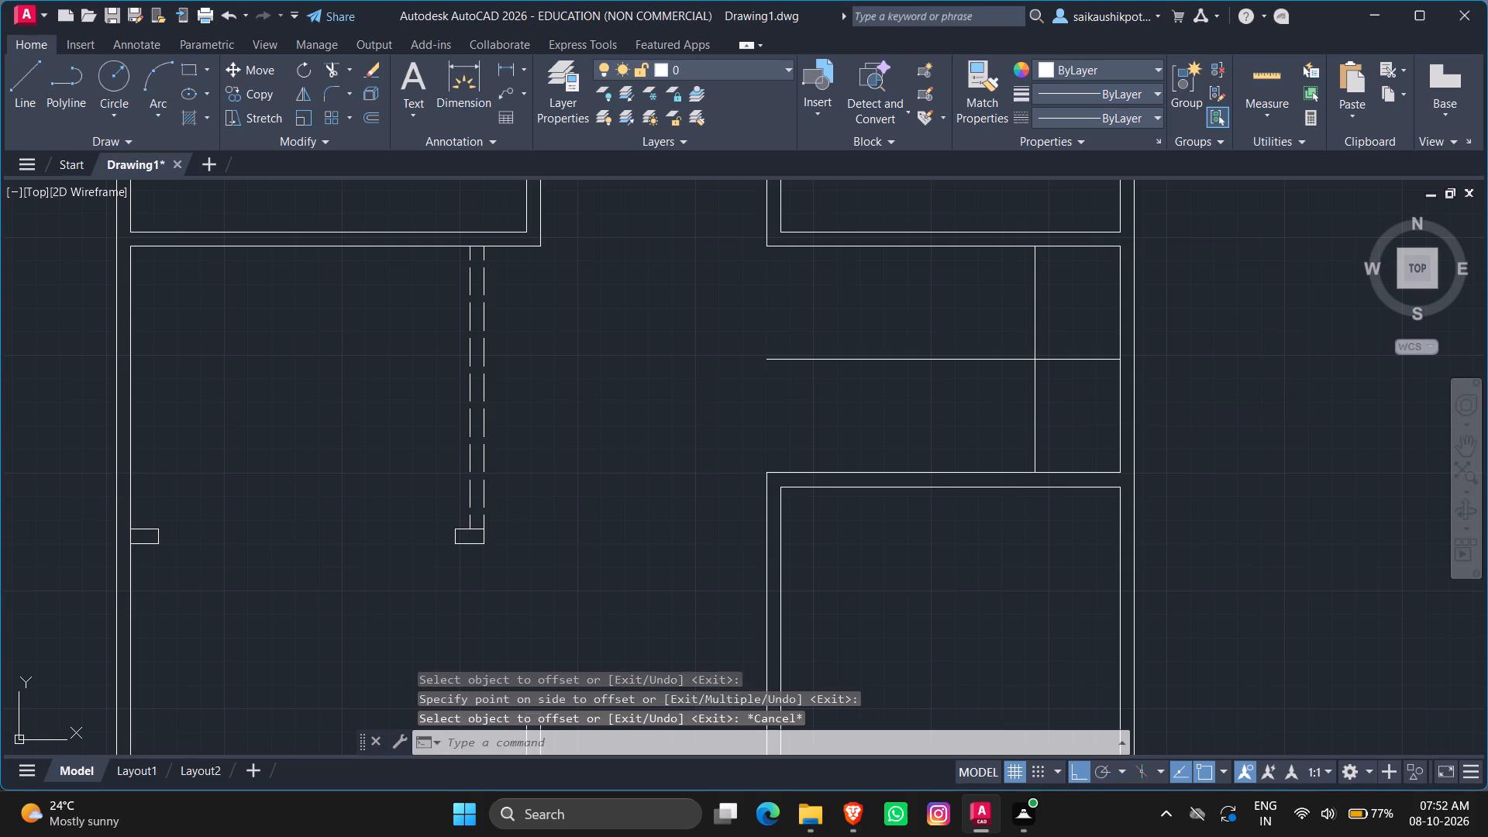
{"action": "key", "text": "Escape"}
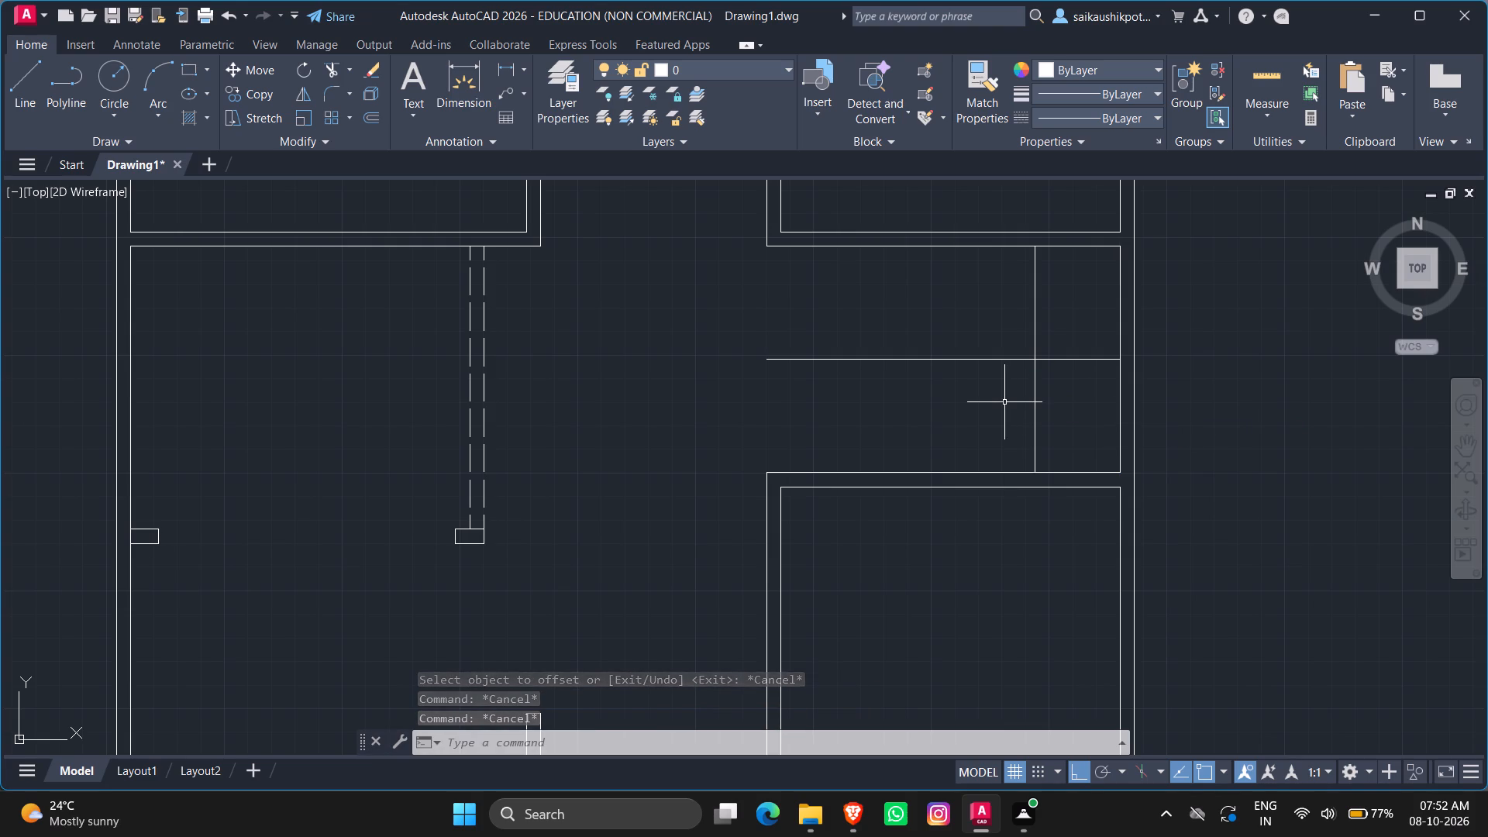
{"action": "key", "text": "Escape"}
{"action": "key", "text": "Escape"}
{"action": "key", "text": "Escape"}
{"action": "key", "text": "Escape"}
{"action": "key", "text": "Escape"}
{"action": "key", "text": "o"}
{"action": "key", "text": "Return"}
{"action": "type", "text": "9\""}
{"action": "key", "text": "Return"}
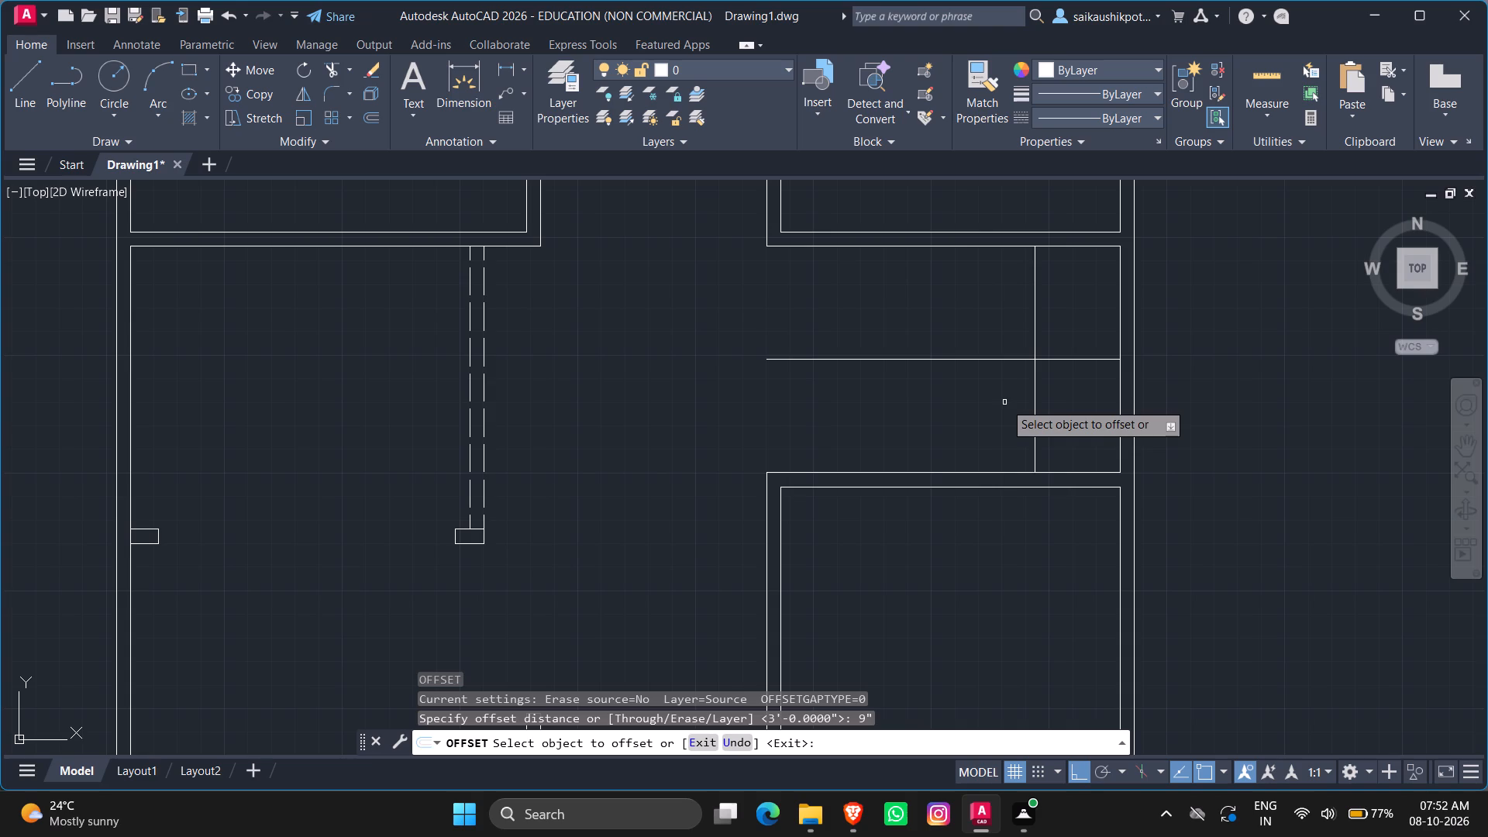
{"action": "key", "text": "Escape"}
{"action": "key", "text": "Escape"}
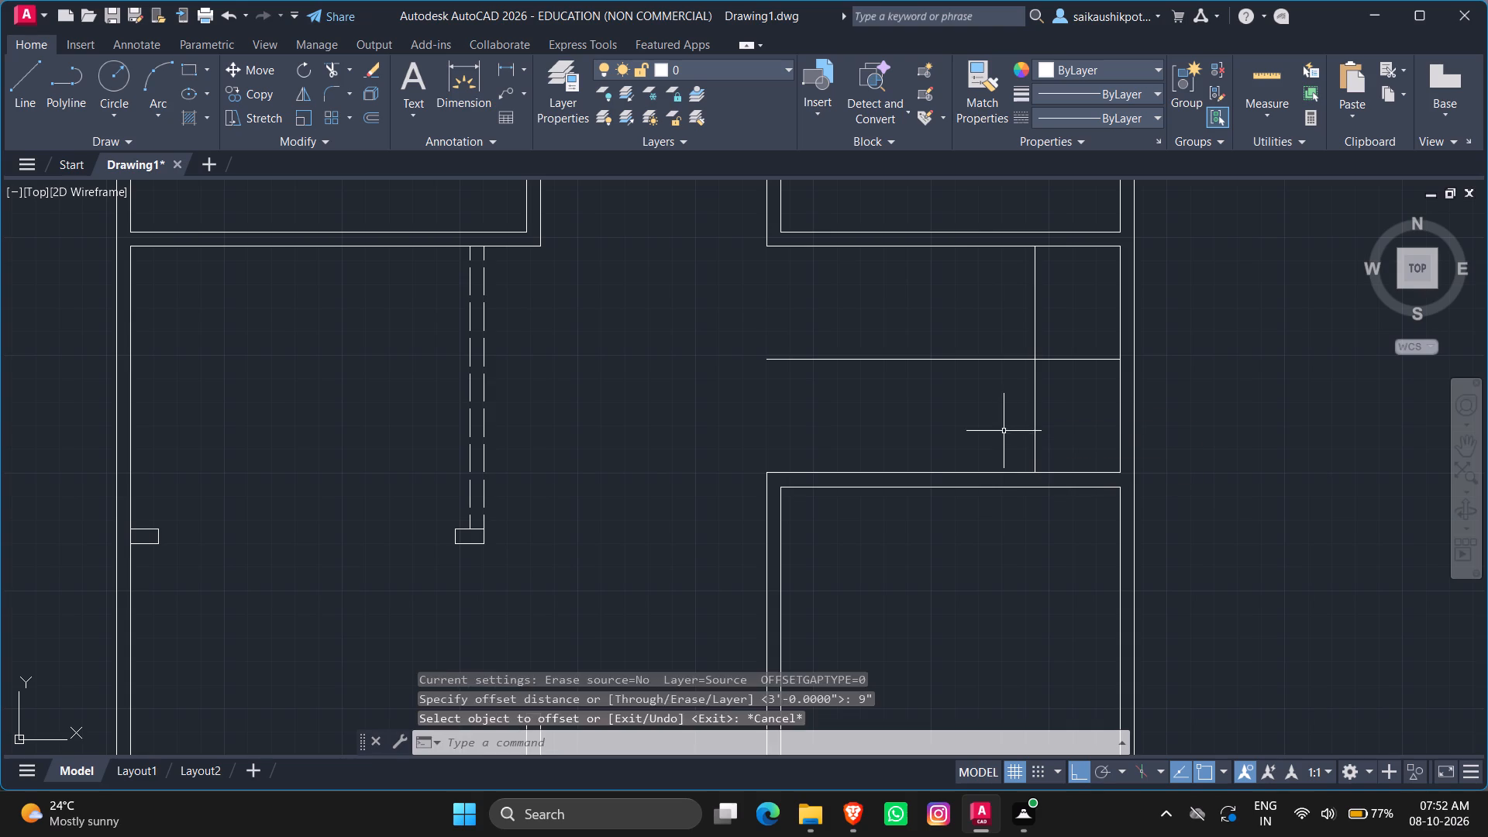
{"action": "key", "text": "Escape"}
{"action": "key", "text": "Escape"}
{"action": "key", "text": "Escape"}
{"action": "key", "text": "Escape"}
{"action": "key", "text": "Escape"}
Offset the bay's horizontal centre line 3" both upward and downward.
{"action": "key", "text": "o"}
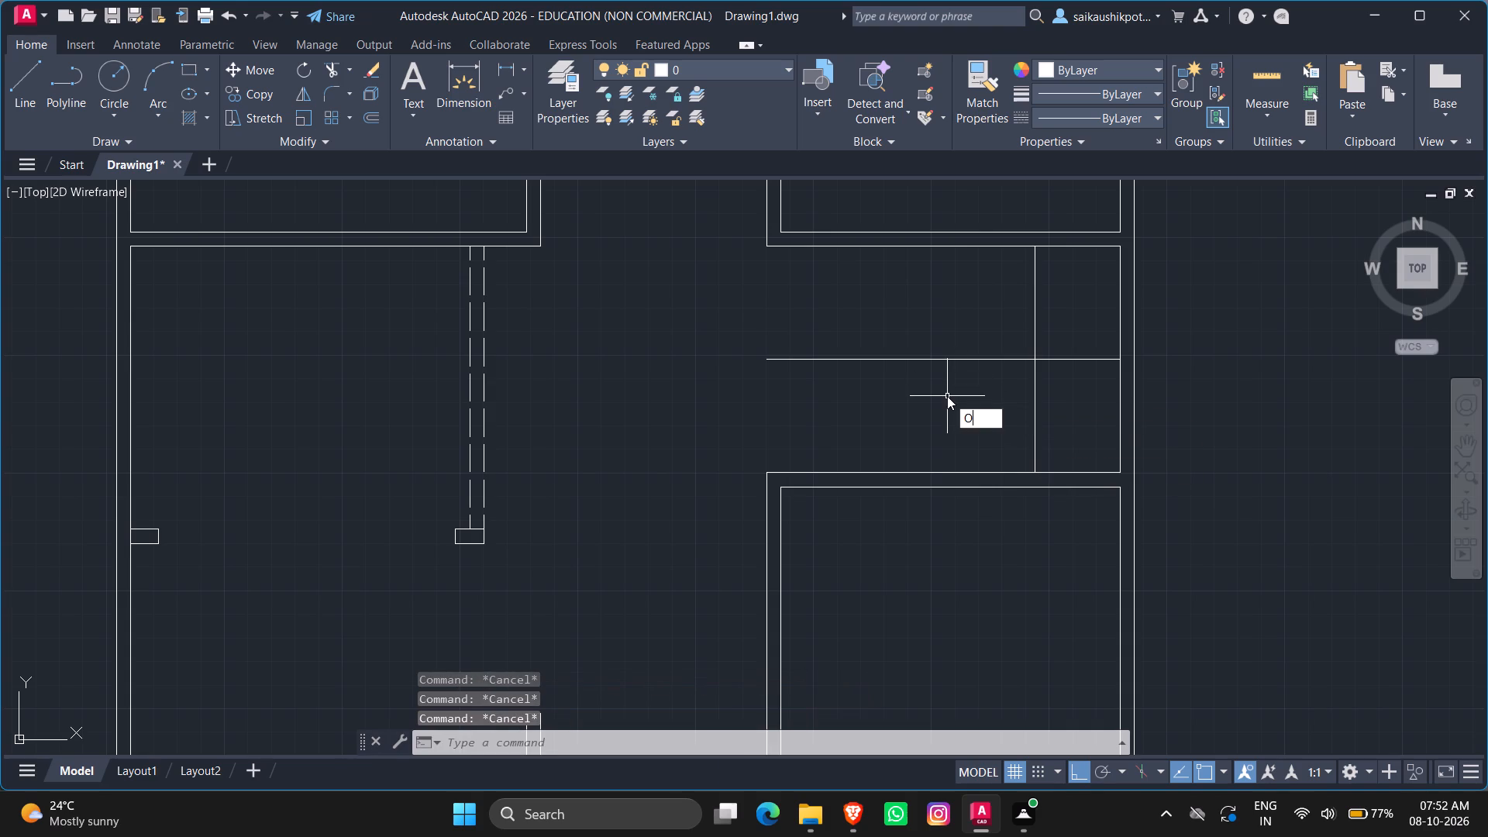
{"action": "key", "text": "Return"}
{"action": "type", "text": "3\""}
{"action": "key", "text": "Return"}
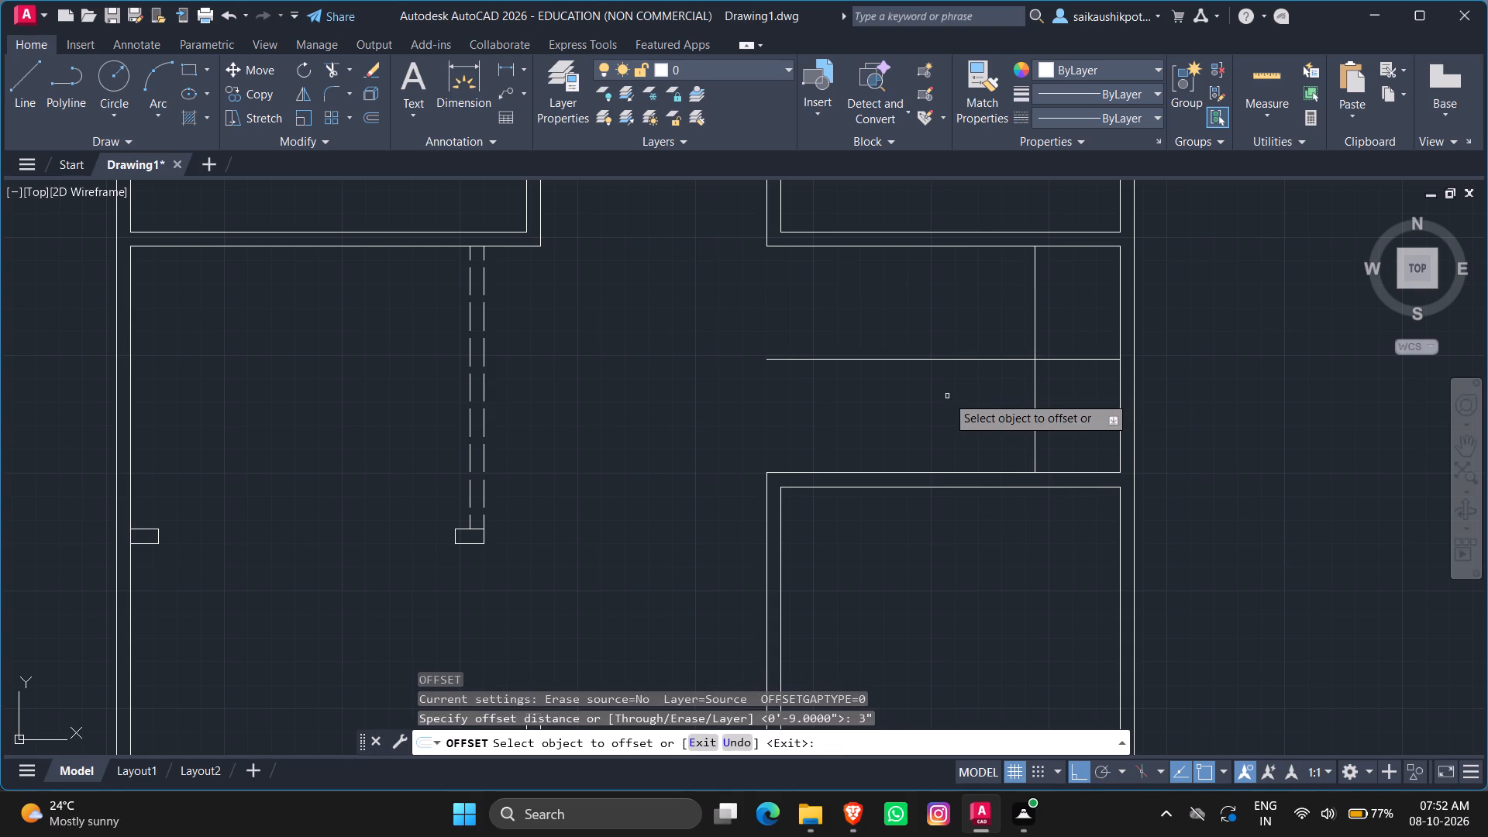
{"action": "left_click", "coordinate": [904, 359]}
{"action": "left_click", "coordinate": [911, 301]}
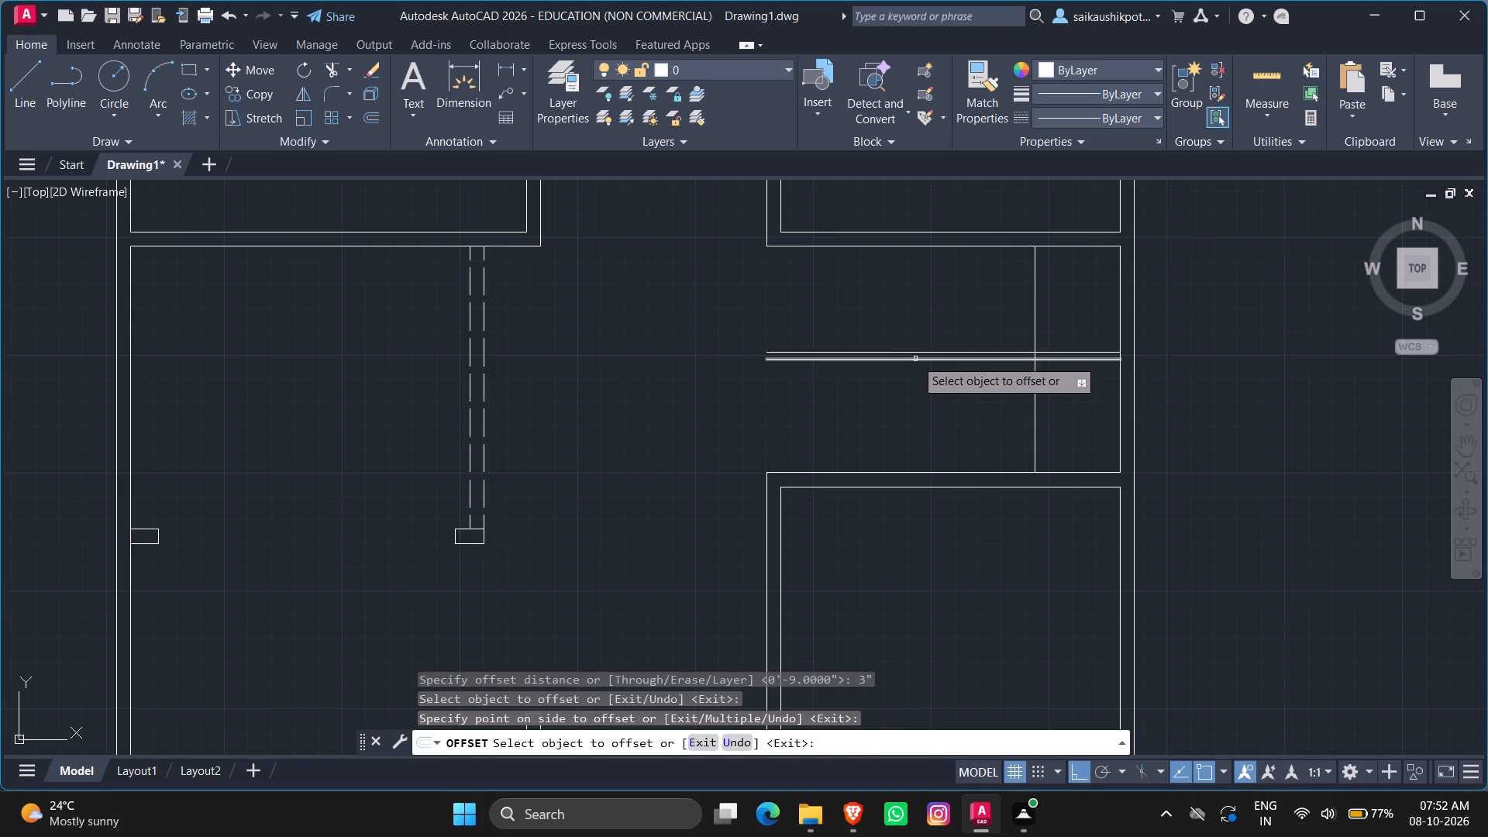
{"action": "left_click", "coordinate": [915, 359]}
{"action": "left_click", "coordinate": [920, 408]}
{"action": "key", "text": "Escape"}
{"action": "key", "text": "Escape"}
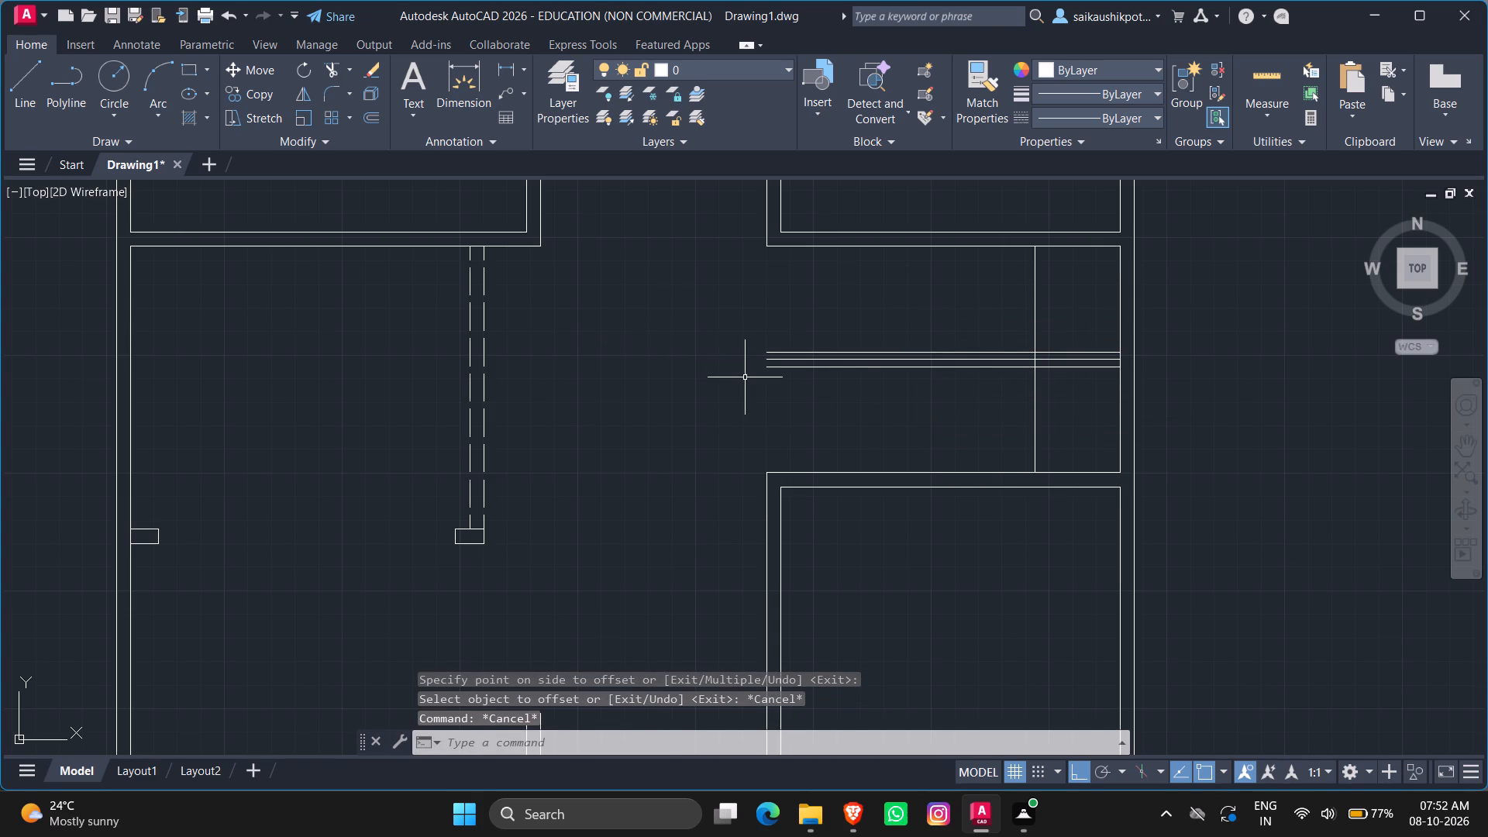
Trim the three horizontal centre lines between the landing line and the outer wall.
{"action": "scroll", "coordinate": [843, 368], "scroll_direction": "up", "scroll_amount": 2}
{"action": "scroll", "coordinate": [843, 368], "scroll_direction": "down", "scroll_amount": 2}
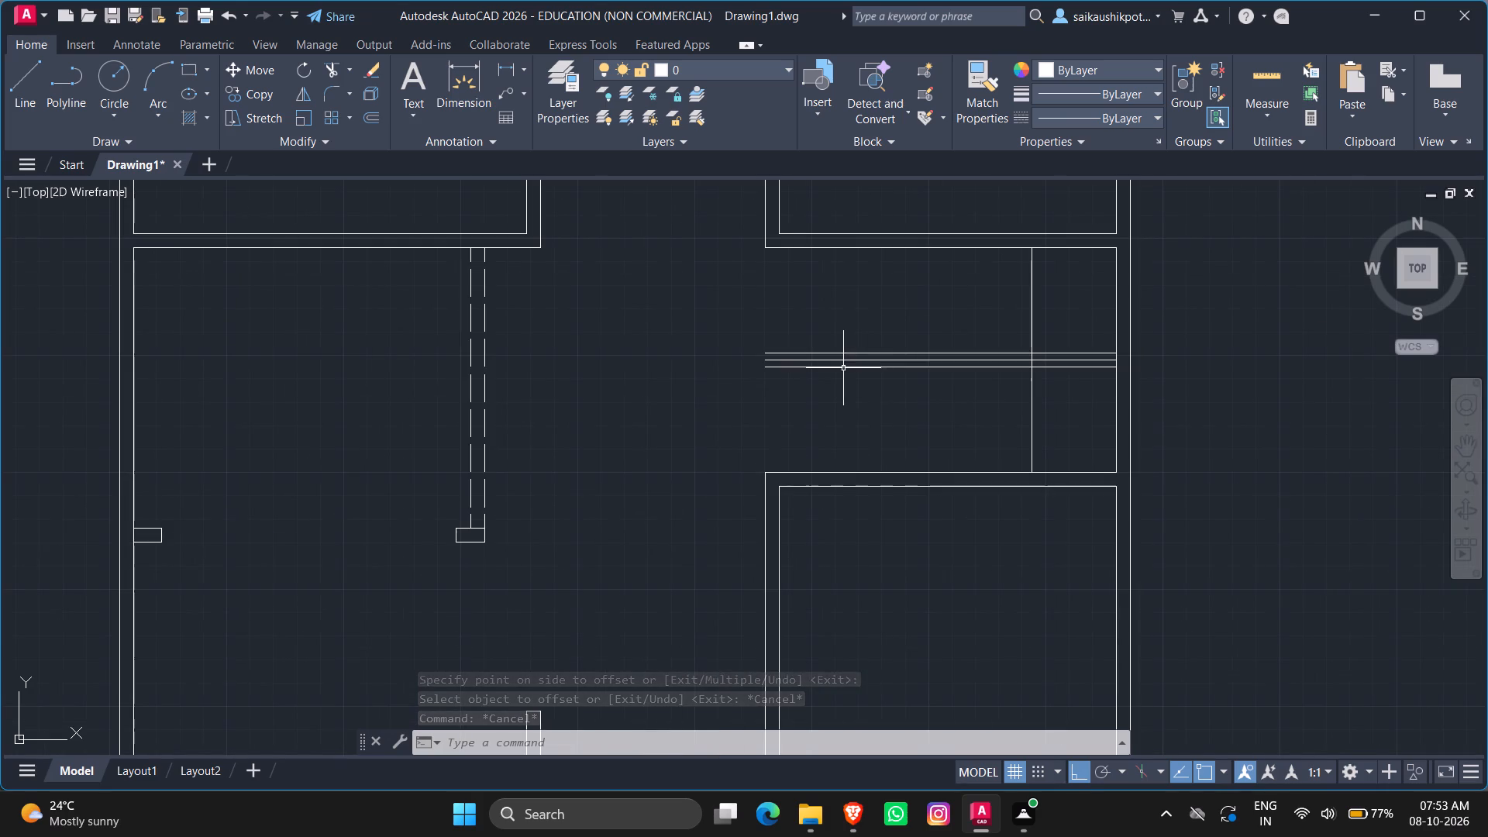
{"action": "key", "text": "Escape"}
{"action": "key", "text": "Escape"}
{"action": "key", "text": "Escape"}
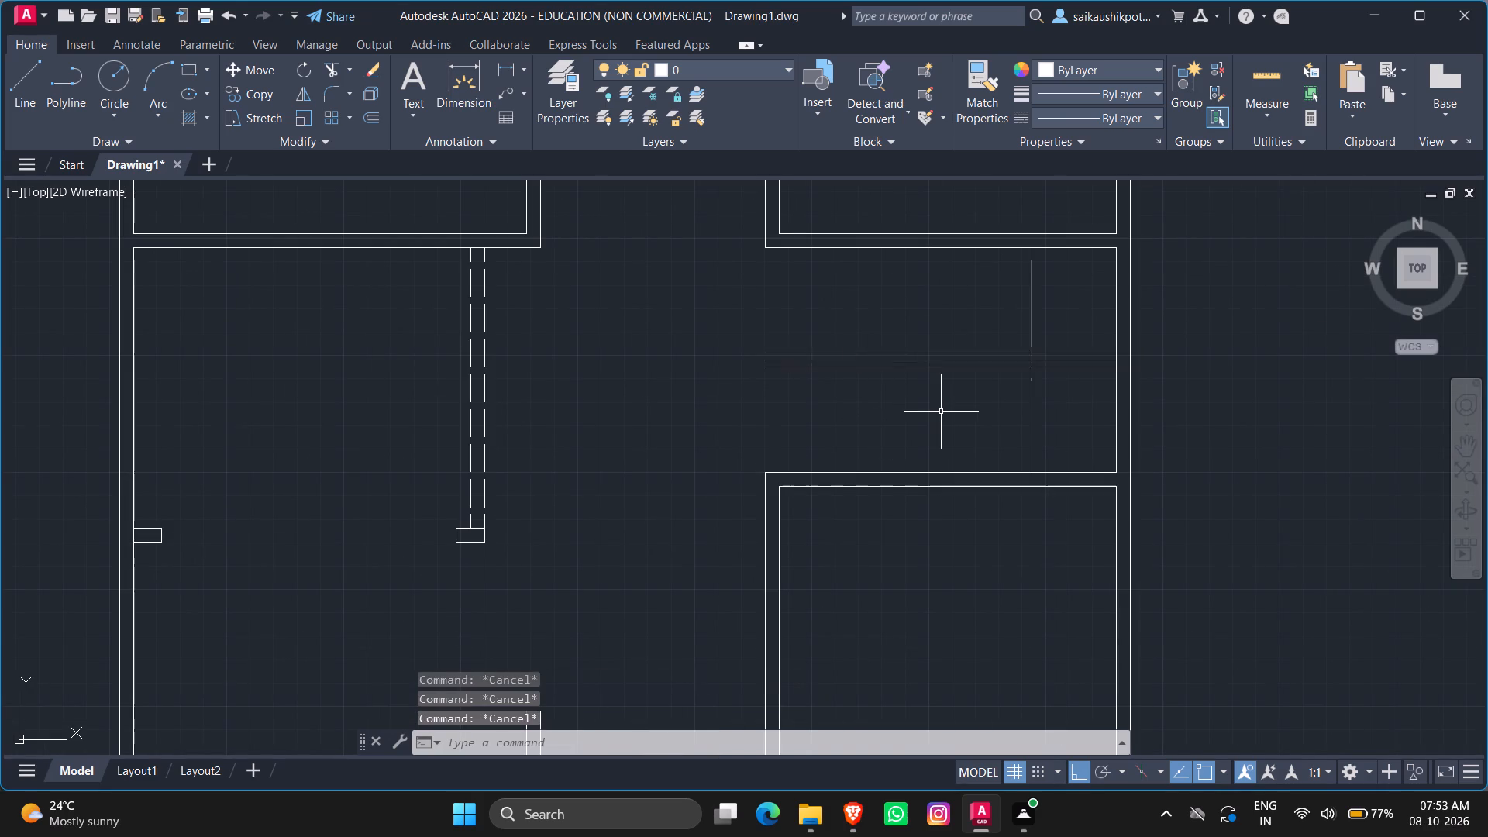
{"action": "type", "text": "TR"}
{"action": "key", "text": "Return"}
{"action": "key", "text": "Return"}
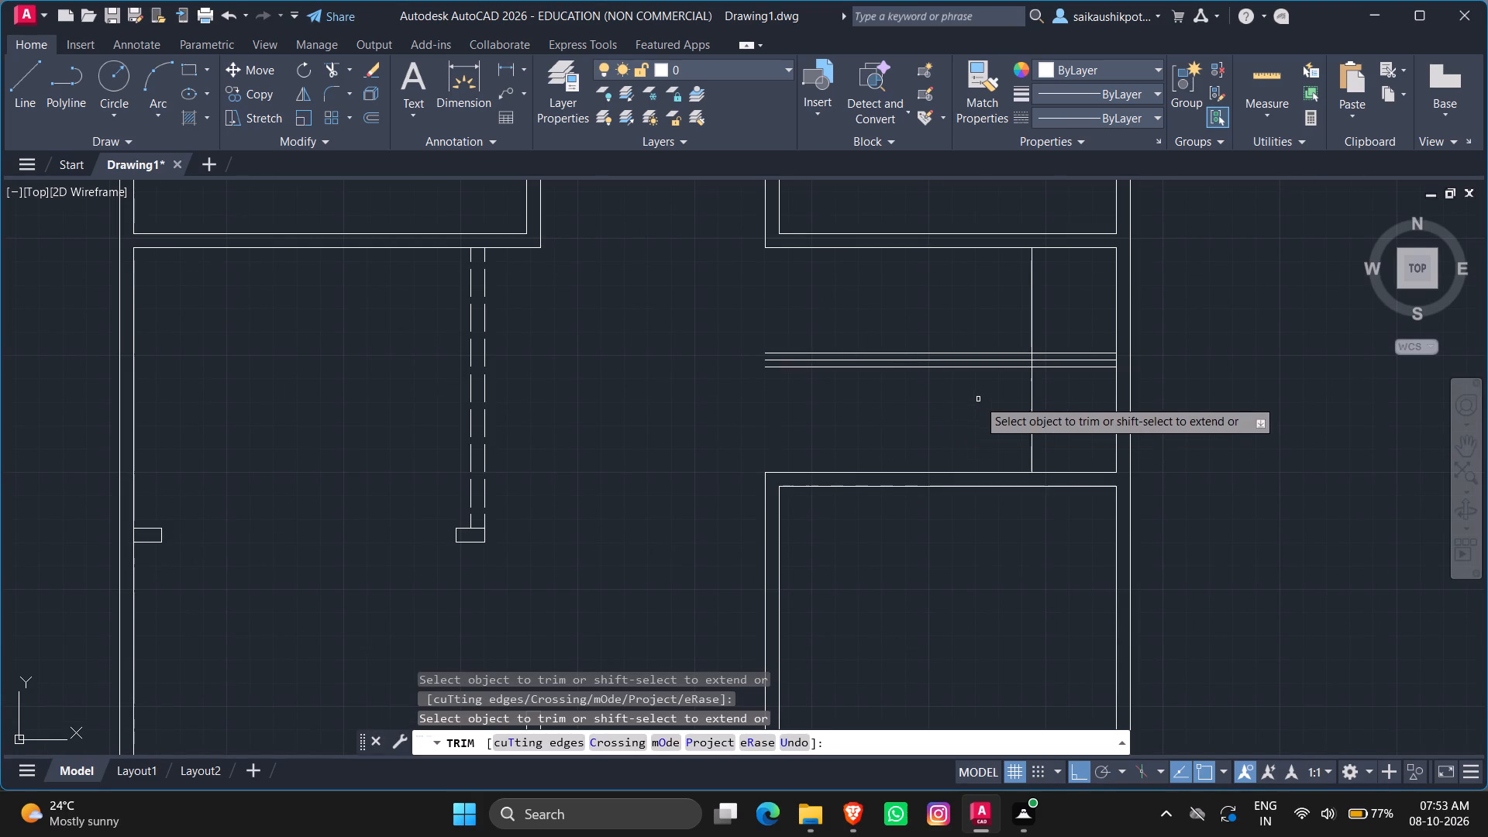
{"action": "left_click", "coordinate": [1071, 319]}
{"action": "left_click", "coordinate": [1079, 436]}
{"action": "key", "text": "Escape"}
{"action": "key", "text": "Escape"}
{"action": "key", "text": "Escape"}
{"action": "key", "text": "Escape"}
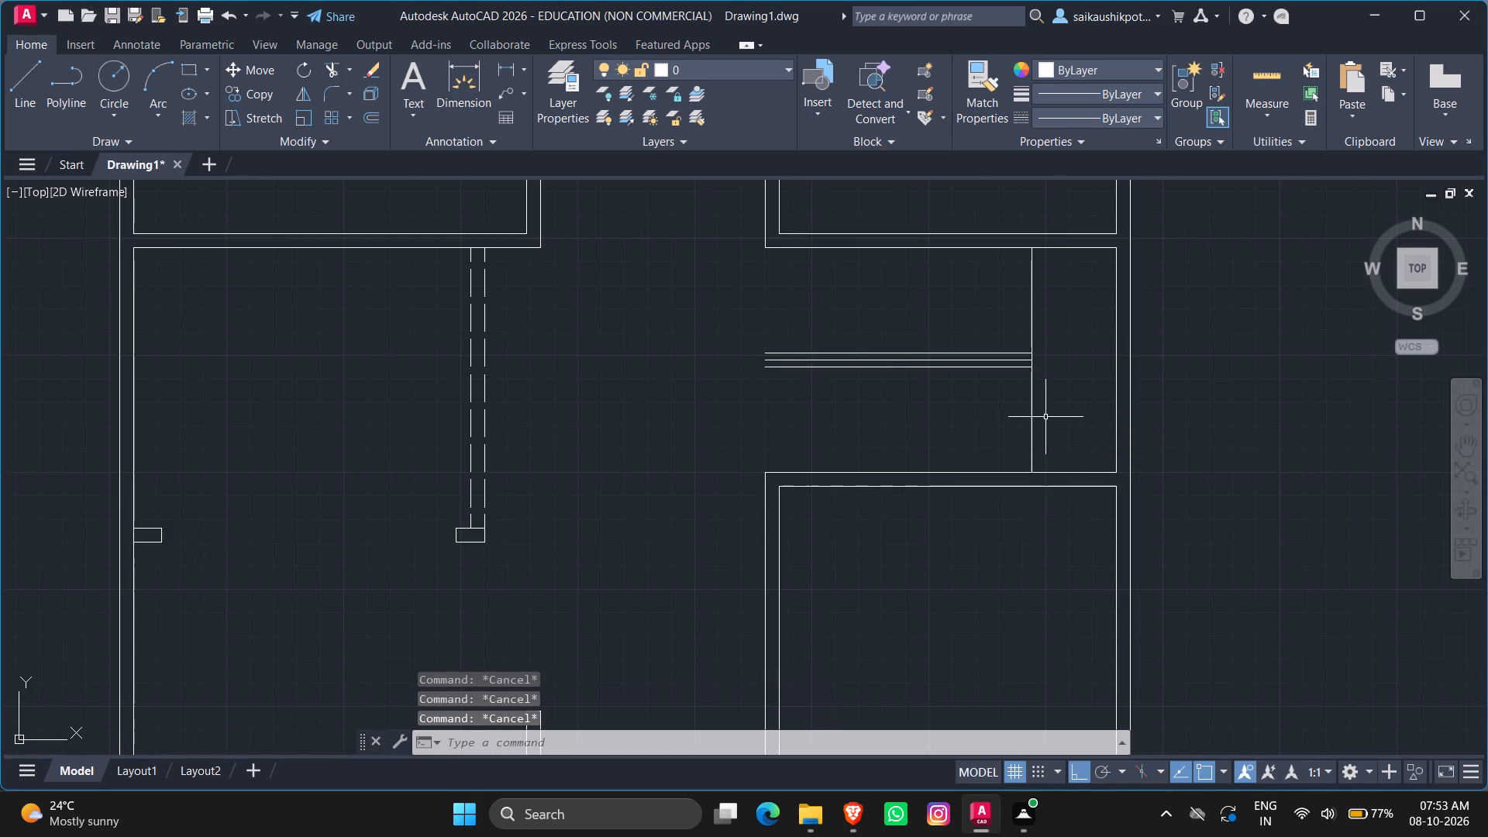
{"action": "key", "text": "Escape"}
{"action": "key", "text": "Escape"}
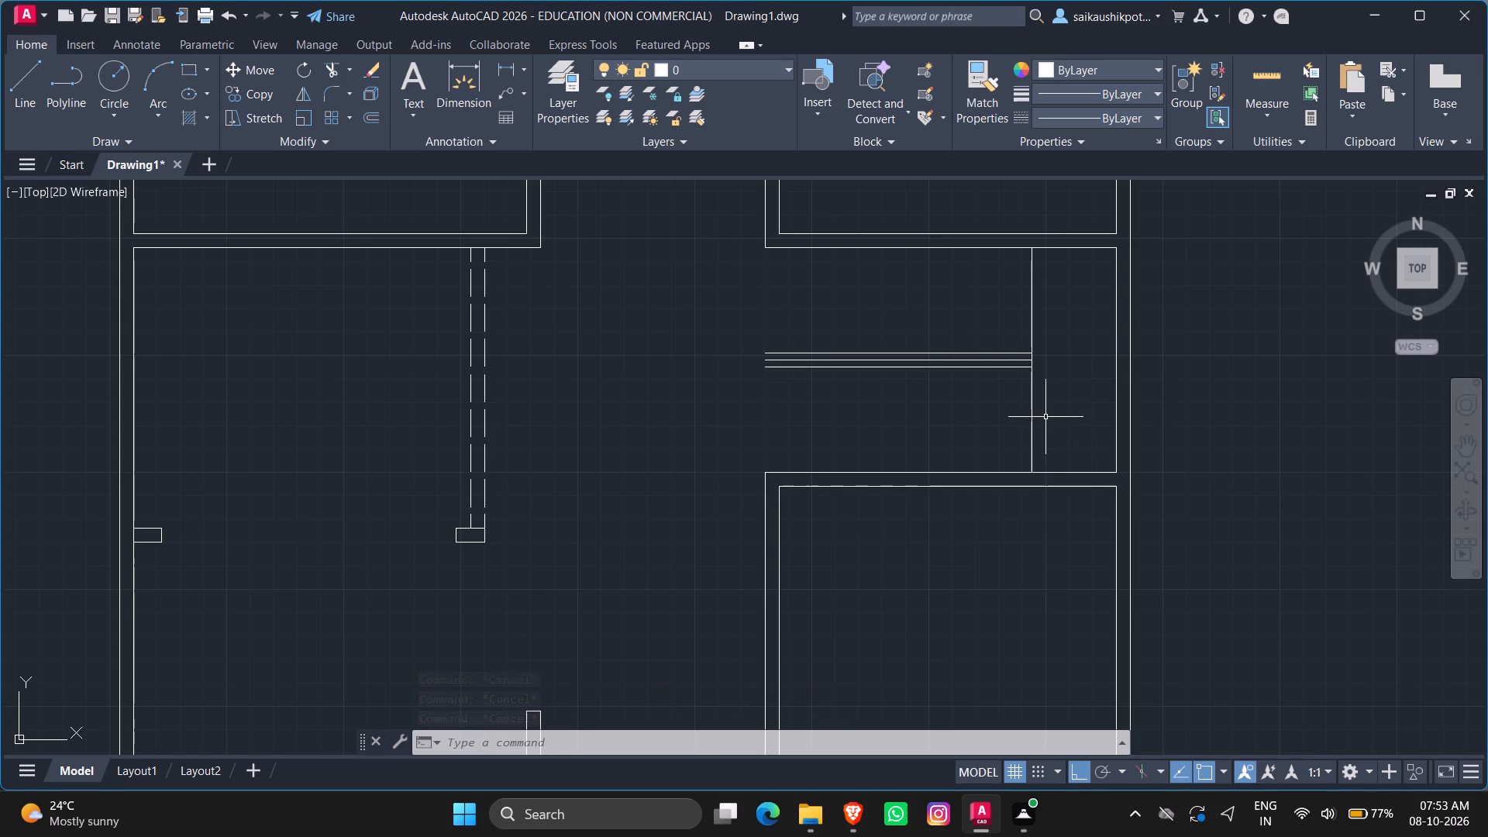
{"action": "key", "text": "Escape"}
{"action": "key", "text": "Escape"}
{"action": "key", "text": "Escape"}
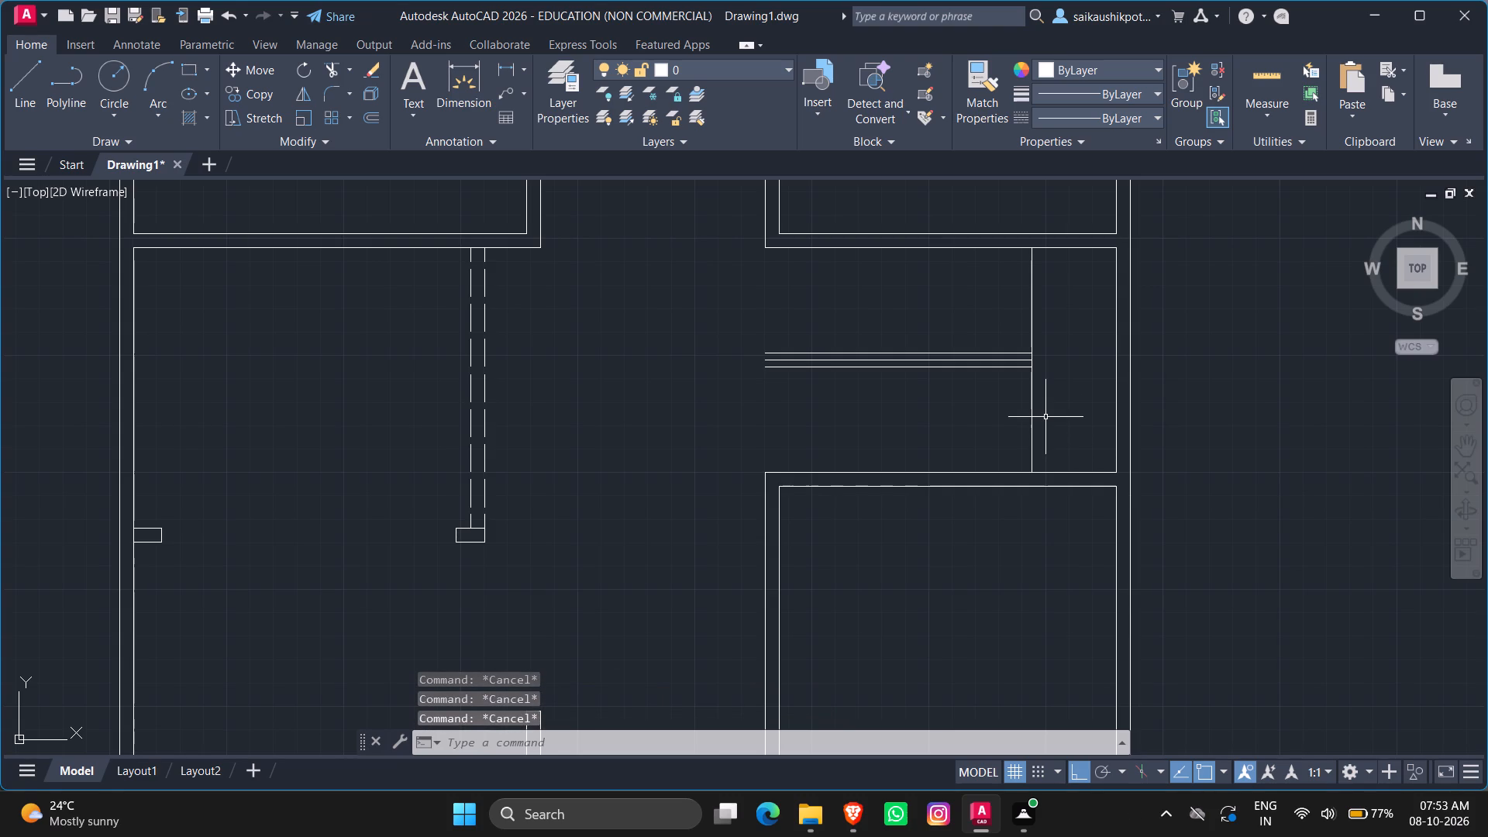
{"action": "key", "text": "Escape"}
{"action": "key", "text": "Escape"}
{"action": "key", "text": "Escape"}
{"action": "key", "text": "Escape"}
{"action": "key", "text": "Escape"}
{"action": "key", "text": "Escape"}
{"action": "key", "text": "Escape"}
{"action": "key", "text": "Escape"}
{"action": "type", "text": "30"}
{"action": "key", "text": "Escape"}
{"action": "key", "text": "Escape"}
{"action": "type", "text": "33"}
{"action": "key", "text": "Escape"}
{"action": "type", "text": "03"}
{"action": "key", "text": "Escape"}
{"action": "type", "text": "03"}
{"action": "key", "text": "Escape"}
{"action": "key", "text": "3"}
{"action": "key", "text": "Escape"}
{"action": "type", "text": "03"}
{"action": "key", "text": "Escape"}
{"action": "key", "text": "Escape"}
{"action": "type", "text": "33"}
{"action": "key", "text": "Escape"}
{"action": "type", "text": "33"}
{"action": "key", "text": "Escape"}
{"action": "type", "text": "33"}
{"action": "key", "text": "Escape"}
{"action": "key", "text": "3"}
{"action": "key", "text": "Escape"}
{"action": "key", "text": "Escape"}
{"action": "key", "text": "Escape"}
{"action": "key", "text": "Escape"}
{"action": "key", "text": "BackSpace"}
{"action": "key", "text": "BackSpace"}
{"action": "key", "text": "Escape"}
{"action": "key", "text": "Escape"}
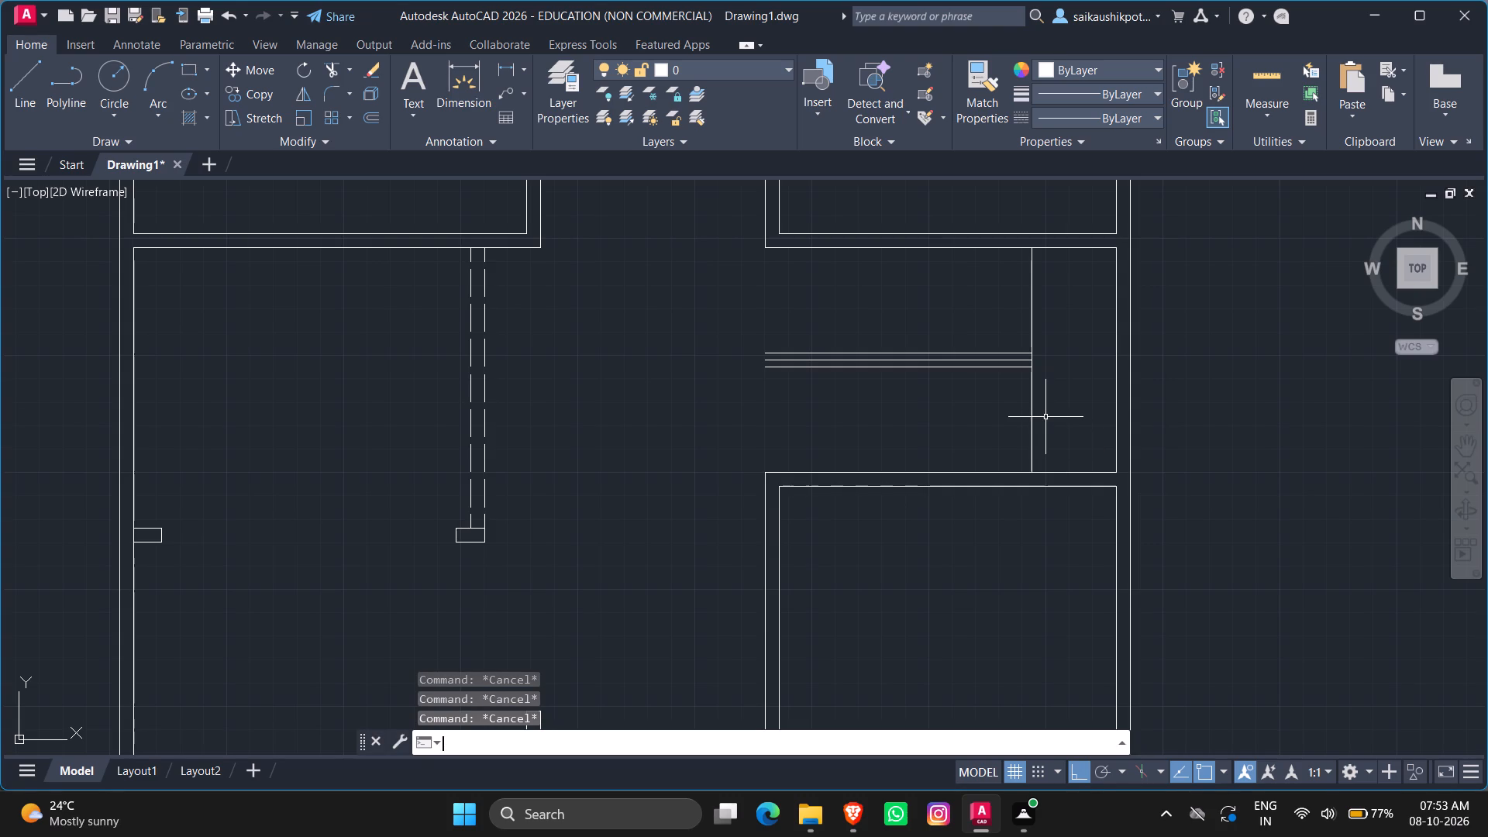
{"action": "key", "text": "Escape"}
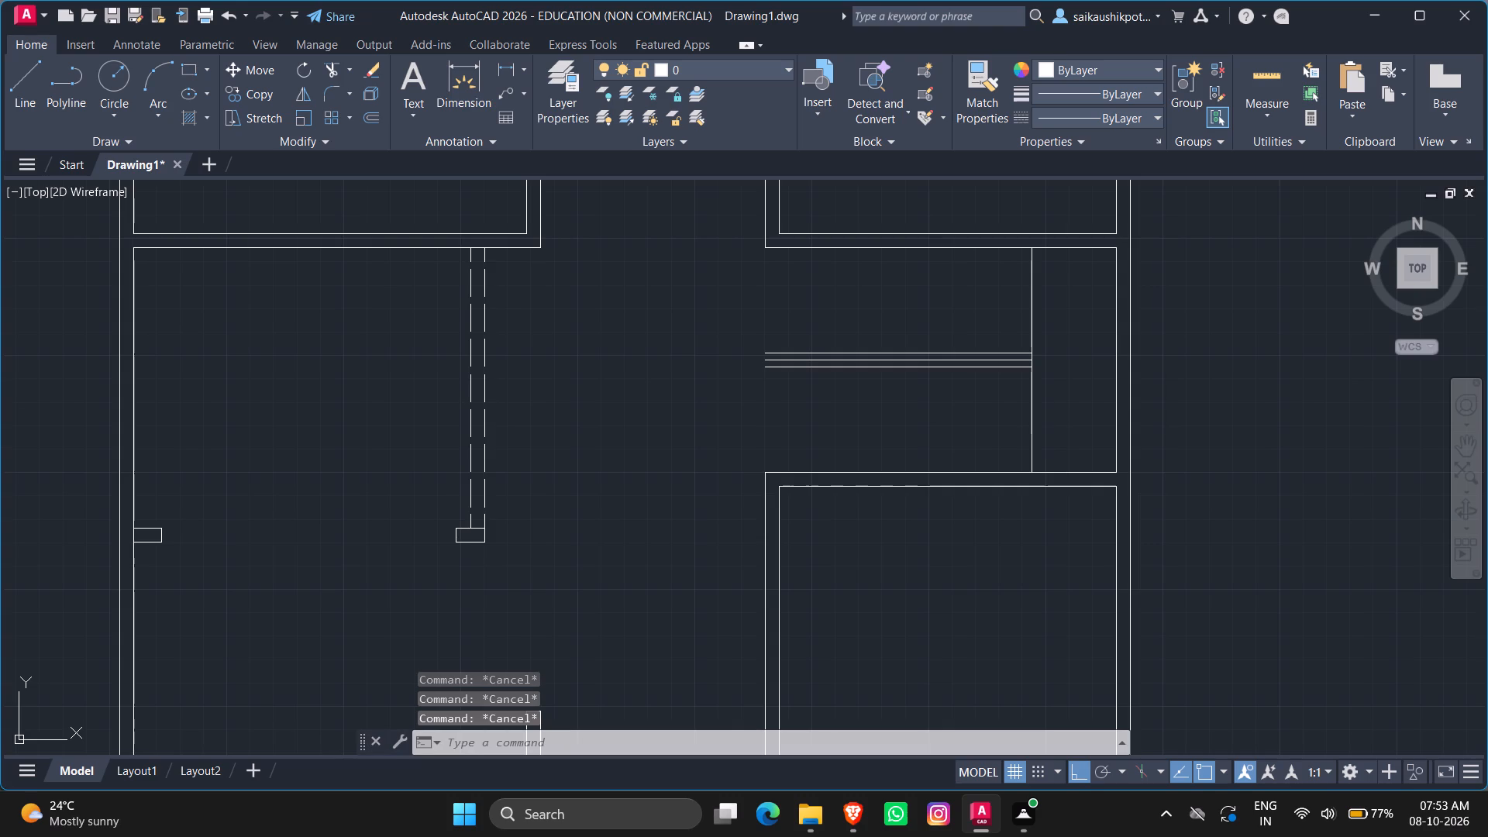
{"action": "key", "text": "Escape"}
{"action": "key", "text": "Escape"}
Offset the stair landing line 9" toward the corridor five times in succession to draw the first treads.
{"action": "key", "text": "o"}
{"action": "key", "text": "Return"}
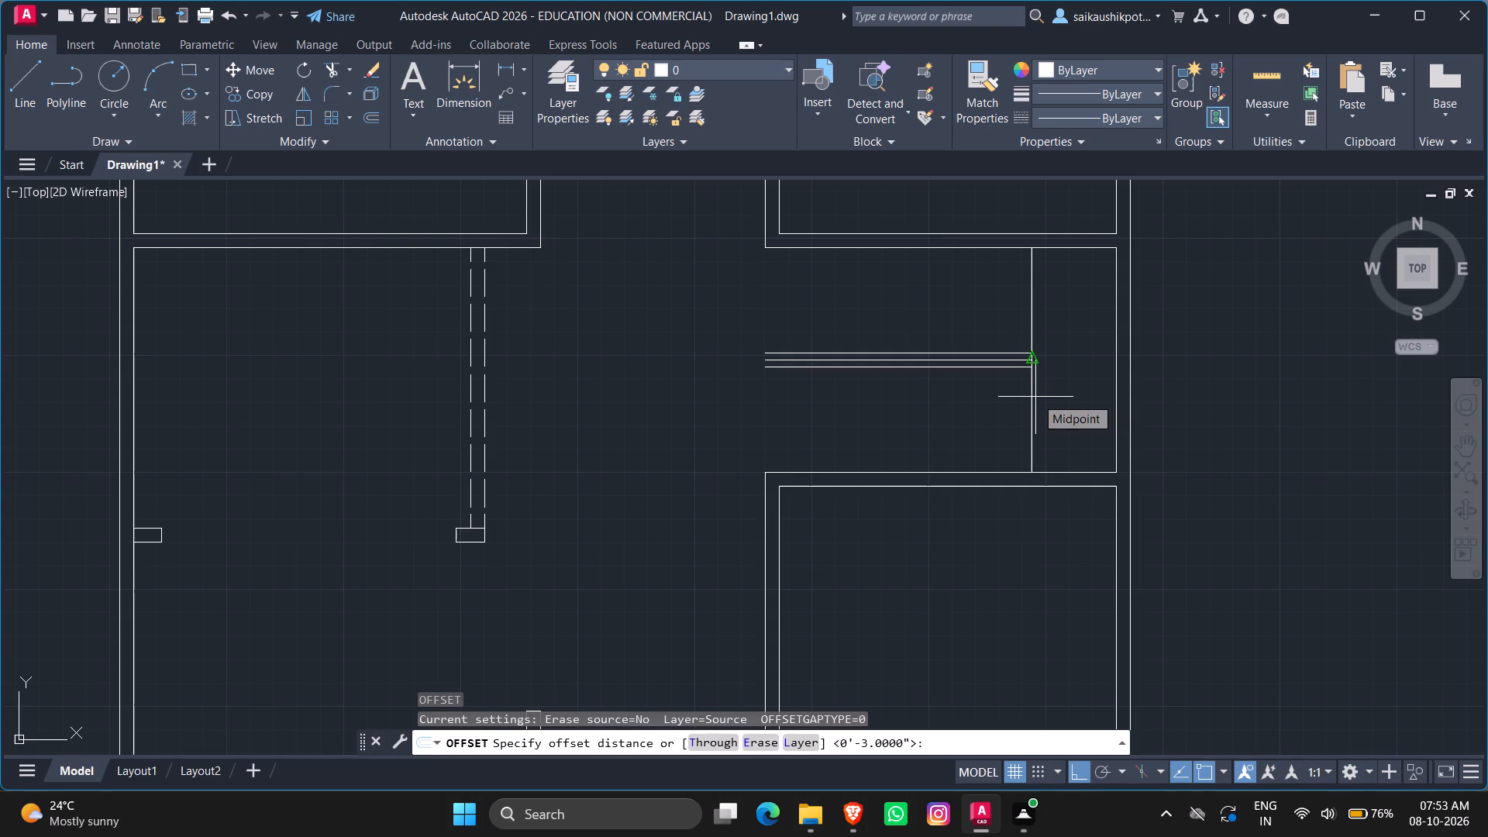
{"action": "type", "text": "9\""}
{"action": "key", "text": "Return"}
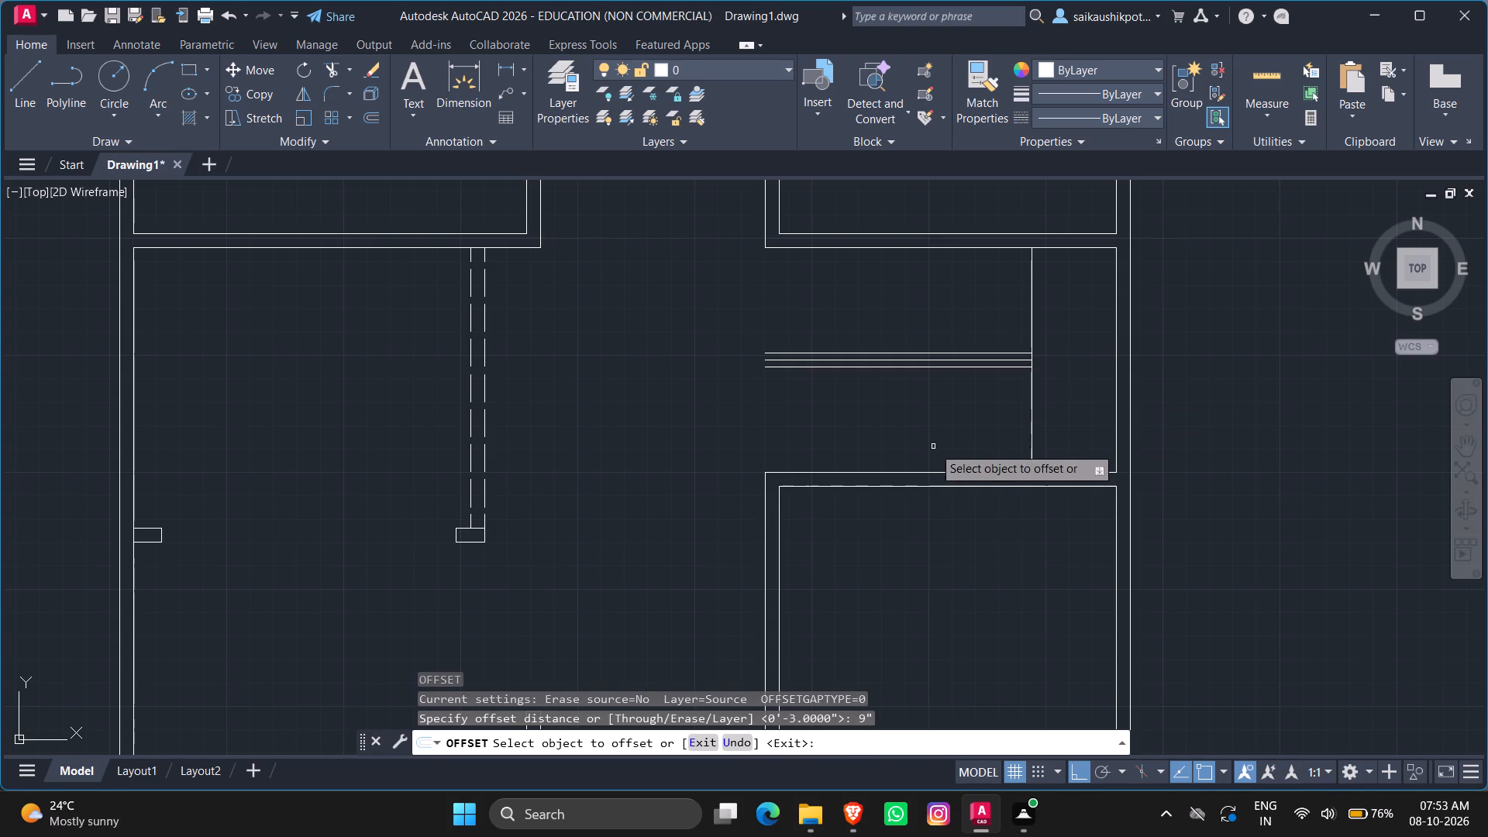
{"action": "left_click", "coordinate": [1035, 429]}
{"action": "left_click", "coordinate": [984, 439]}
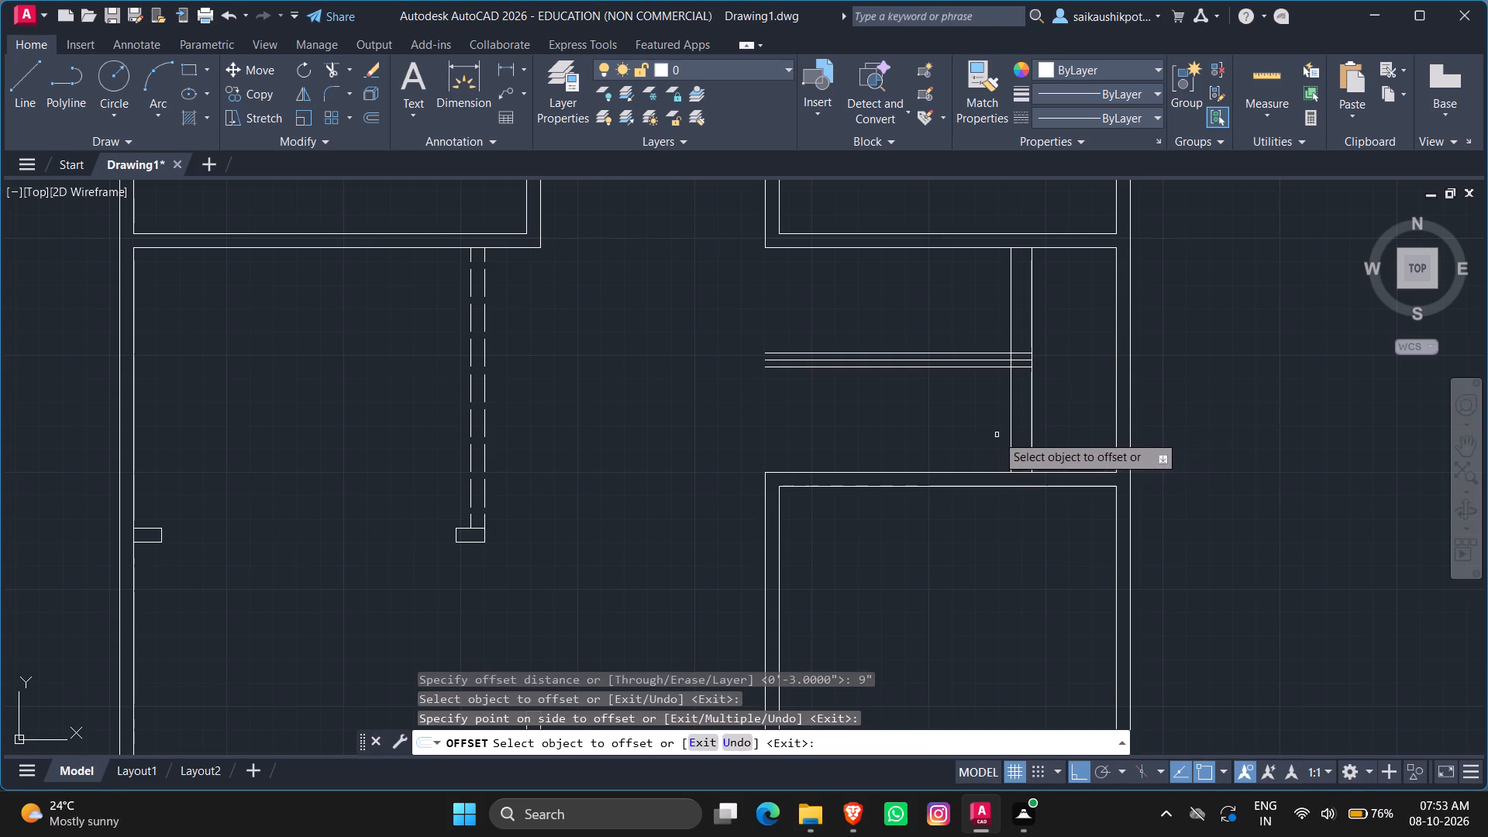
{"action": "left_click", "coordinate": [1010, 434]}
{"action": "left_click", "coordinate": [823, 438]}
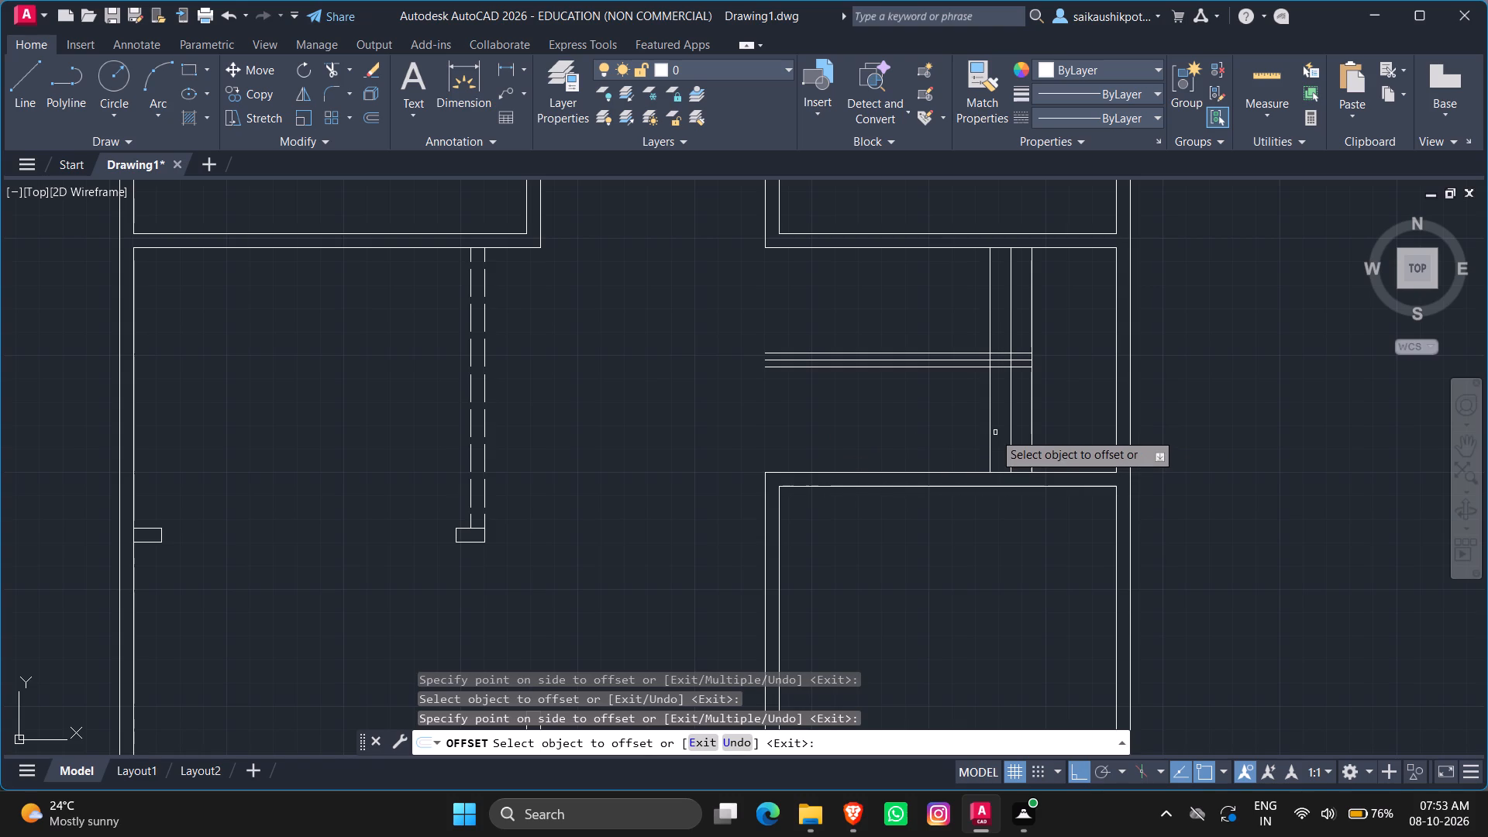
{"action": "left_click_drag", "start_coordinate": [990, 432], "coordinate": [973, 433]}
{"action": "left_click", "coordinate": [864, 445]}
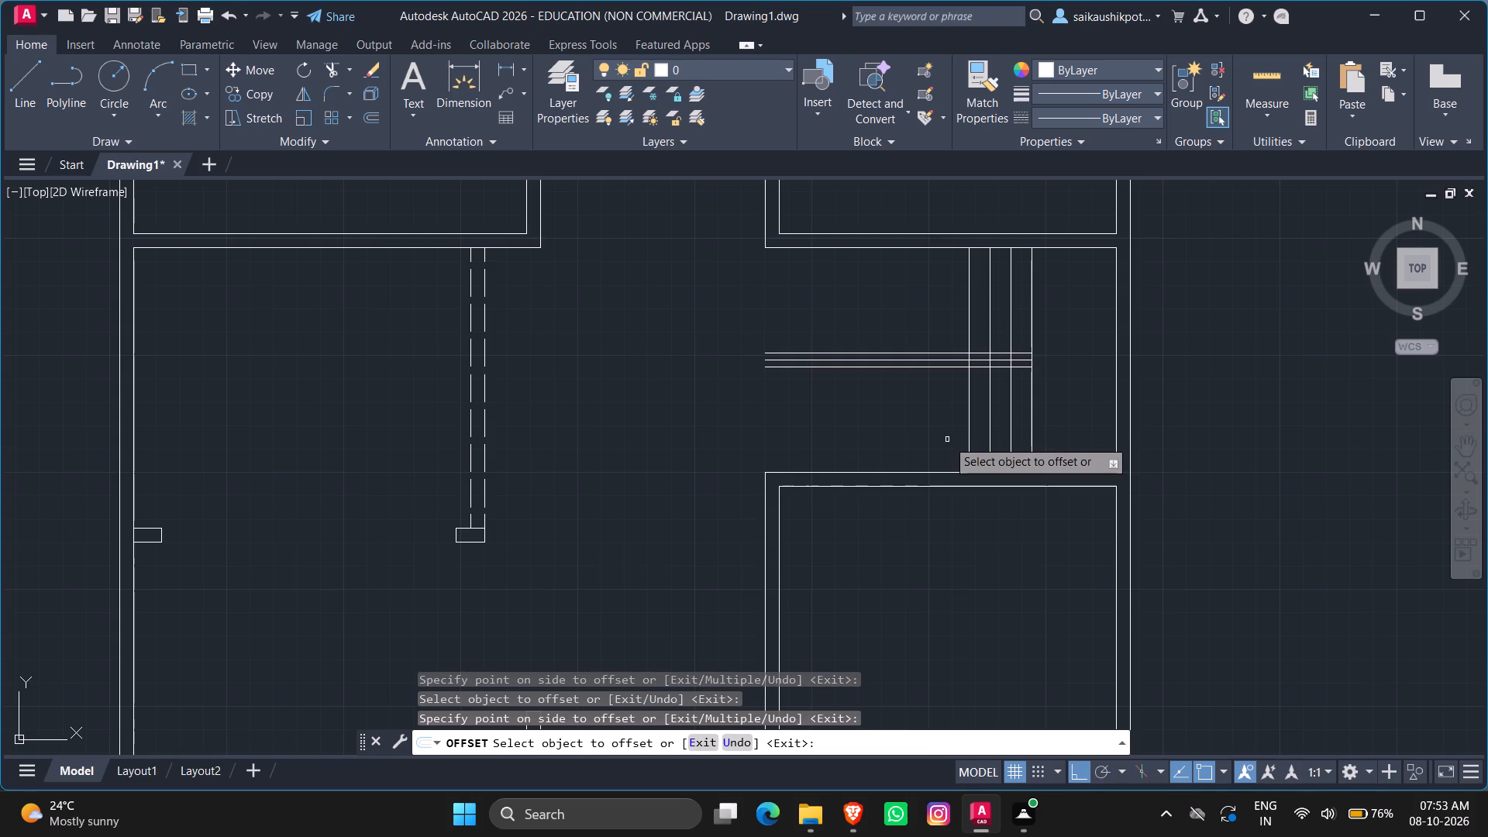
{"action": "left_click", "coordinate": [968, 432]}
{"action": "left_click", "coordinate": [906, 439]}
{"action": "left_click", "coordinate": [945, 437]}
{"action": "left_click", "coordinate": [866, 433]}
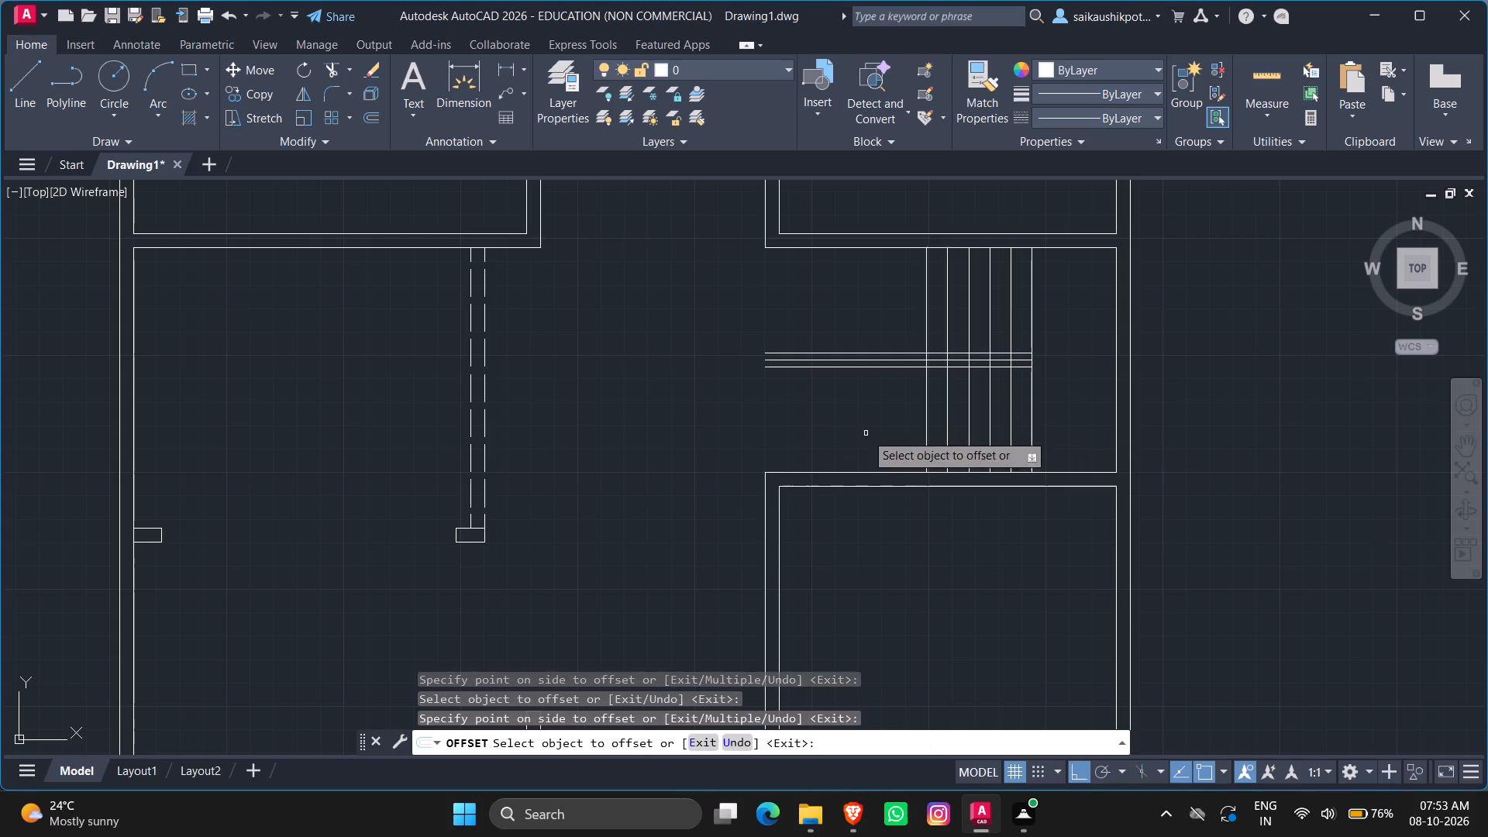
Offset six more tread lines at 9" spacing toward the corridor, each from the previous one.
{"action": "left_click", "coordinate": [927, 429]}
{"action": "left_click", "coordinate": [868, 435]}
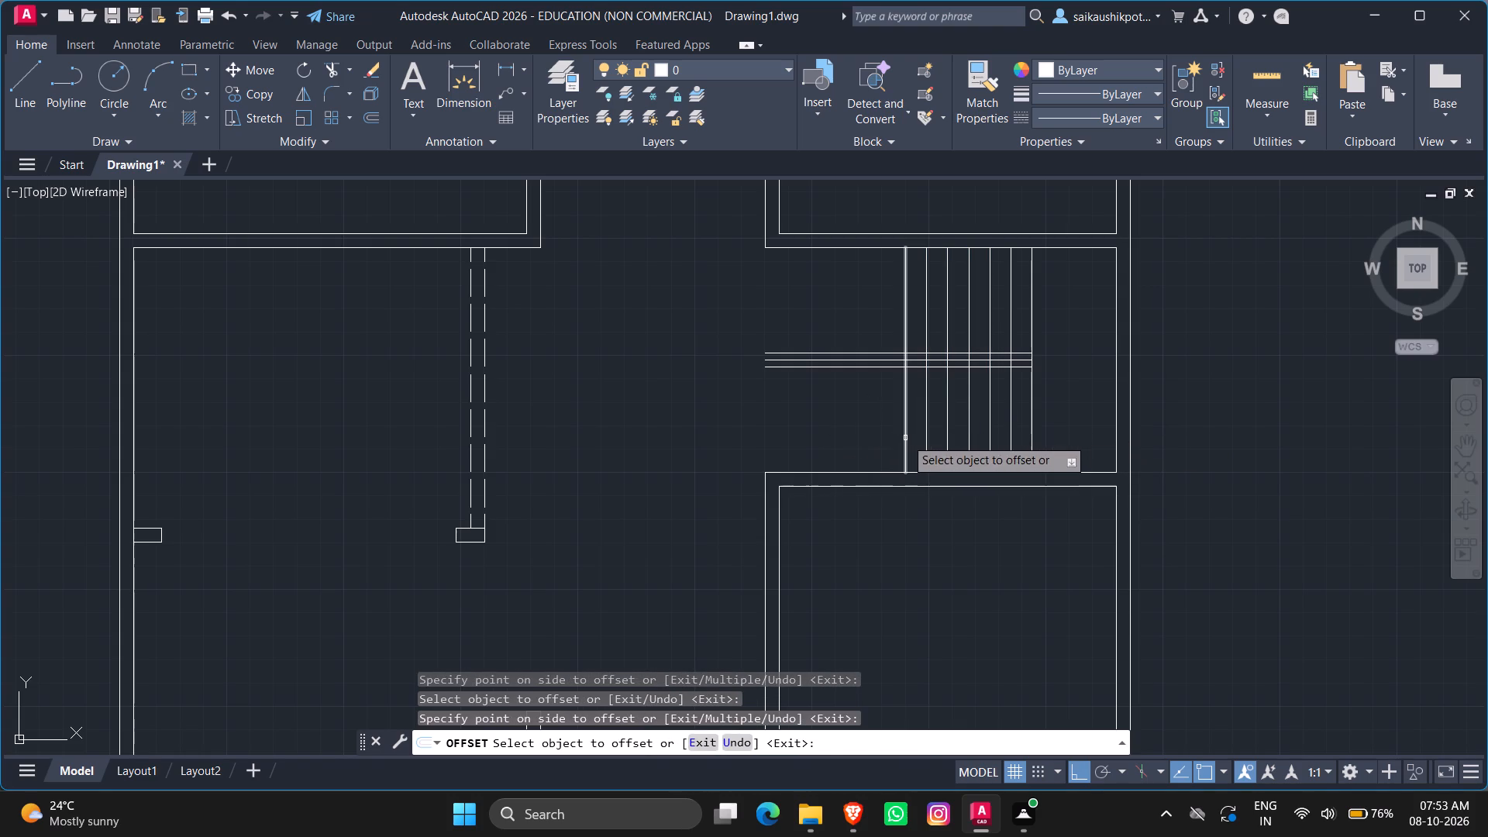
{"action": "left_click", "coordinate": [905, 438]}
{"action": "left_click", "coordinate": [866, 441]}
{"action": "left_click_drag", "start_coordinate": [886, 433], "coordinate": [873, 433]}
{"action": "left_click", "coordinate": [844, 439]}
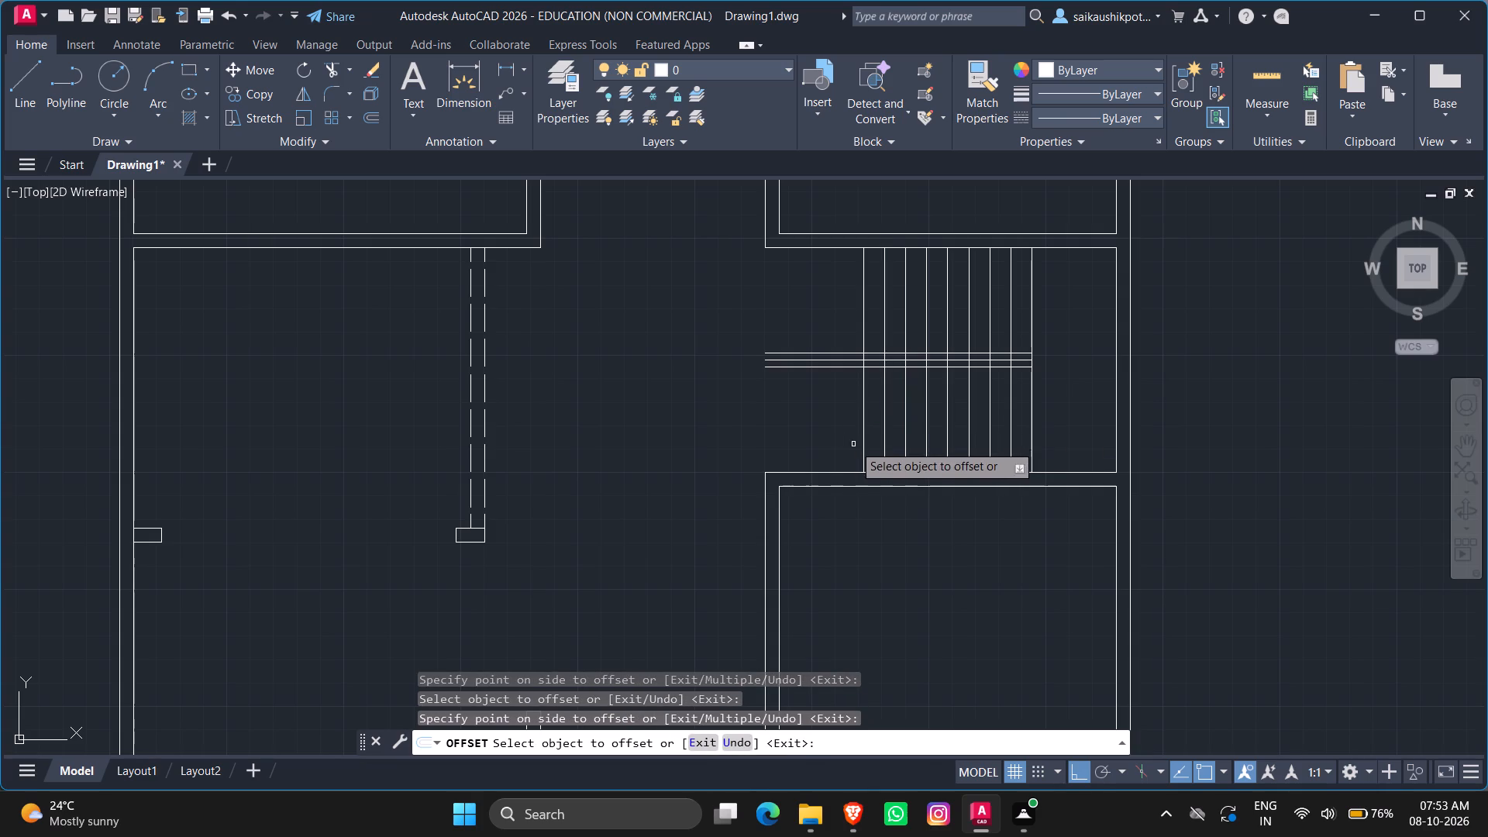
{"action": "left_click", "coordinate": [863, 451]}
{"action": "left_click", "coordinate": [828, 445]}
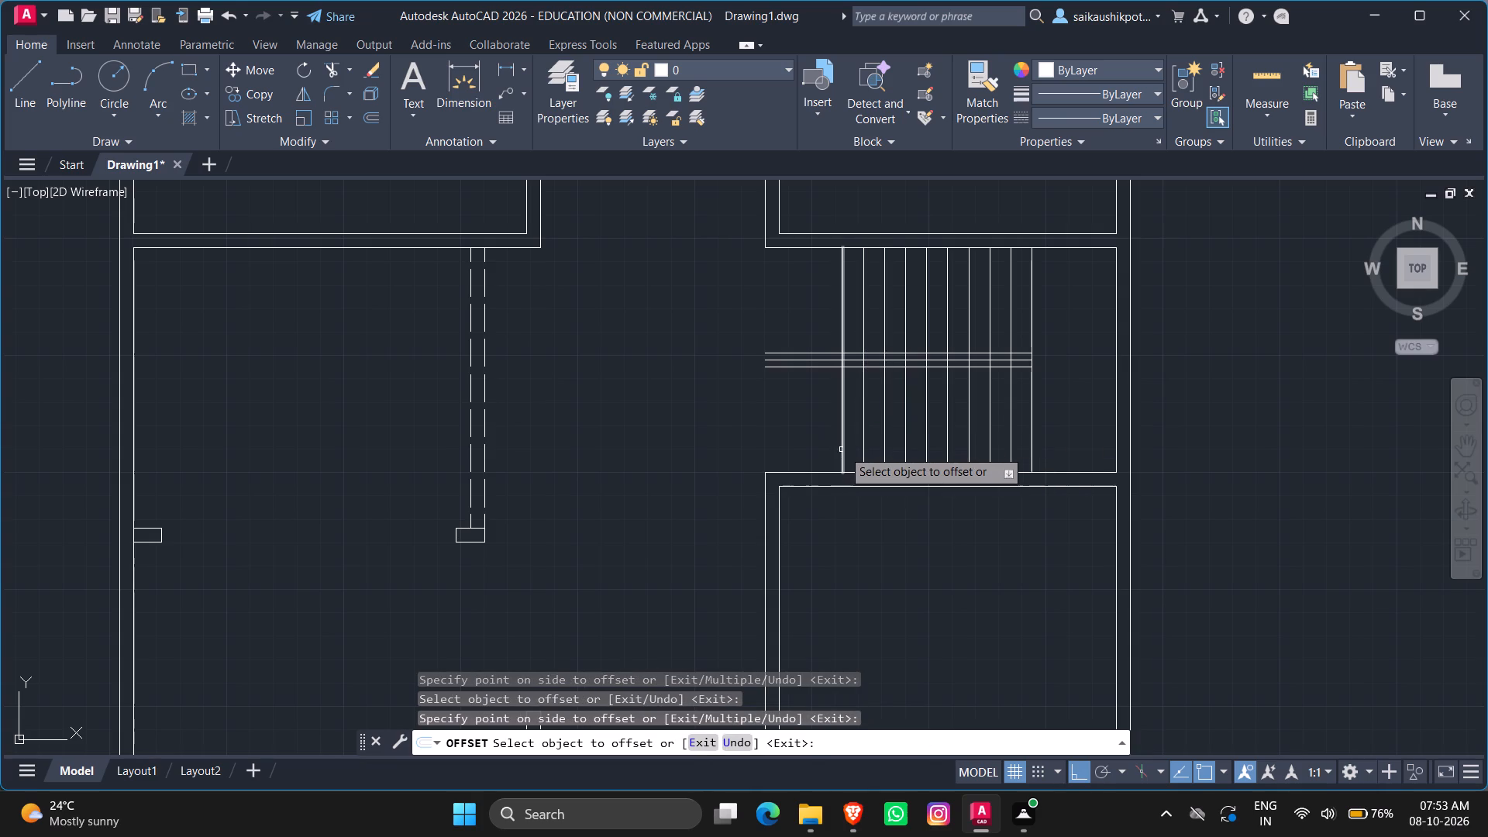
{"action": "left_click", "coordinate": [842, 449]}
{"action": "left_click", "coordinate": [819, 446]}
{"action": "left_click", "coordinate": [822, 447]}
{"action": "left_click", "coordinate": [790, 448]}
{"action": "left_click", "coordinate": [805, 449]}
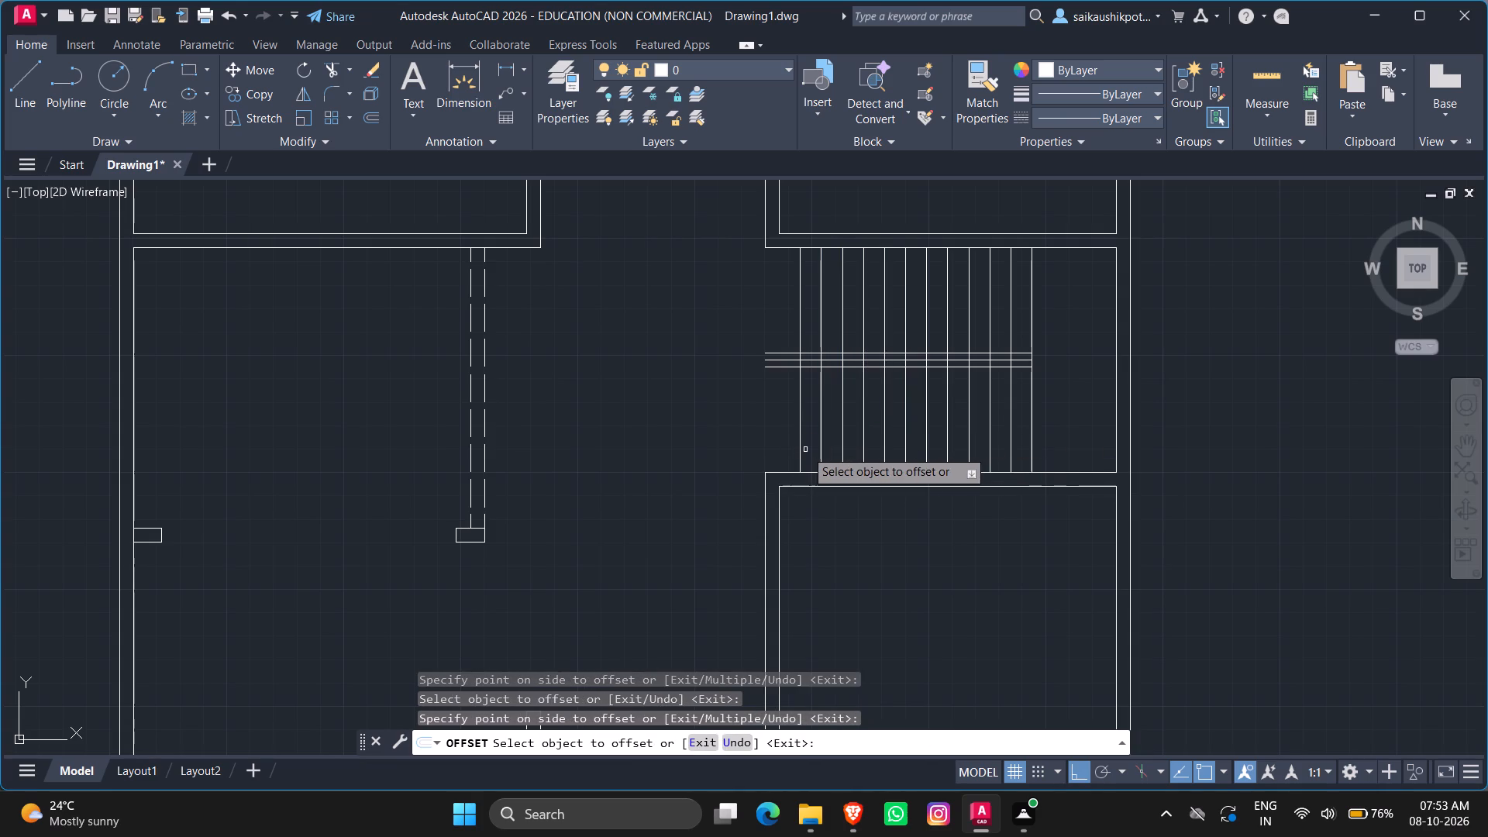
{"action": "left_click", "coordinate": [780, 451]}
{"action": "left_click", "coordinate": [798, 453]}
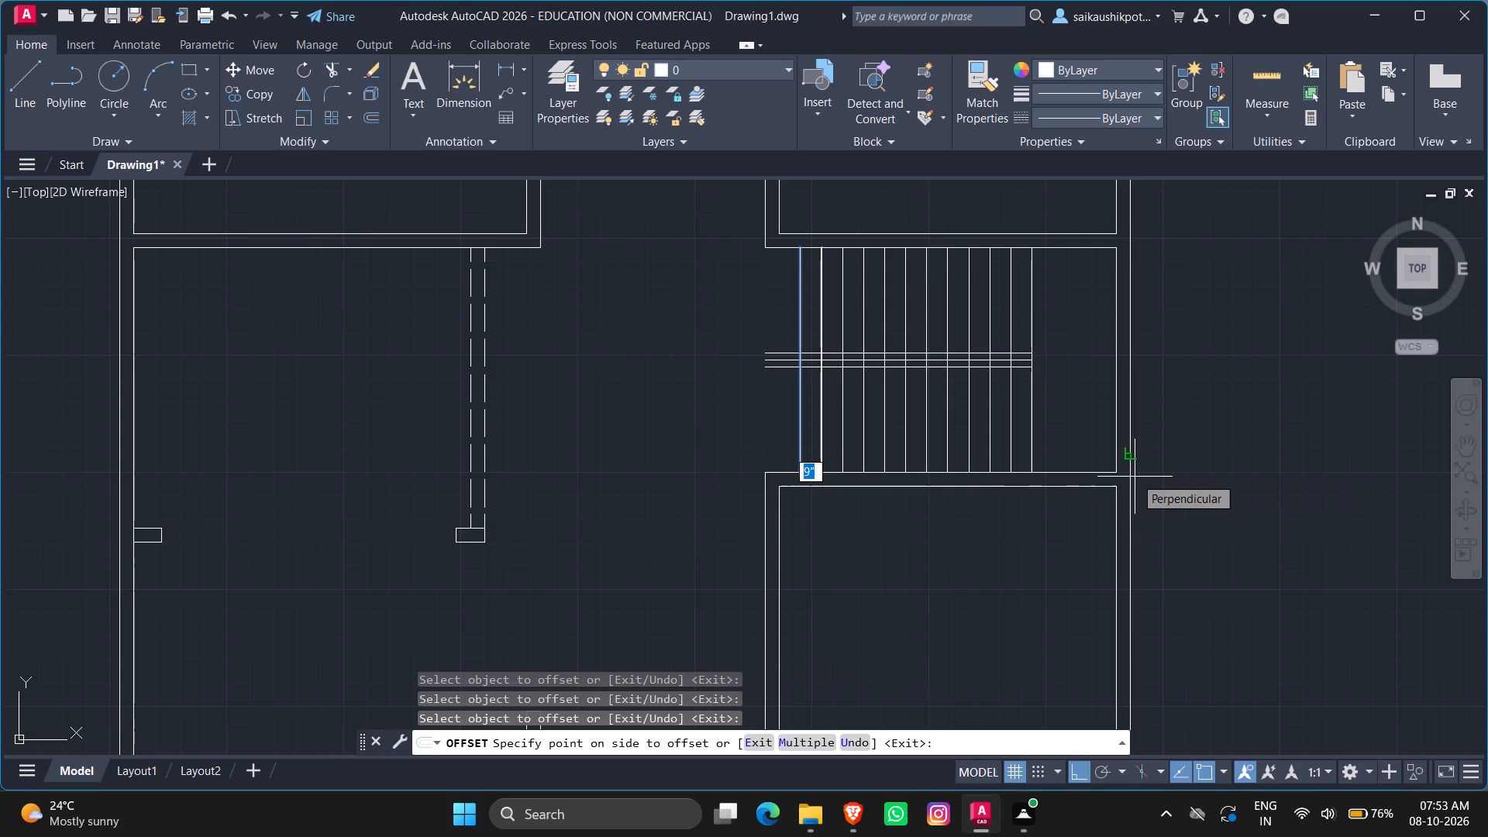
{"action": "key", "text": "Escape"}
{"action": "key", "text": "Escape"}
{"action": "key", "text": "Escape"}
{"action": "key", "text": "Escape"}
{"action": "key", "text": "Escape"}
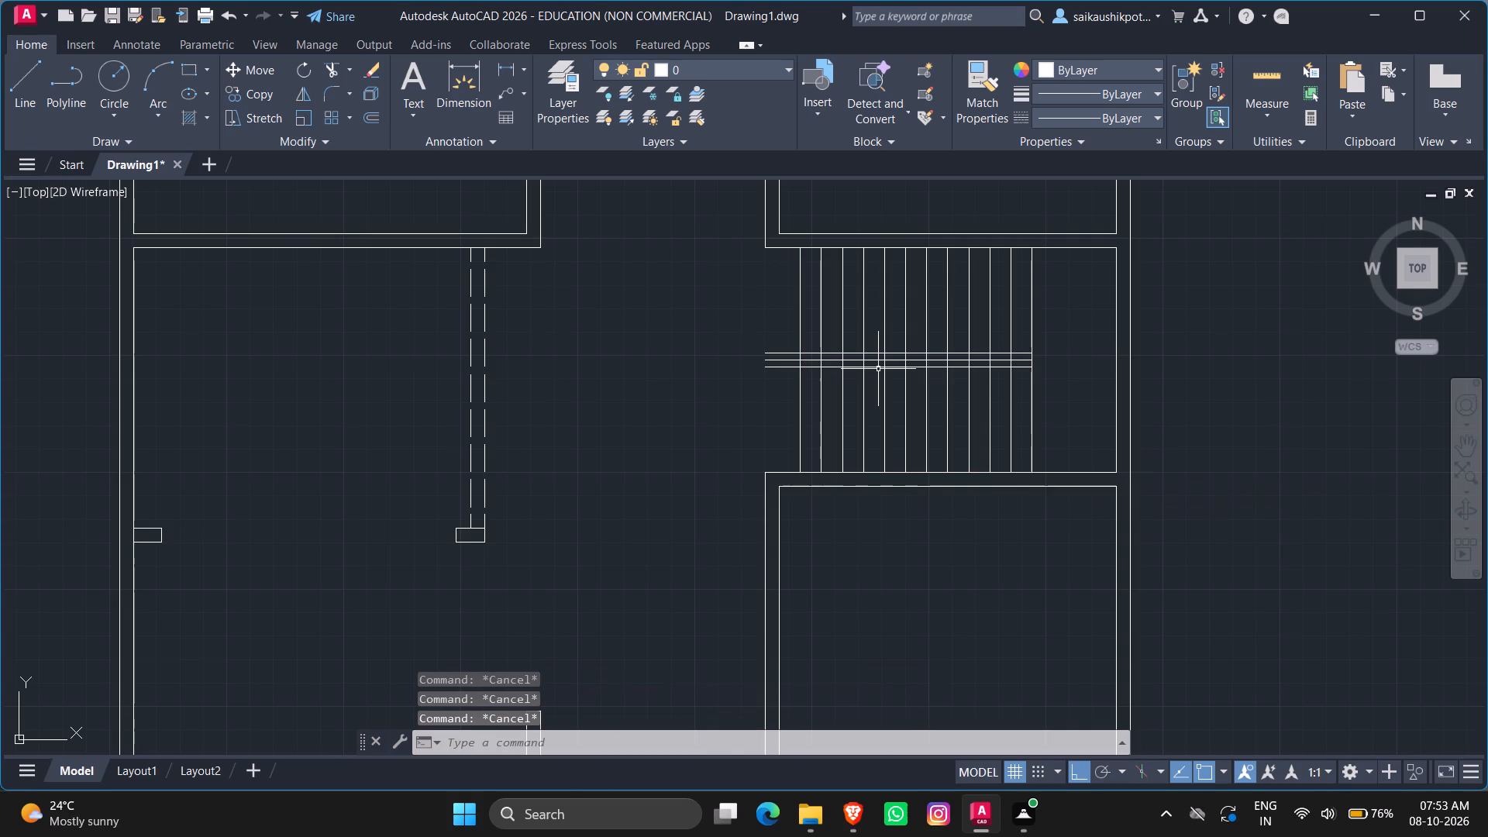
Trim the three horizontal centre lines where they project past the last tread line on the corridor side.
{"action": "type", "text": "TR"}
{"action": "key", "text": "Return"}
{"action": "key", "text": "Return"}
{"action": "left_click", "coordinate": [786, 388]}
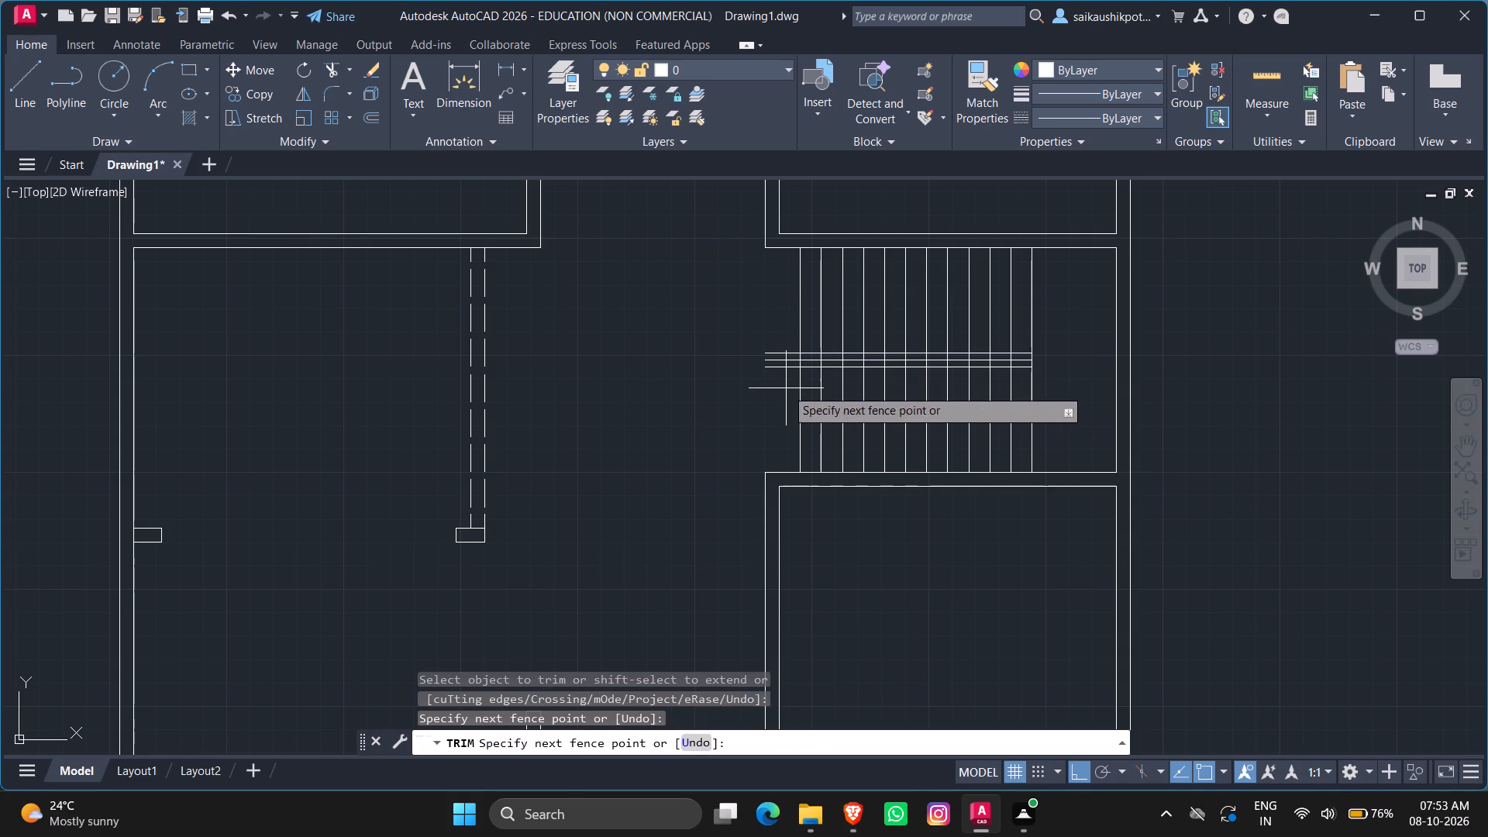
{"action": "left_click", "coordinate": [778, 339]}
{"action": "key", "text": "Escape"}
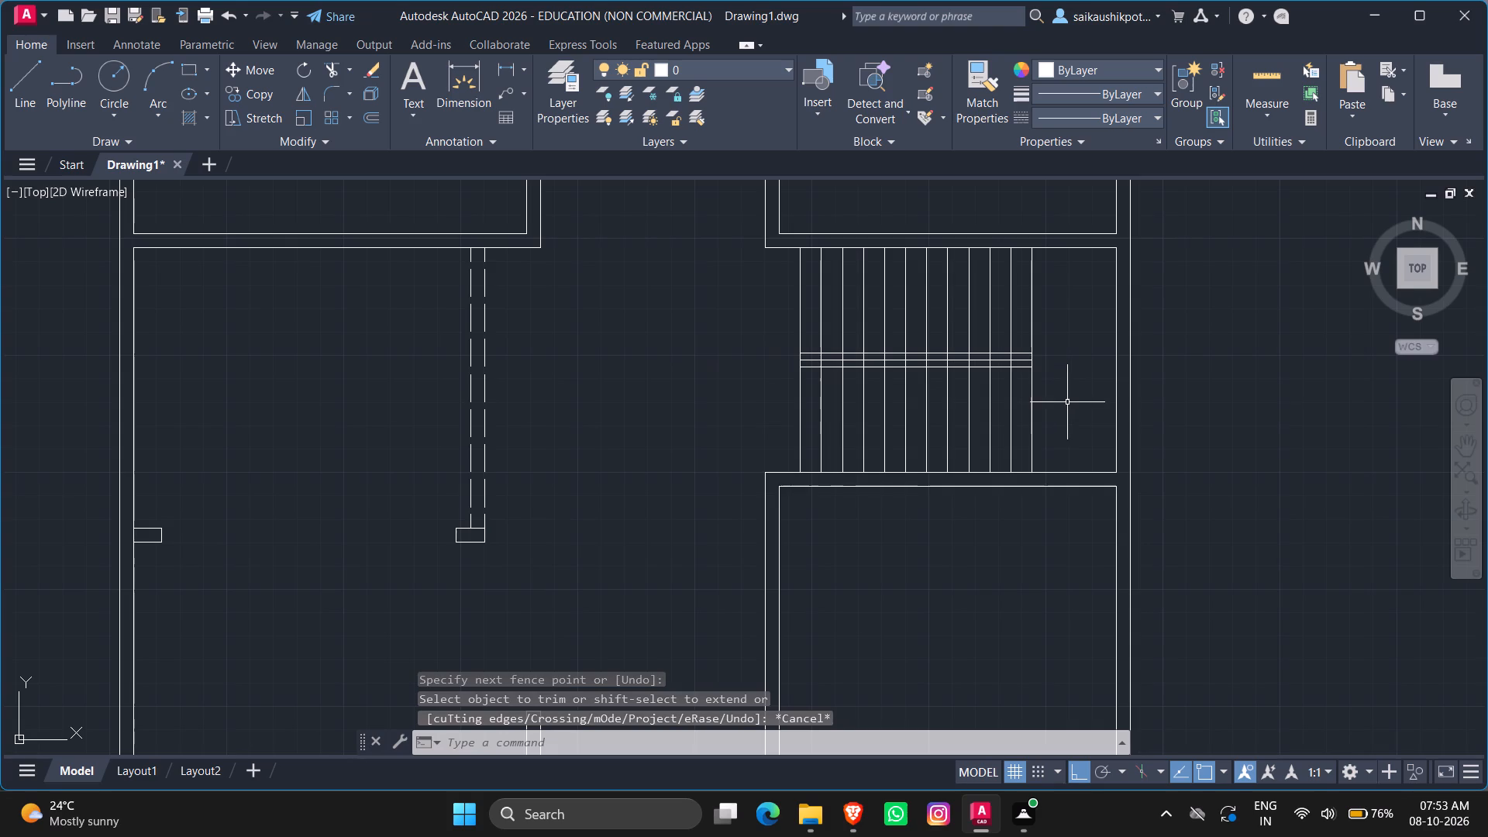
Draw a short vertical line across the three centre lines, about 4" inside the tread line nearest the corridor.
{"action": "scroll", "coordinate": [800, 374], "scroll_direction": "up", "scroll_amount": 2}
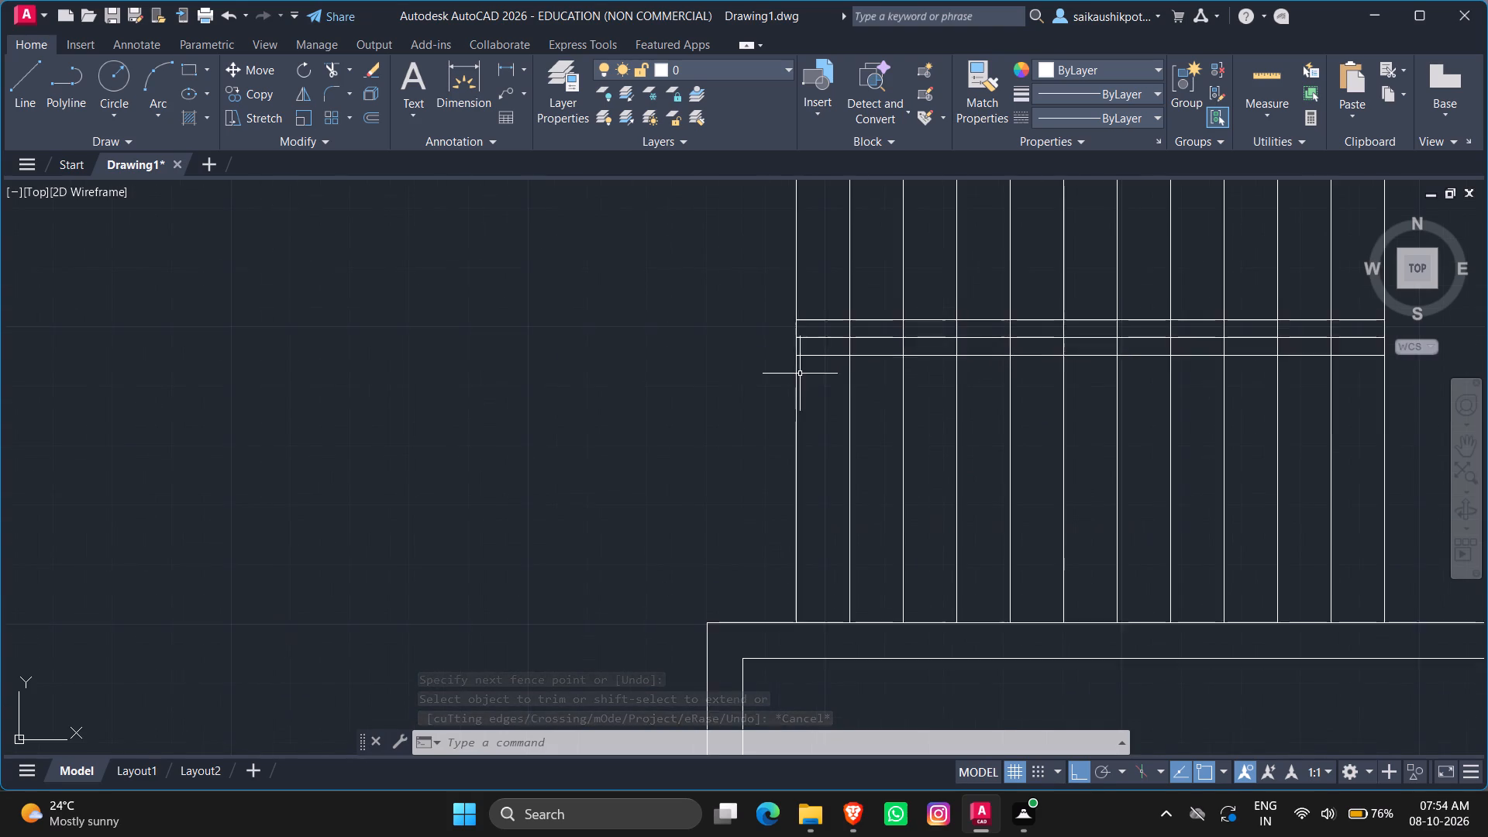
{"action": "scroll", "coordinate": [803, 362], "scroll_direction": "up", "scroll_amount": 2}
{"action": "key", "text": "l"}
{"action": "key", "text": "Return"}
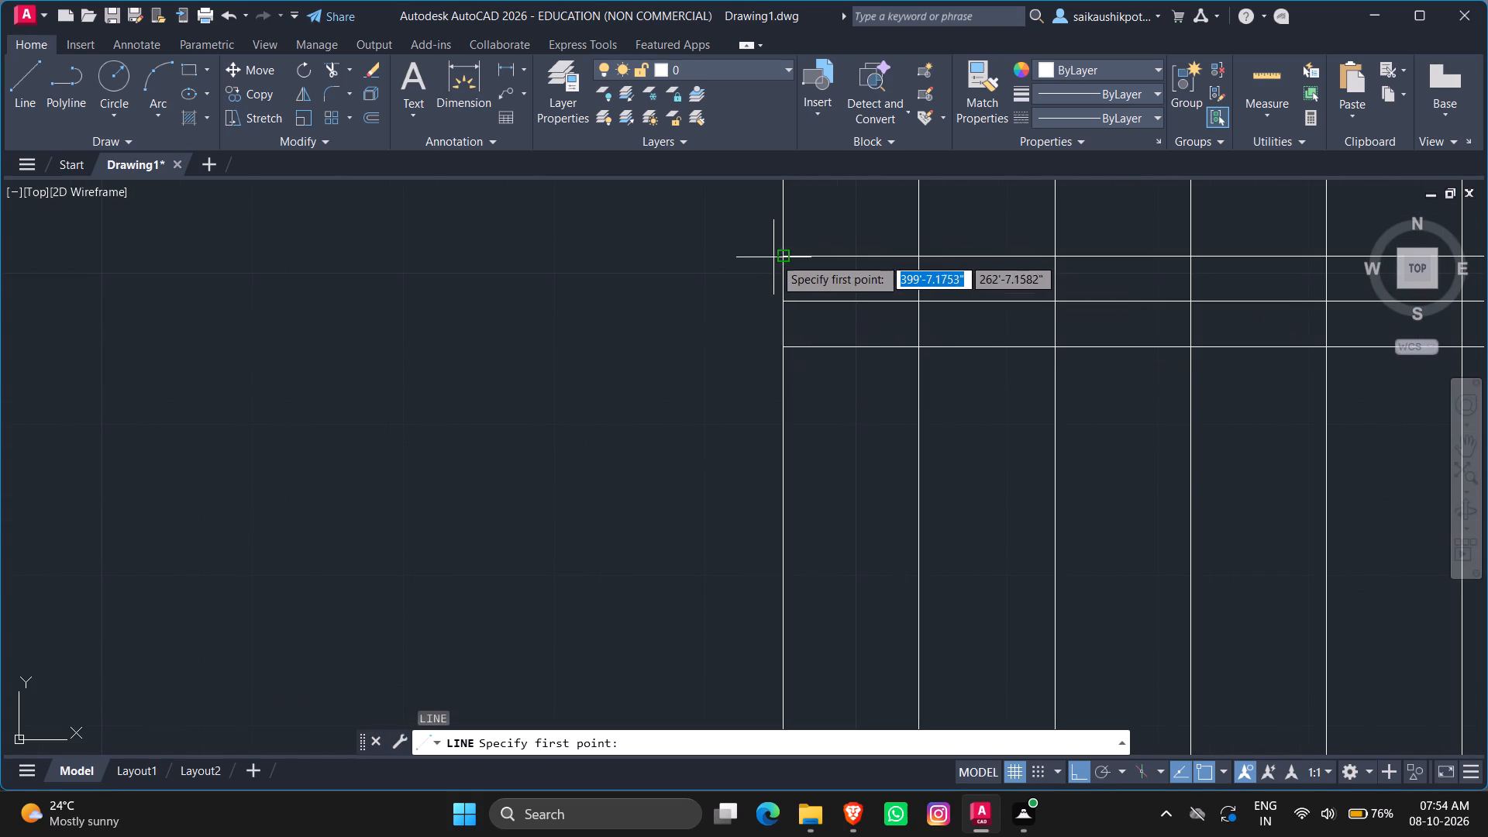
{"action": "left_click", "coordinate": [844, 255]}
{"action": "left_click", "coordinate": [849, 352]}
{"action": "key", "text": "Escape"}
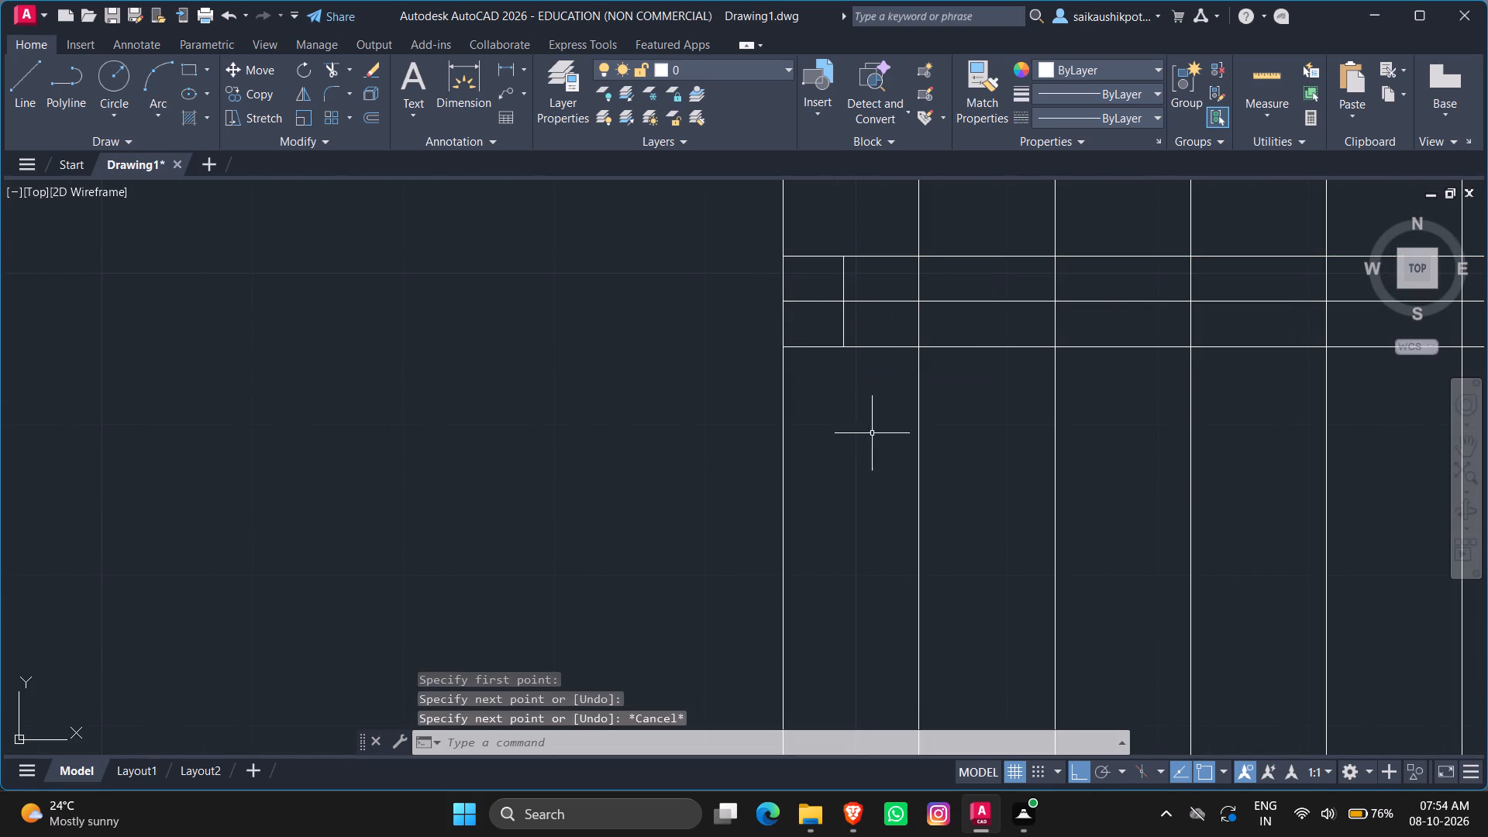
{"action": "scroll", "coordinate": [880, 446], "scroll_direction": "down", "scroll_amount": 1}
{"action": "scroll", "coordinate": [964, 465], "scroll_direction": "down", "scroll_amount": 3}
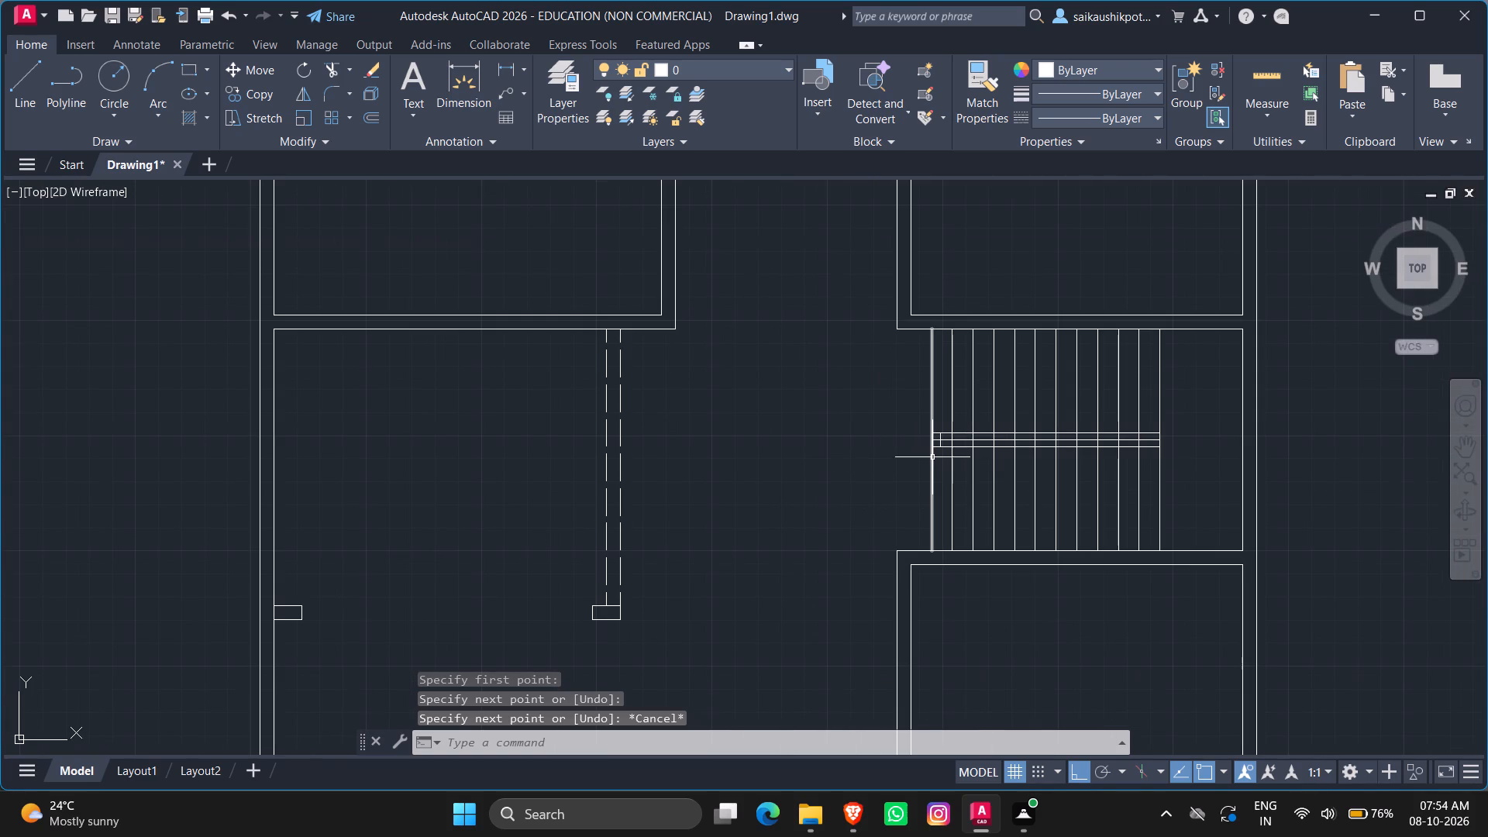
Trim the middle centre line between the corridor-side tread line and the short vertical line.
{"action": "type", "text": "TR"}
{"action": "key", "text": "Return"}
{"action": "key", "text": "Return"}
{"action": "scroll", "coordinate": [932, 443], "scroll_direction": "up", "scroll_amount": 6}
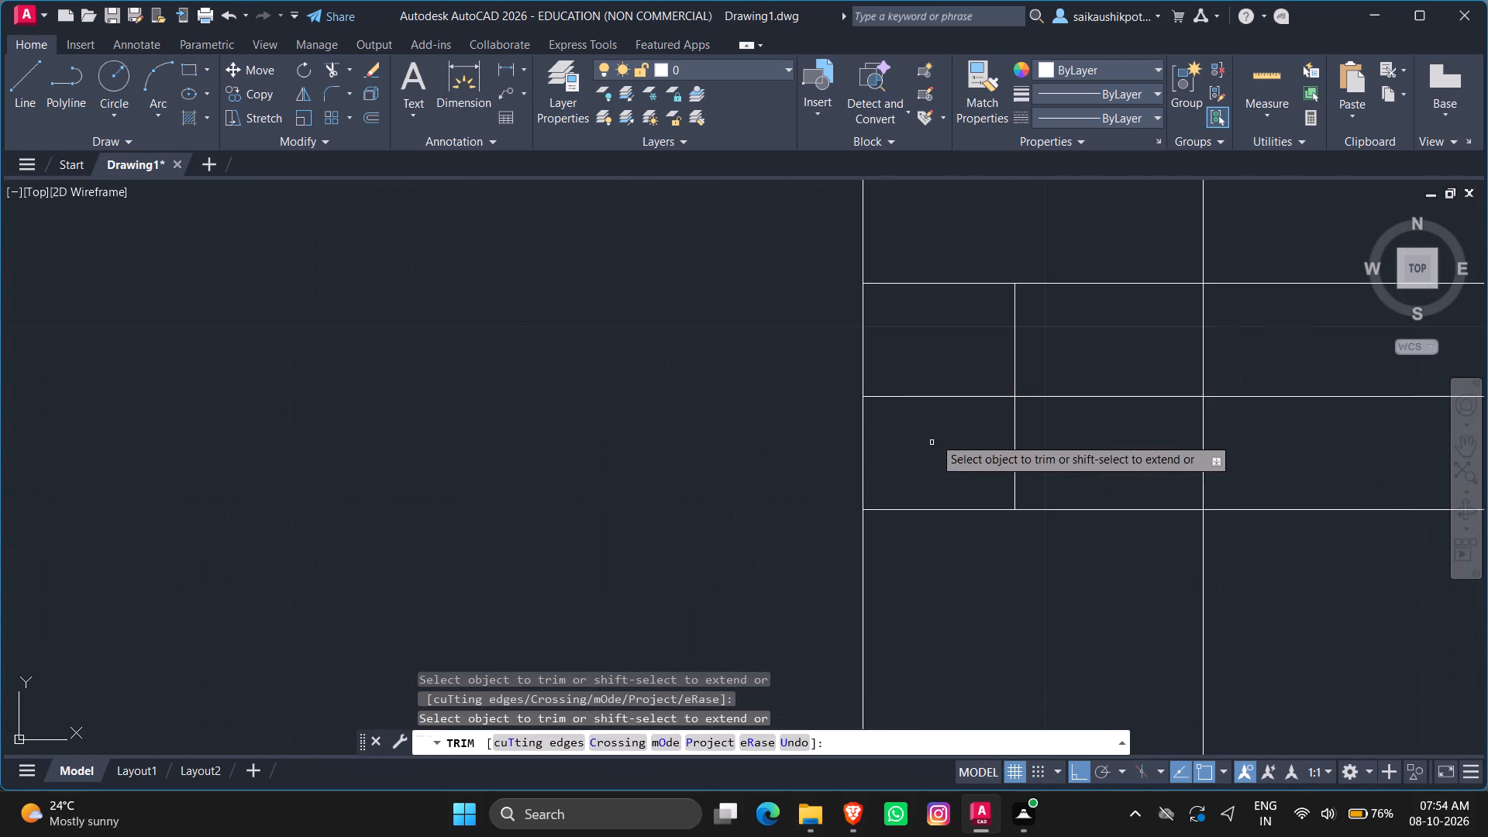
{"action": "left_click_drag", "start_coordinate": [942, 420], "coordinate": [939, 399]}
{"action": "left_click", "coordinate": [936, 377]}
{"action": "left_click", "coordinate": [935, 467]}
{"action": "scroll", "coordinate": [937, 397], "scroll_direction": "down", "scroll_amount": 1}
{"action": "key", "text": "Escape"}
{"action": "key", "text": "Escape"}
{"action": "scroll", "coordinate": [937, 425], "scroll_direction": "down", "scroll_amount": 1}
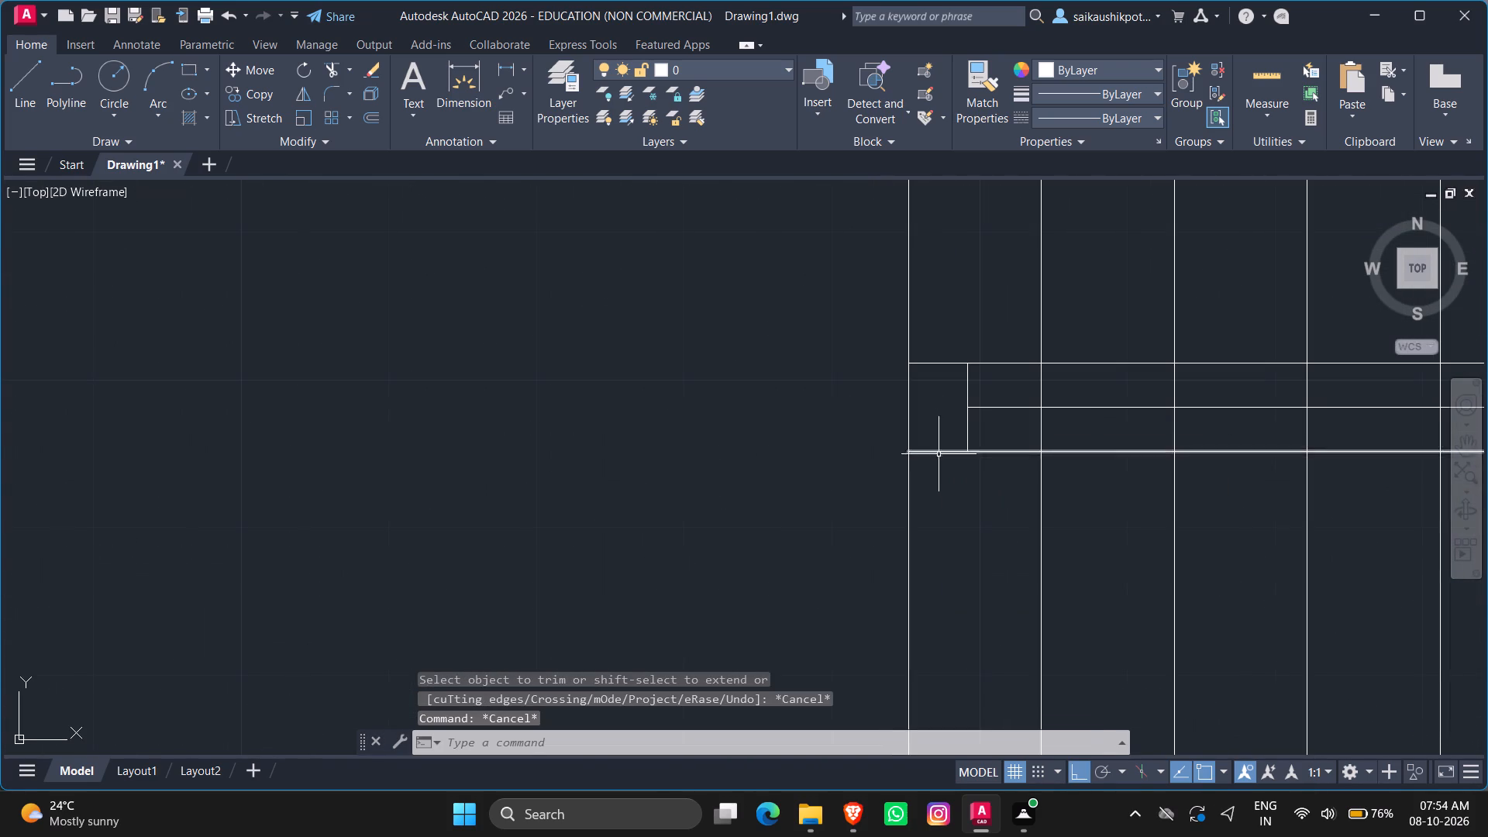
{"action": "scroll", "coordinate": [1219, 437], "scroll_direction": "down", "scroll_amount": 4}
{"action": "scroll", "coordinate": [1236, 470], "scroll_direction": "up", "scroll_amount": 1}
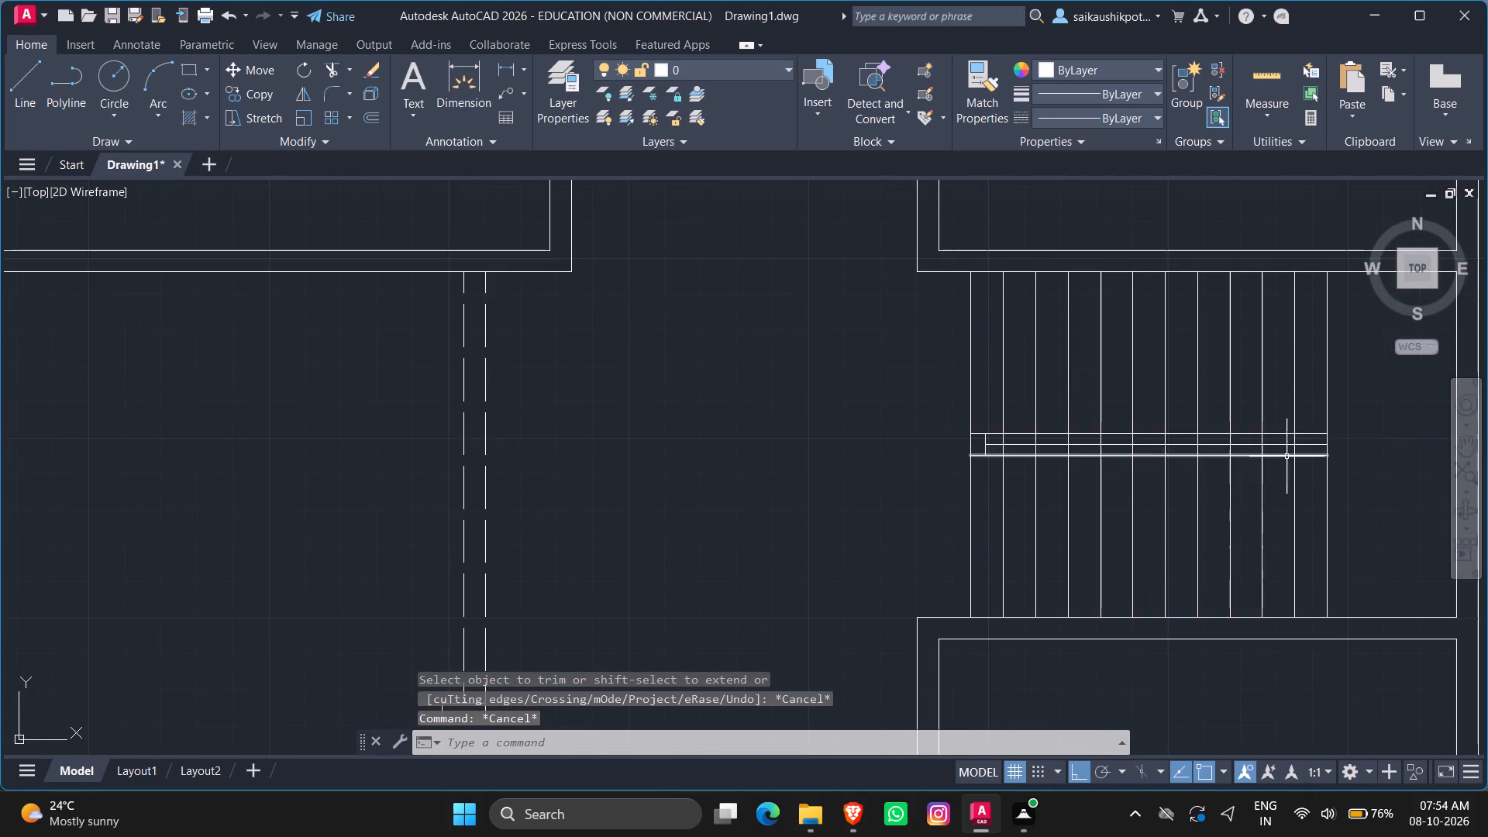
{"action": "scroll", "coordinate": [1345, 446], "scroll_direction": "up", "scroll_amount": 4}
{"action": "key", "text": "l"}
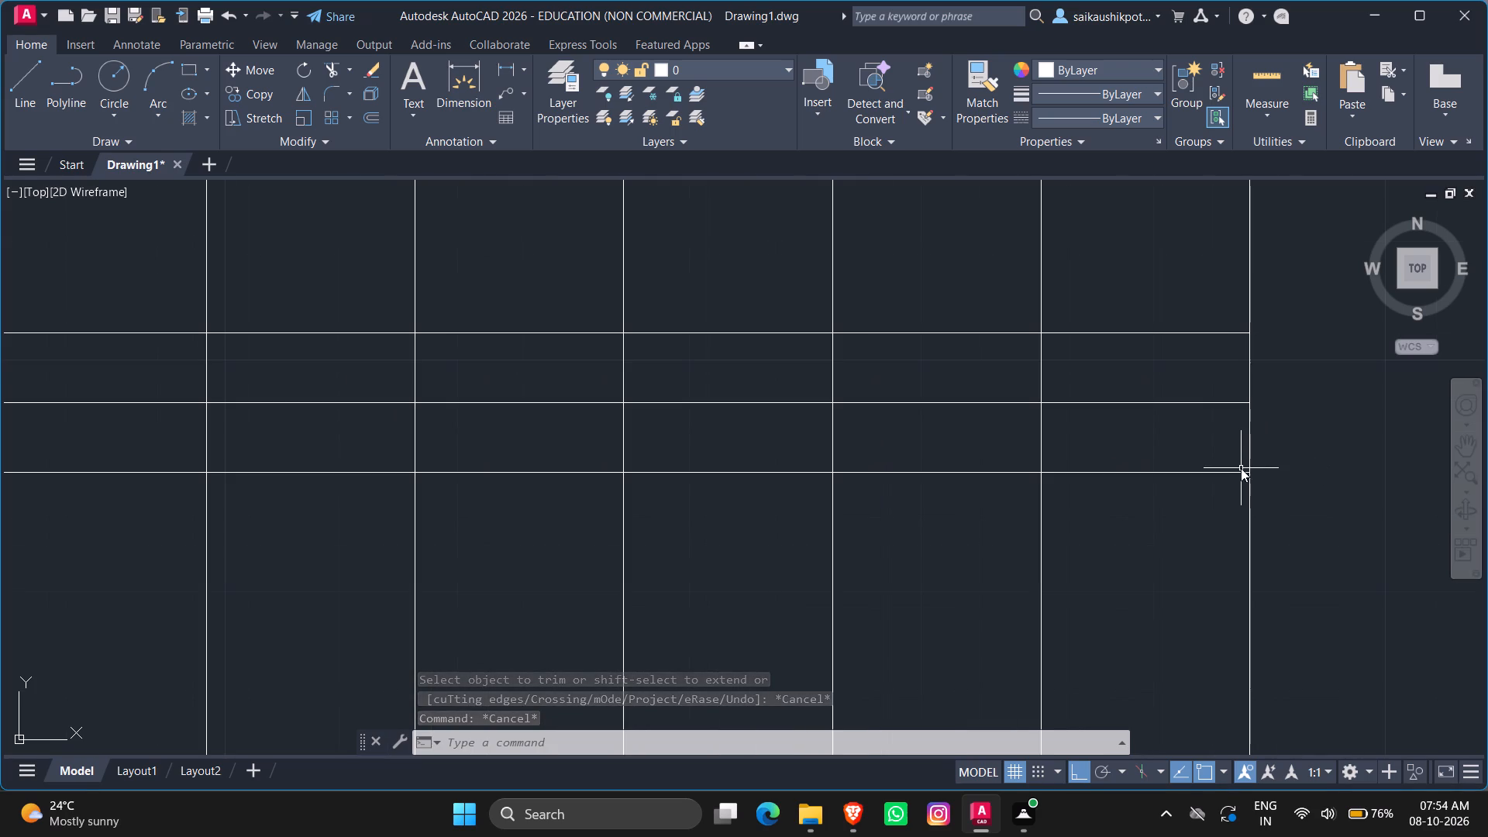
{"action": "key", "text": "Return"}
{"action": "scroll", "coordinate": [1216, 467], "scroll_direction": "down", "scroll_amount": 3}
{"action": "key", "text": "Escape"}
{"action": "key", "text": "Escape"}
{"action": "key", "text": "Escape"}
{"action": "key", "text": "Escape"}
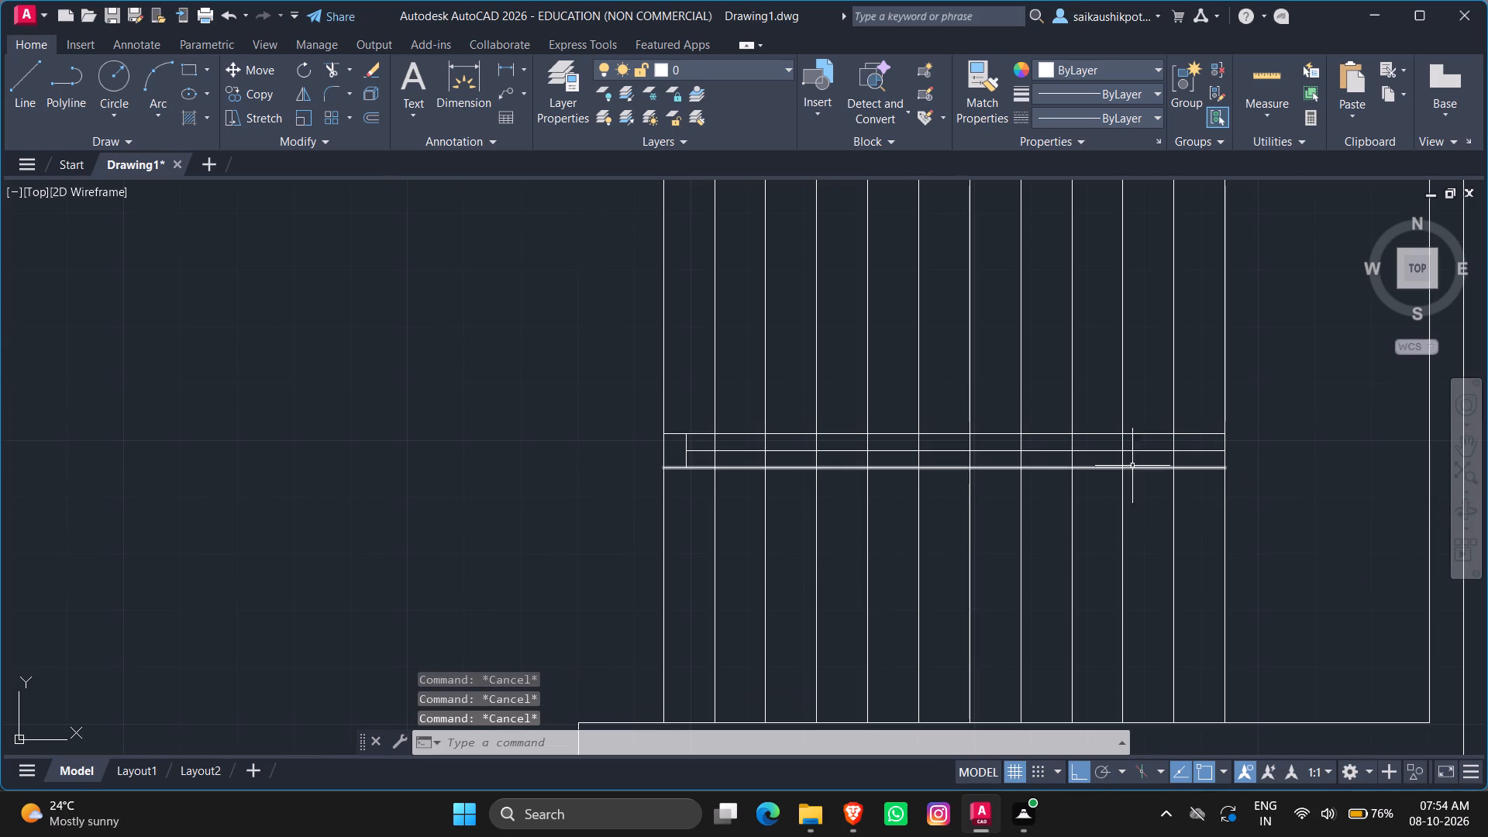
Measure the stair flight's length along the centre strip, from the corridor-side tread line to the landing line.
{"action": "left_click", "coordinate": [1250, 85]}
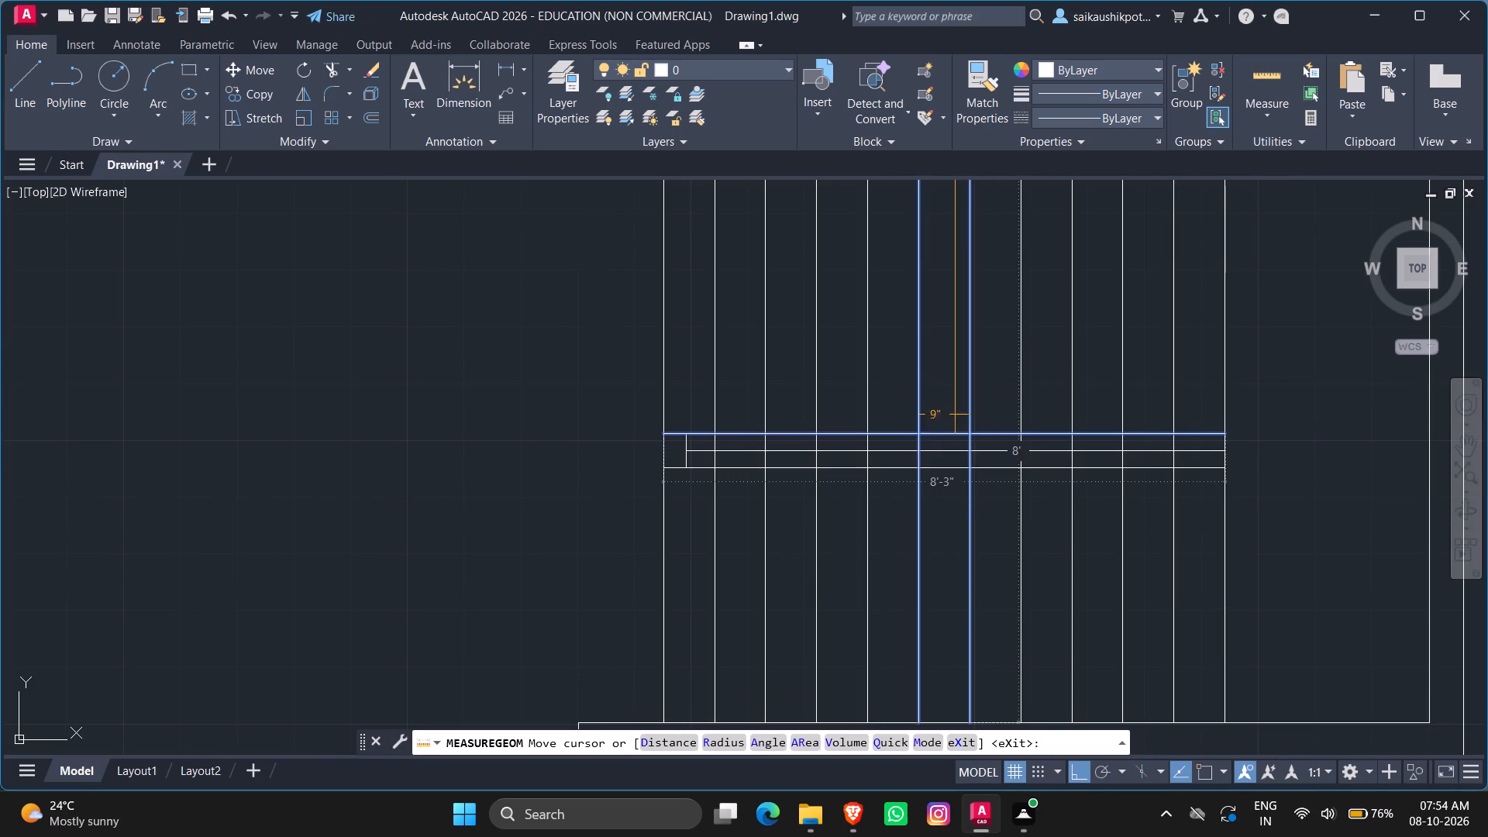
{"action": "key", "text": "Escape"}
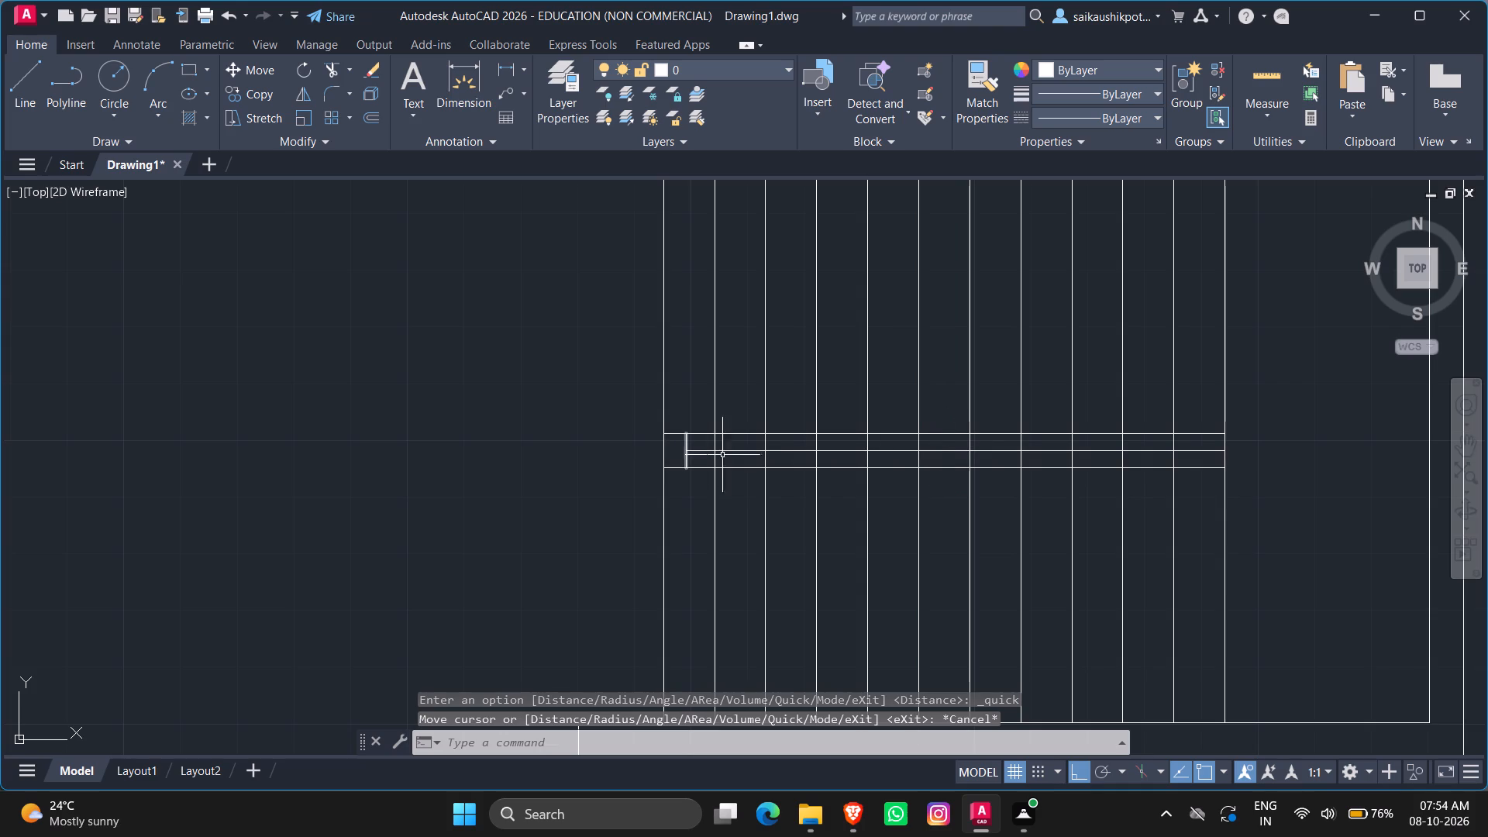
{"action": "left_click", "coordinate": [1276, 109]}
{"action": "left_click", "coordinate": [1269, 195]}
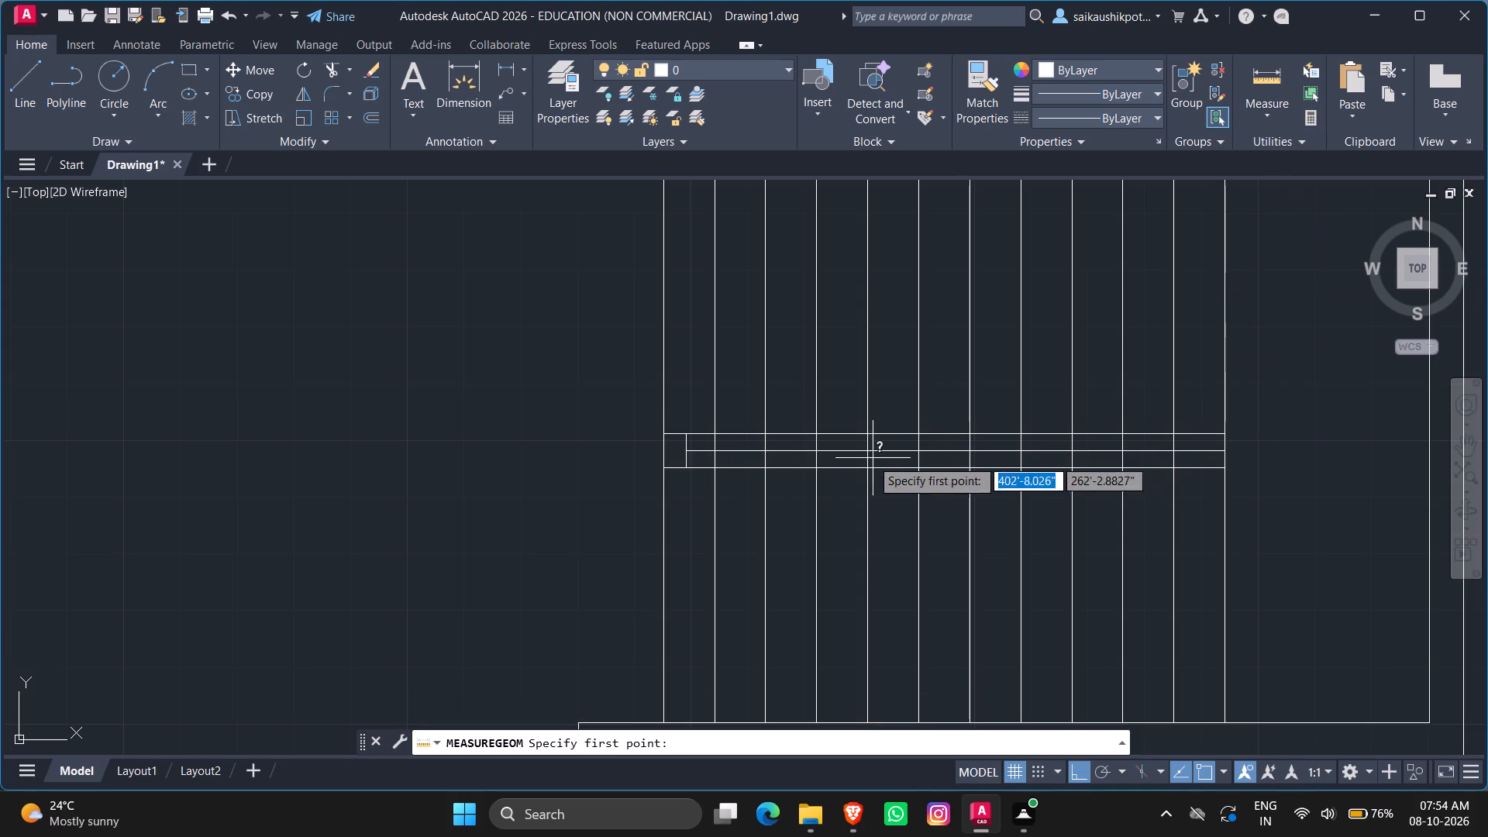
{"action": "left_click", "coordinate": [664, 467]}
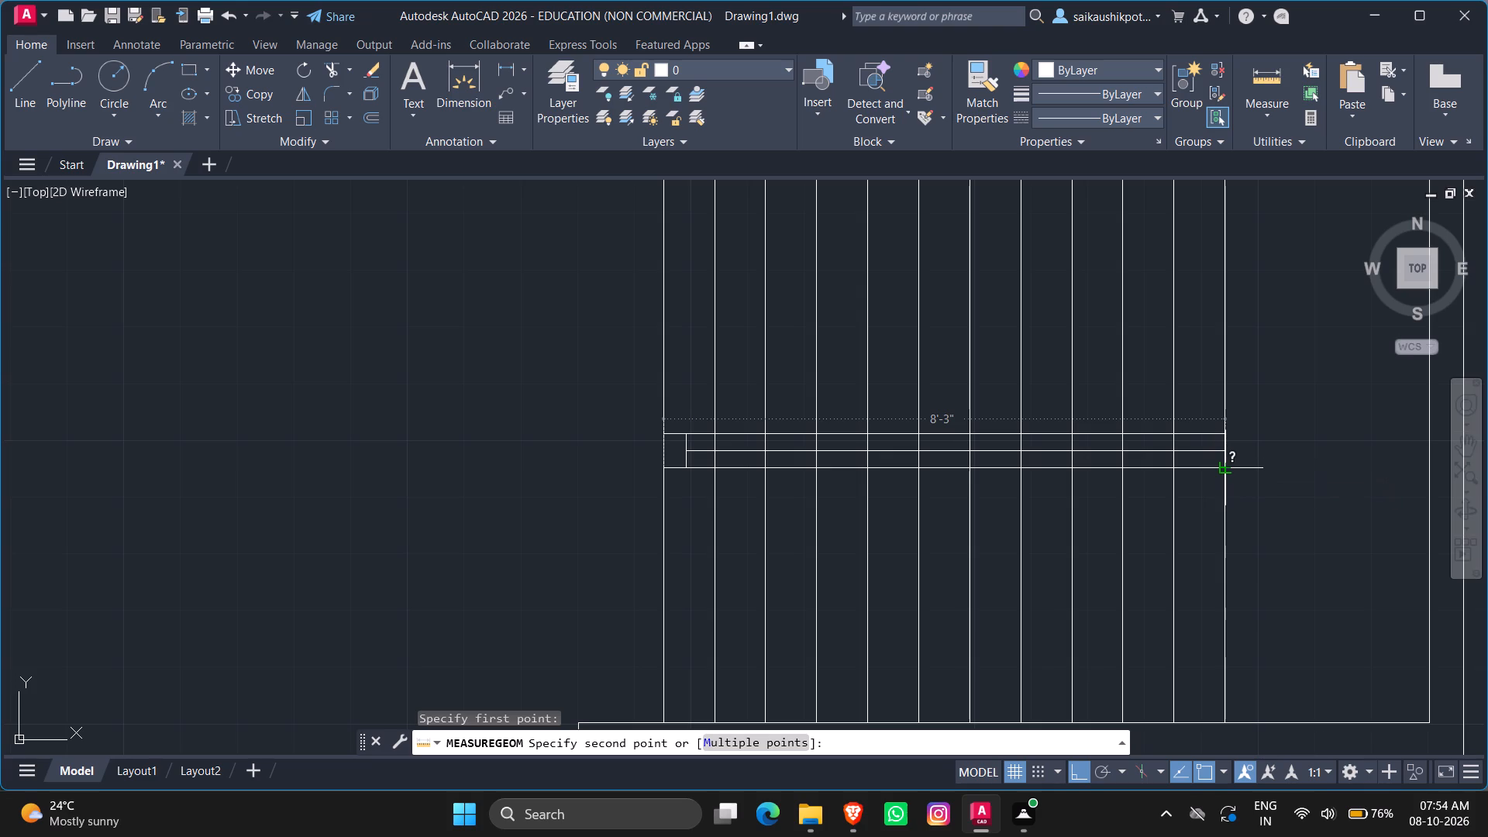
{"action": "key", "text": "Escape"}
{"action": "key", "text": "Escape"}
{"action": "key", "text": "Escape"}
{"action": "key", "text": "Escape"}
{"action": "key", "text": "Escape"}
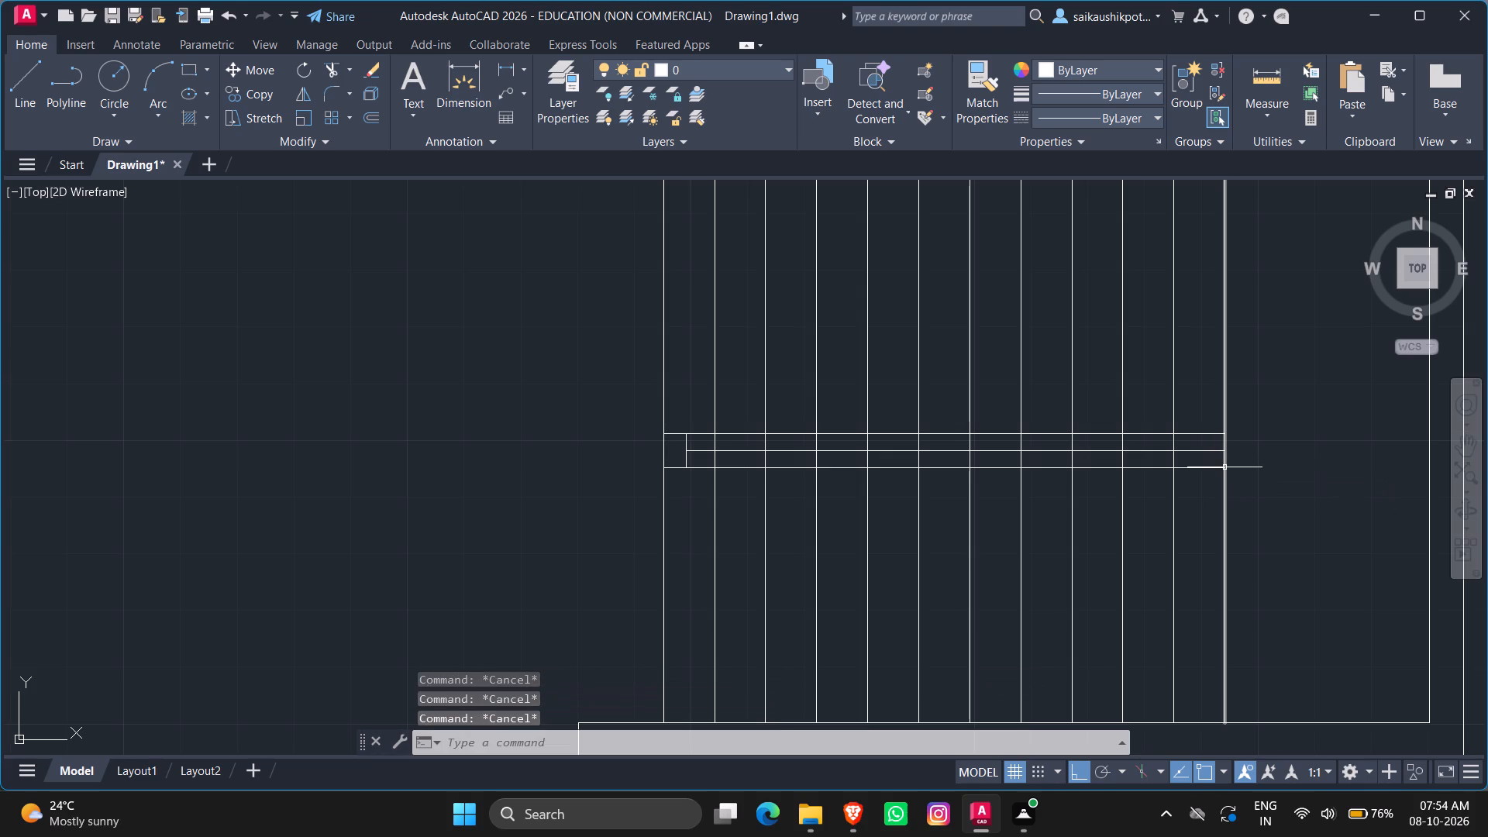
Draw a short vertical line across the three centre lines, about 4" from the landing line on the tread side.
{"action": "key", "text": "l"}
{"action": "key", "text": "Return"}
{"action": "scroll", "coordinate": [1224, 467], "scroll_direction": "up", "scroll_amount": 3}
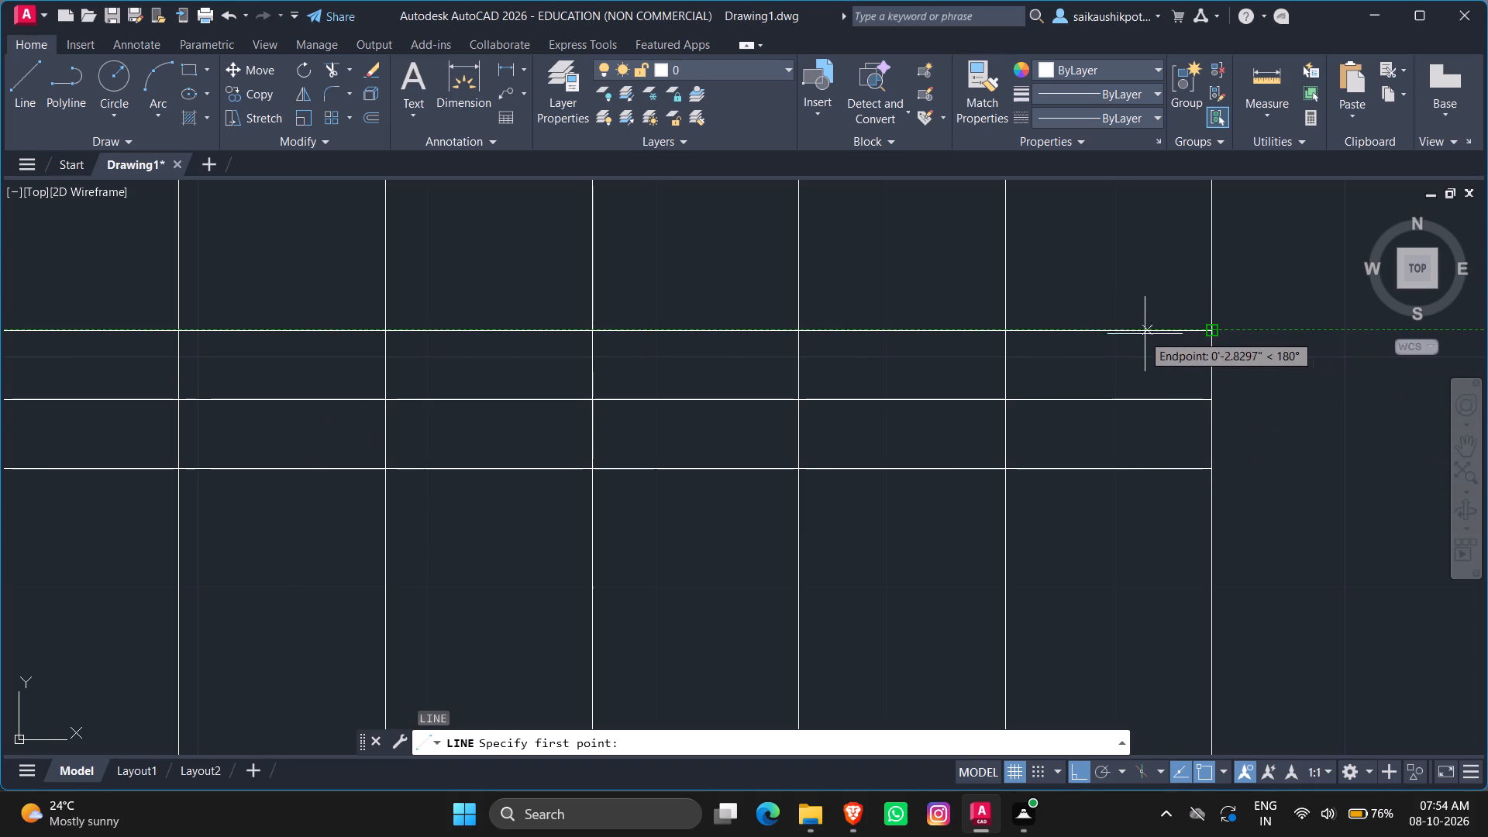
{"action": "left_click", "coordinate": [1119, 331]}
{"action": "left_click", "coordinate": [1111, 471]}
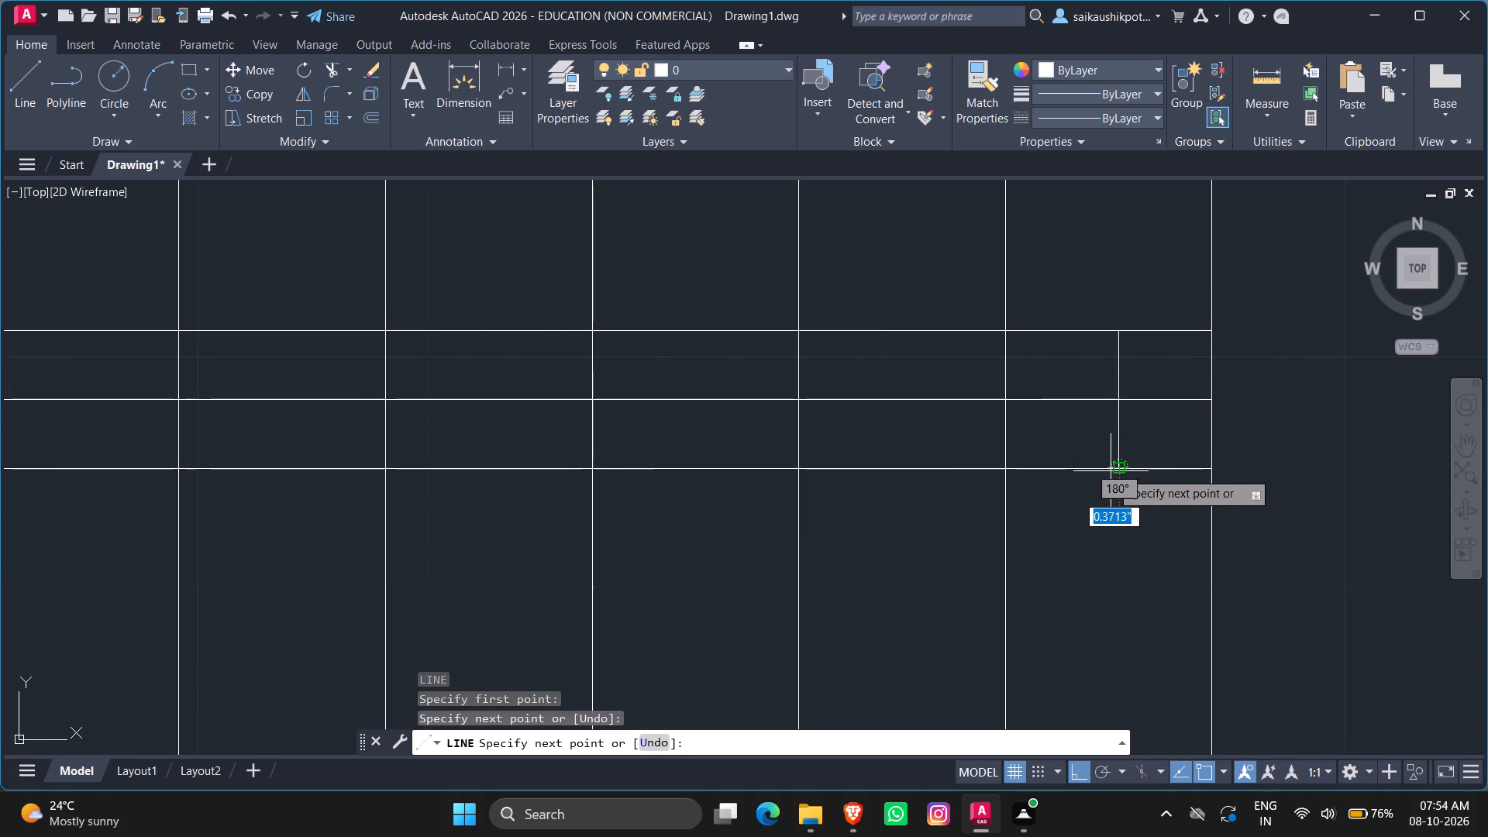
{"action": "key", "text": "Escape"}
{"action": "key", "text": "Escape"}
{"action": "key", "text": "Escape"}
{"action": "key", "text": "Escape"}
Trim the middle centre line between the short vertical line and the landing line.
{"action": "type", "text": "TR"}
{"action": "key", "text": "Return"}
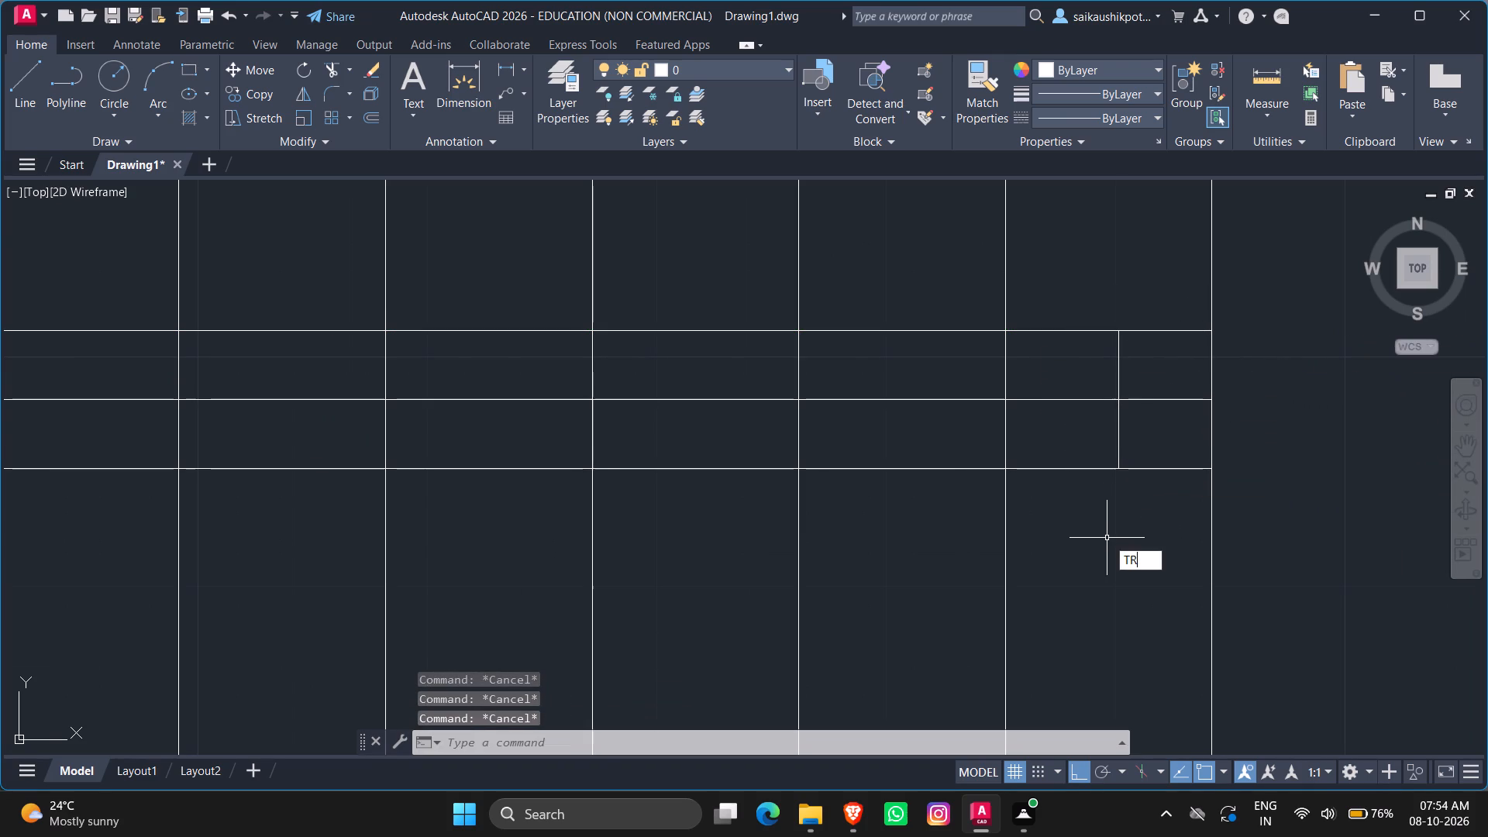
{"action": "key", "text": "Return"}
{"action": "left_click", "coordinate": [1171, 407]}
{"action": "left_click", "coordinate": [1162, 385]}
{"action": "key", "text": "Escape"}
{"action": "scroll", "coordinate": [1148, 494], "scroll_direction": "down", "scroll_amount": 4}
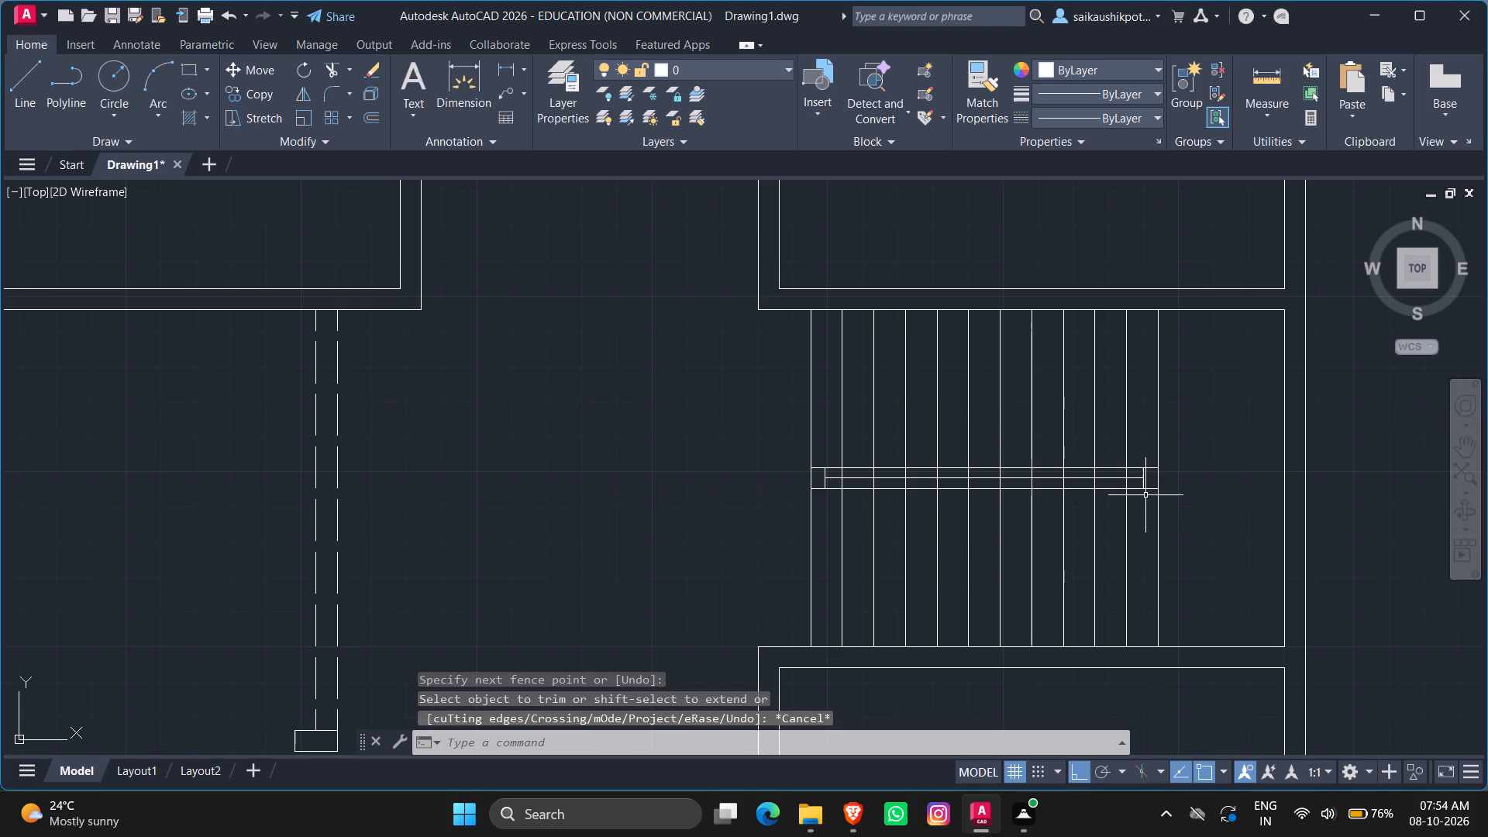
Trim the seven tread lines nearest the landing out of both halves of the central divider strip.
{"action": "scroll", "coordinate": [1131, 507], "scroll_direction": "down", "scroll_amount": 2}
{"action": "scroll", "coordinate": [1118, 520], "scroll_direction": "up", "scroll_amount": 2}
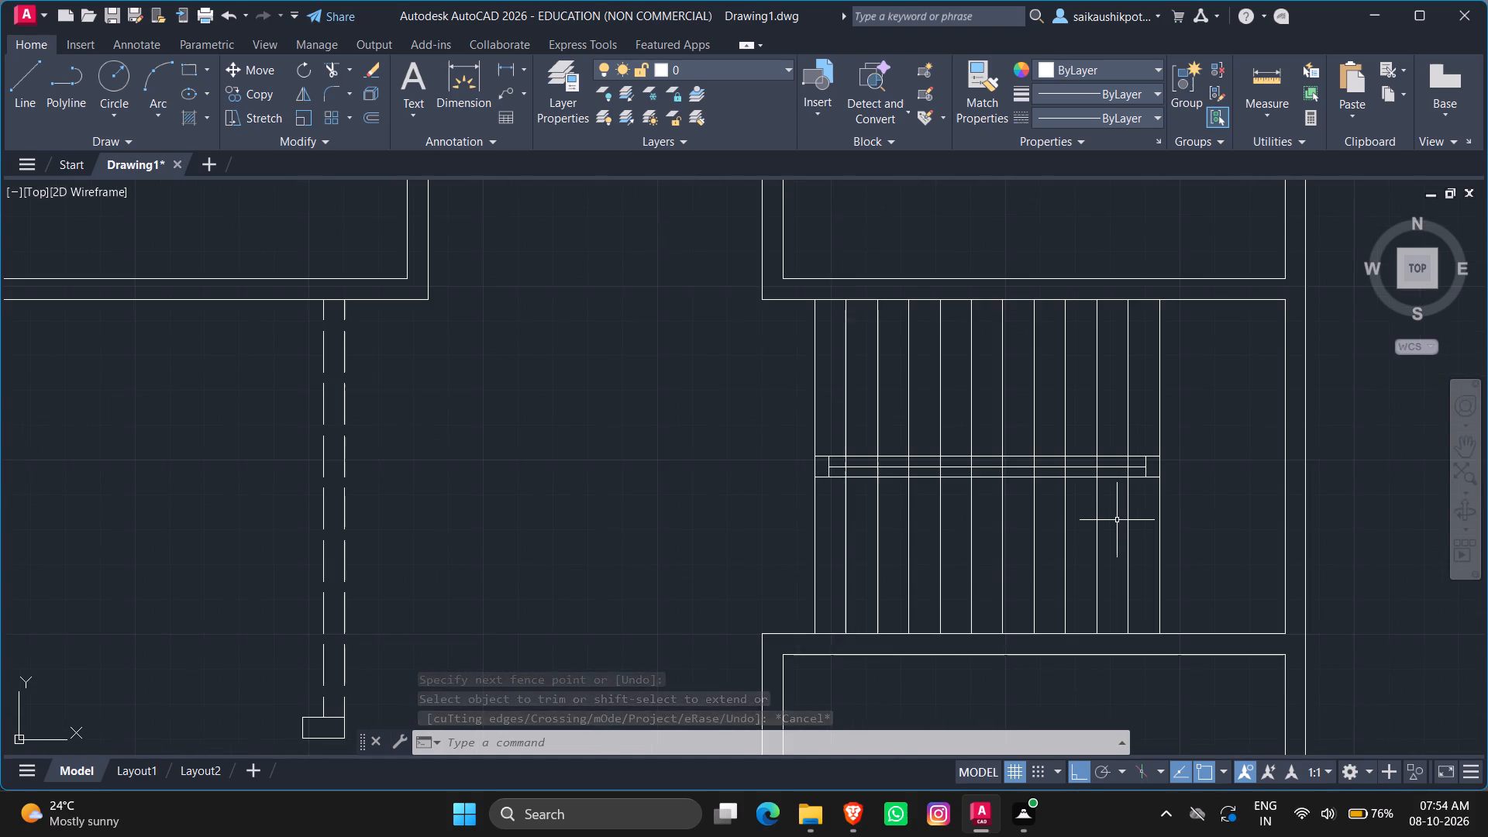
{"action": "scroll", "coordinate": [1117, 520], "scroll_direction": "up", "scroll_amount": 1}
{"action": "scroll", "coordinate": [1057, 525], "scroll_direction": "down", "scroll_amount": 2}
{"action": "scroll", "coordinate": [1052, 512], "scroll_direction": "up", "scroll_amount": 1}
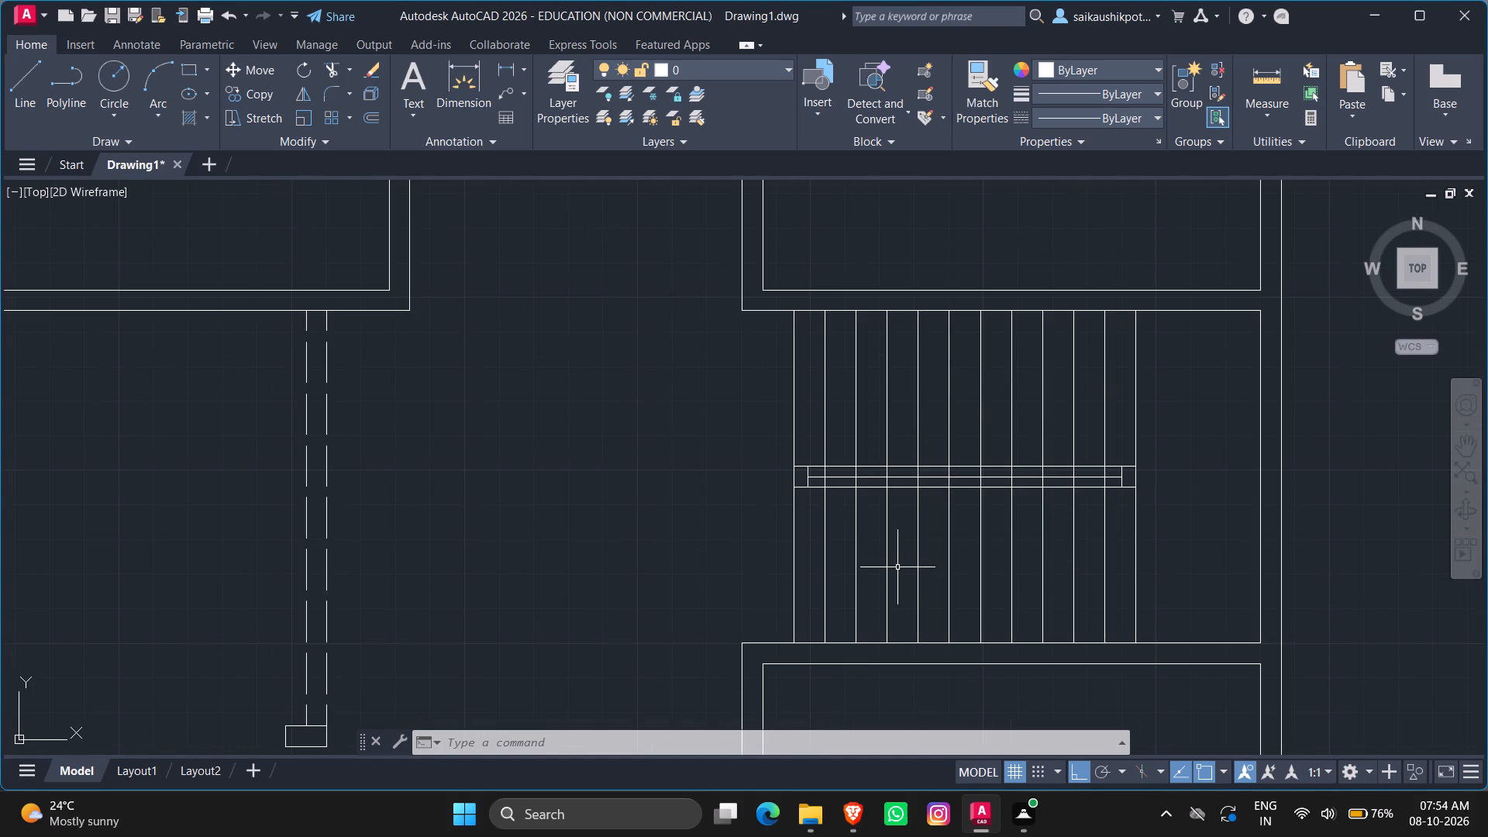
{"action": "type", "text": "TR"}
{"action": "key", "text": "Return"}
{"action": "key", "text": "Return"}
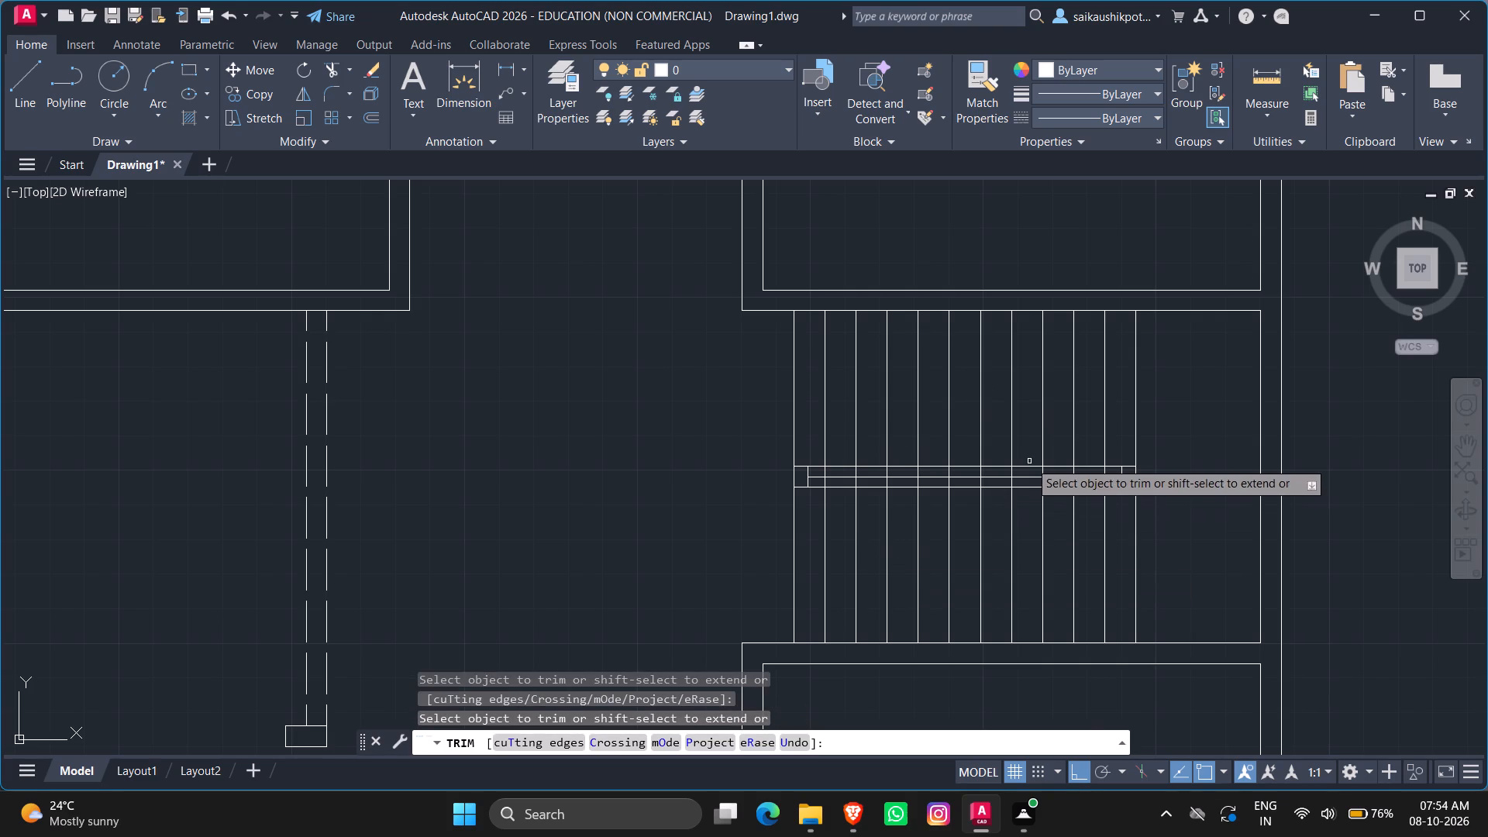
{"action": "scroll", "coordinate": [1053, 477], "scroll_direction": "up", "scroll_amount": 5}
{"action": "scroll", "coordinate": [1083, 487], "scroll_direction": "down", "scroll_amount": 1}
{"action": "left_click_drag", "start_coordinate": [1342, 494], "coordinate": [1046, 494]}
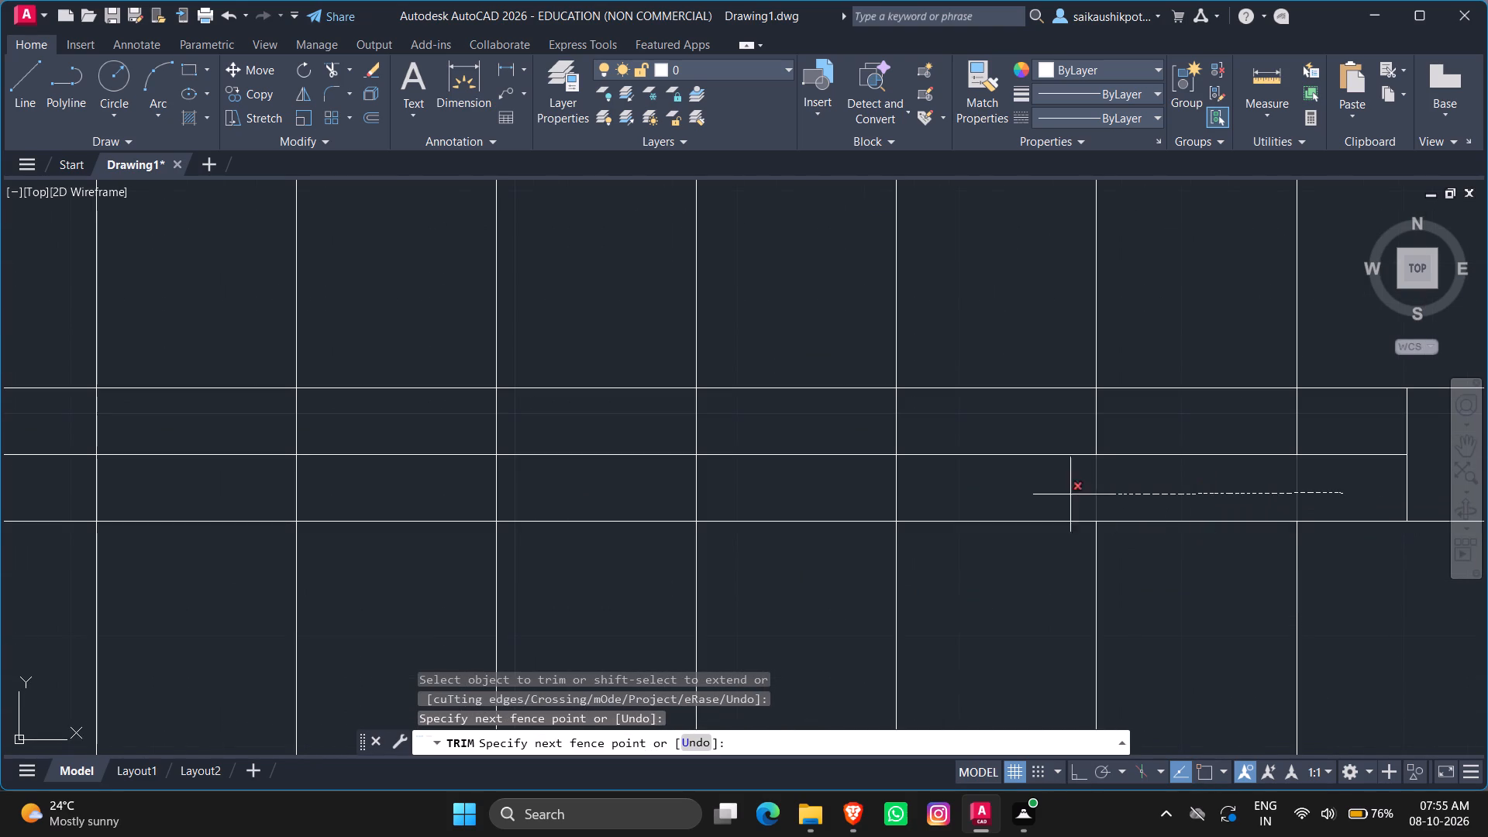
{"action": "left_click_drag", "start_coordinate": [1046, 494], "coordinate": [147, 479]}
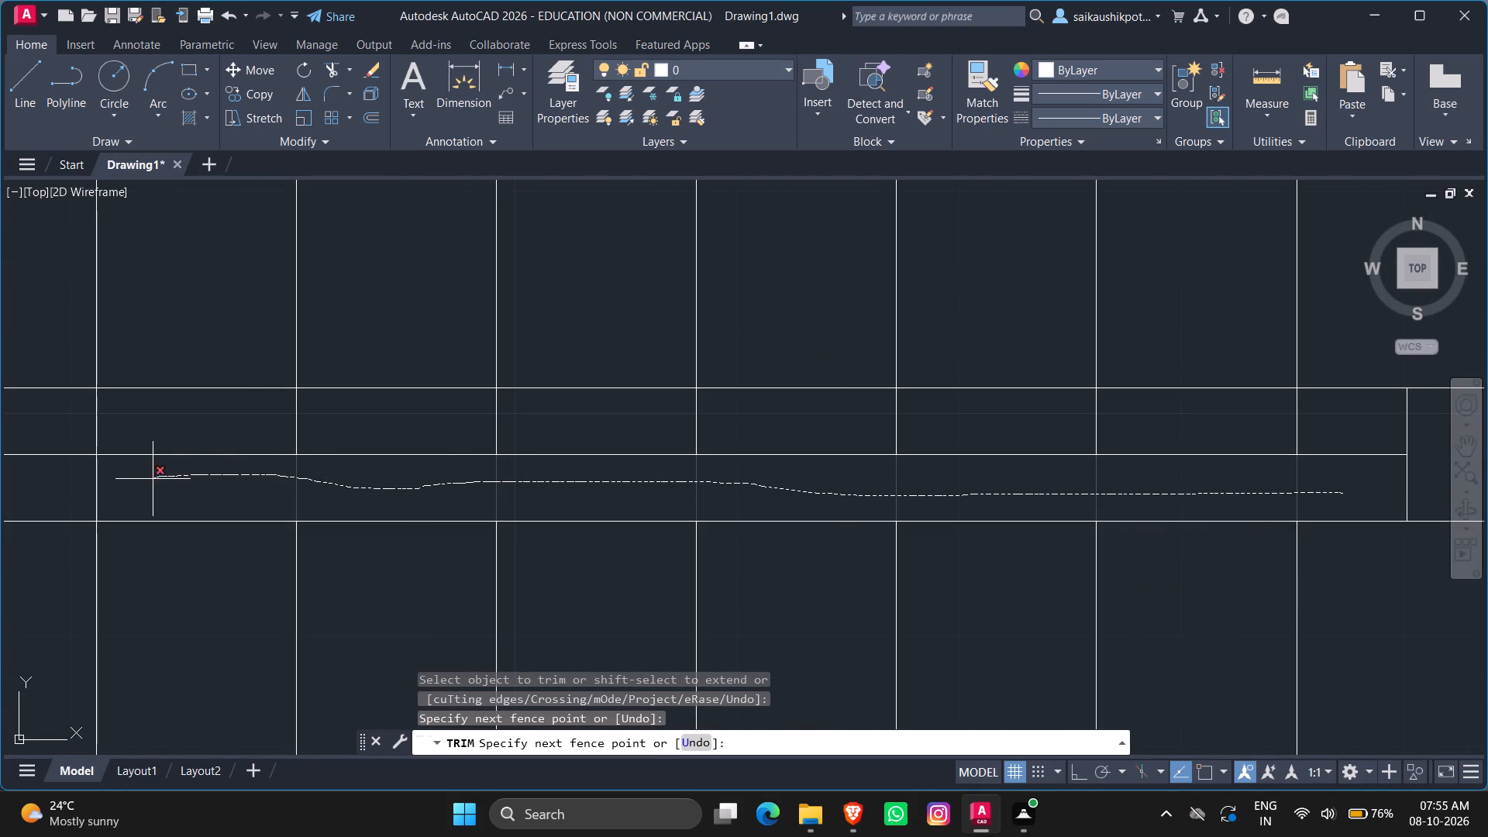
{"action": "left_click_drag", "start_coordinate": [147, 479], "coordinate": [55, 487]}
{"action": "left_click_drag", "start_coordinate": [1344, 416], "coordinate": [4, 426]}
{"action": "scroll", "coordinate": [787, 443], "scroll_direction": "down", "scroll_amount": 3}
{"action": "scroll", "coordinate": [476, 483], "scroll_direction": "up", "scroll_amount": 1}
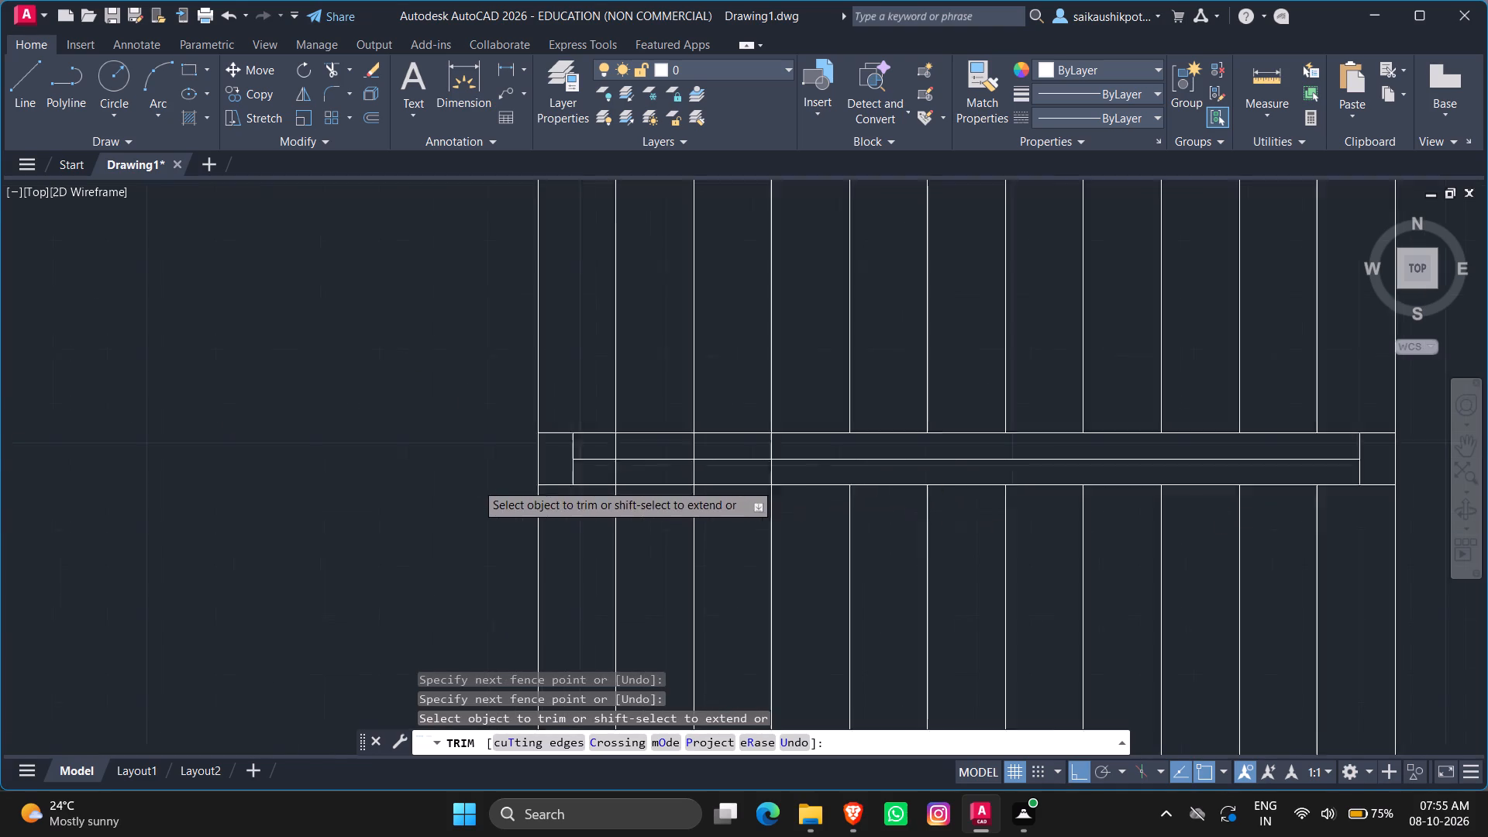
Trim the remaining three tread lines near the corridor end out of both halves of the divider strip.
{"action": "scroll", "coordinate": [476, 483], "scroll_direction": "up", "scroll_amount": 2}
{"action": "left_click_drag", "start_coordinate": [1113, 477], "coordinate": [701, 489]}
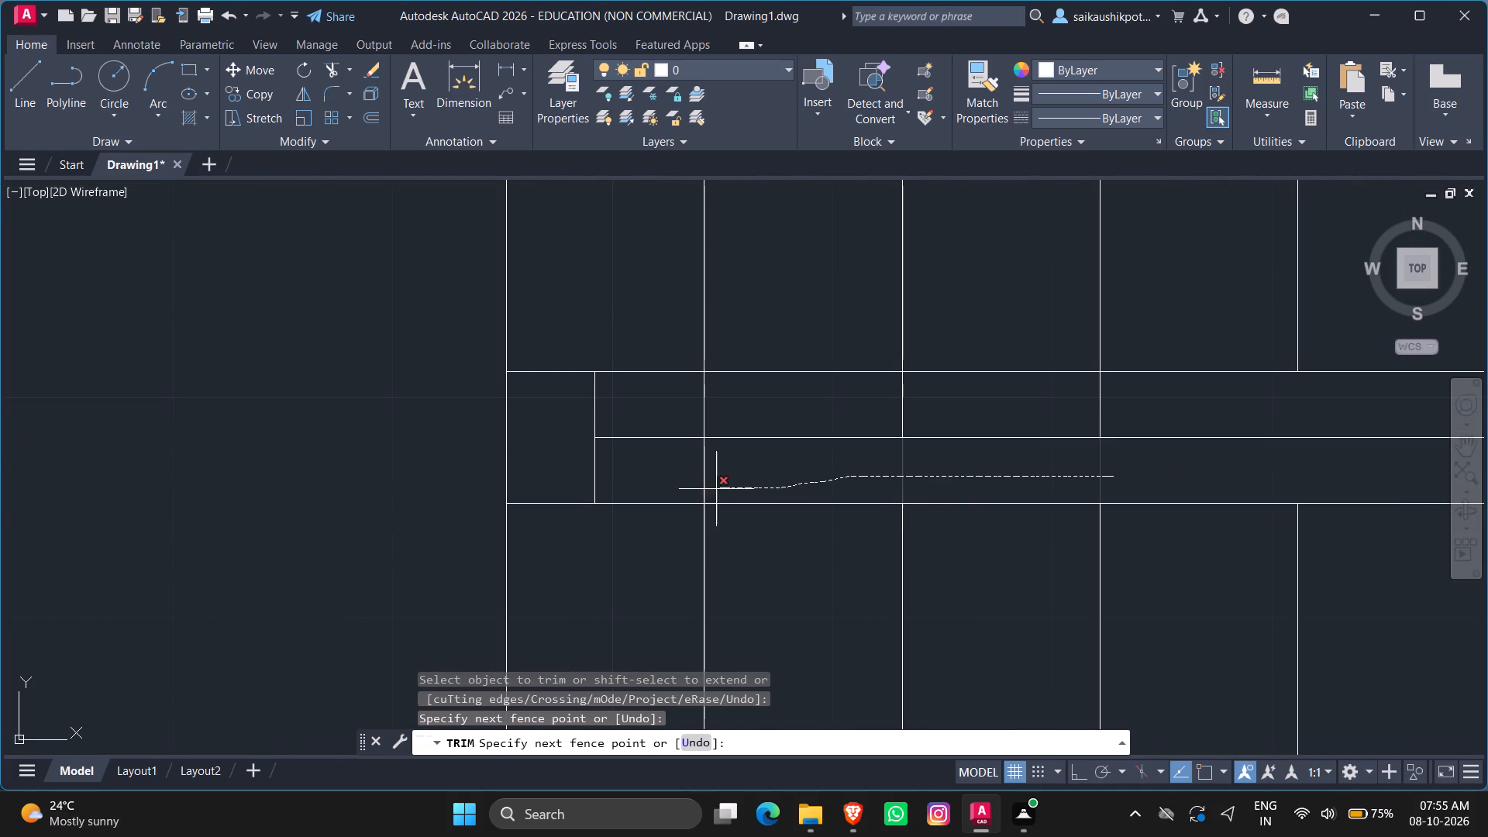
{"action": "left_click_drag", "start_coordinate": [701, 489], "coordinate": [639, 489]}
{"action": "left_click_drag", "start_coordinate": [1161, 406], "coordinate": [638, 409]}
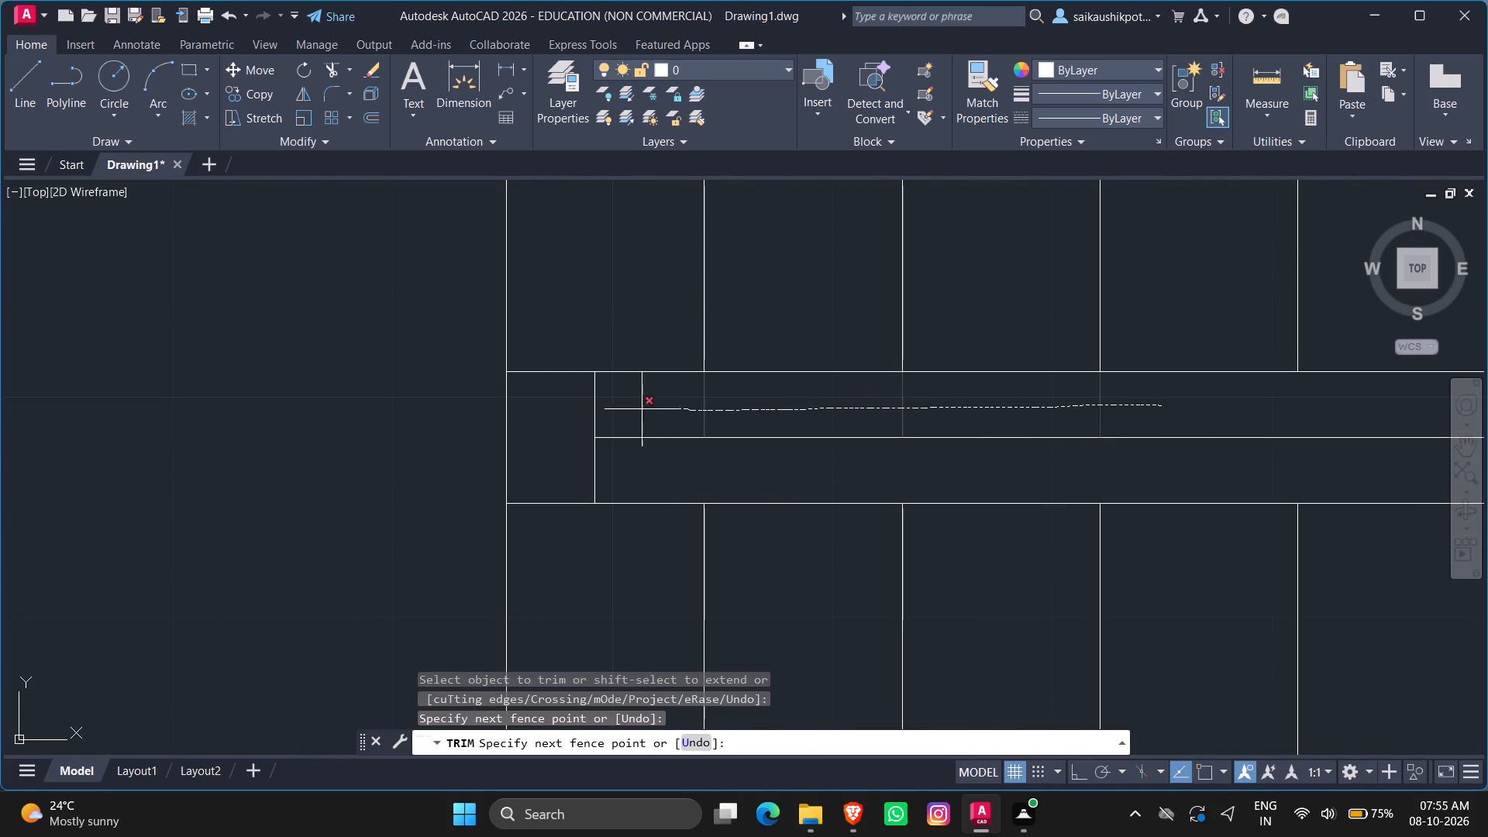
{"action": "left_click_drag", "start_coordinate": [638, 409], "coordinate": [635, 408]}
{"action": "scroll", "coordinate": [704, 457], "scroll_direction": "down", "scroll_amount": 5}
{"action": "key", "text": "Escape"}
{"action": "key", "text": "Escape"}
{"action": "key", "text": "Escape"}
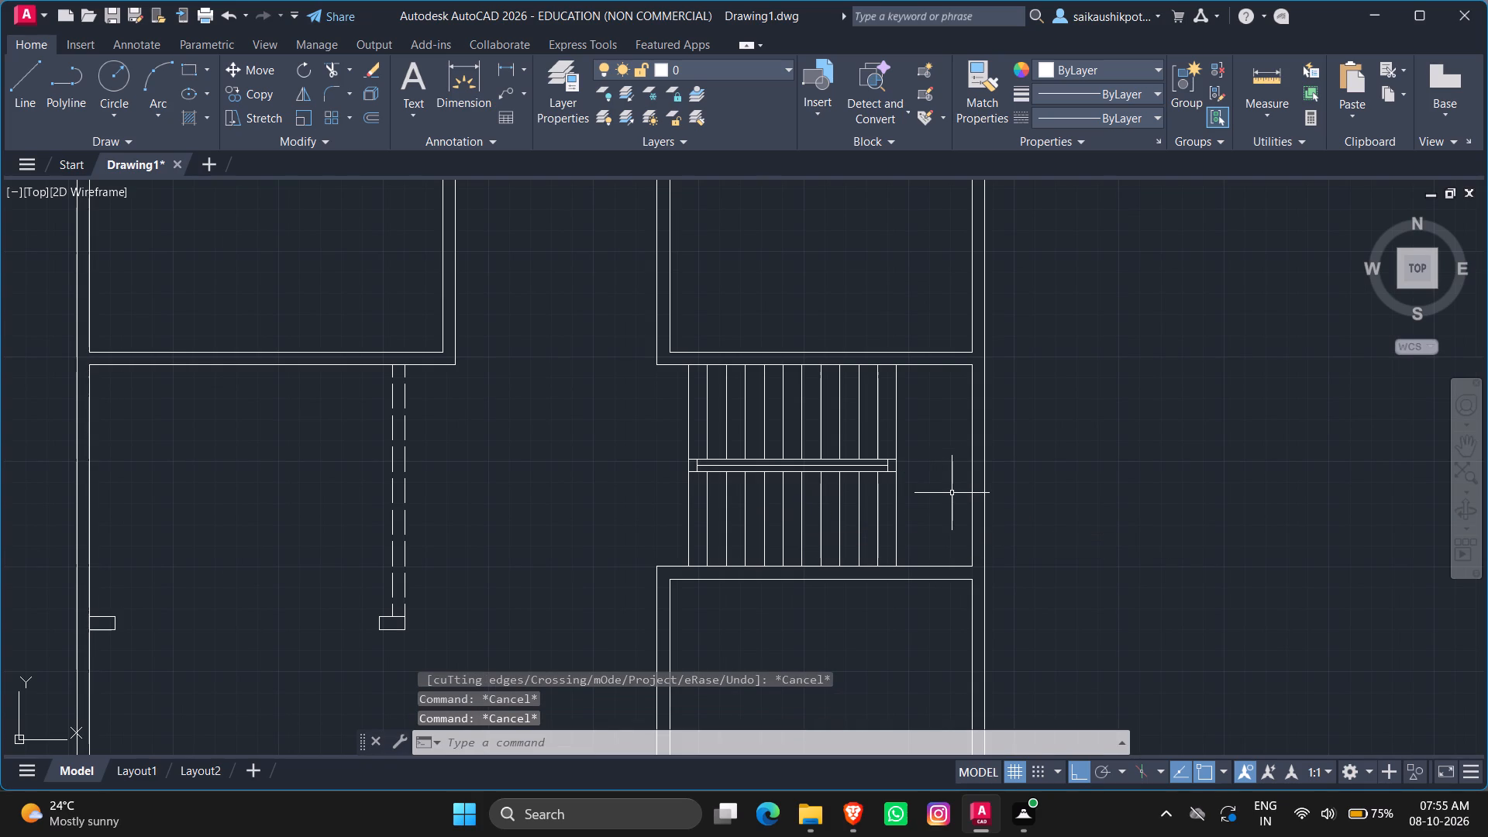
{"action": "key", "text": "Escape"}
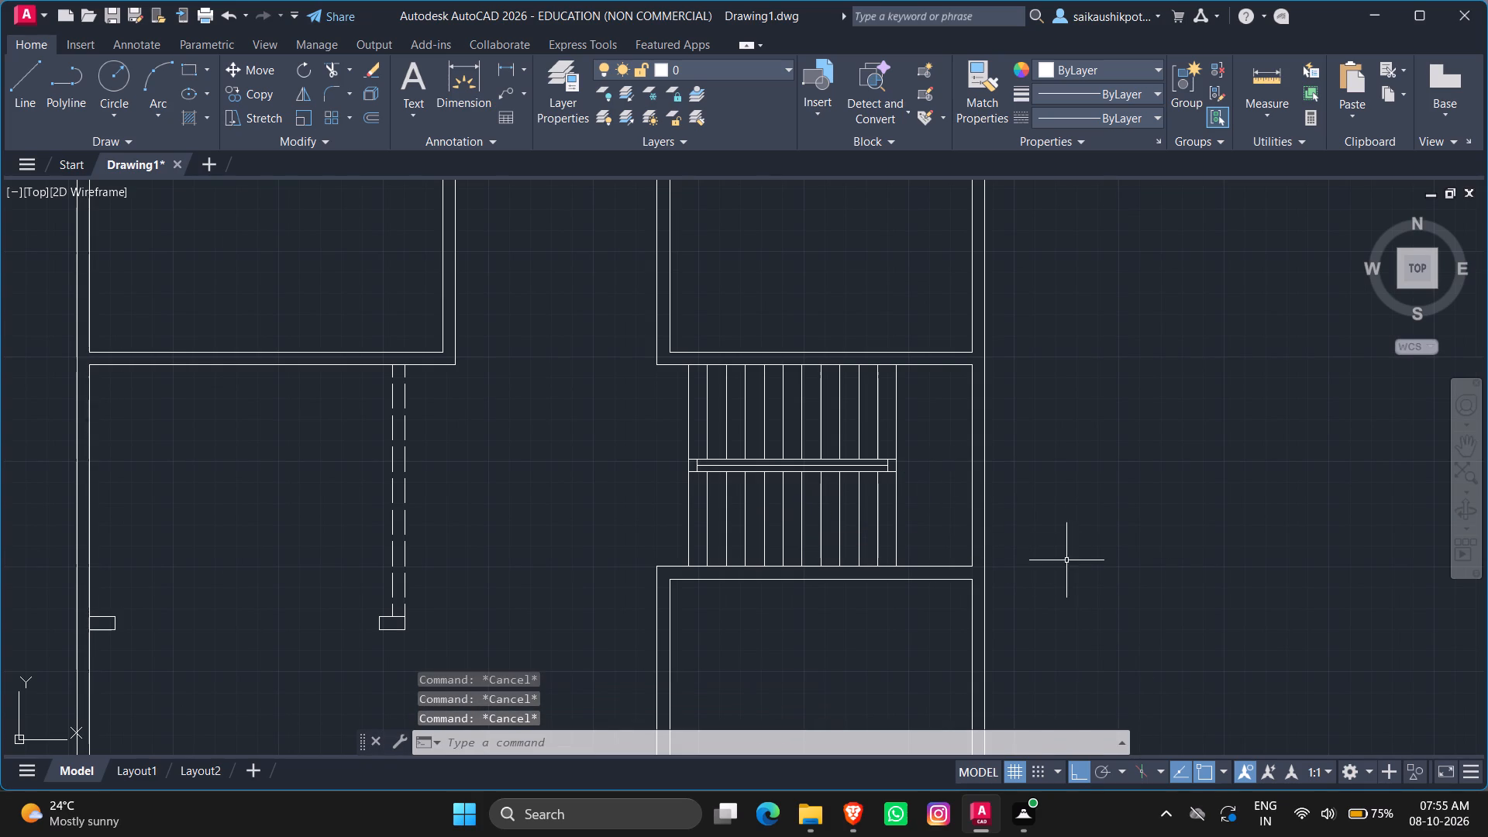
{"action": "key", "text": "Escape"}
{"action": "key", "text": "Escape"}
{"action": "key", "text": "Escape"}
{"action": "key", "text": "Escape"}
Offset the stairwell's upper and lower wall lines 2' inward across the two flights.
{"action": "key", "text": "o"}
{"action": "key", "text": "Return"}
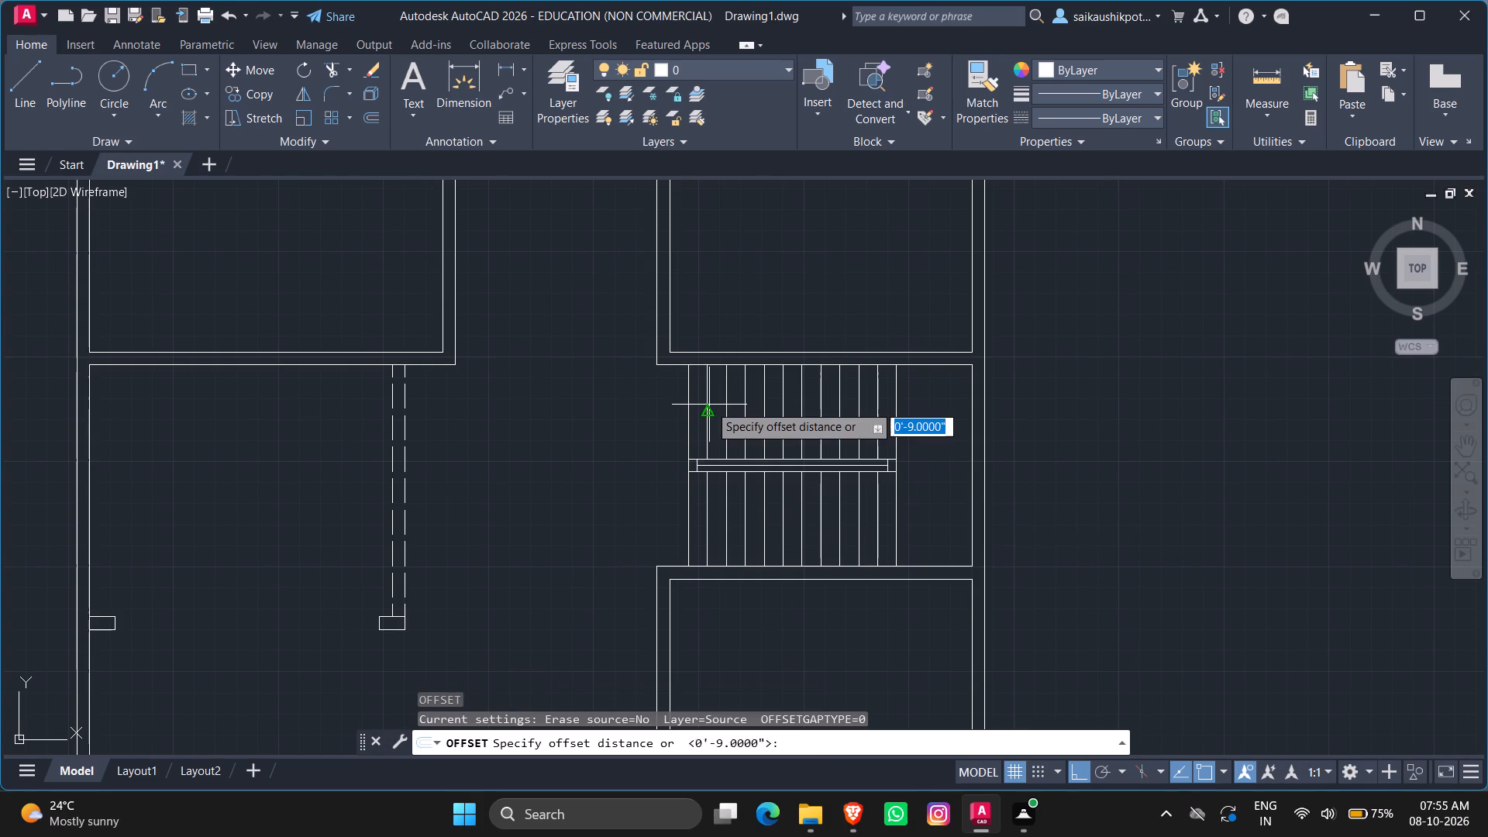
{"action": "type", "text": "2'"}
{"action": "key", "text": "Return"}
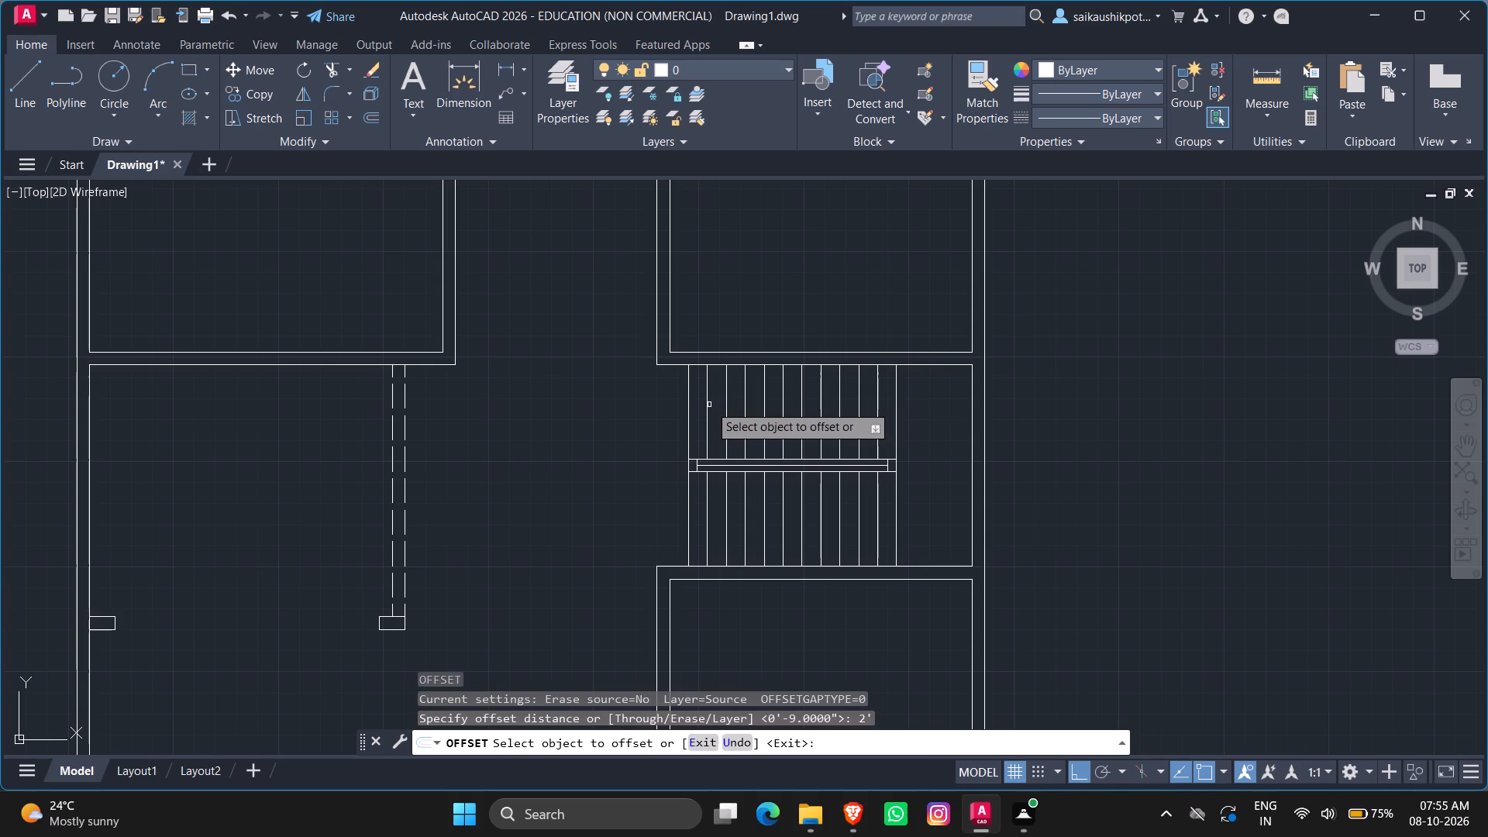
{"action": "left_click", "coordinate": [793, 366]}
{"action": "left_click", "coordinate": [792, 400]}
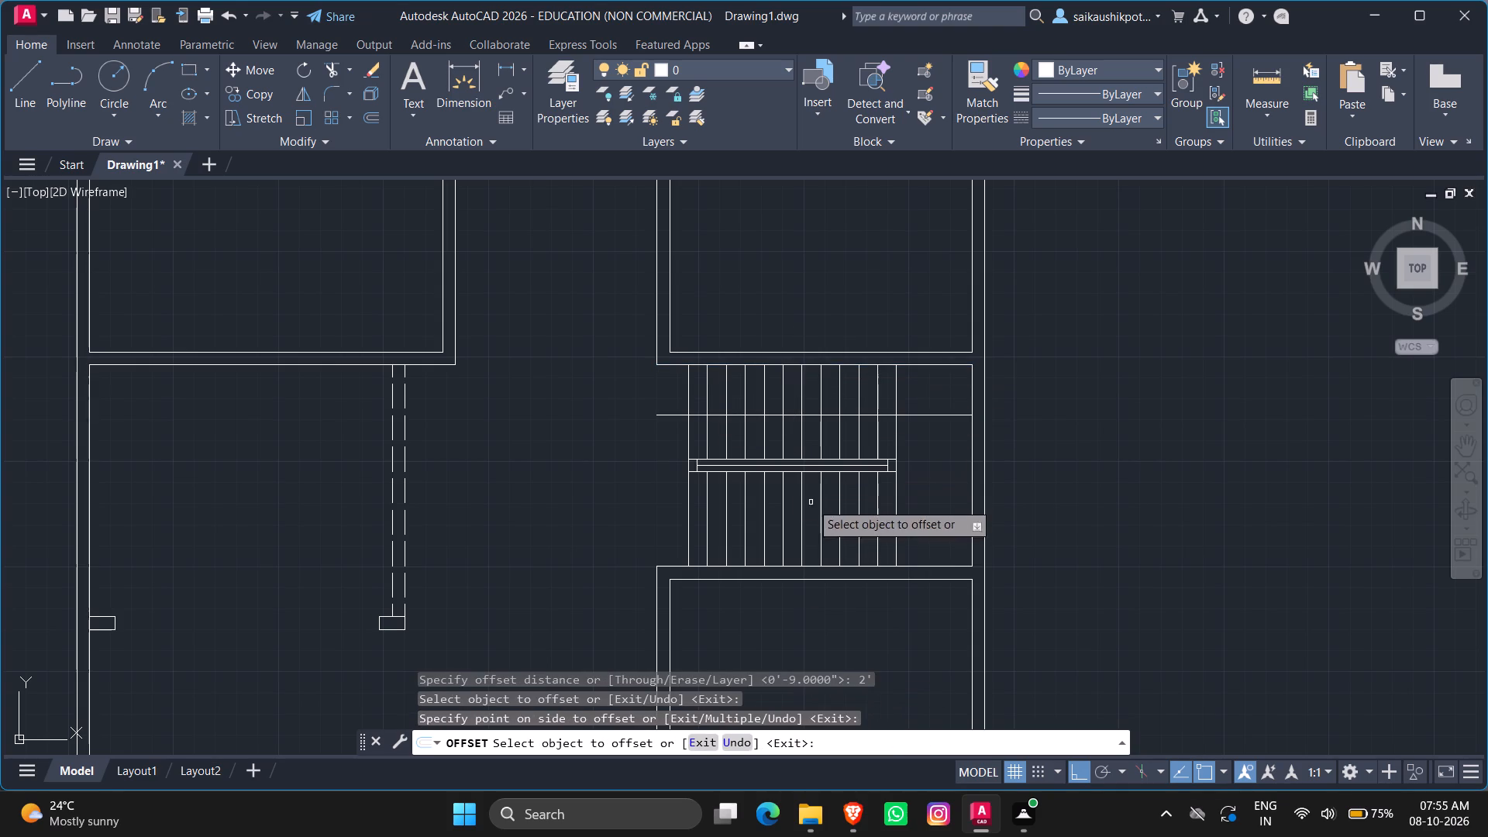
{"action": "left_click", "coordinate": [794, 567]}
{"action": "left_click", "coordinate": [793, 527]}
{"action": "key", "text": "Escape"}
{"action": "key", "text": "Escape"}
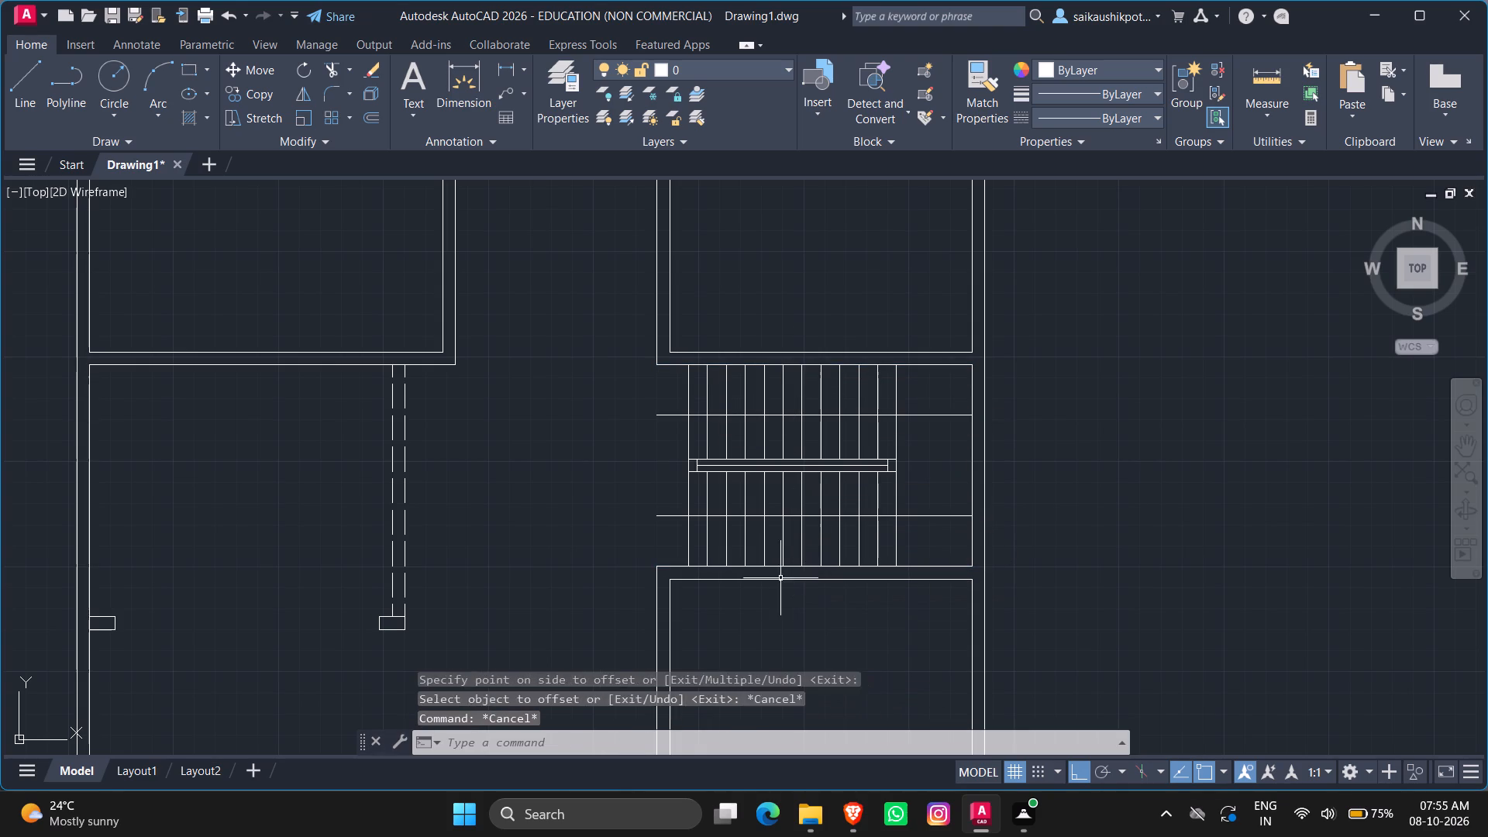
{"action": "key", "text": "Escape"}
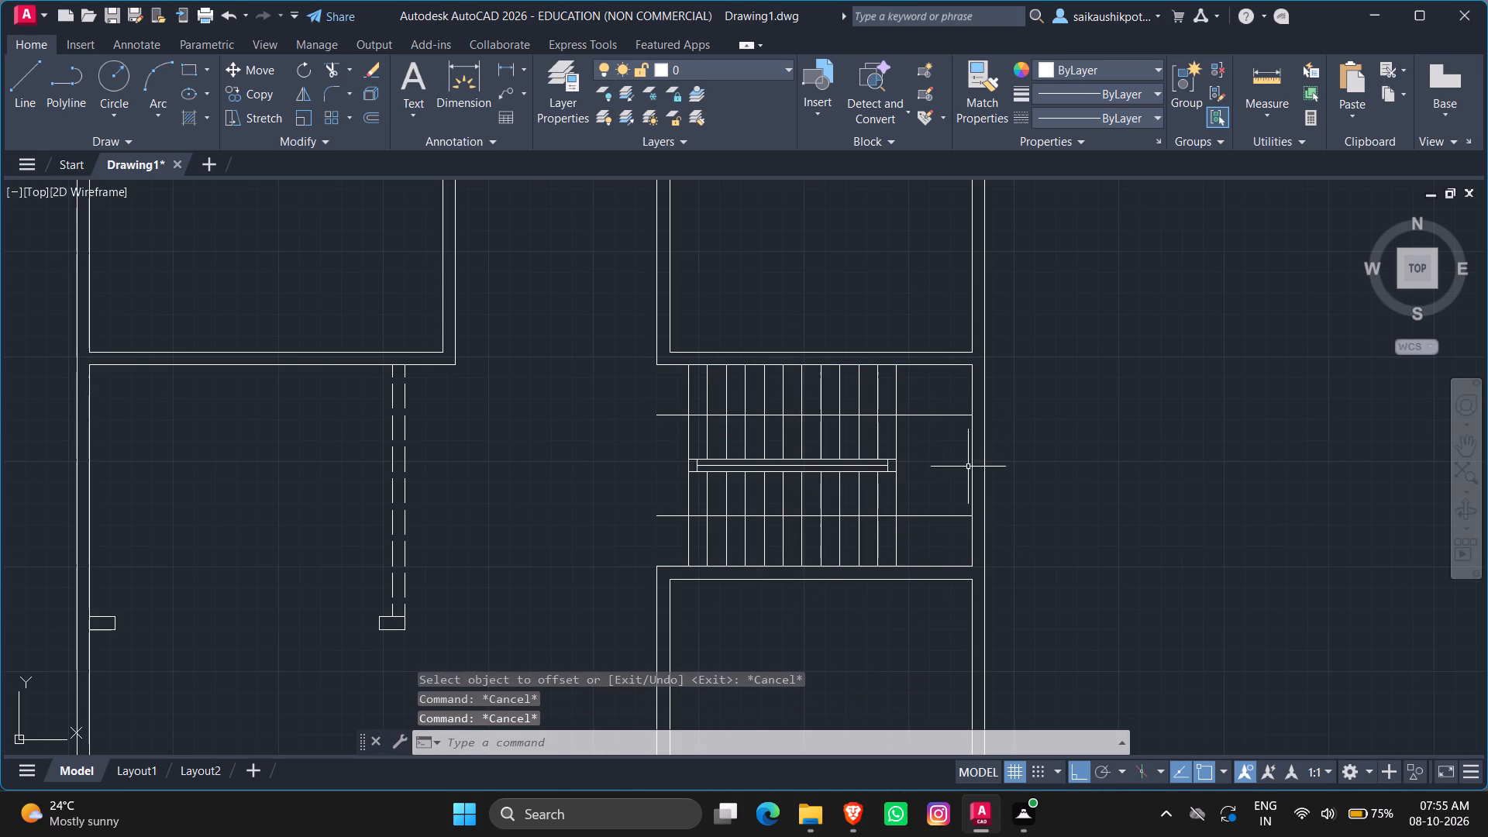
Offset the stairwell wall line beside the landing 1.5' toward the treads.
{"action": "key", "text": "o"}
{"action": "key", "text": "Return"}
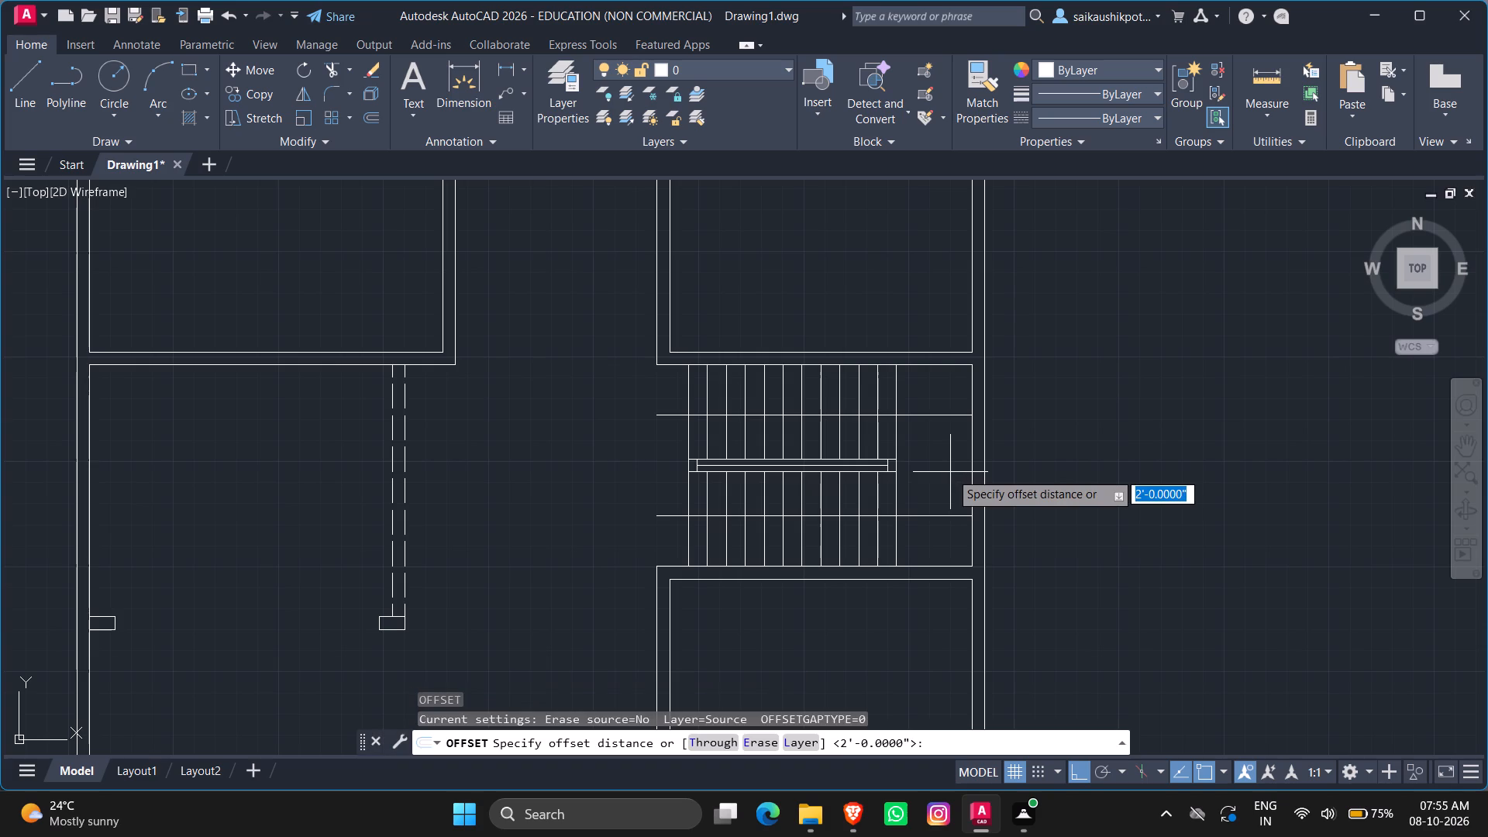
{"action": "type", "text": "1.5'"}
{"action": "key", "text": "Return"}
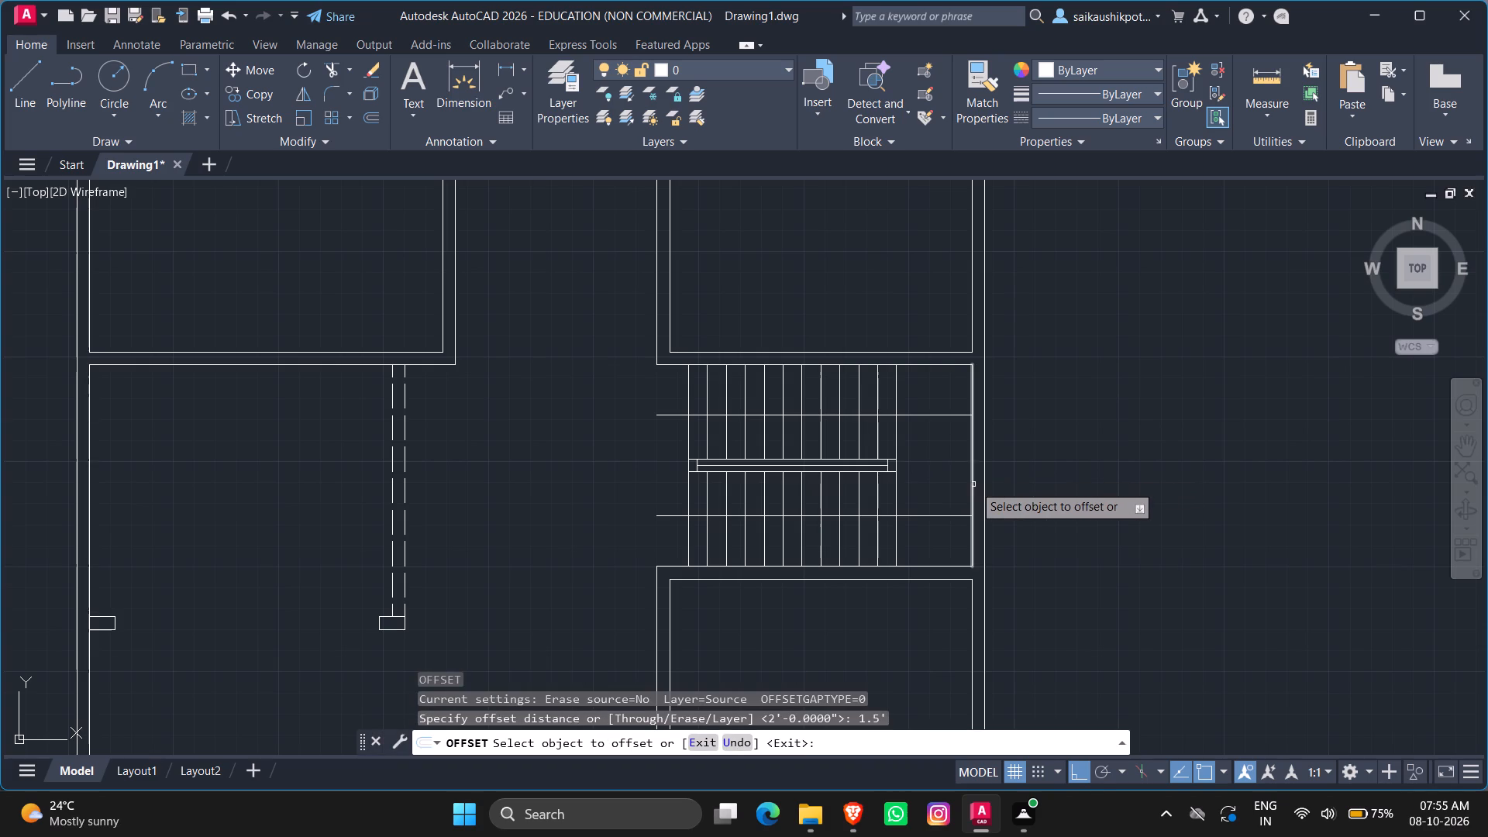
{"action": "left_click", "coordinate": [971, 484]}
{"action": "left_click", "coordinate": [937, 485]}
{"action": "key", "text": "Escape"}
{"action": "key", "text": "Escape"}
{"action": "key", "text": "Escape"}
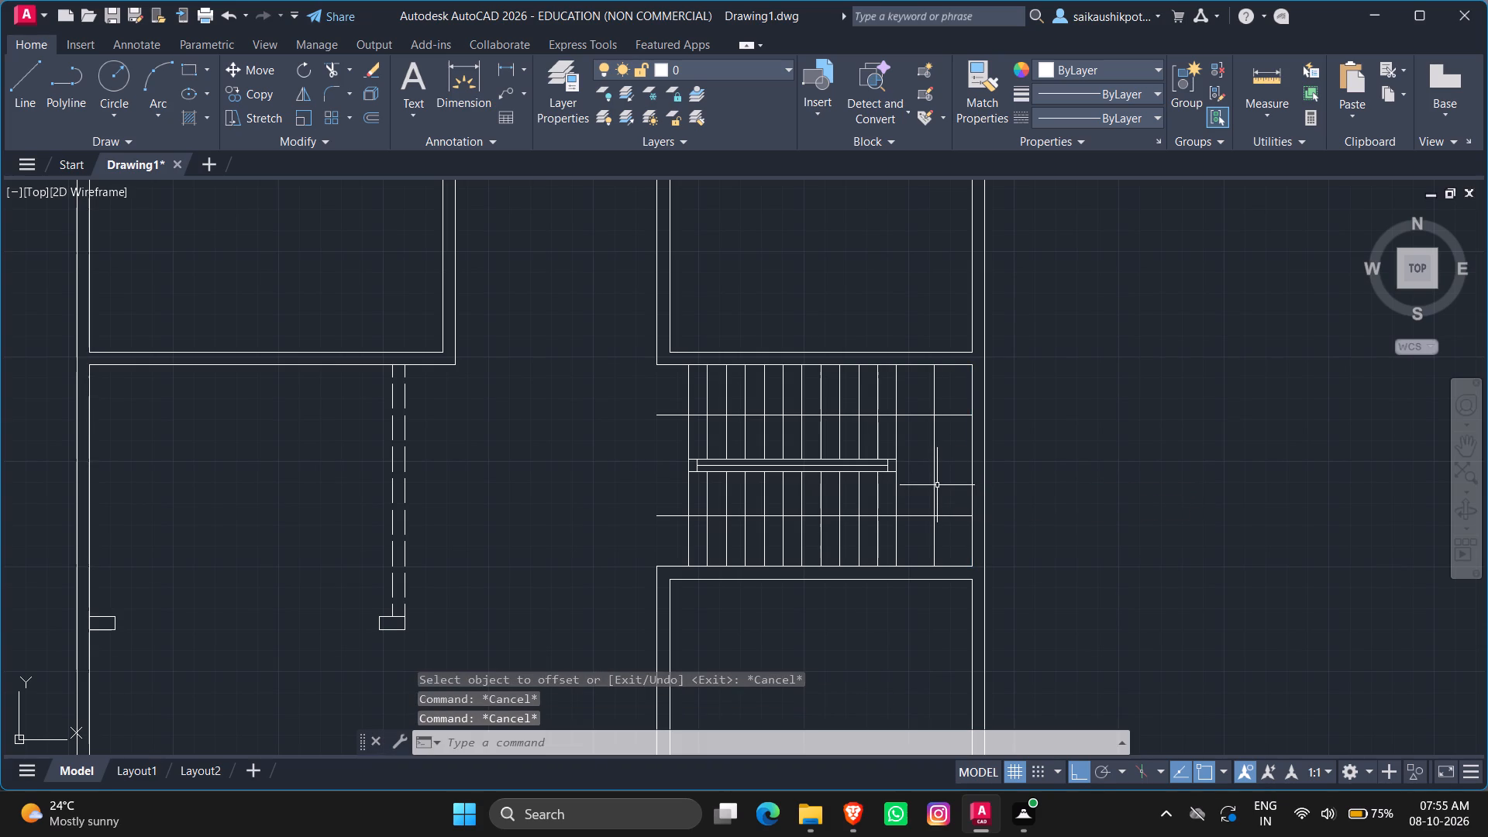
Trim the overhanging ends of the three offset lines at the landing corners to form a U-shaped walking line.
{"action": "type", "text": "TR"}
{"action": "key", "text": "Return"}
{"action": "key", "text": "Return"}
{"action": "left_click_drag", "start_coordinate": [917, 552], "coordinate": [936, 552]}
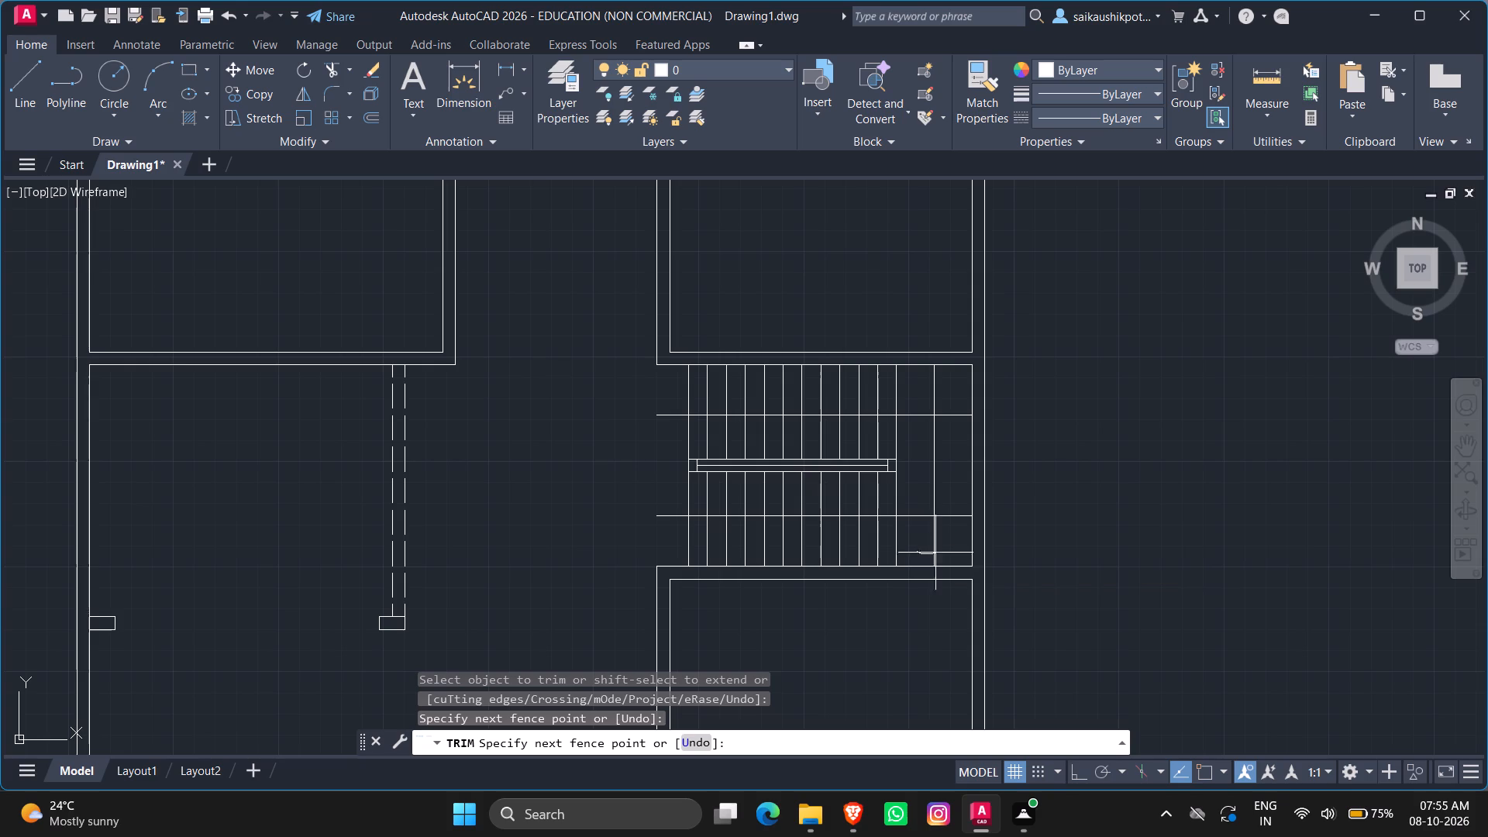
{"action": "left_click_drag", "start_coordinate": [936, 552], "coordinate": [933, 392]}
{"action": "left_click_drag", "start_coordinate": [933, 392], "coordinate": [931, 391]}
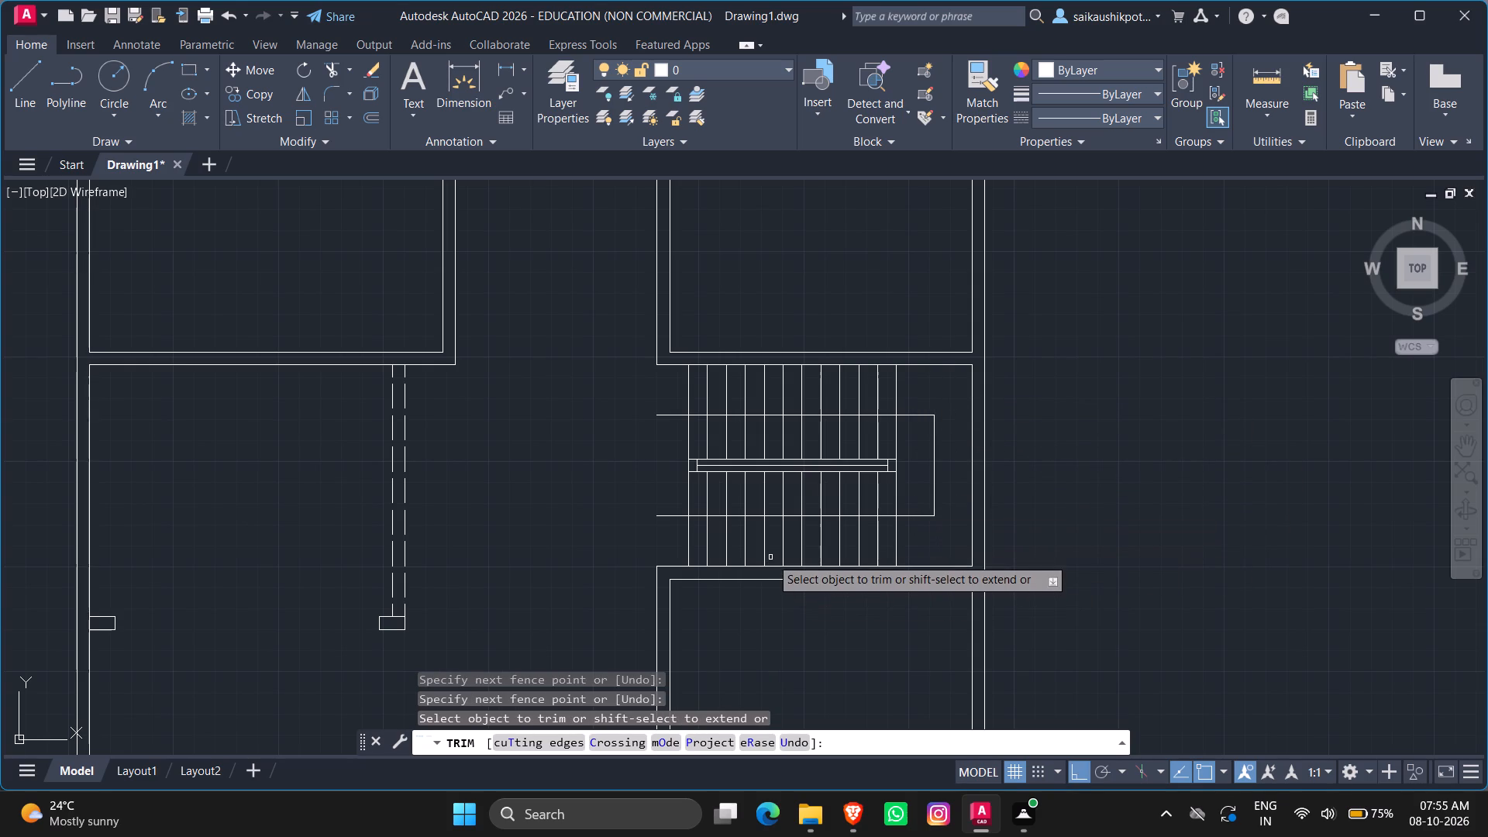
{"action": "key", "text": "grave"}
{"action": "key", "text": "grave"}
{"action": "key", "text": "Escape"}
{"action": "key", "text": "Escape"}
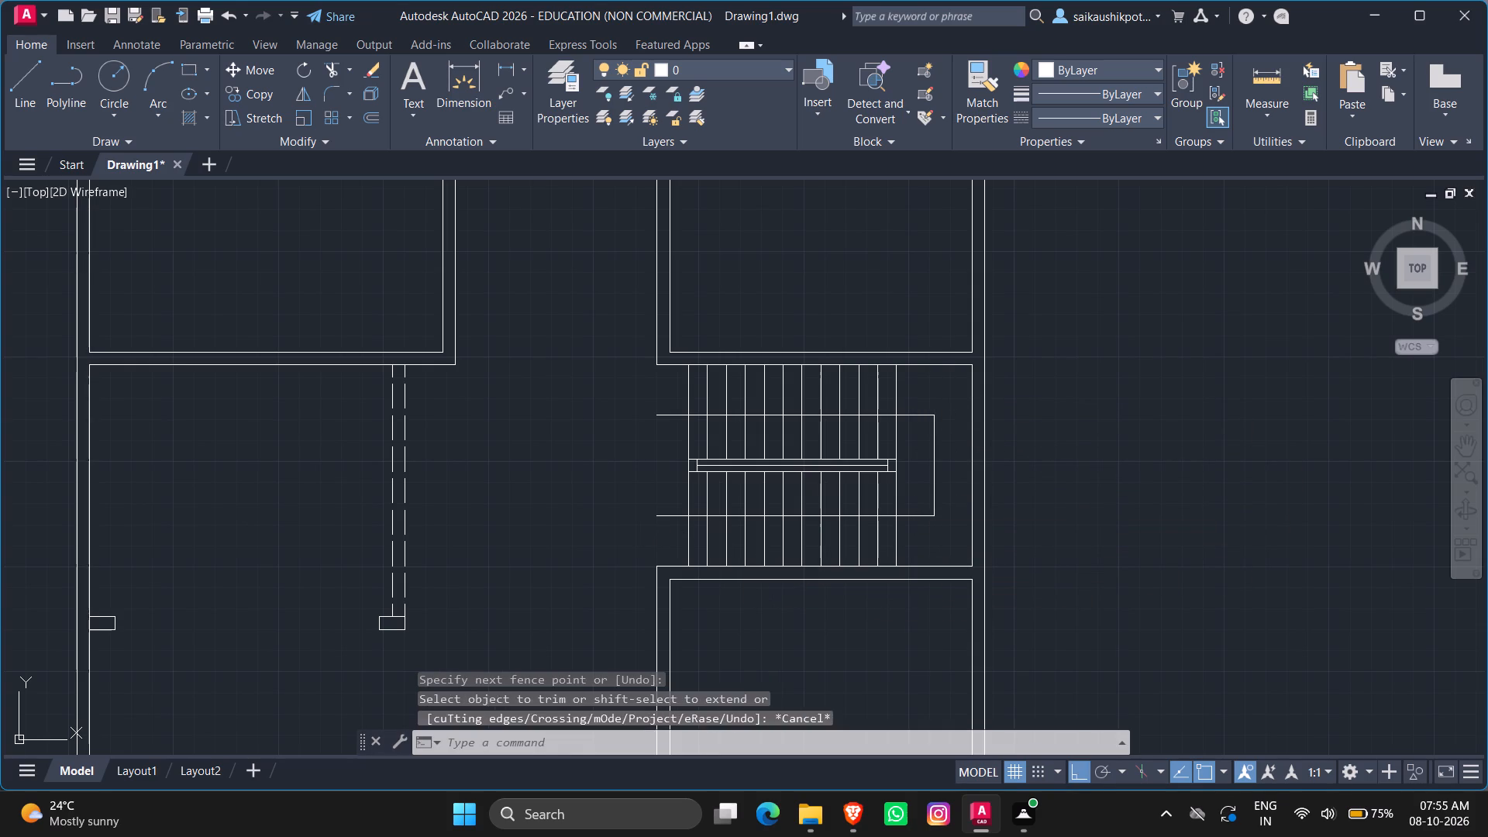
{"action": "key", "text": "Escape"}
{"action": "key", "text": "Escape"}
{"action": "key", "text": "Escape"}
Shorten the lower flight's walking line by moving its corridor-side end 1'-3" to the first tread line.
{"action": "scroll", "coordinate": [676, 515], "scroll_direction": "up", "scroll_amount": 4}
{"action": "left_click", "coordinate": [627, 505]}
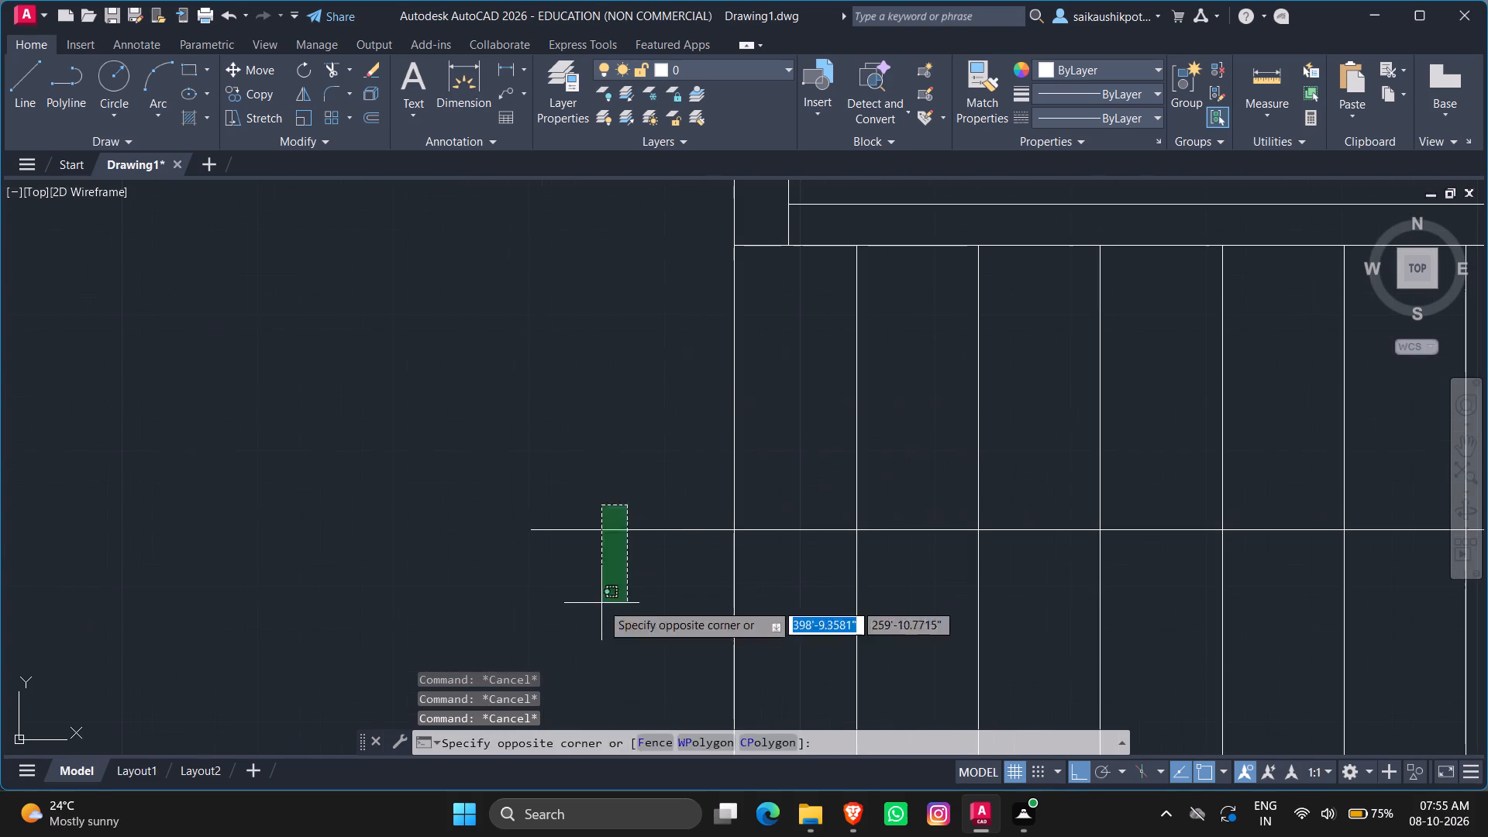
{"action": "left_click", "coordinate": [601, 603]}
{"action": "left_click", "coordinate": [531, 531]}
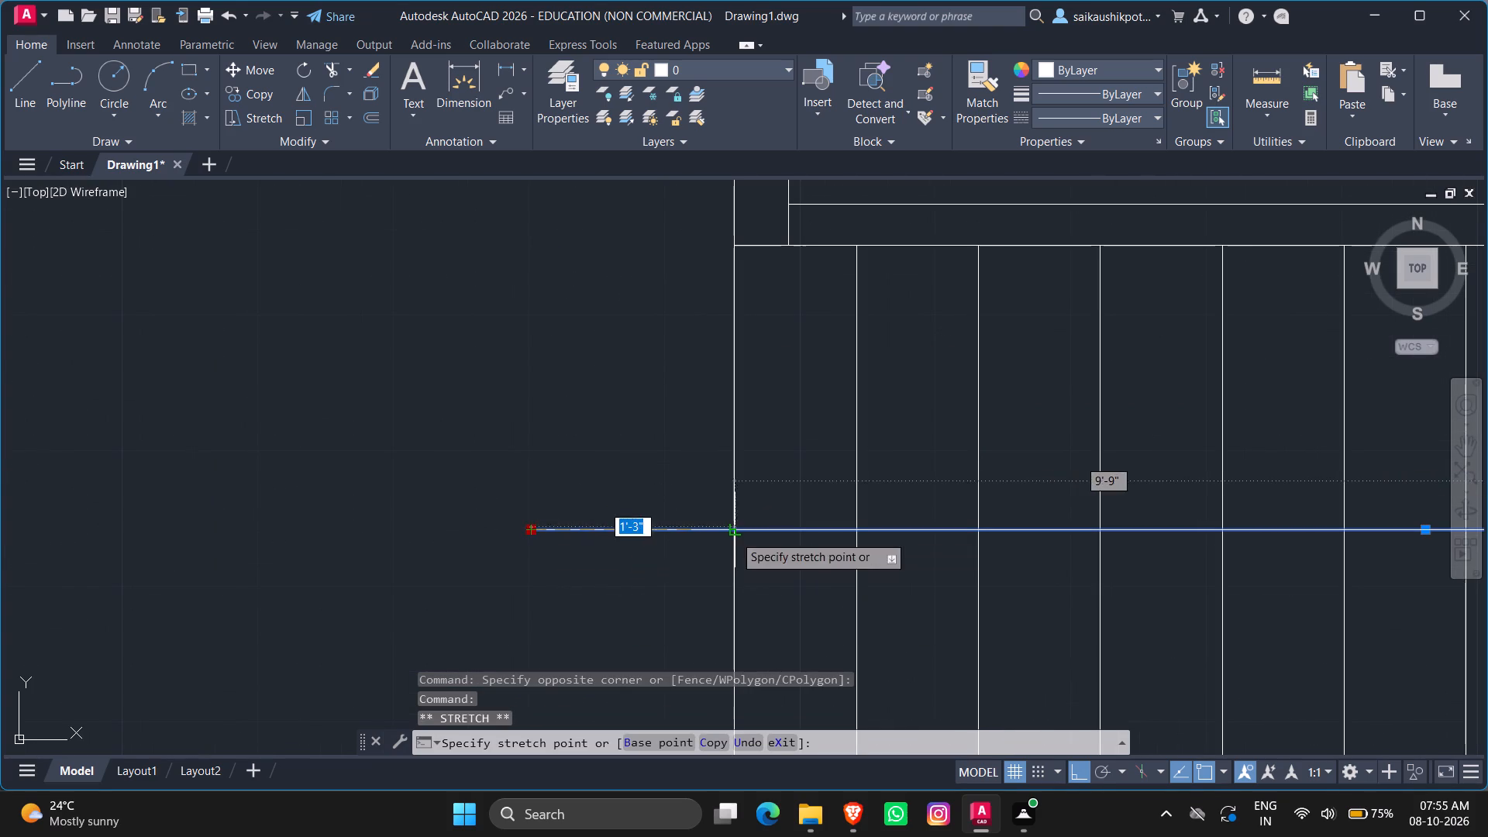
{"action": "left_click", "coordinate": [735, 535]}
{"action": "key", "text": "Escape"}
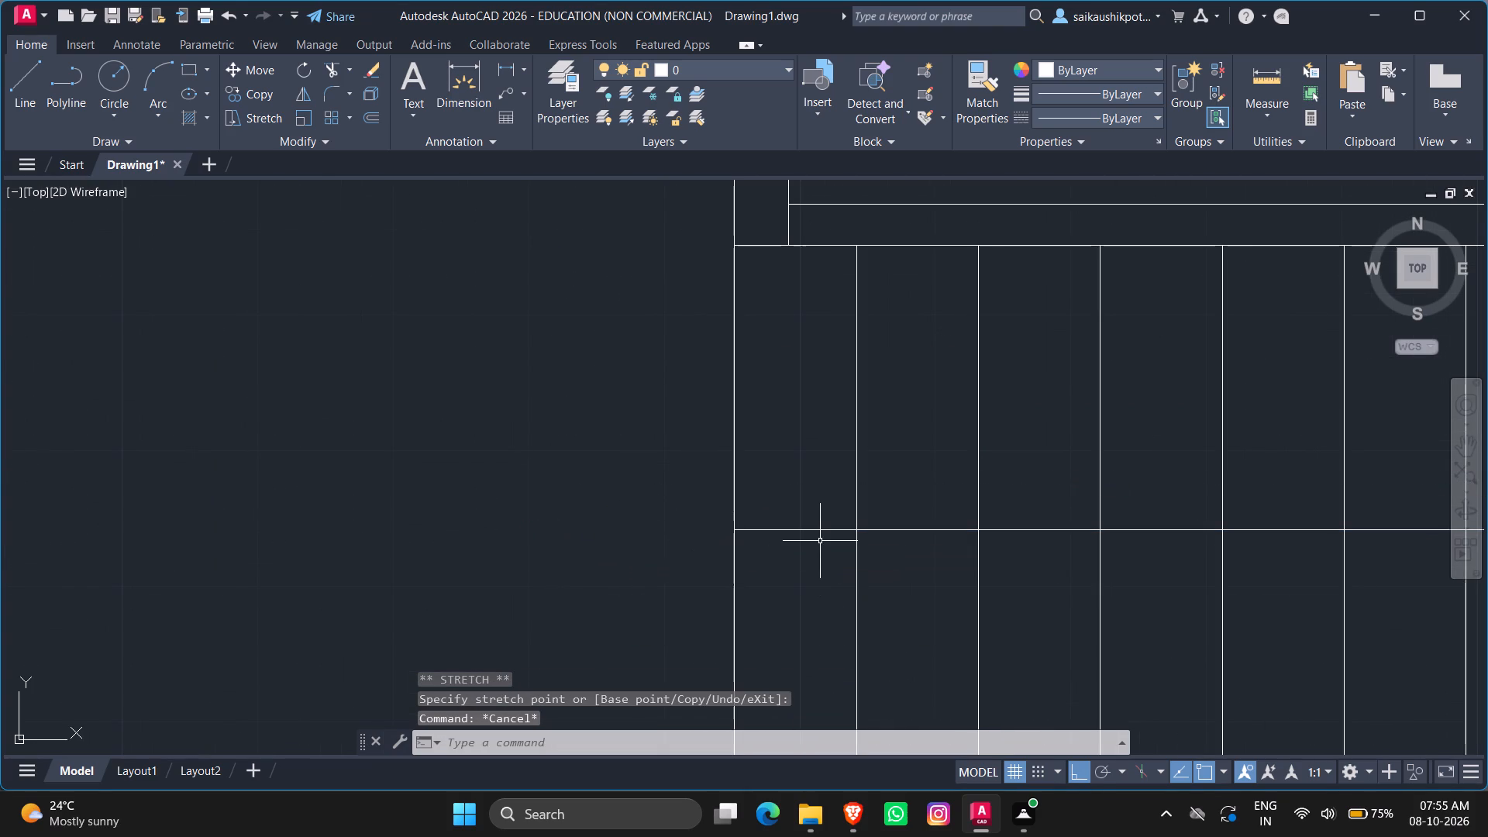
Draw half an arrowhead on the lower walking line: 3" up, about 5" from the first tread line, then diagonally to the line's corridor-side end.
{"action": "scroll", "coordinate": [809, 583], "scroll_direction": "up", "scroll_amount": 1}
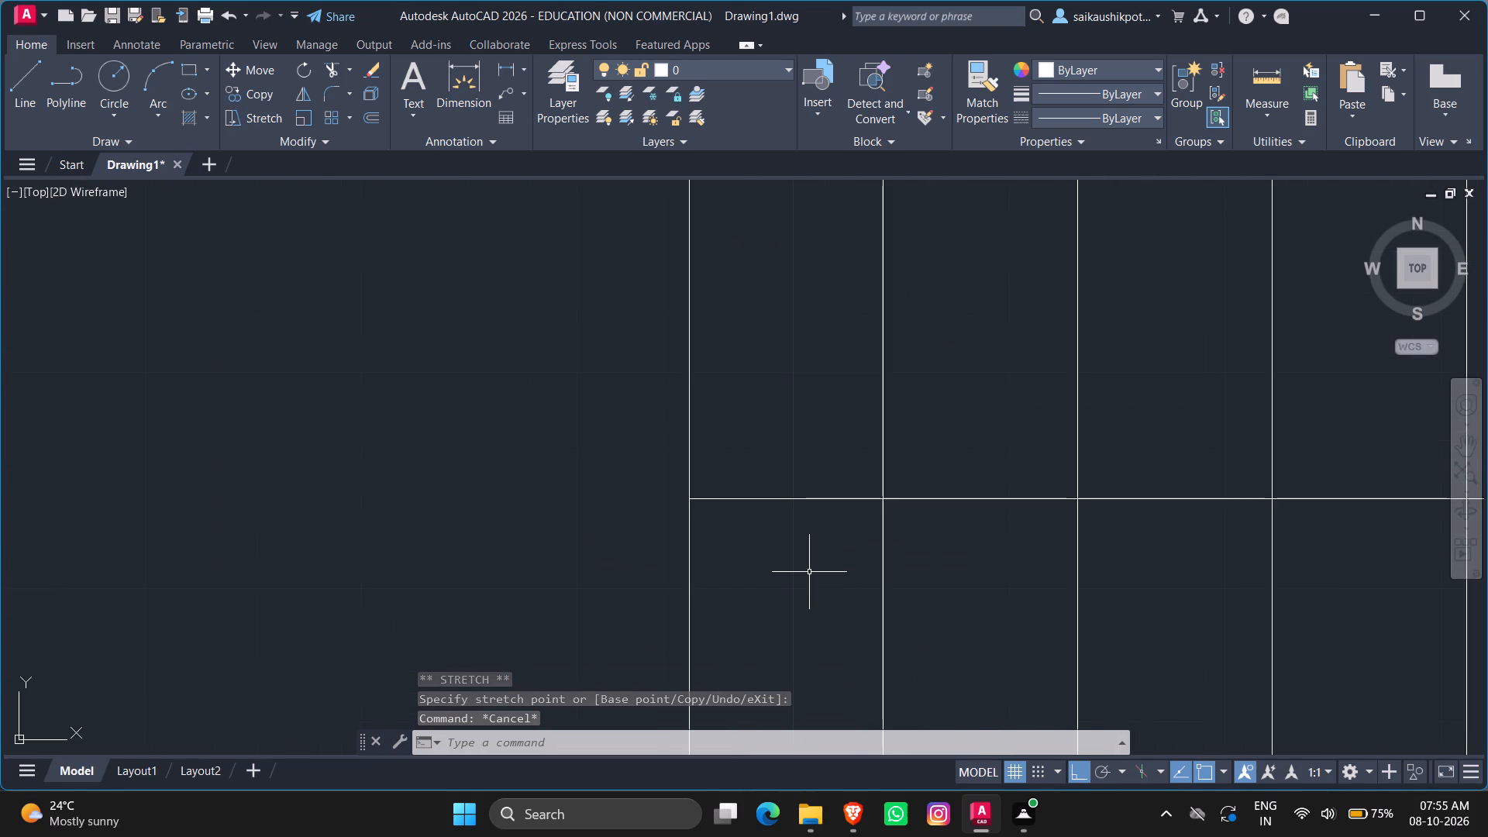
{"action": "key", "text": "l"}
{"action": "key", "text": "Return"}
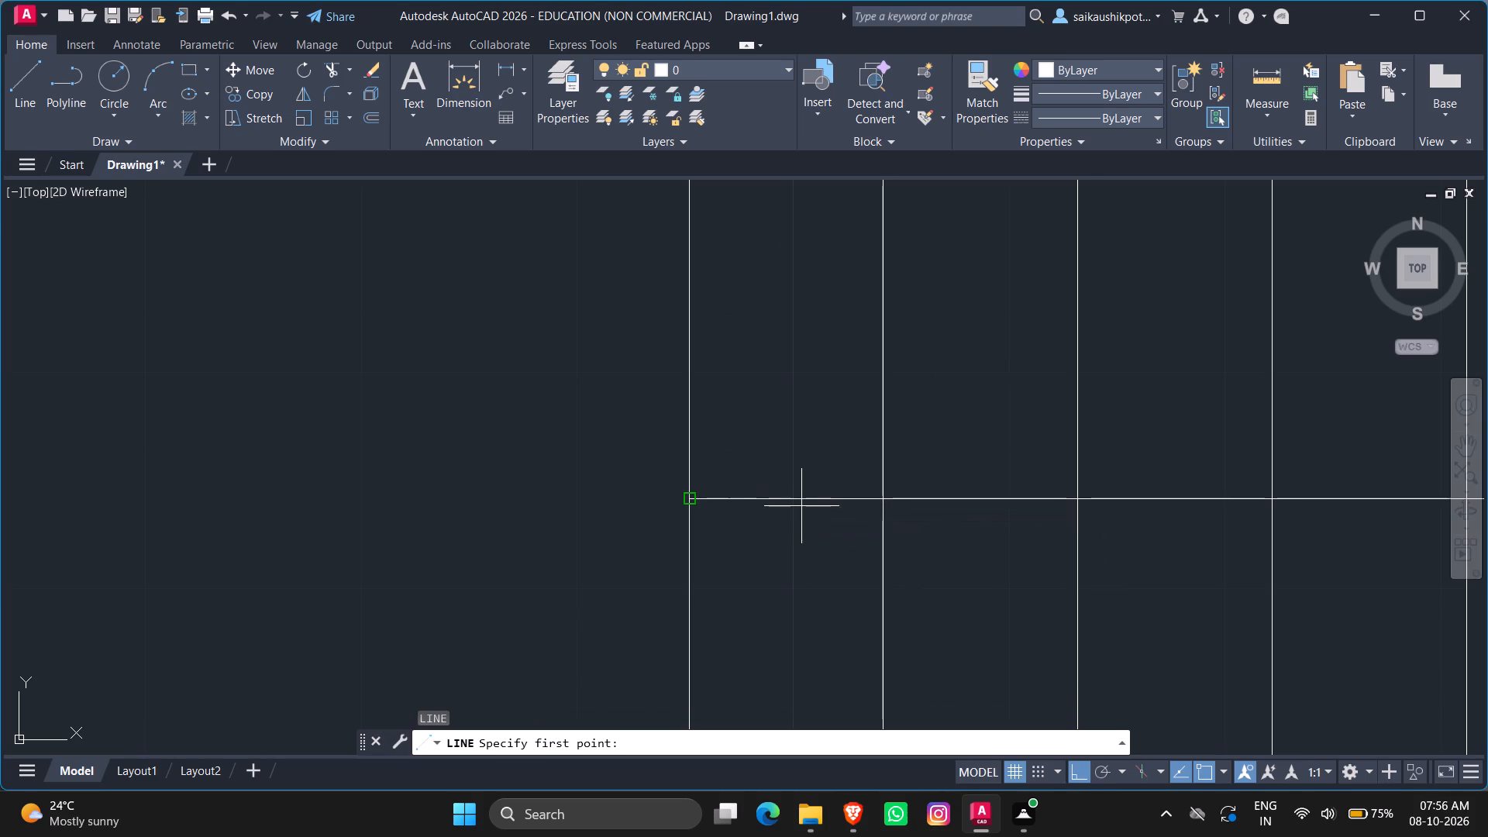
{"action": "scroll", "coordinate": [829, 501], "scroll_direction": "up", "scroll_amount": 4}
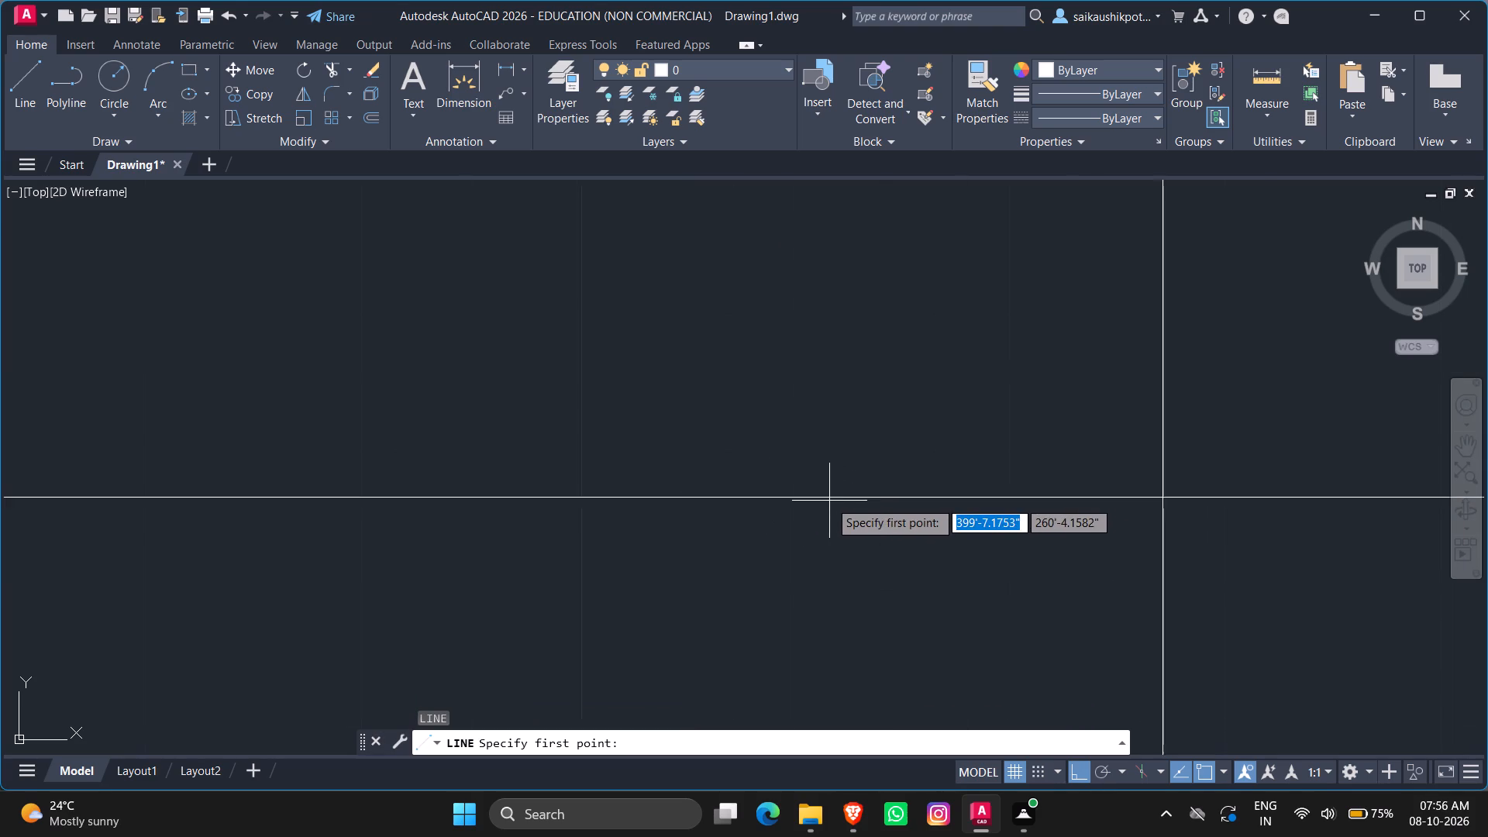
{"action": "scroll", "coordinate": [829, 501], "scroll_direction": "up", "scroll_amount": 3}
{"action": "scroll", "coordinate": [796, 496], "scroll_direction": "down", "scroll_amount": 6}
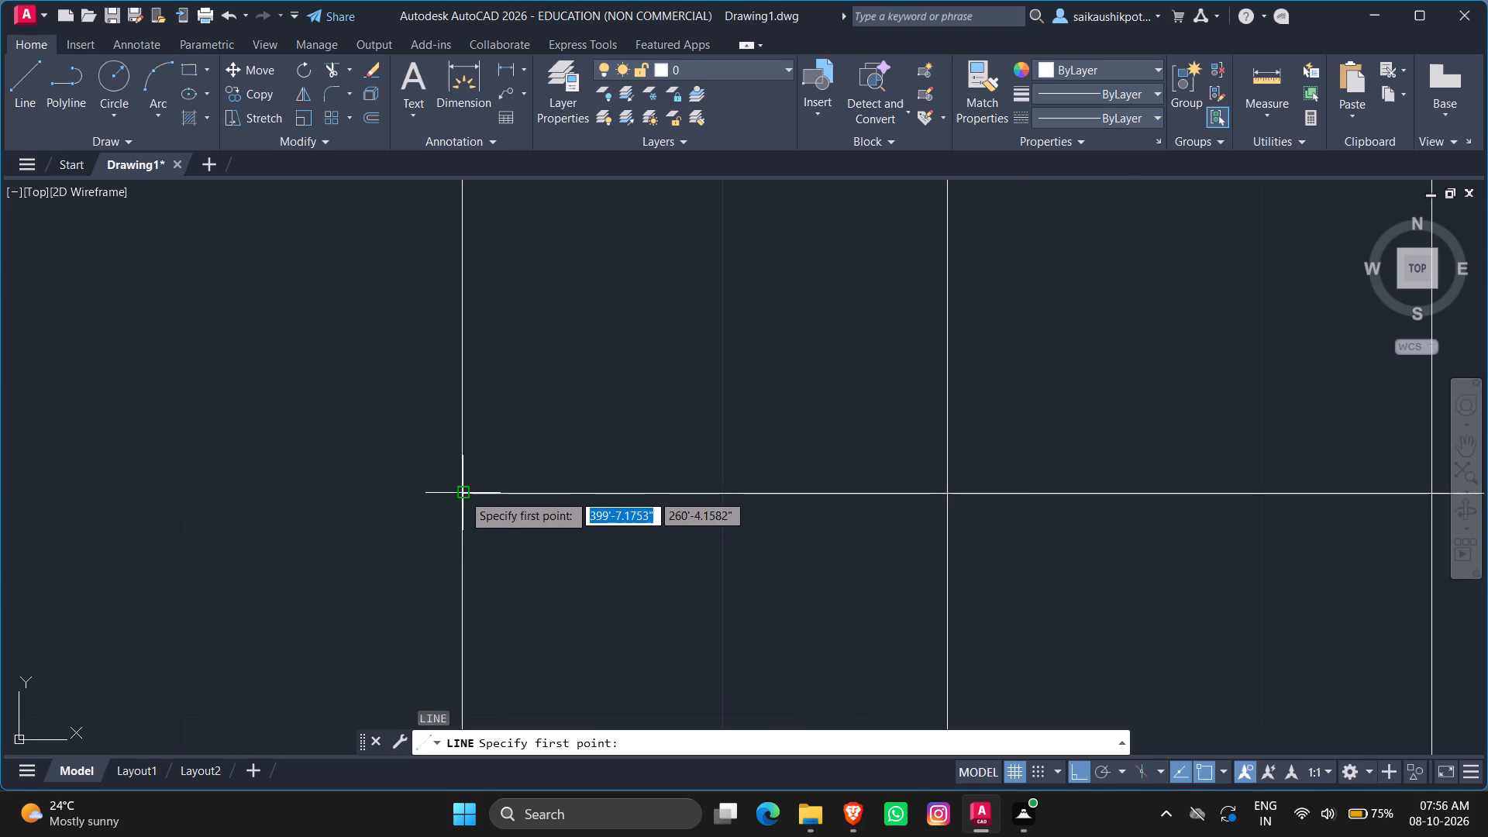
{"action": "left_click", "coordinate": [748, 496]}
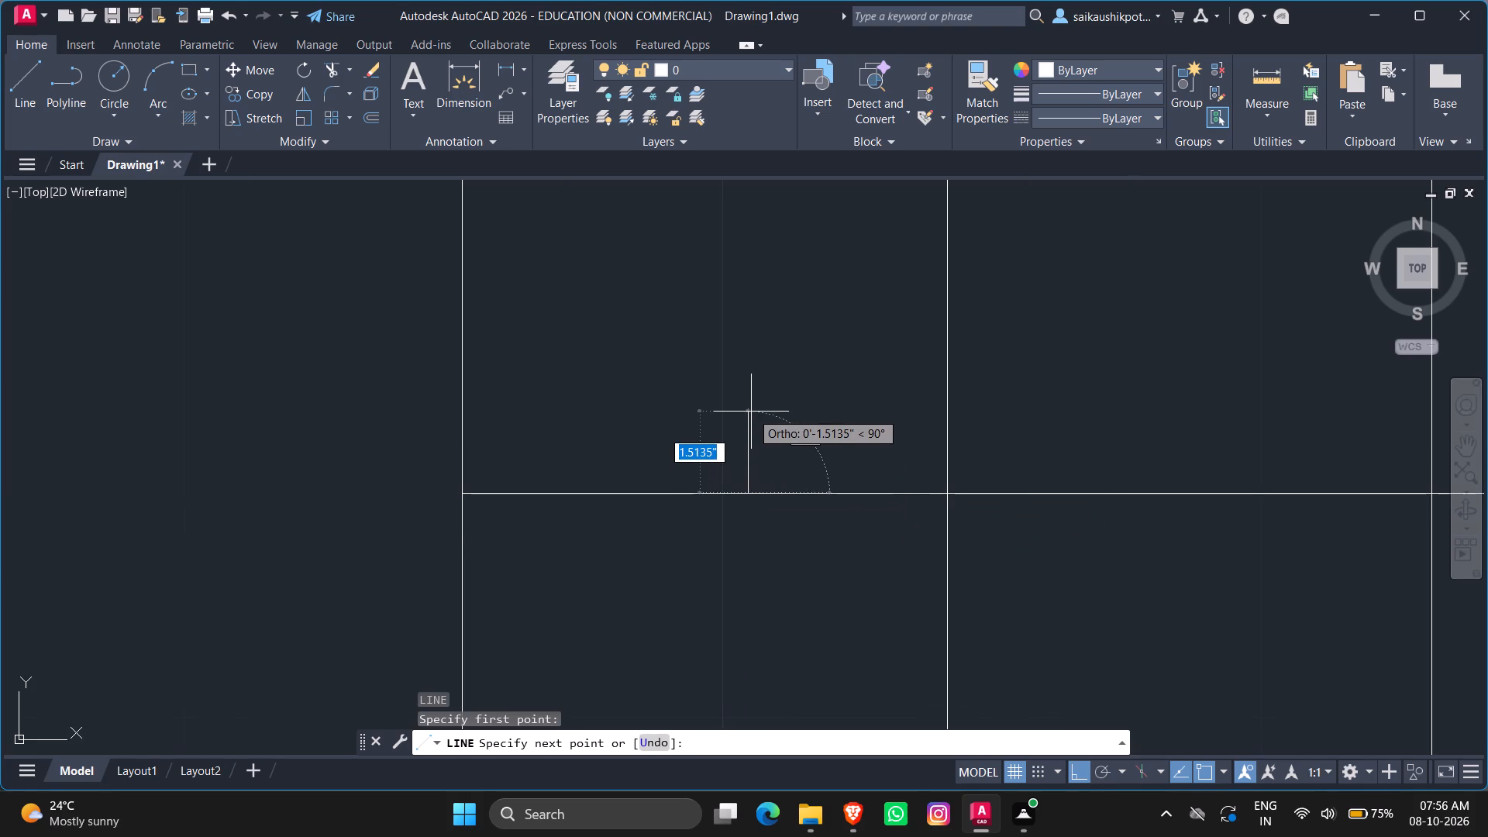
{"action": "key", "text": "2"}
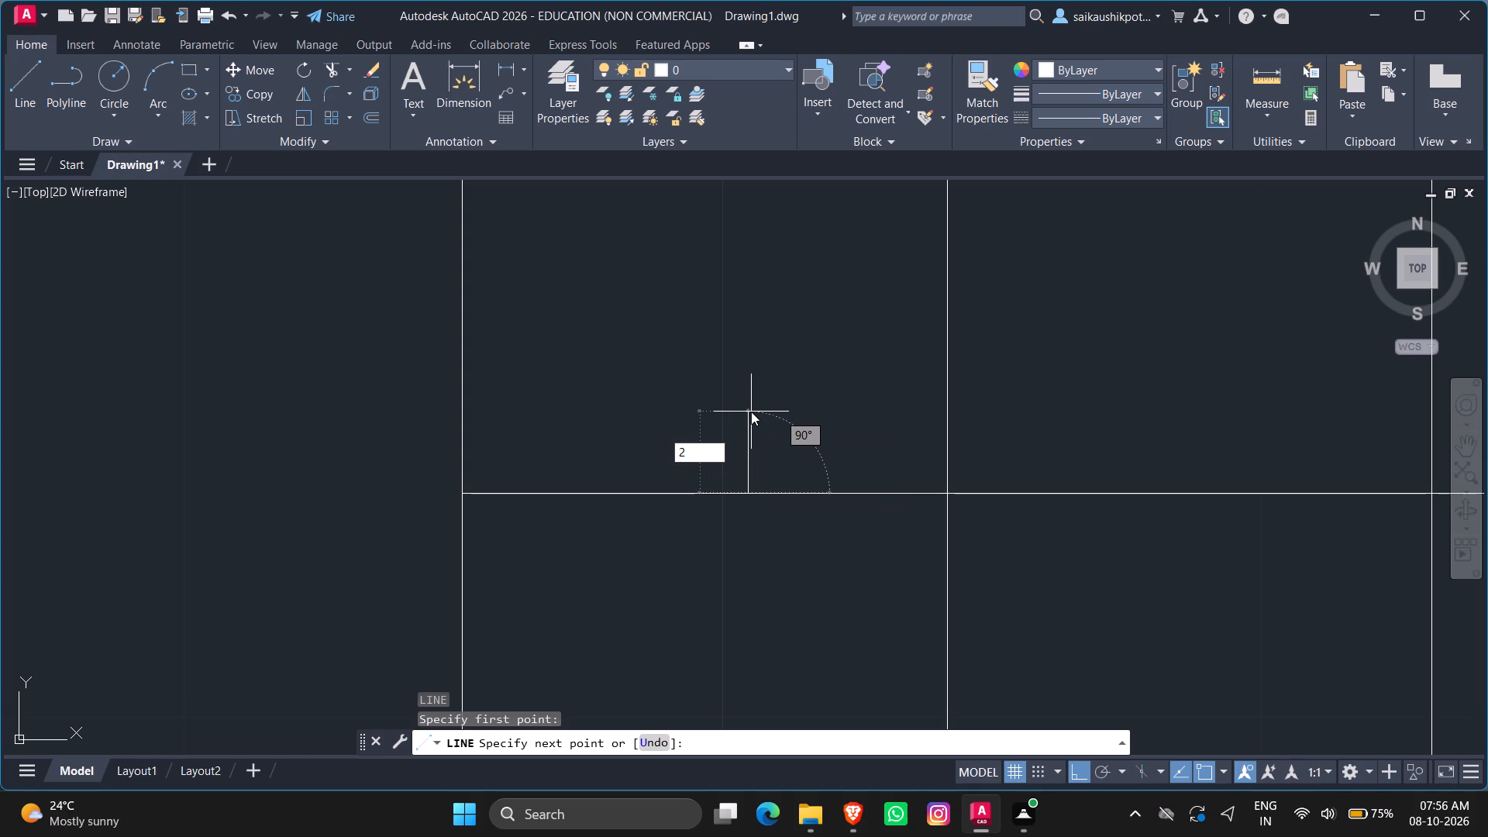
{"action": "key", "text": "BackSpace"}
{"action": "type", "text": "3\""}
{"action": "key", "text": "Return"}
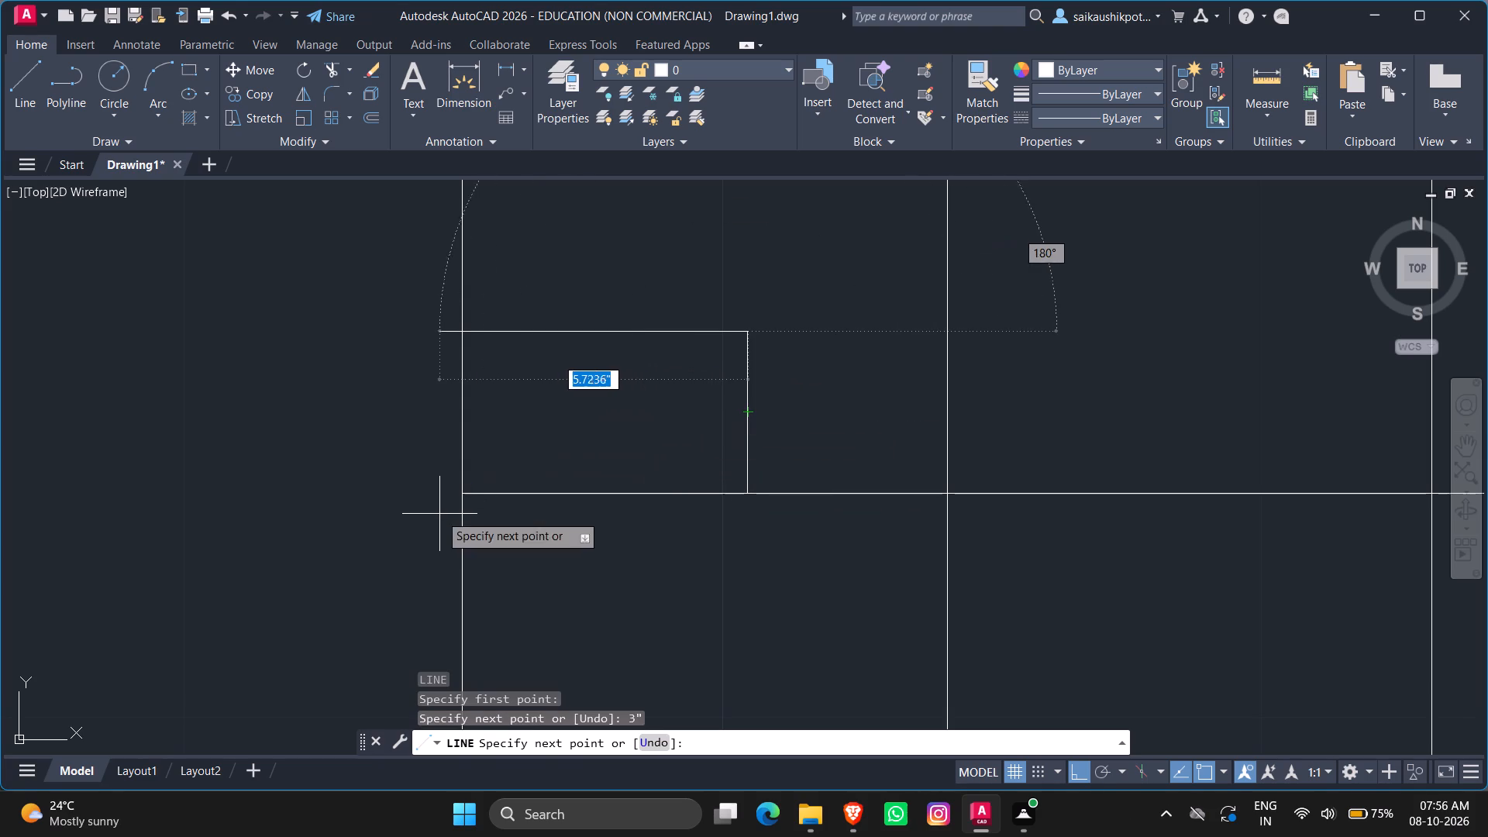
{"action": "left_click", "coordinate": [460, 490]}
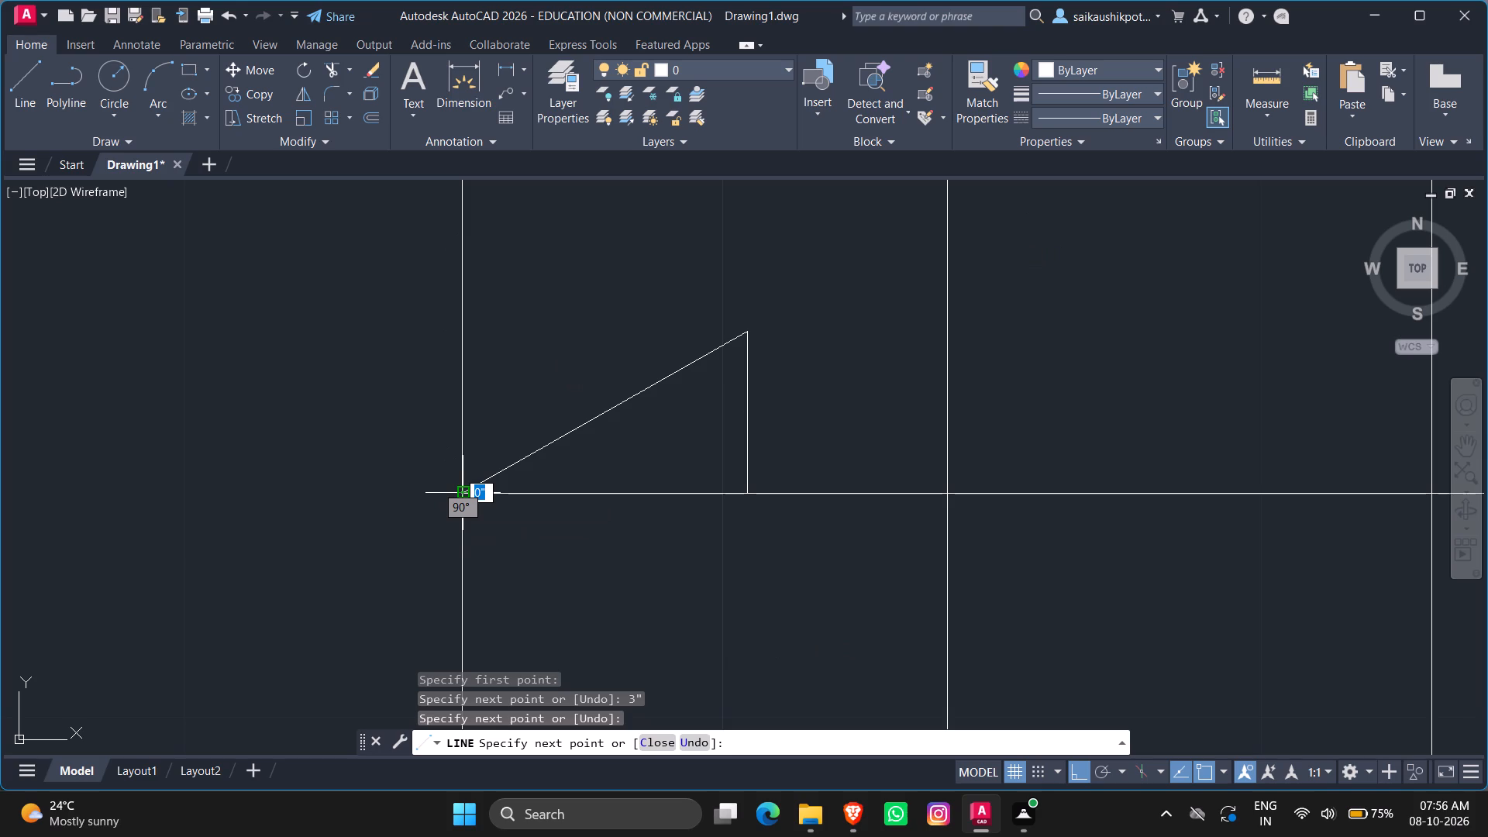
{"action": "key", "text": "Escape"}
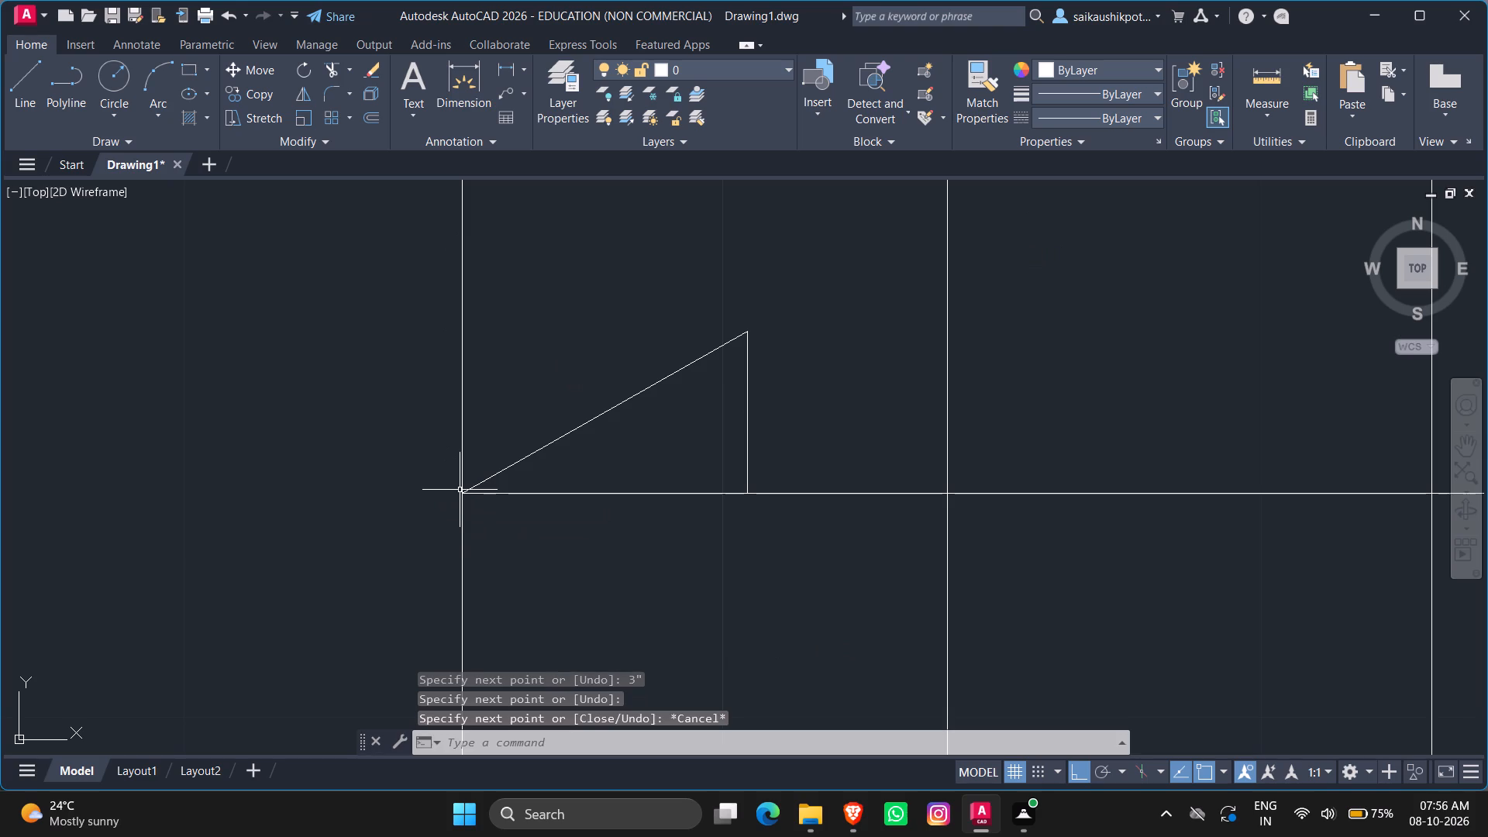
Complete the arrowhead on the lower walking line: 3" down from the half arrowhead's base, then diagonally back to the tip.
{"action": "key", "text": "l"}
{"action": "key", "text": "Return"}
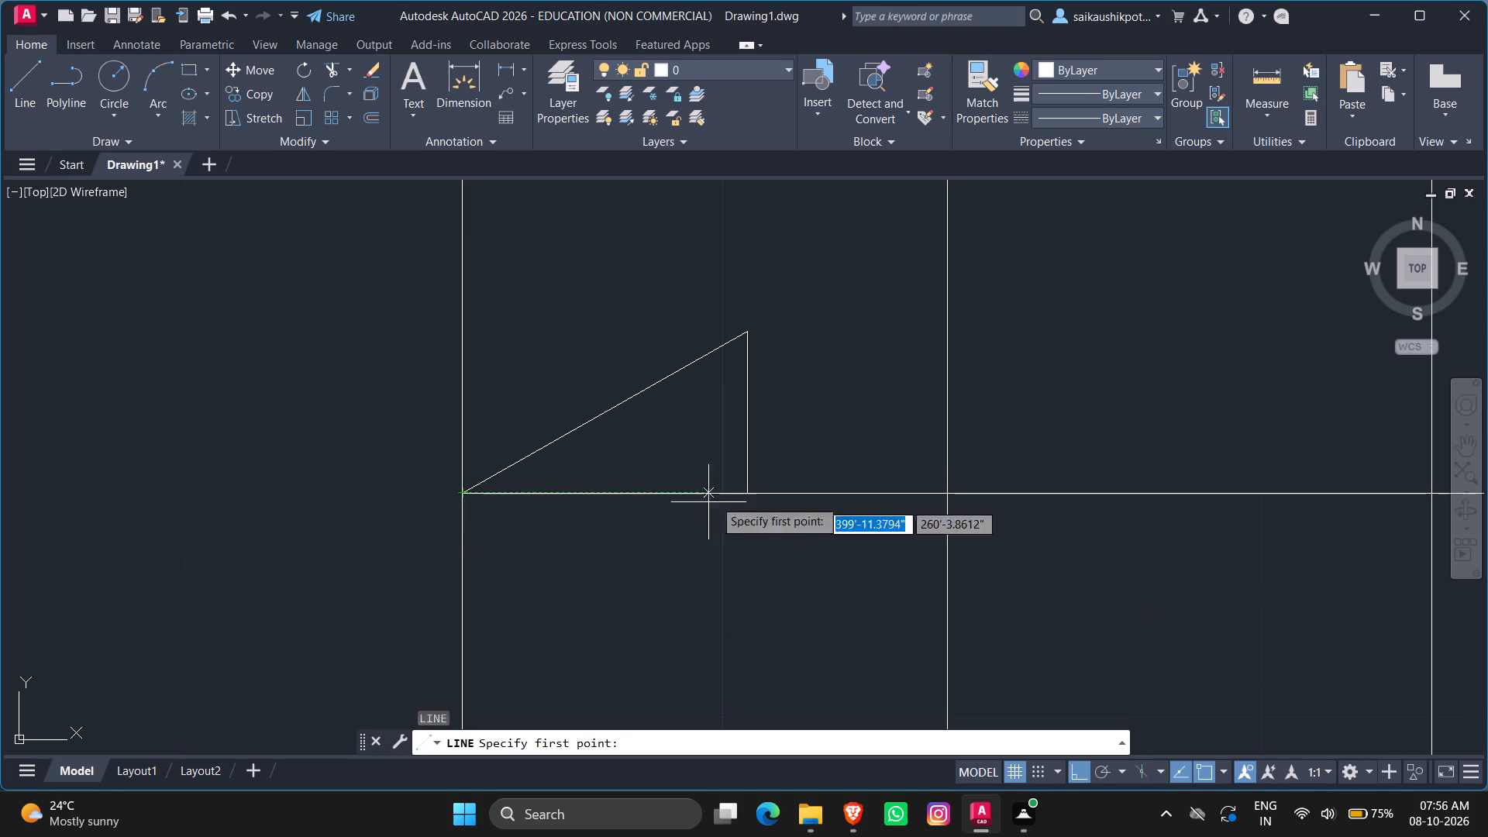
{"action": "left_click", "coordinate": [752, 497]}
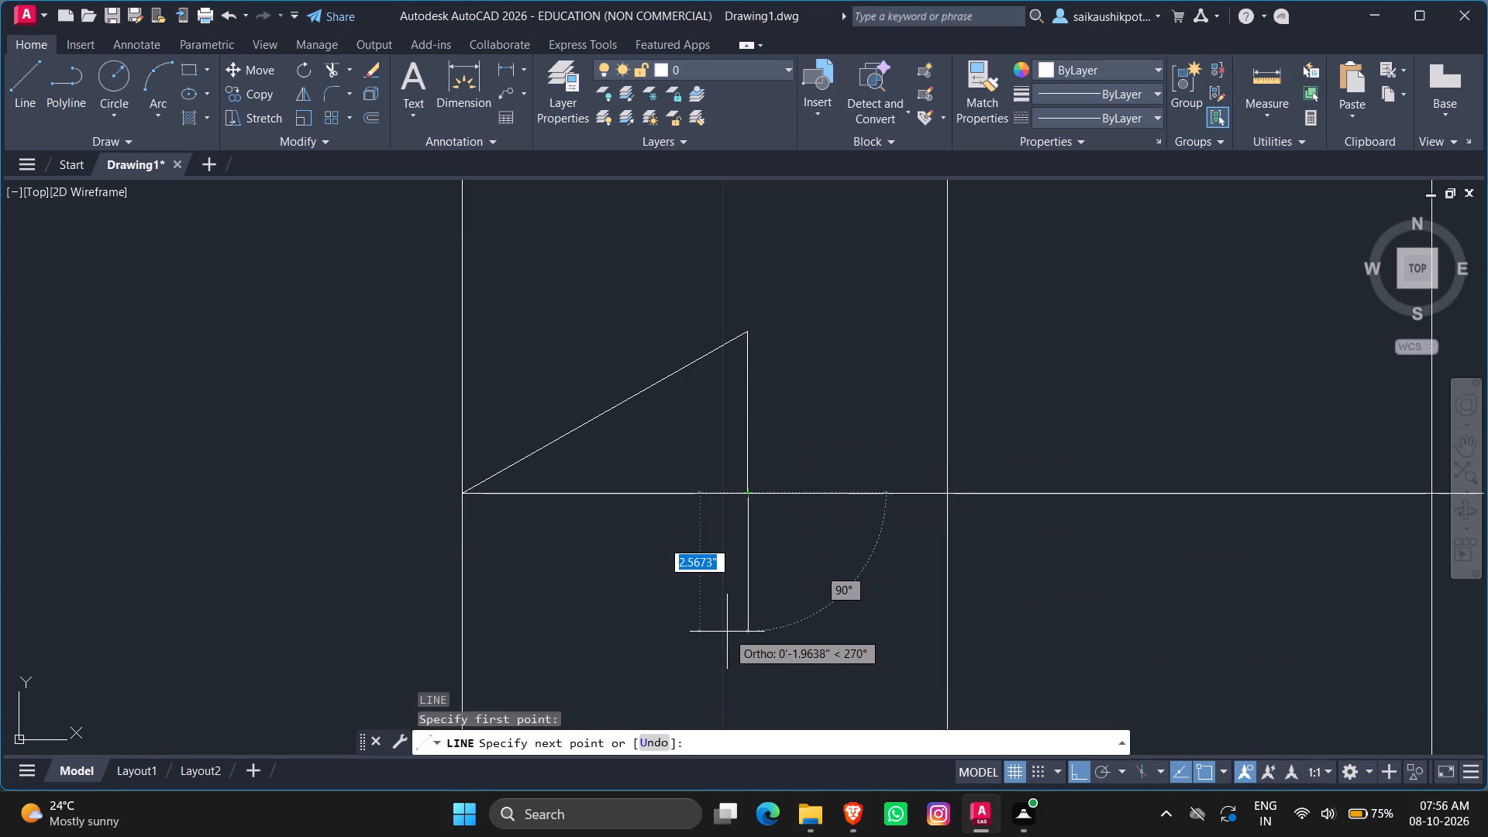
{"action": "type", "text": "3\""}
{"action": "key", "text": "Return"}
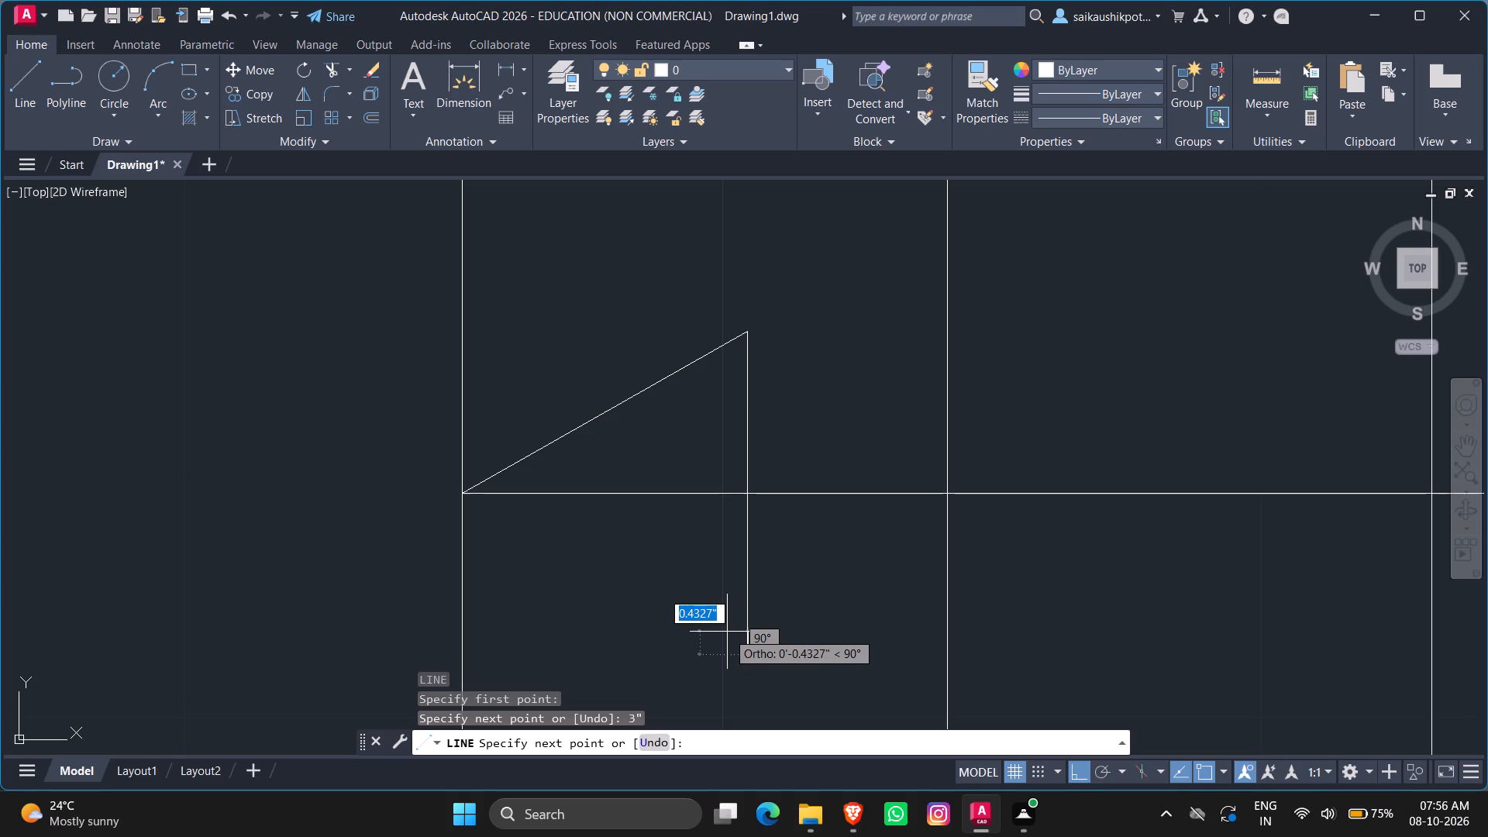
{"action": "left_click", "coordinate": [466, 491]}
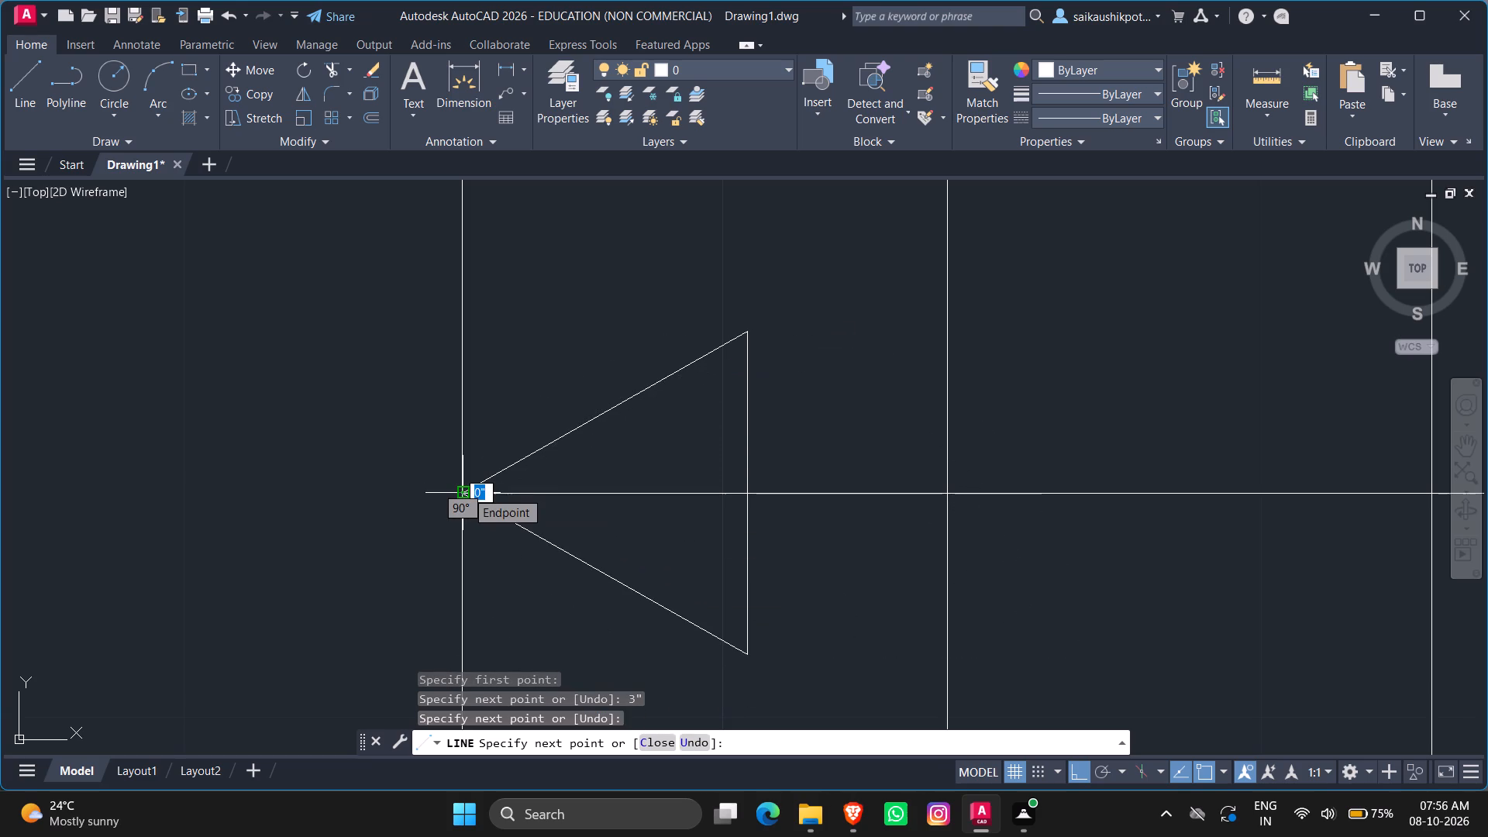
{"action": "key", "text": "Escape"}
{"action": "key", "text": "Escape"}
{"action": "key", "text": "Escape"}
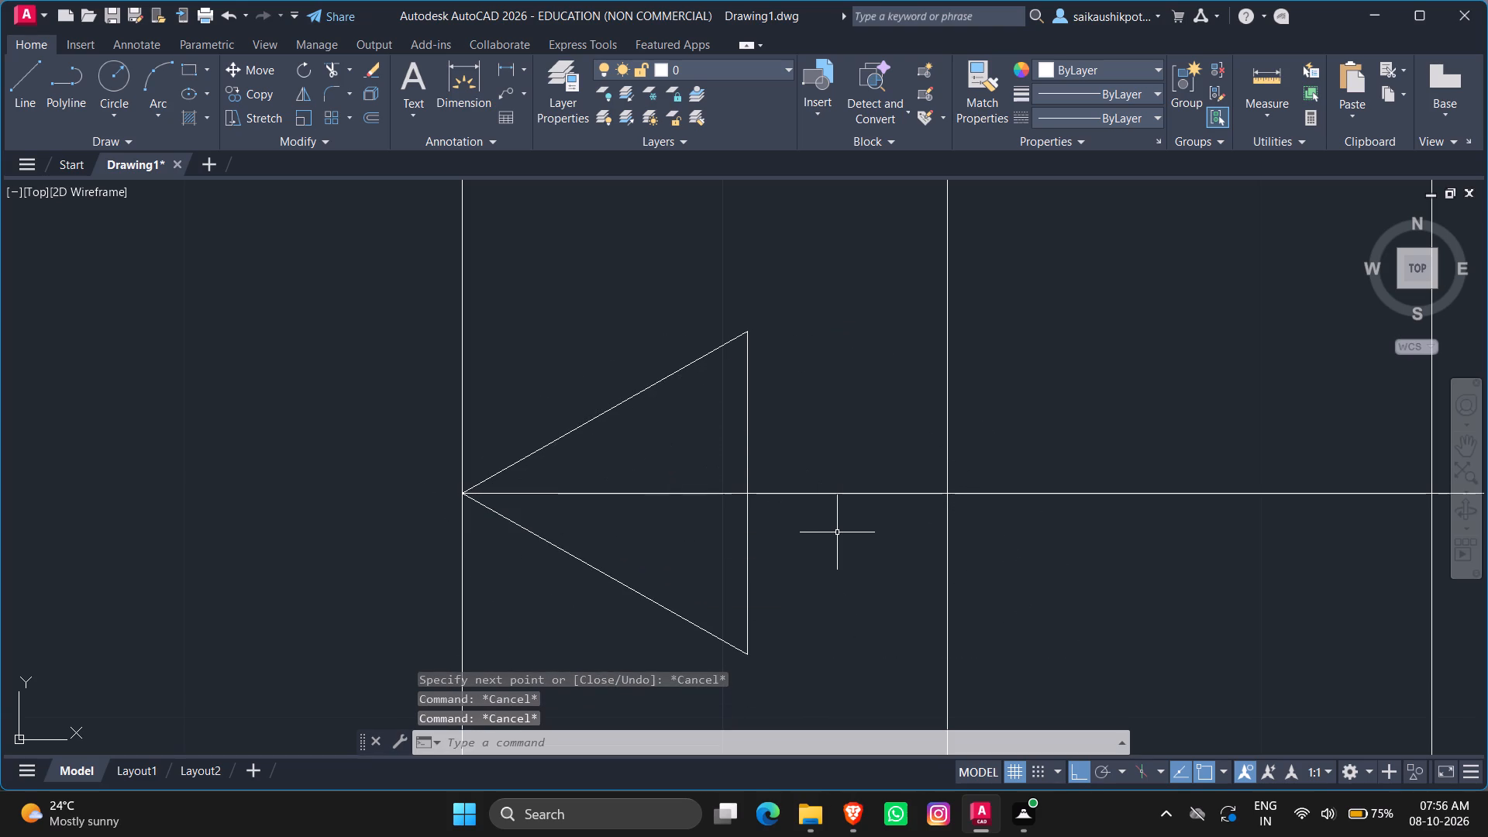
Trim away the piece of the lower walking line that runs inside the arrowhead.
{"action": "key", "text": "t"}
{"action": "key", "text": "r"}
{"action": "key", "text": "Return"}
{"action": "key", "text": "Return"}
{"action": "left_click", "coordinate": [706, 539]}
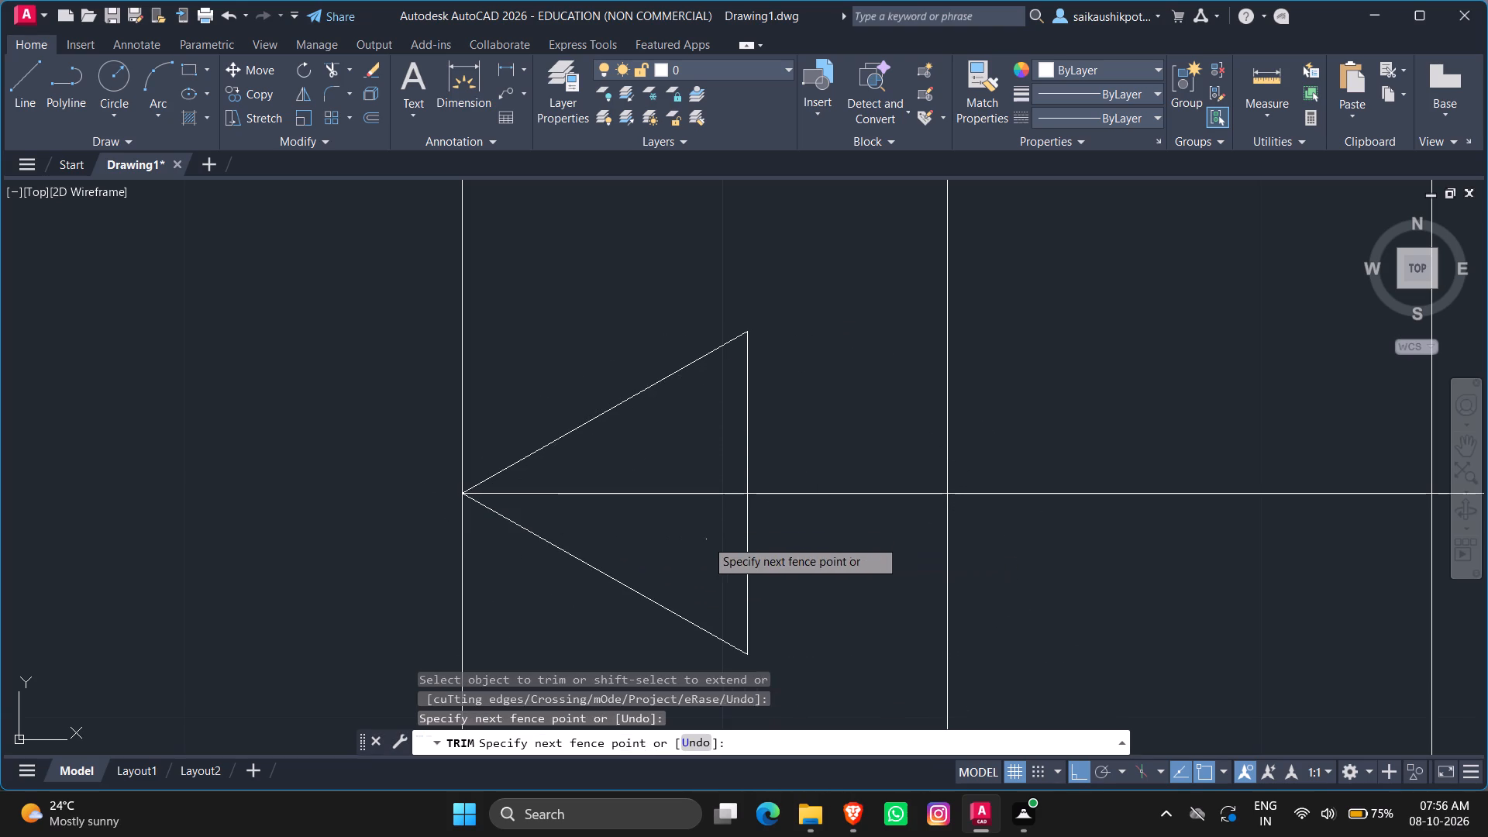
{"action": "left_click", "coordinate": [691, 477]}
{"action": "scroll", "coordinate": [766, 636], "scroll_direction": "down", "scroll_amount": 3}
{"action": "key", "text": "Escape"}
{"action": "key", "text": "Escape"}
{"action": "scroll", "coordinate": [855, 504], "scroll_direction": "down", "scroll_amount": 2}
{"action": "key", "text": "Escape"}
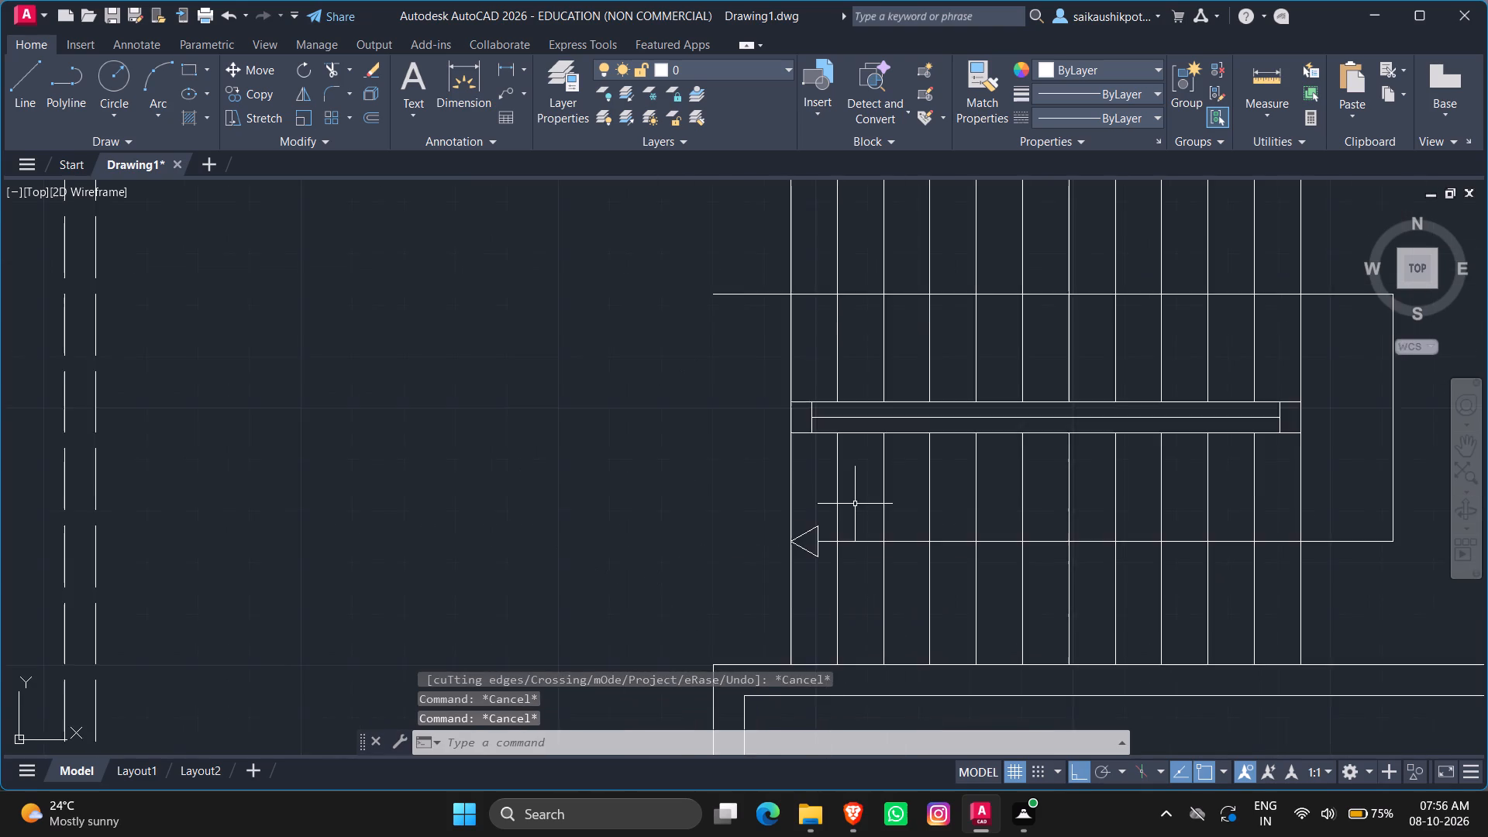
Trim the corridor-side overhang of the upper flight's walking line back to the first tread line.
{"action": "scroll", "coordinate": [859, 505], "scroll_direction": "down", "scroll_amount": 2}
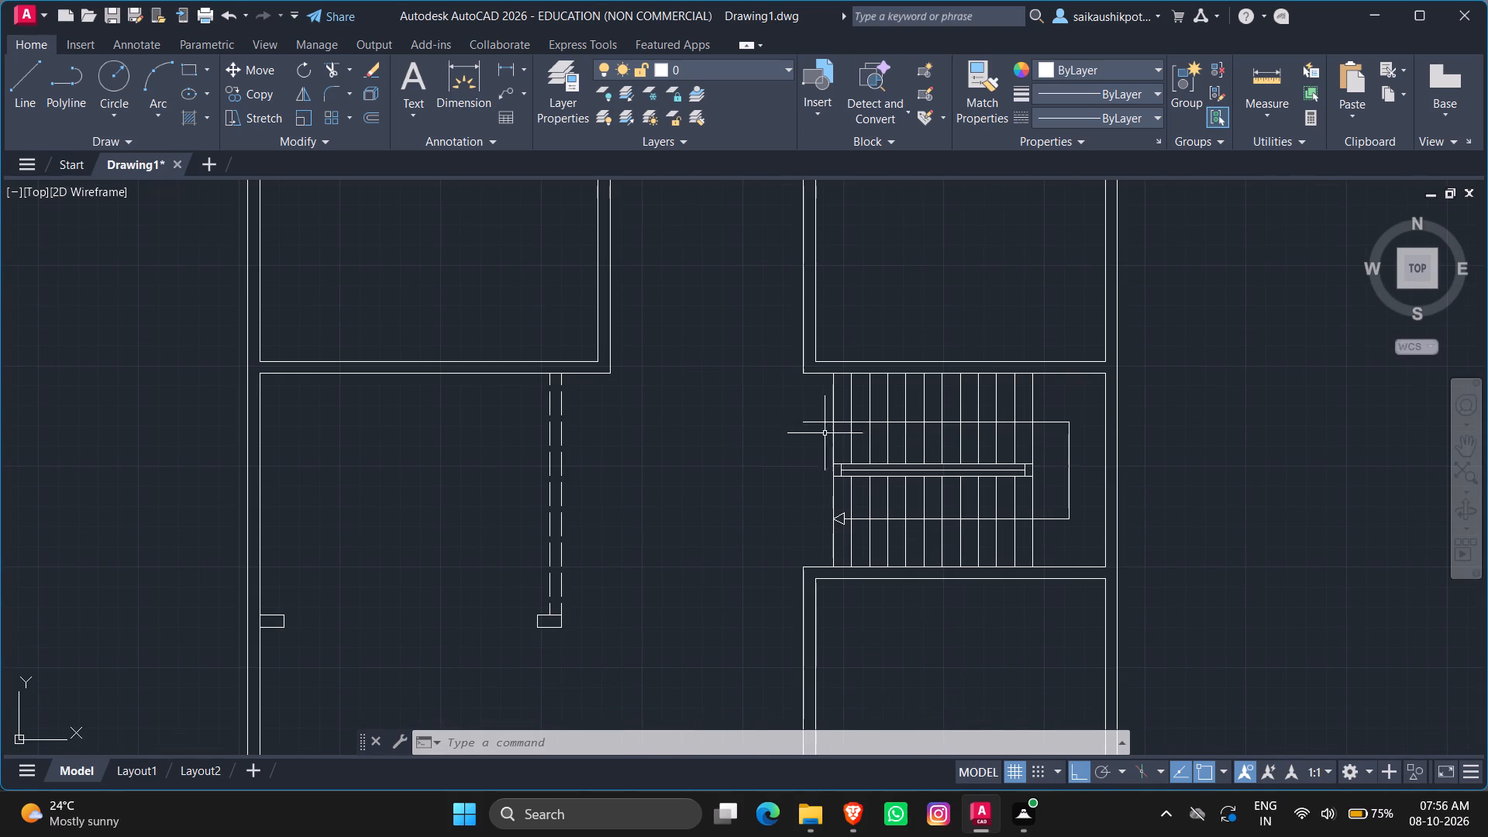
{"action": "scroll", "coordinate": [837, 420], "scroll_direction": "up", "scroll_amount": 3}
{"action": "key", "text": "Escape"}
{"action": "key", "text": "Escape"}
{"action": "type", "text": "TR"}
{"action": "key", "text": "Return"}
{"action": "key", "text": "Return"}
{"action": "left_click", "coordinate": [767, 458]}
{"action": "left_click", "coordinate": [757, 405]}
{"action": "key", "text": "Escape"}
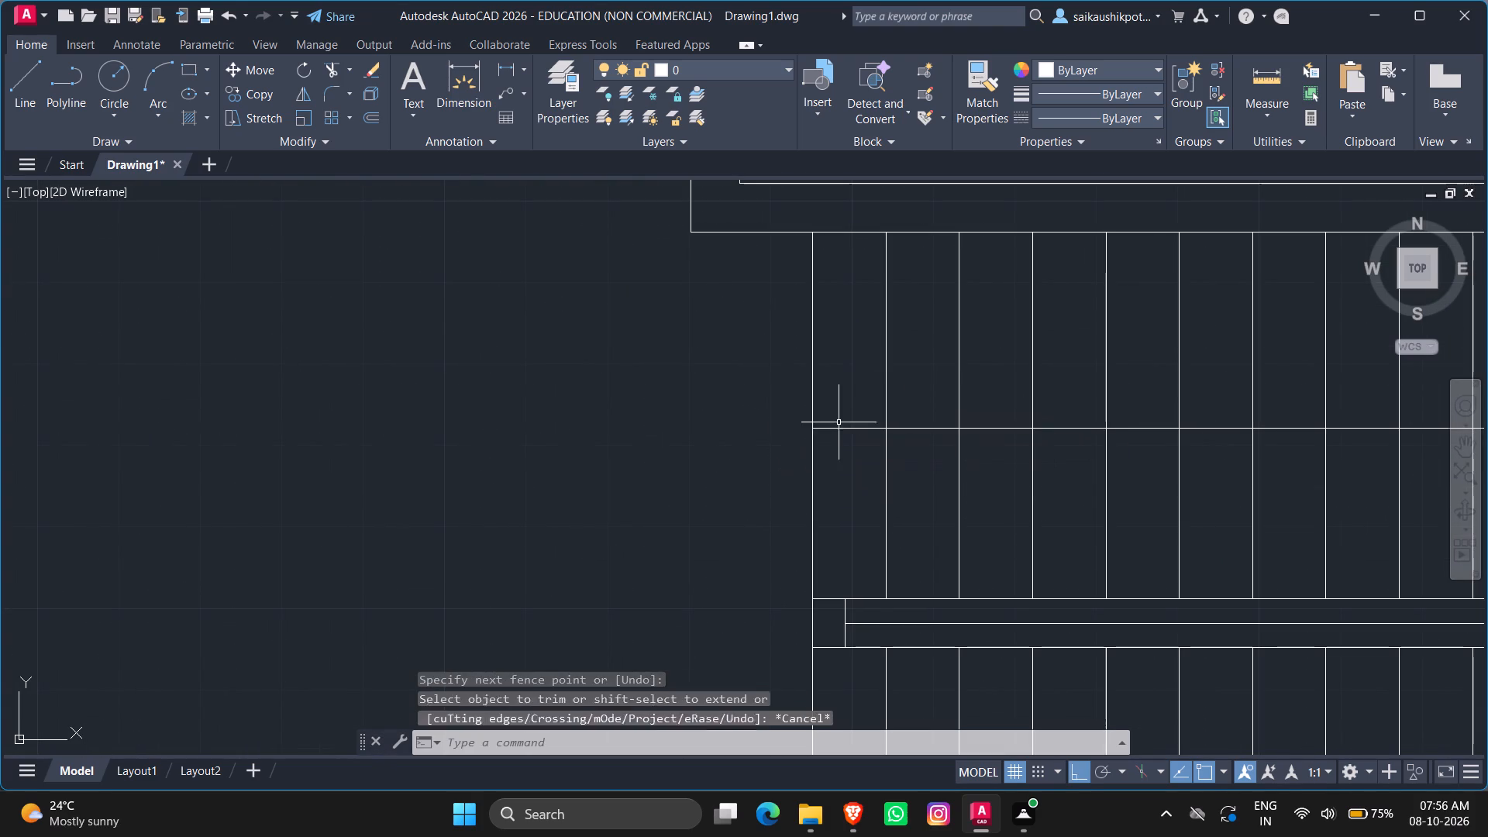
{"action": "key", "text": "Escape"}
{"action": "key", "text": "Escape"}
{"action": "key", "text": "Escape"}
{"action": "key", "text": "Escape"}
{"action": "key", "text": "Escape"}
{"action": "key", "text": "Escape"}
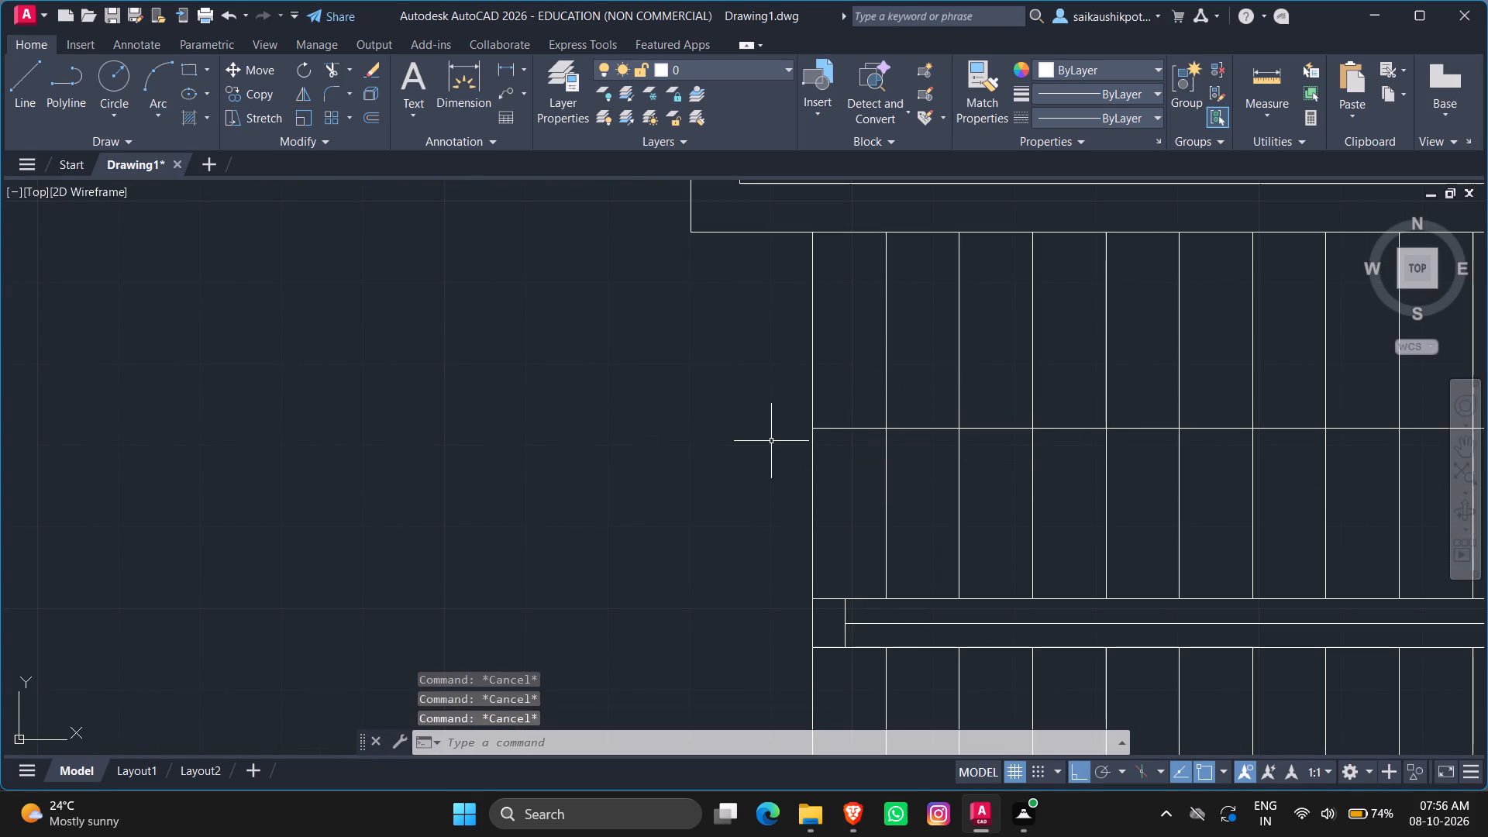
{"action": "key", "text": "Escape"}
{"action": "key", "text": "Escape"}
{"action": "key", "text": "Escape"}
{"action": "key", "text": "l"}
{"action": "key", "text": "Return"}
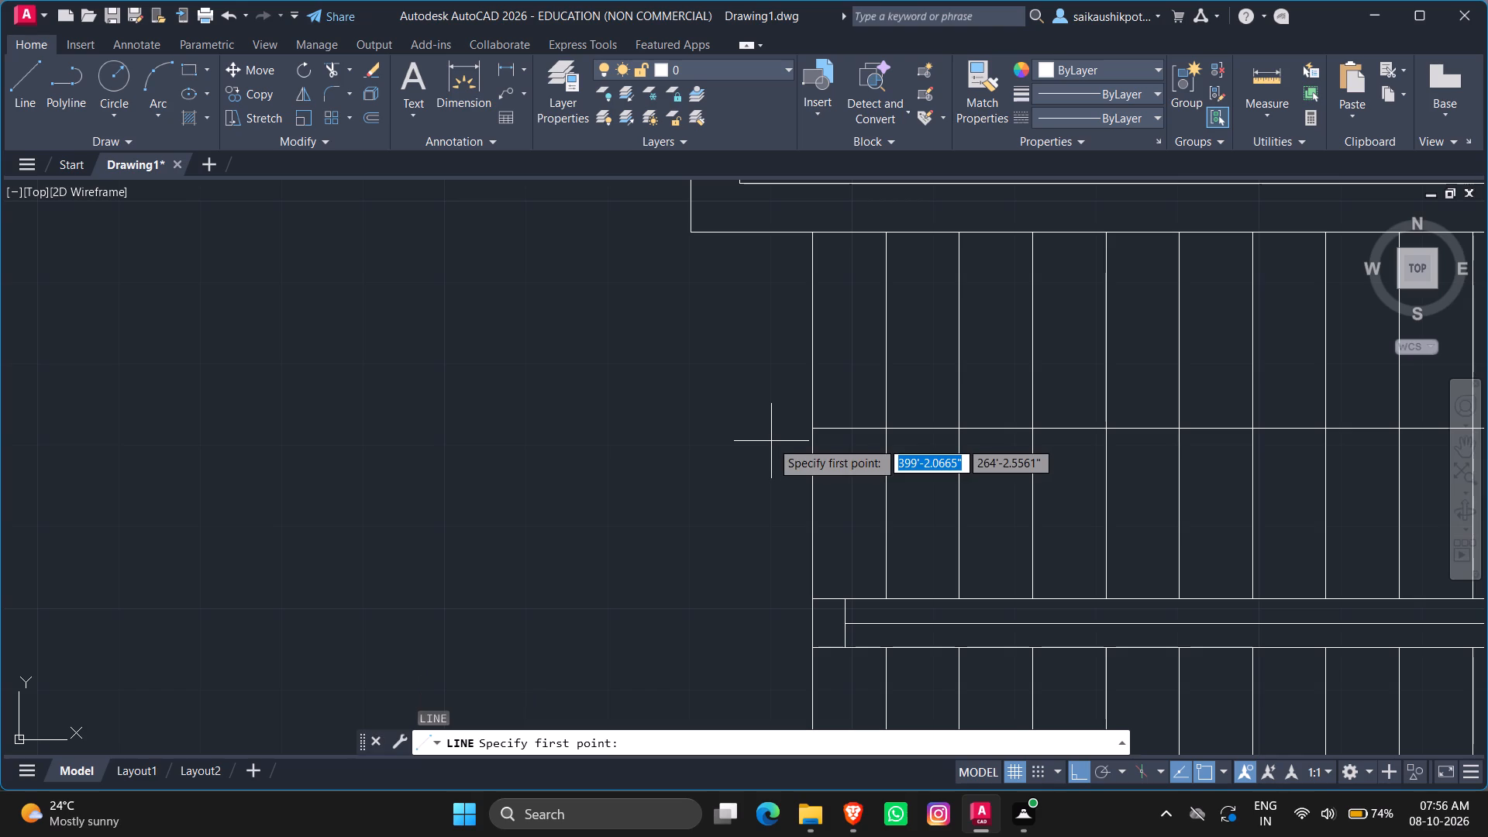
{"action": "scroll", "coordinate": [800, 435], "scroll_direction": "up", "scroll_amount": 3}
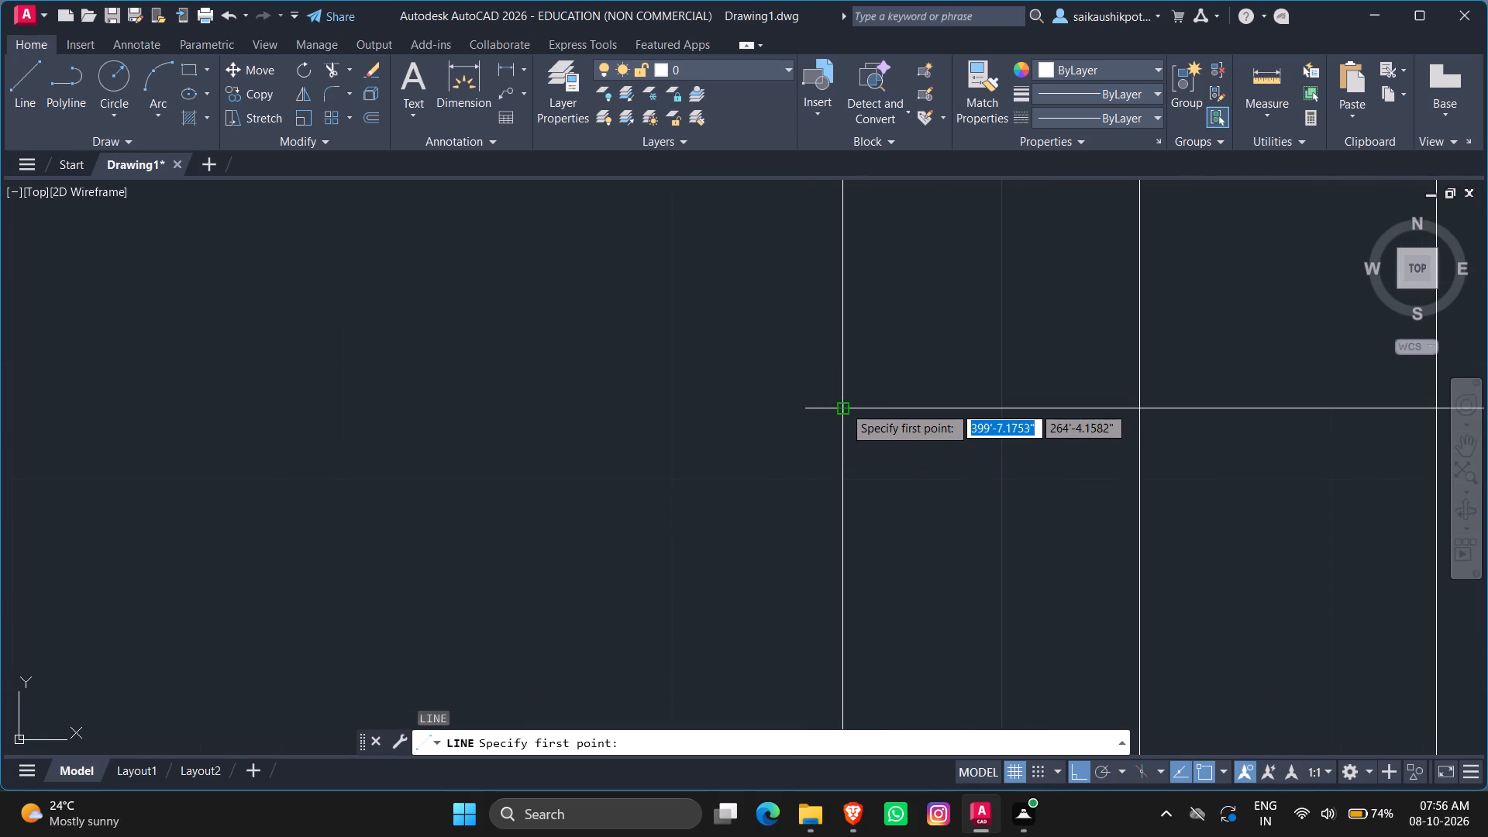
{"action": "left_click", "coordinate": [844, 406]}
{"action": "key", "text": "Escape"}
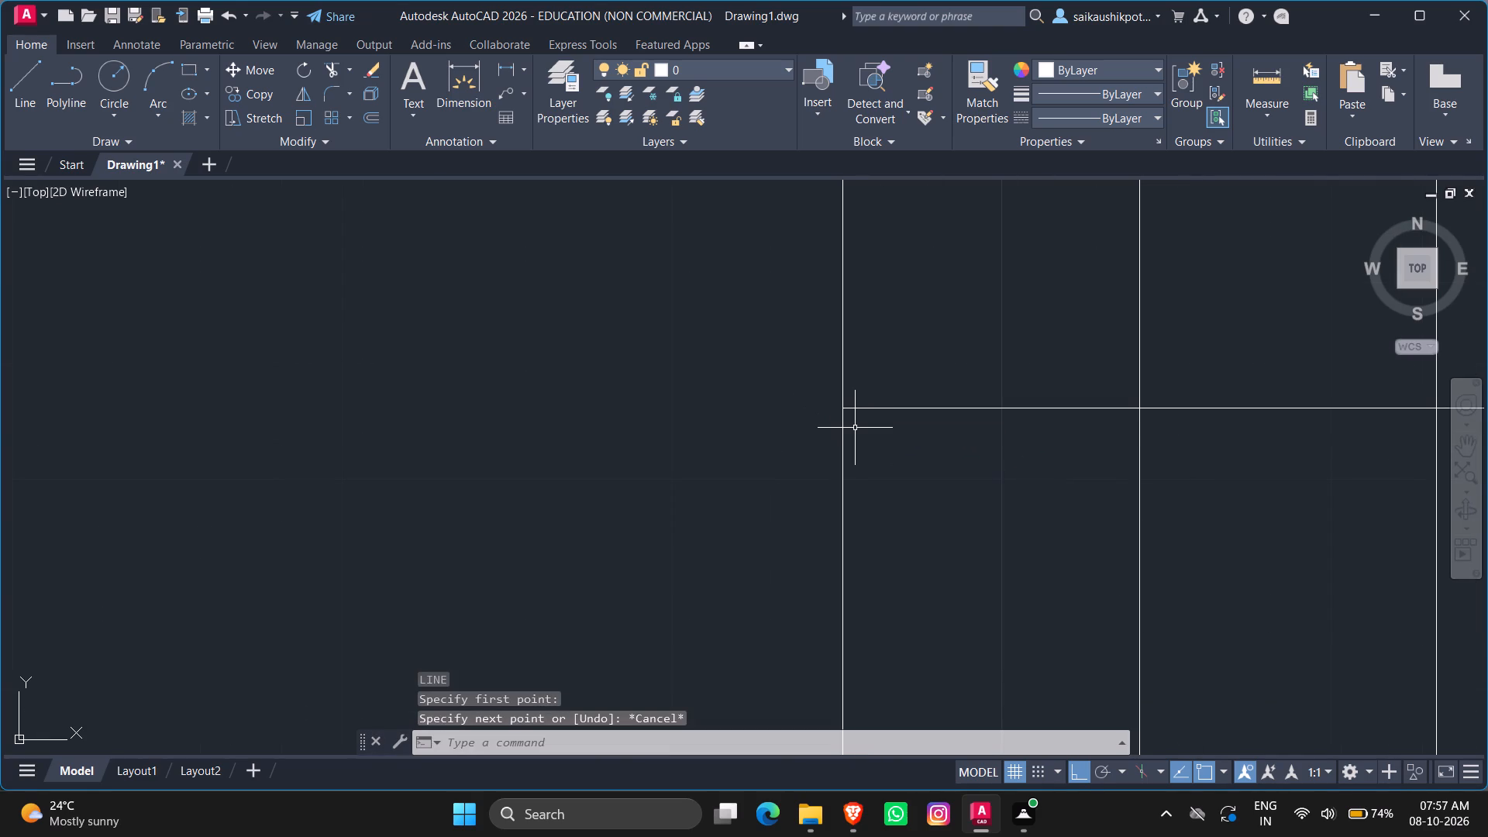
Draw a 3" vertical line upward from the upper walking line, starting about 3.7" in from the first tread line.
{"action": "key", "text": "space"}
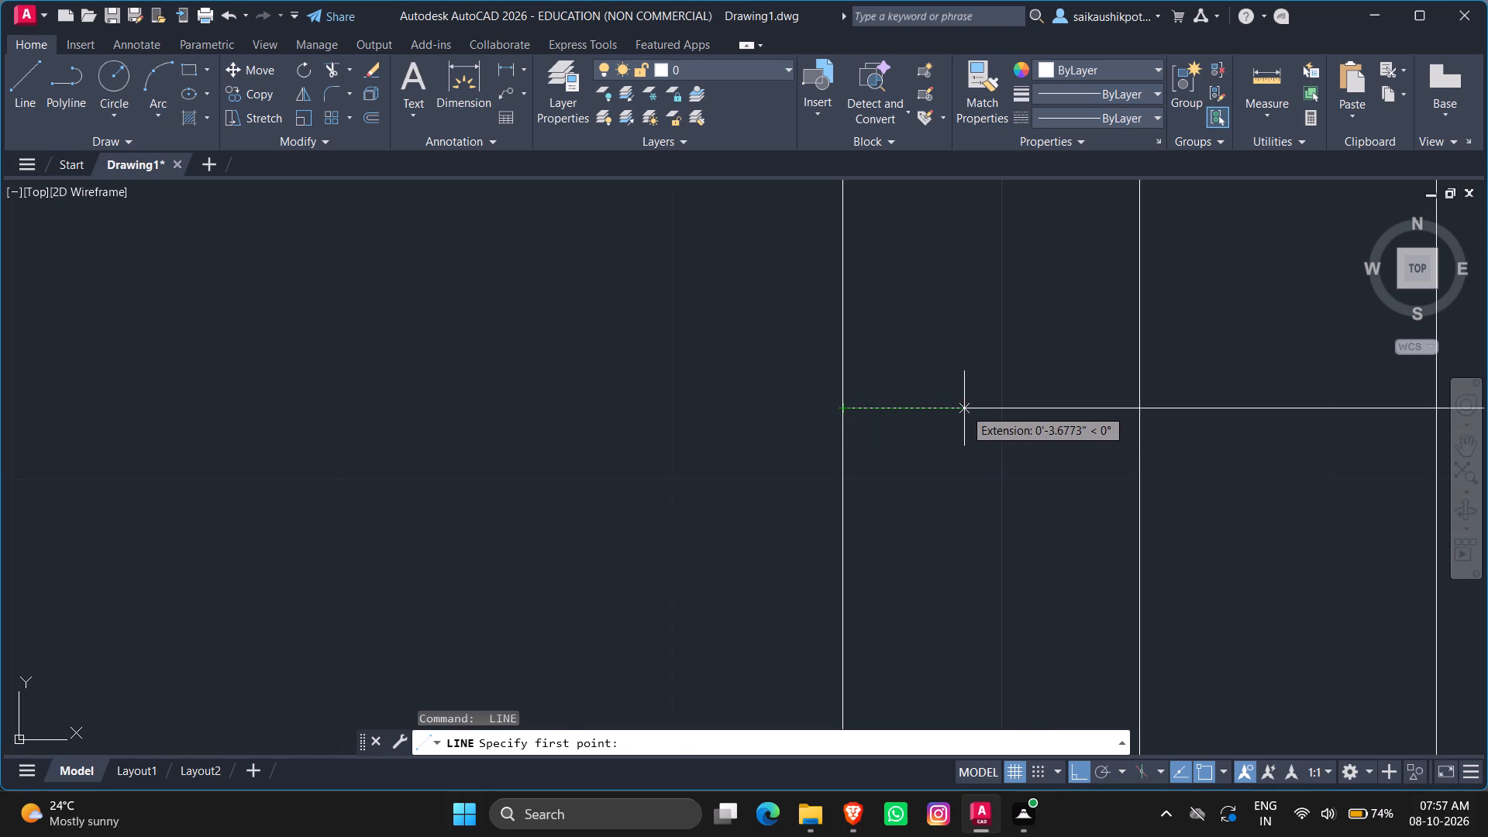
{"action": "left_click", "coordinate": [964, 408]}
{"action": "type", "text": "3\""}
{"action": "key", "text": "Return"}
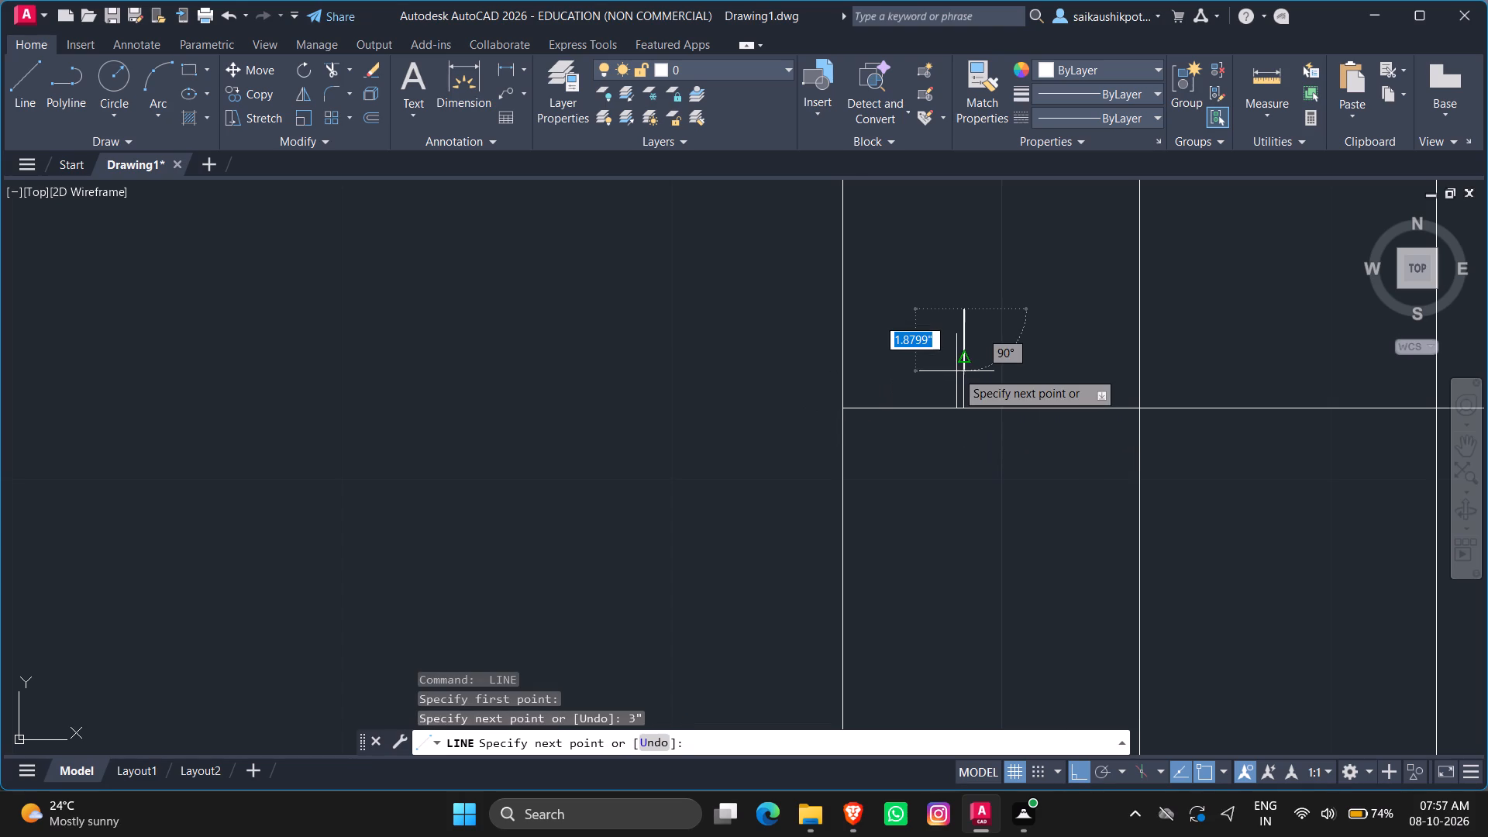
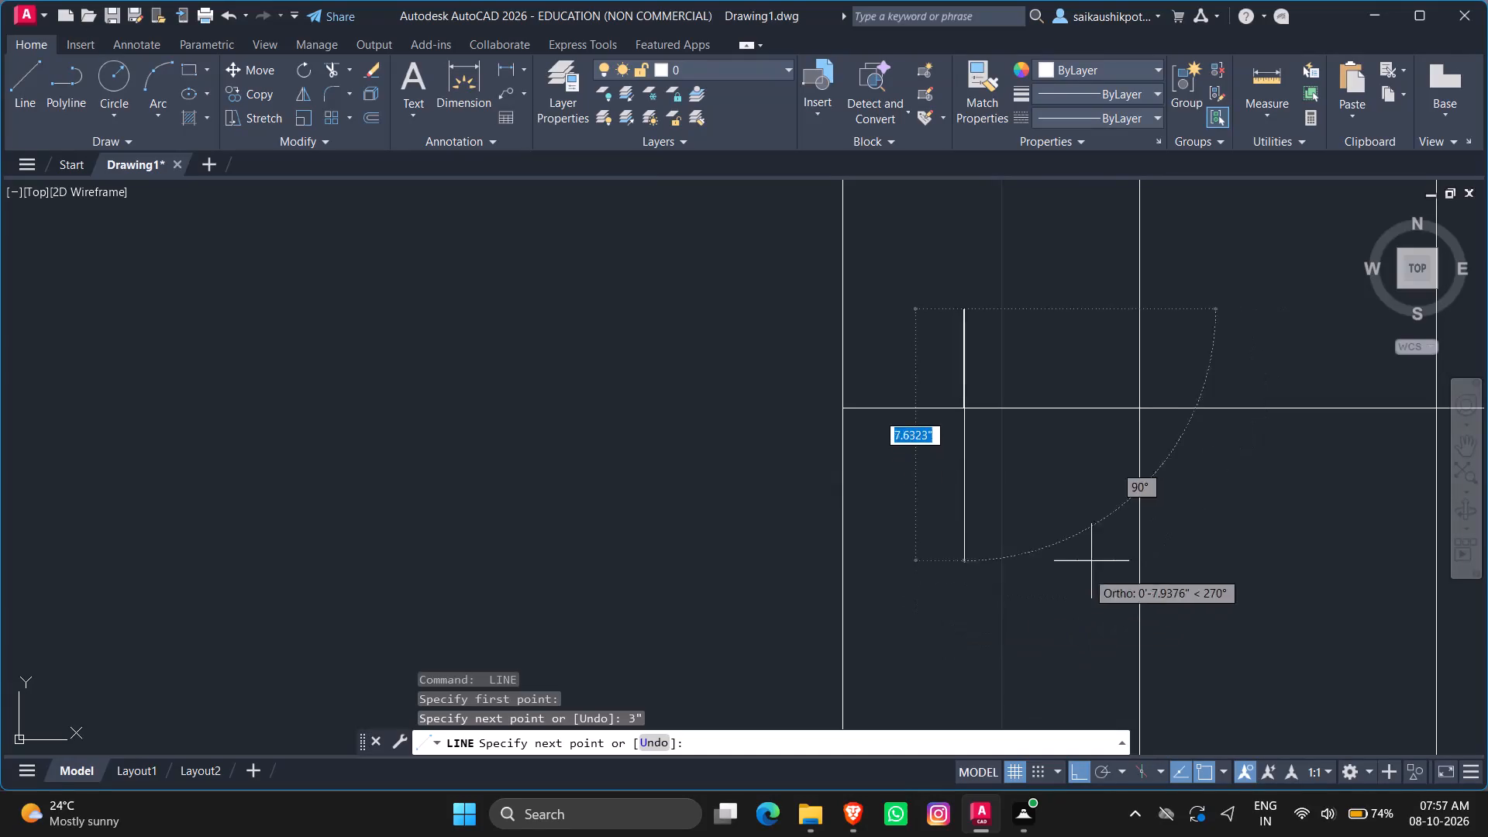
Draw a 3" vertical line downward from where the existing 3" vertical line meets the walking line, completing the arrowhead base.
{"action": "key", "text": "Escape"}
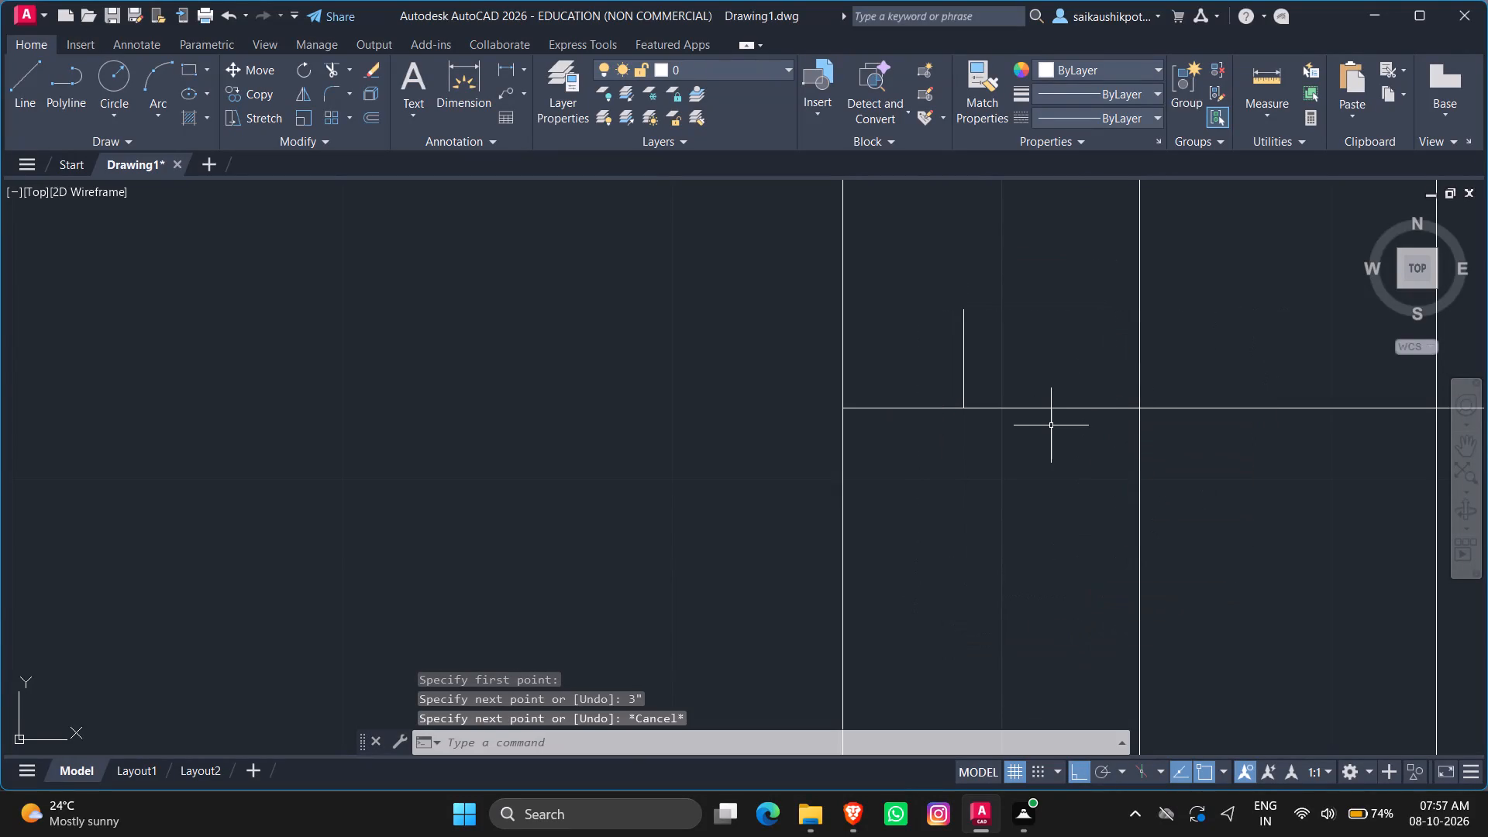
{"action": "key", "text": "l"}
{"action": "key", "text": "Return"}
{"action": "left_click", "coordinate": [969, 405]}
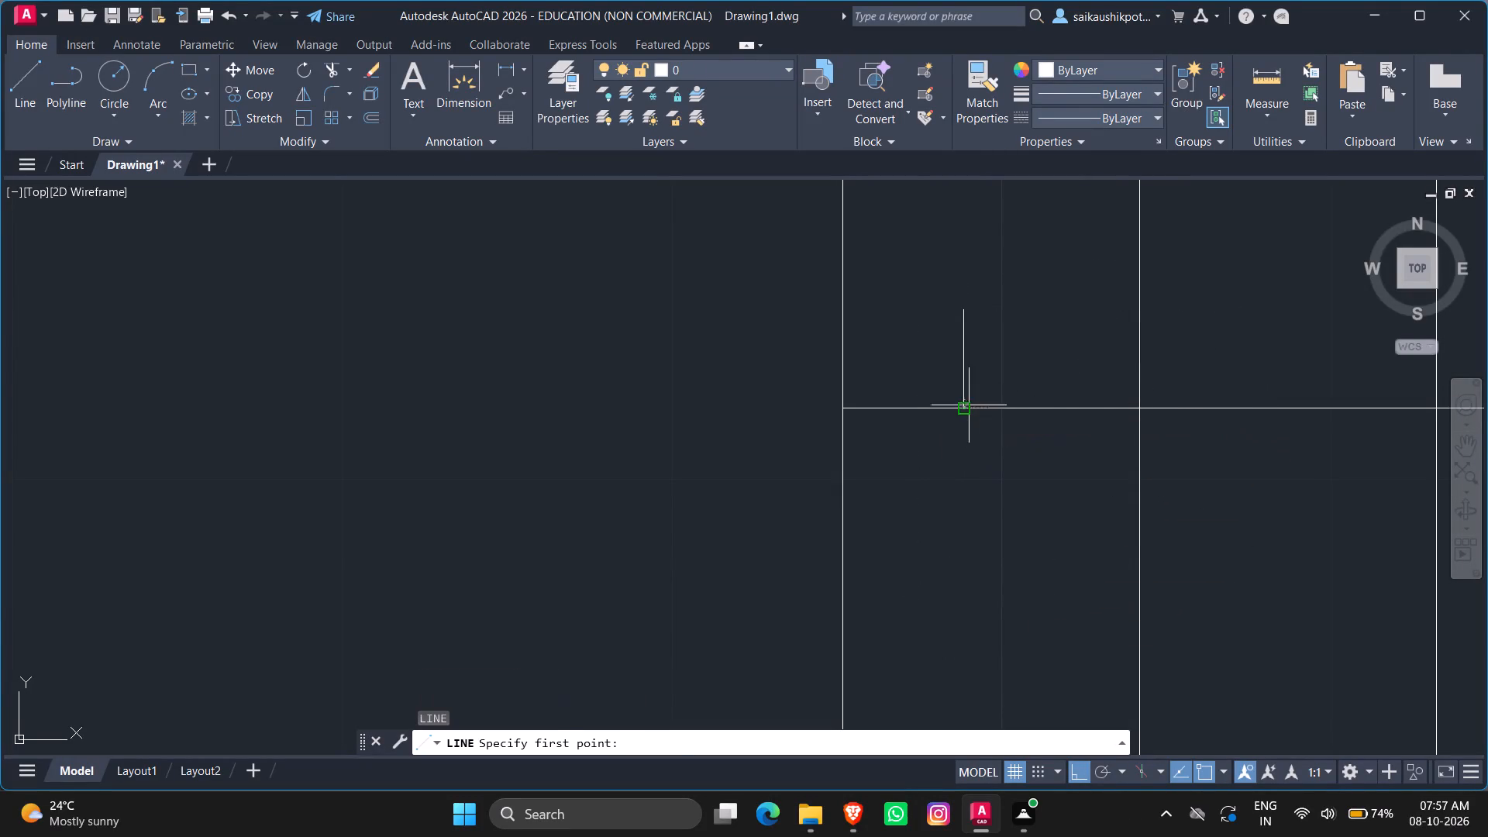
{"action": "type", "text": "3\""}
{"action": "key", "text": "Return"}
{"action": "key", "text": "Escape"}
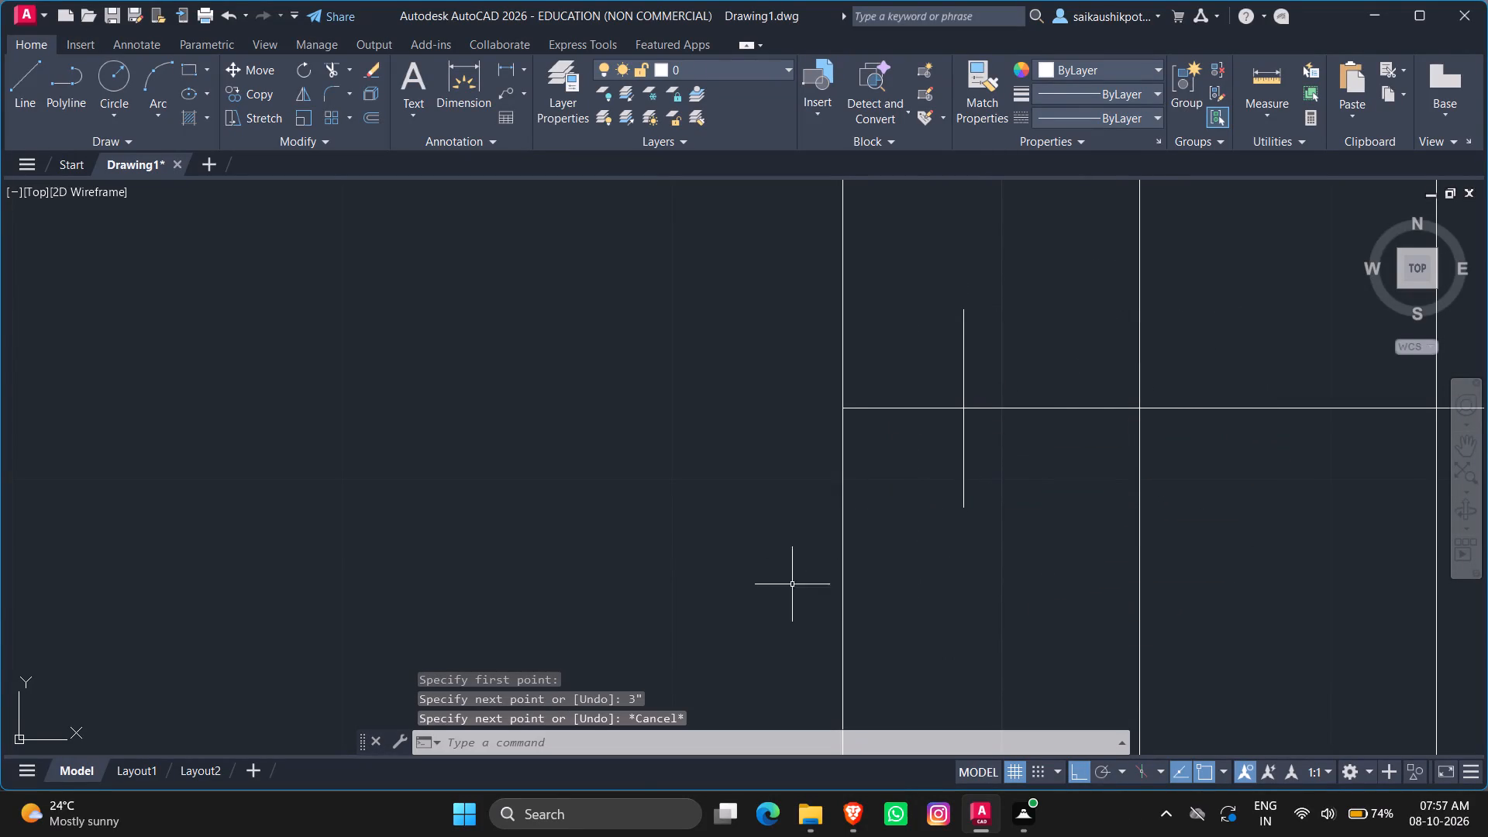
Draw the arrowhead's two diagonals from the base line's ends to the walking line's tip at the first tread line.
{"action": "key", "text": "l"}
{"action": "key", "text": "Return"}
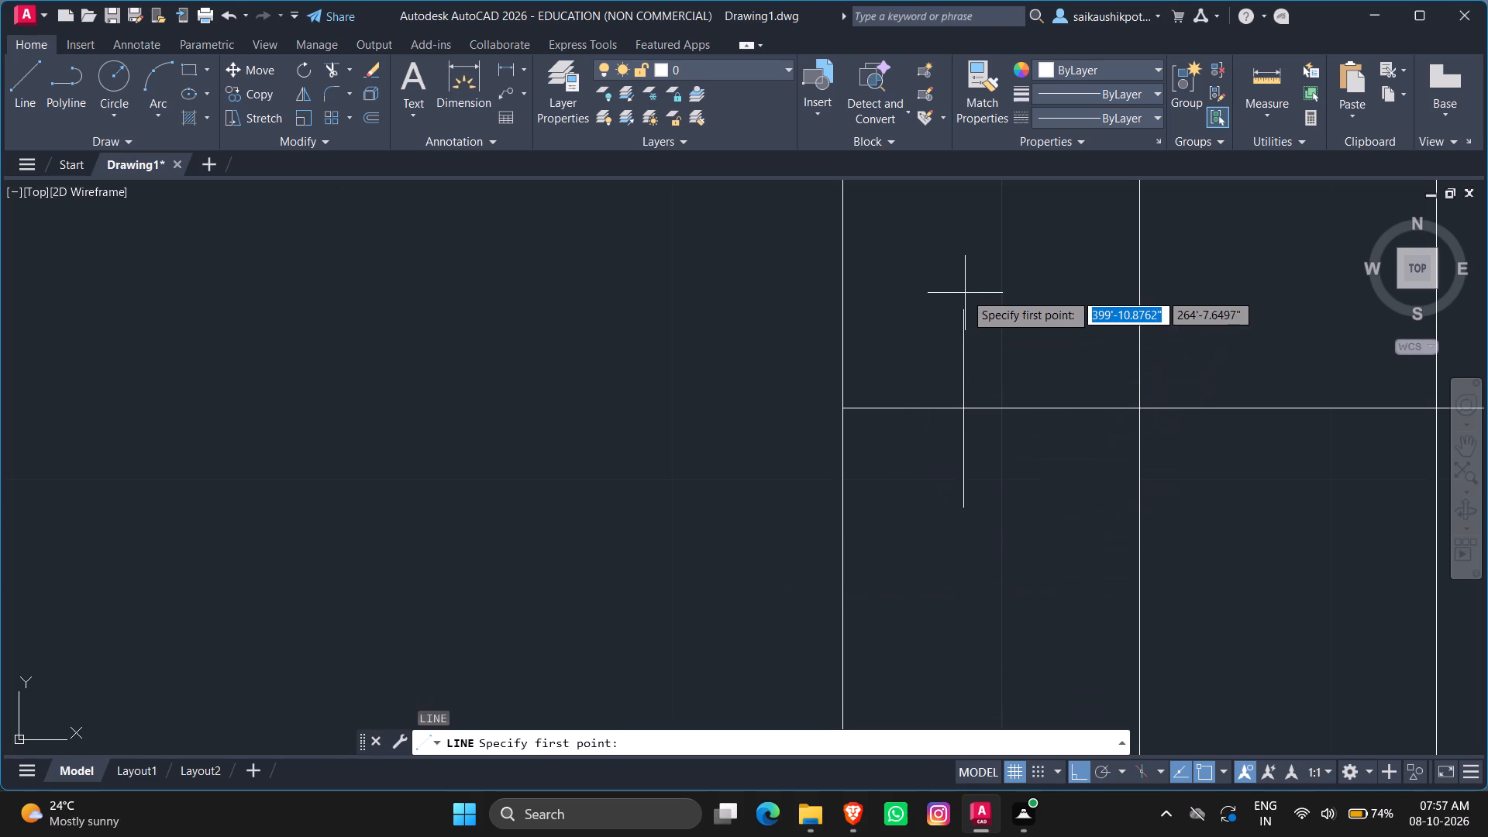
{"action": "left_click", "coordinate": [961, 305]}
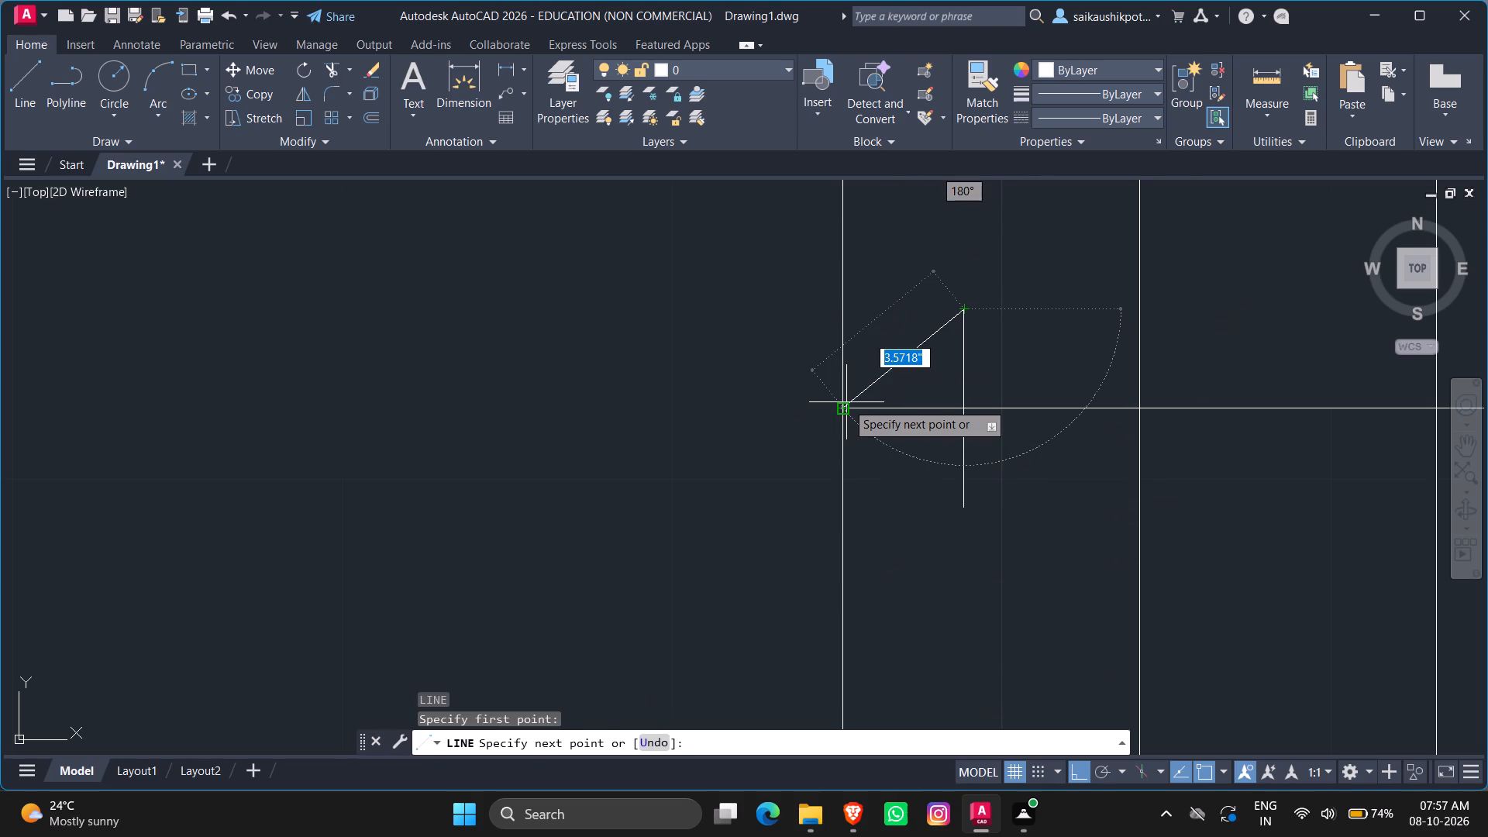
{"action": "left_click", "coordinate": [844, 406]}
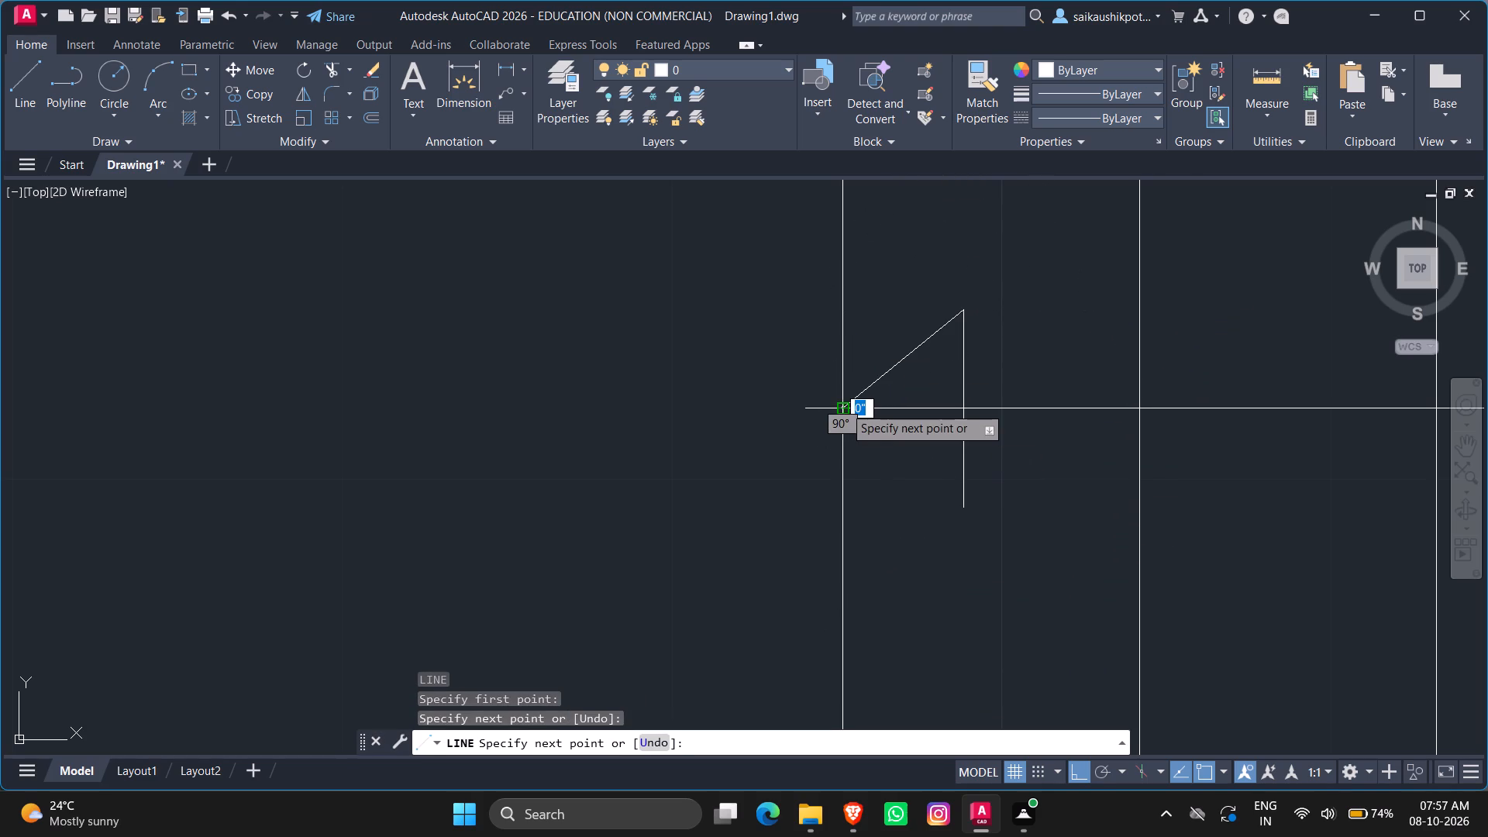
{"action": "left_click", "coordinate": [968, 508]}
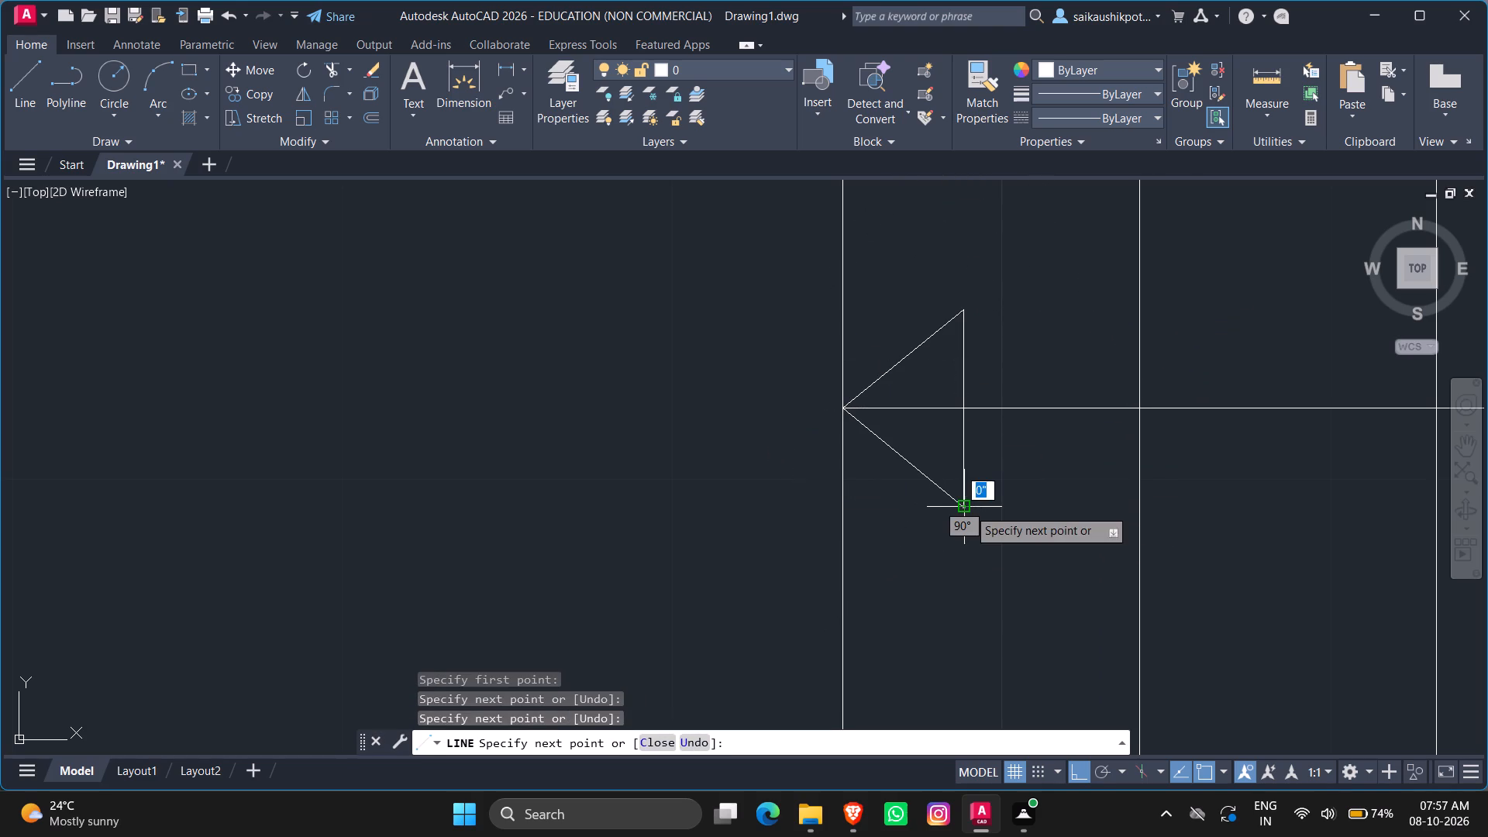
{"action": "key", "text": "Escape"}
Trim away the piece of the walking line that runs inside the new arrowhead.
{"action": "scroll", "coordinate": [891, 571], "scroll_direction": "down", "scroll_amount": 1}
{"action": "type", "text": "TR"}
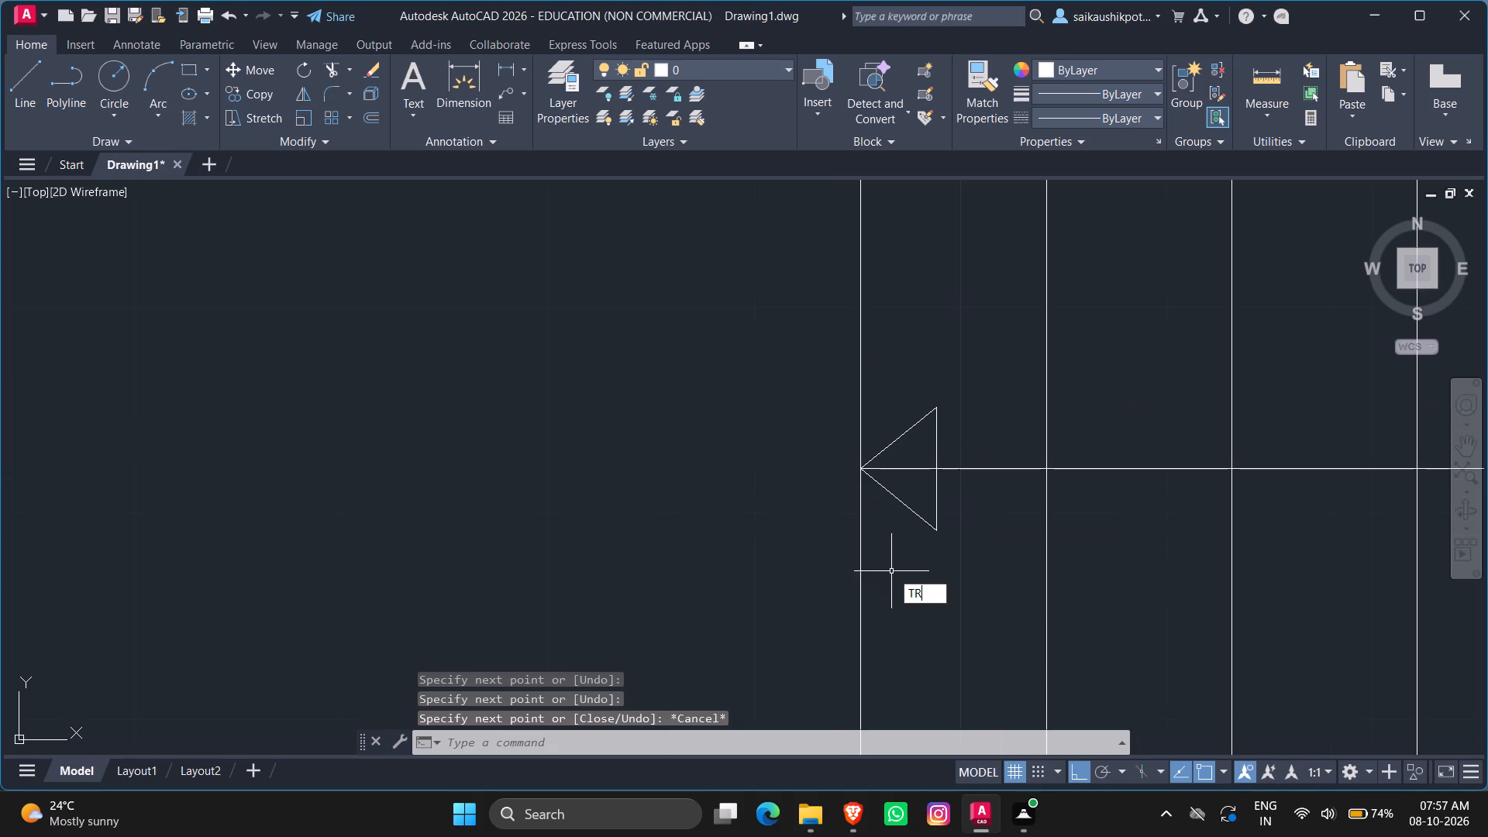
{"action": "key", "text": "Return"}
{"action": "key", "text": "Return"}
{"action": "left_click", "coordinate": [914, 485]}
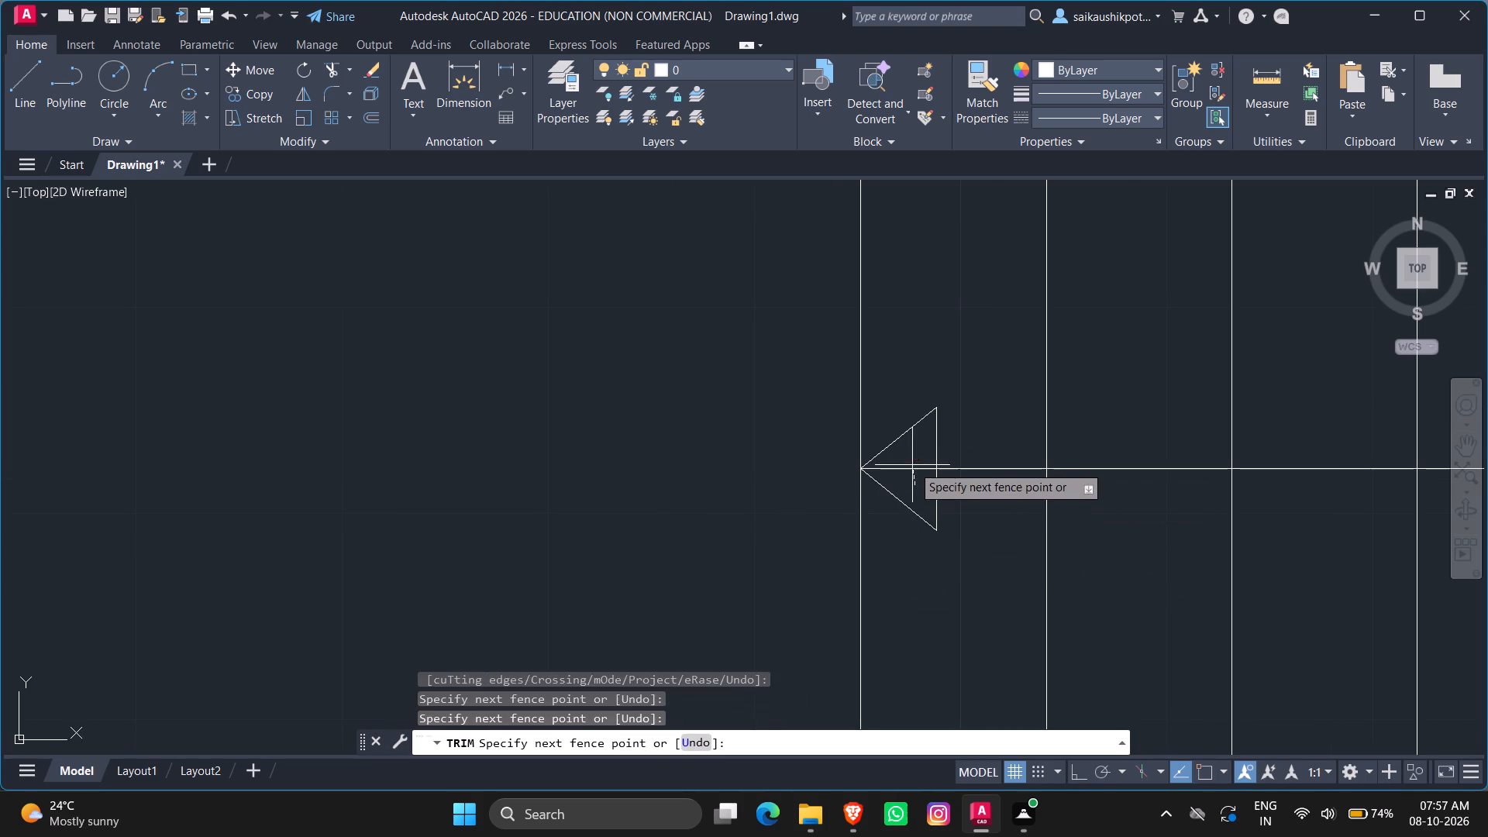
{"action": "left_click", "coordinate": [912, 456]}
{"action": "key", "text": "Escape"}
{"action": "key", "text": "Escape"}
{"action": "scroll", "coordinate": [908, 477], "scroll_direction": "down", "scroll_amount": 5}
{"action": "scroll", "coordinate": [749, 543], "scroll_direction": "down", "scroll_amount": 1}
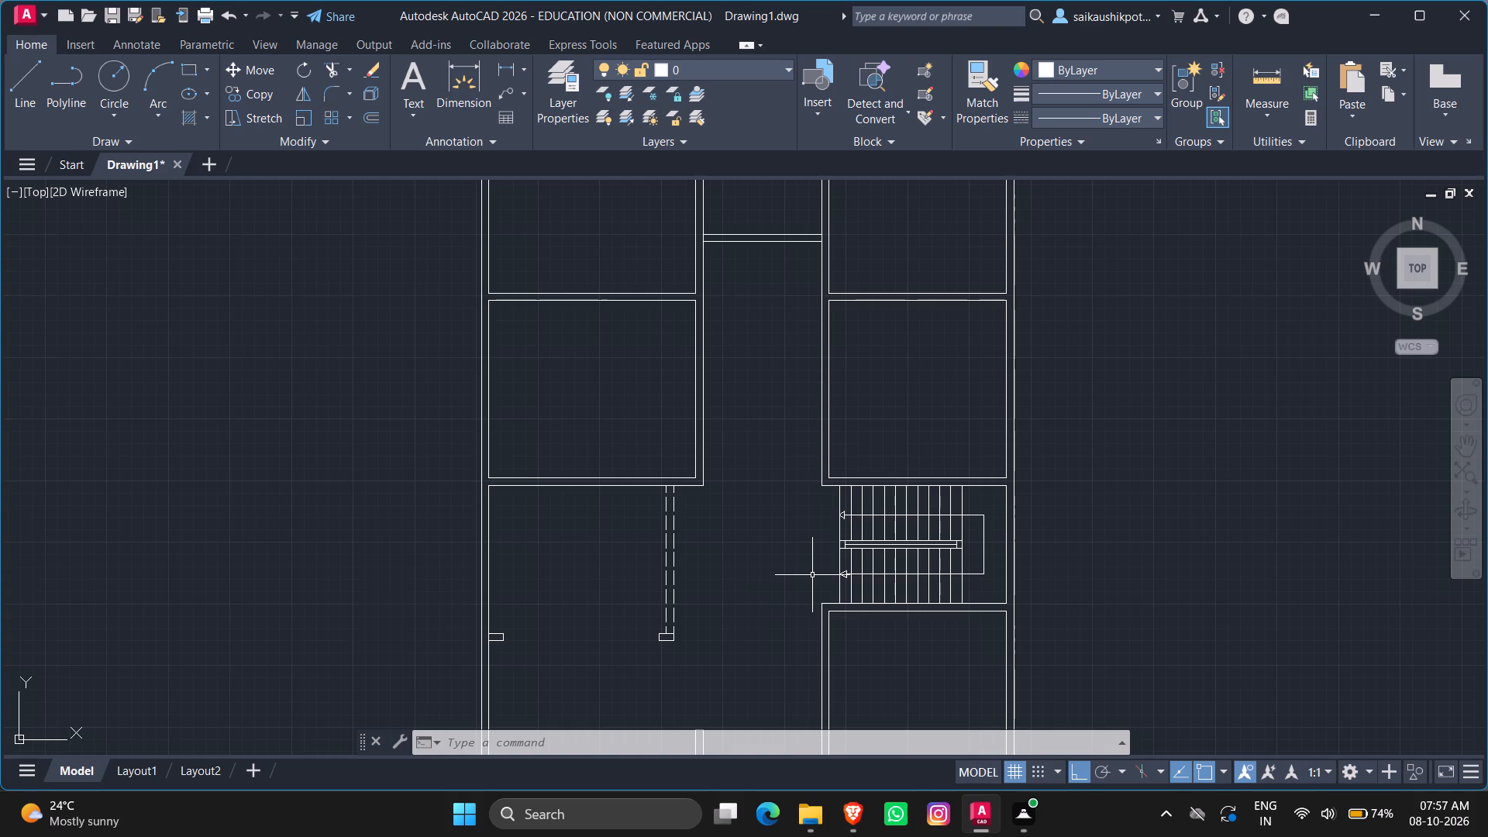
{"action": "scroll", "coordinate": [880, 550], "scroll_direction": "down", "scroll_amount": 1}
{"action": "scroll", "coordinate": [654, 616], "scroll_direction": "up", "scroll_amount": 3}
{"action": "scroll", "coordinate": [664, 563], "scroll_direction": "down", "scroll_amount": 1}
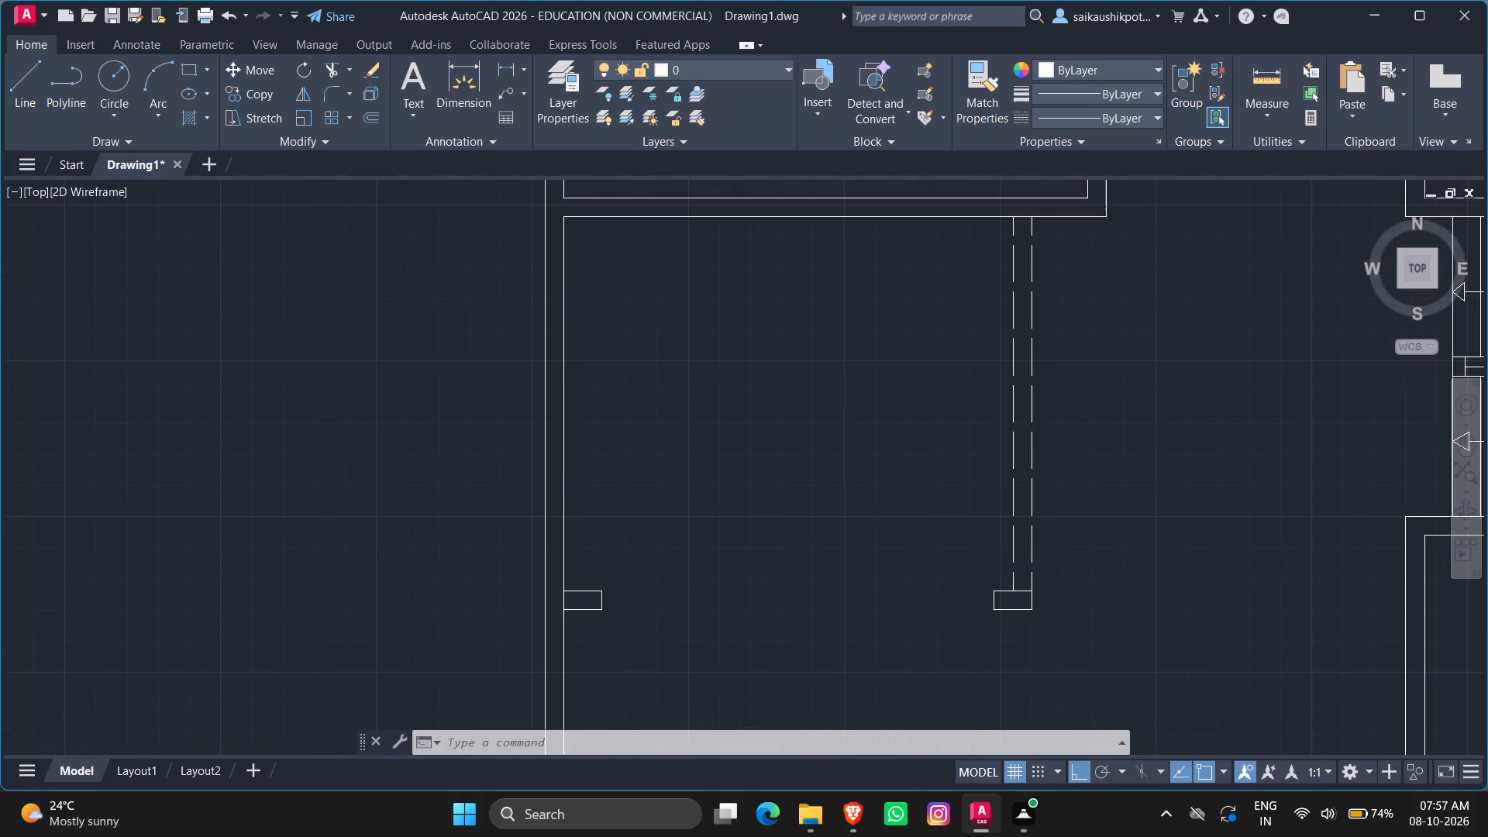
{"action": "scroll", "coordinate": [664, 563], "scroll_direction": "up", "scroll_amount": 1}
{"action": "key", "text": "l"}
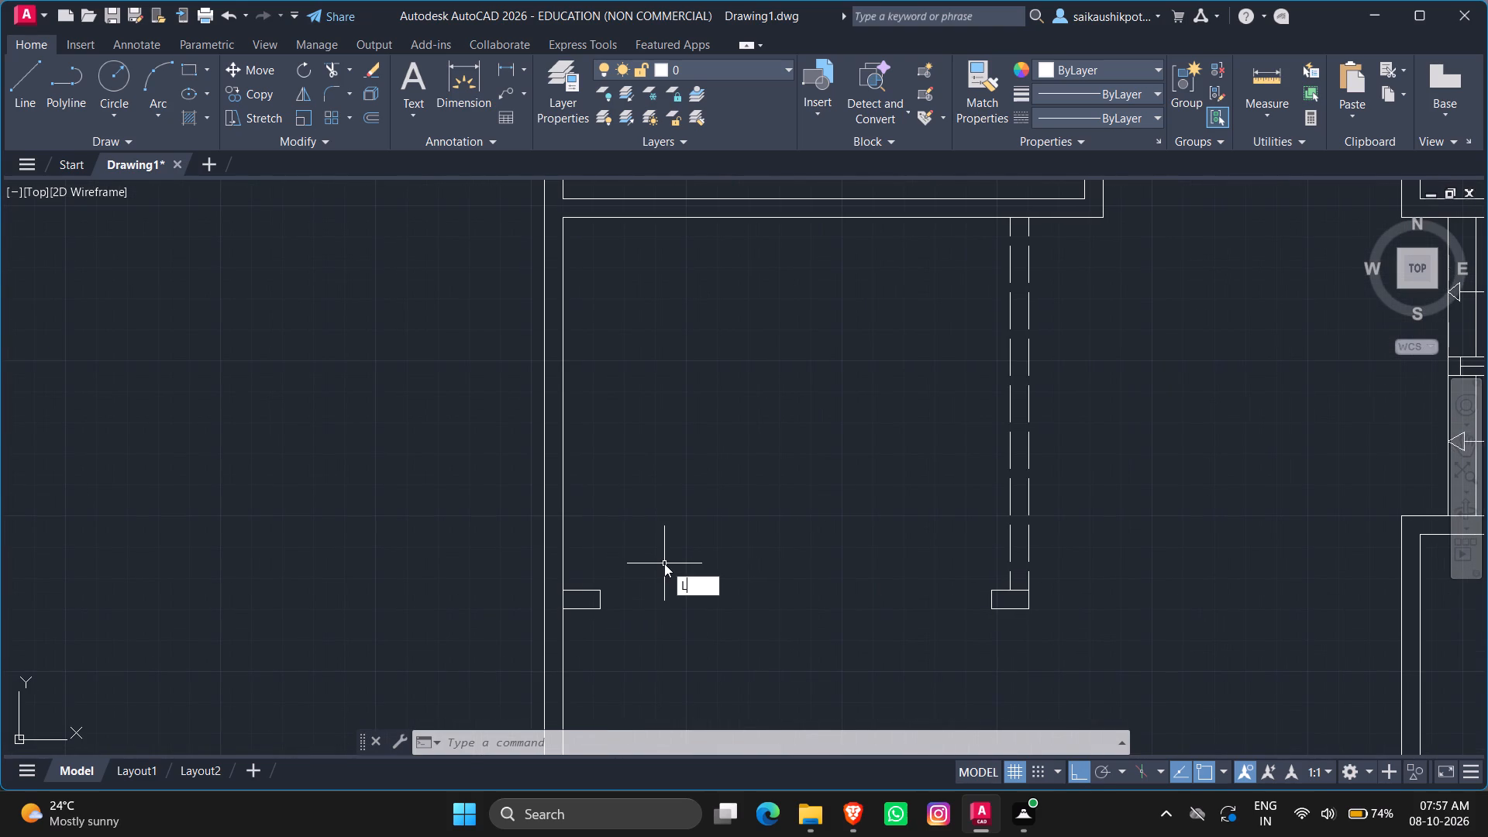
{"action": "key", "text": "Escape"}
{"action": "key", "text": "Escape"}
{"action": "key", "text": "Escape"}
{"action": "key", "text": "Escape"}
Draw a rectangle about 6'-4" by 3'-5" inside the room bounded by the dashed double line.
{"action": "left_click", "coordinate": [193, 73]}
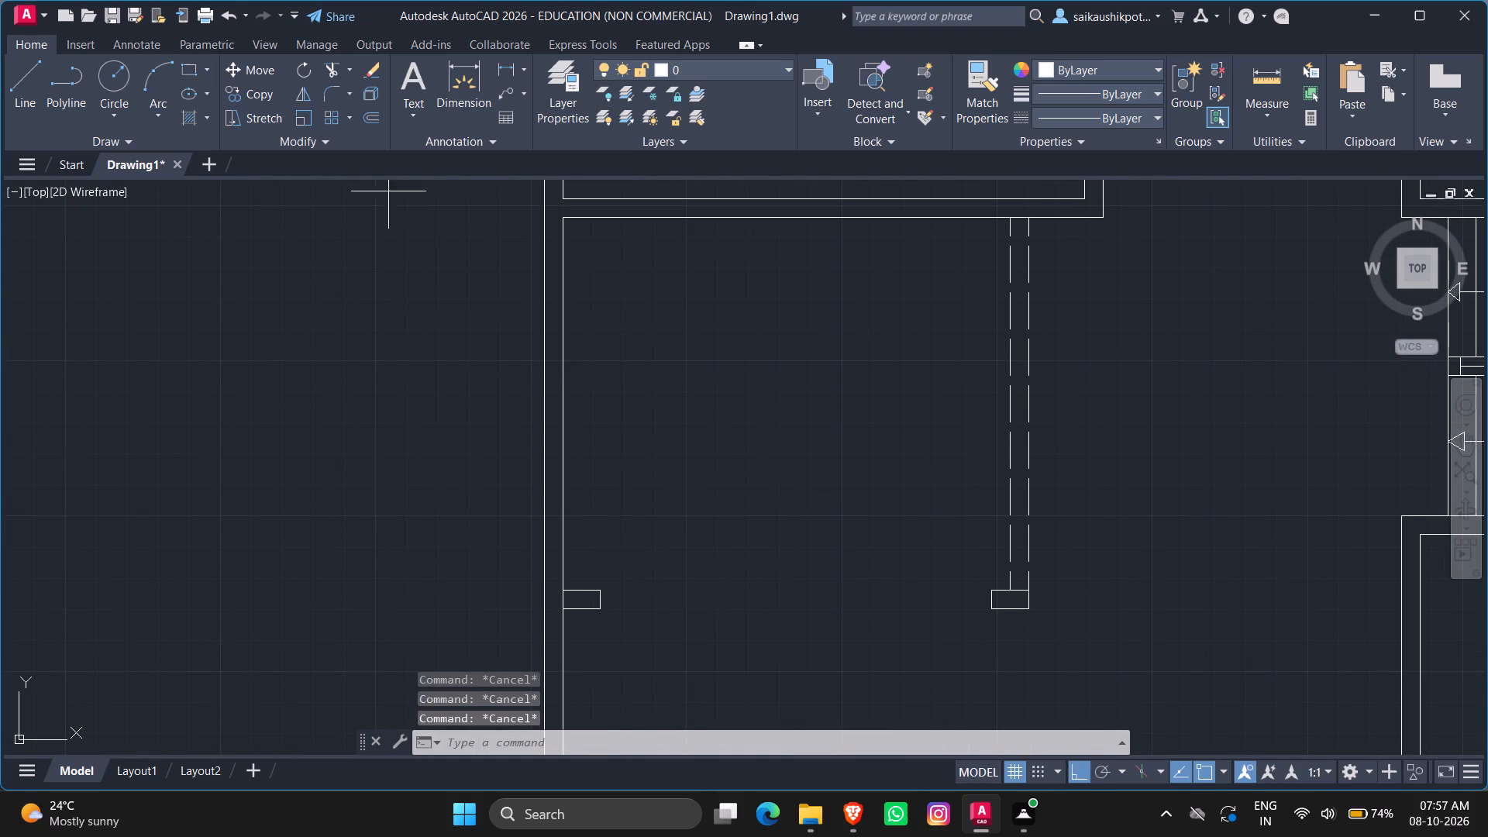
{"action": "left_click", "coordinate": [660, 337]}
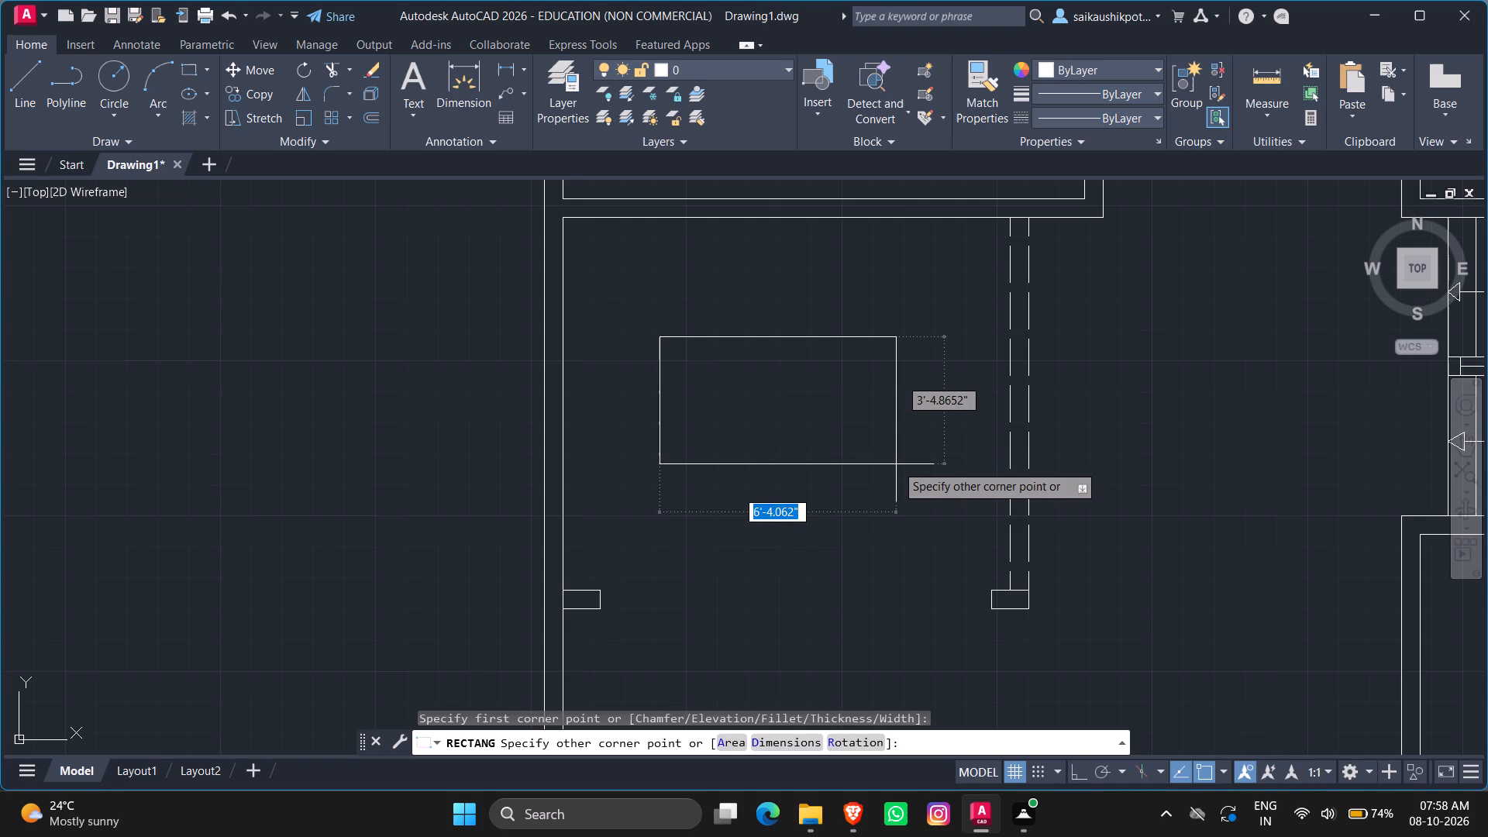
{"action": "left_click", "coordinate": [896, 464]}
{"action": "key", "text": "Escape"}
{"action": "key", "text": "Escape"}
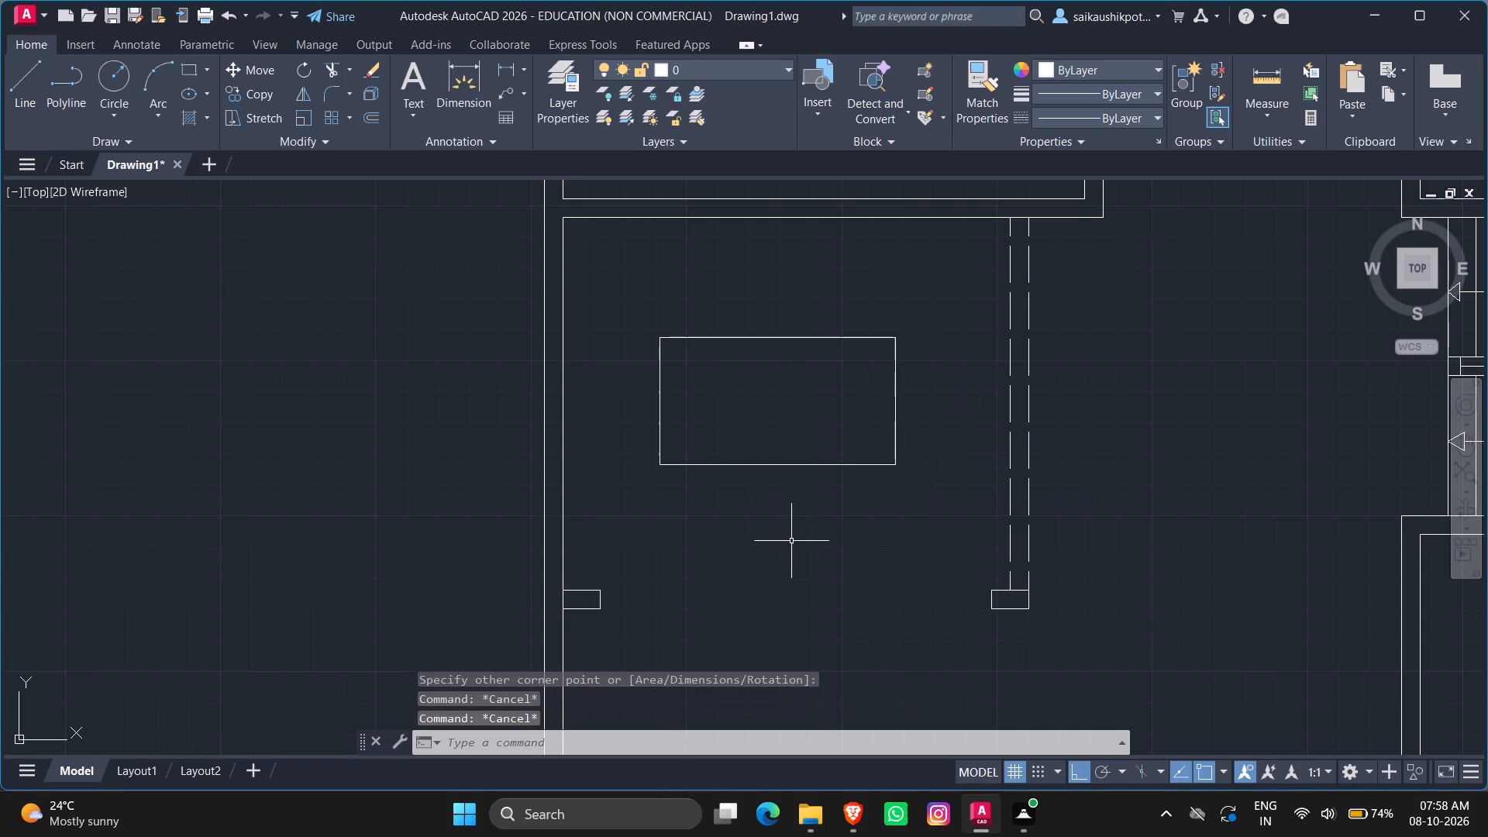
Draw a 1' vertical line upward from the rectangle's top edge, starting 1' in from its upper-left corner.
{"action": "key", "text": "l"}
{"action": "key", "text": "Return"}
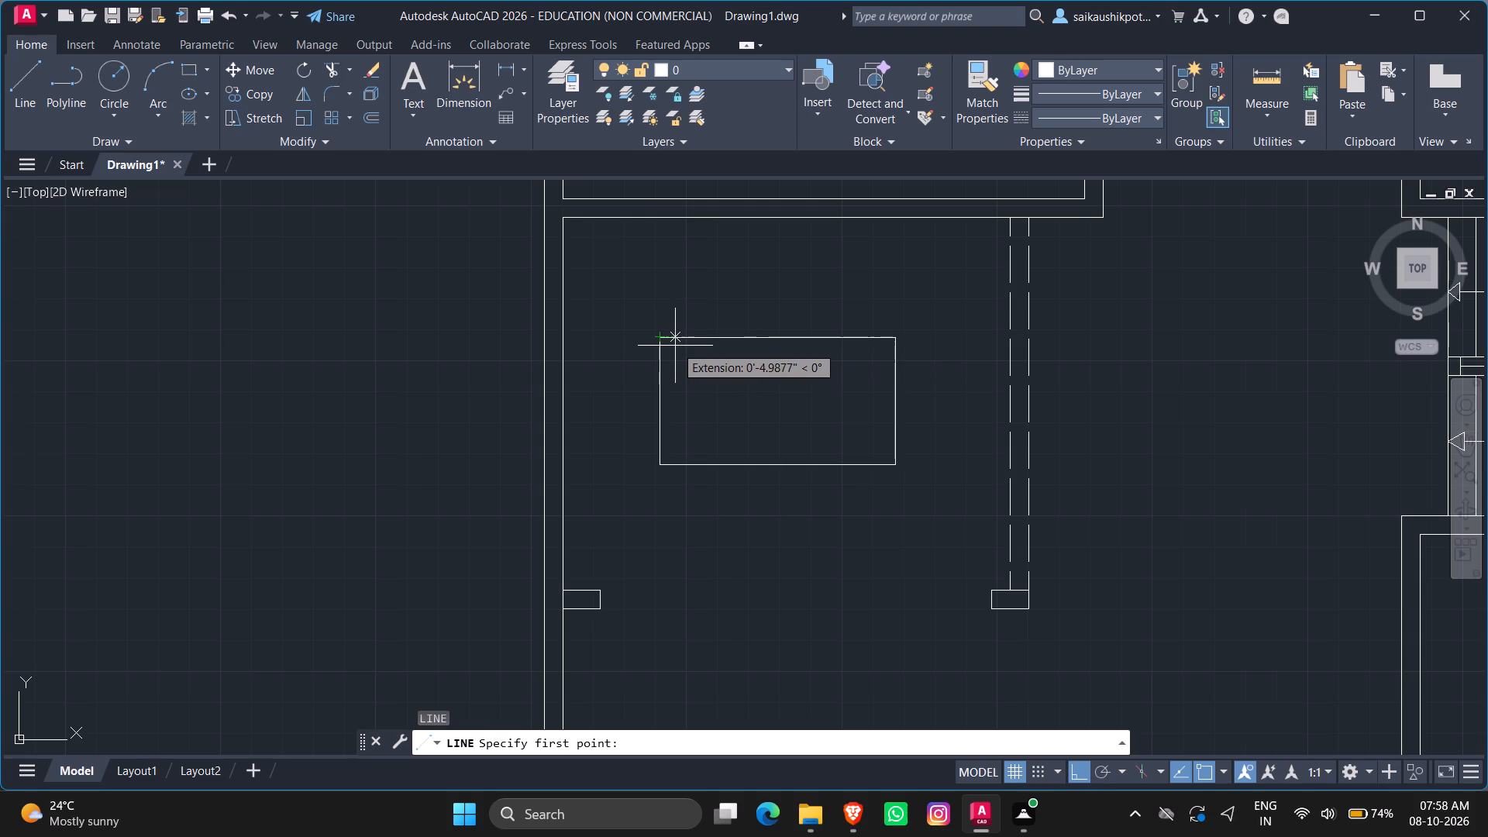
{"action": "key", "text": "1"}
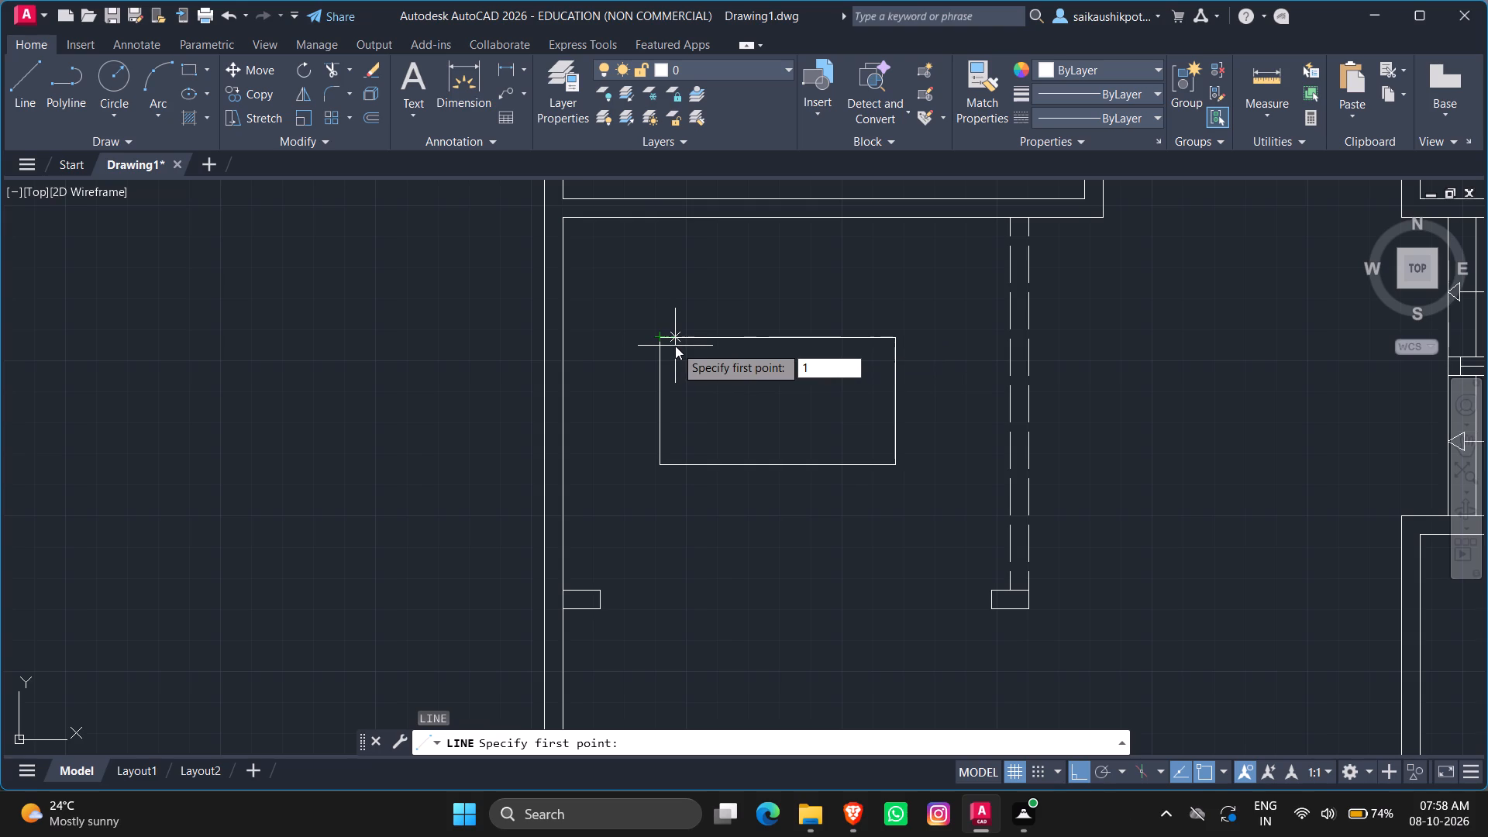
{"action": "key", "text": "apostrophe"}
{"action": "key", "text": "Return"}
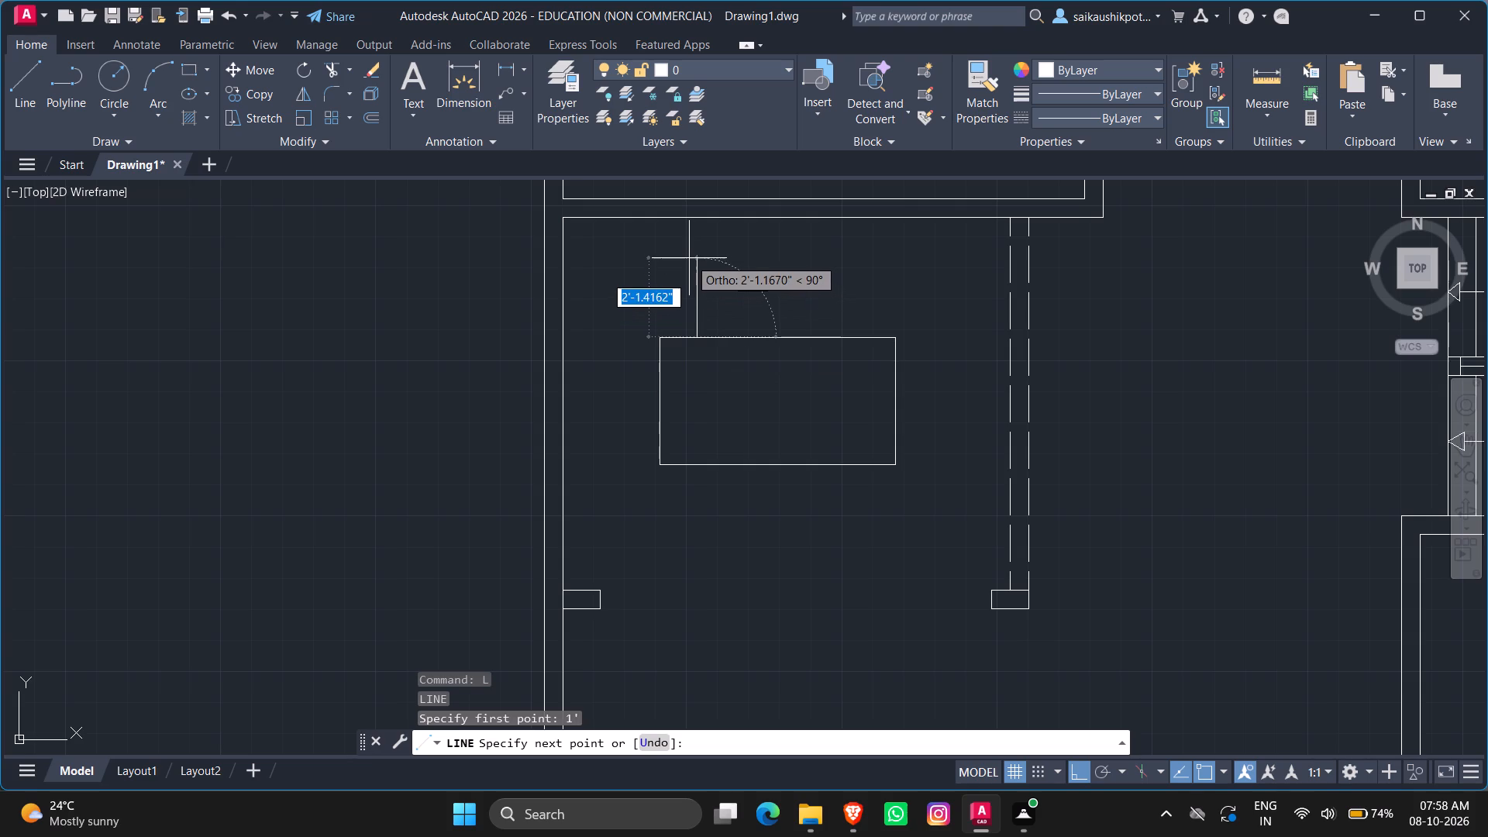
{"action": "scroll", "coordinate": [689, 258], "scroll_direction": "up", "scroll_amount": 3}
{"action": "scroll", "coordinate": [689, 258], "scroll_direction": "down", "scroll_amount": 1}
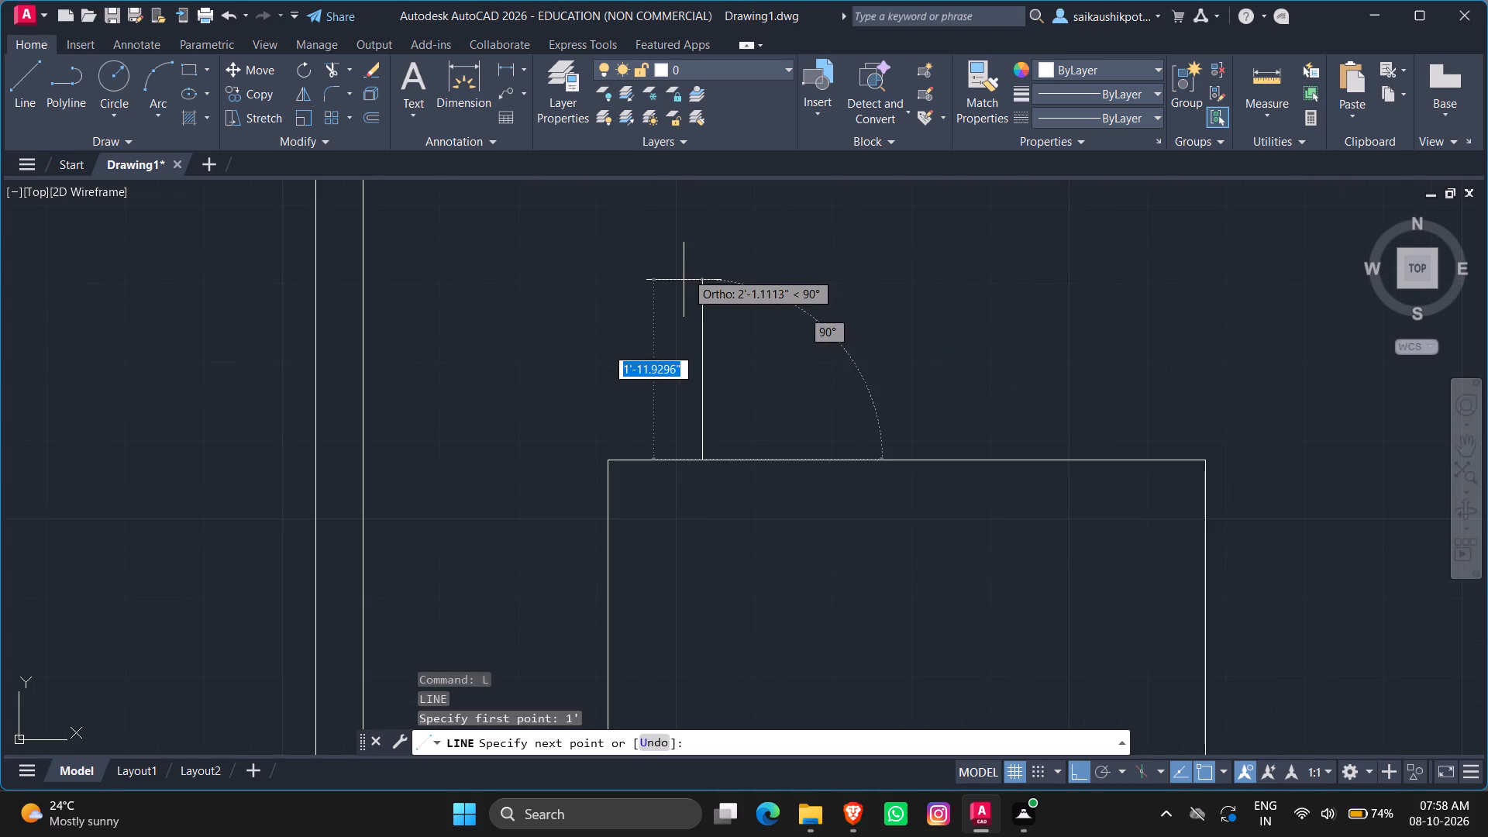
{"action": "scroll", "coordinate": [684, 281], "scroll_direction": "down", "scroll_amount": 1}
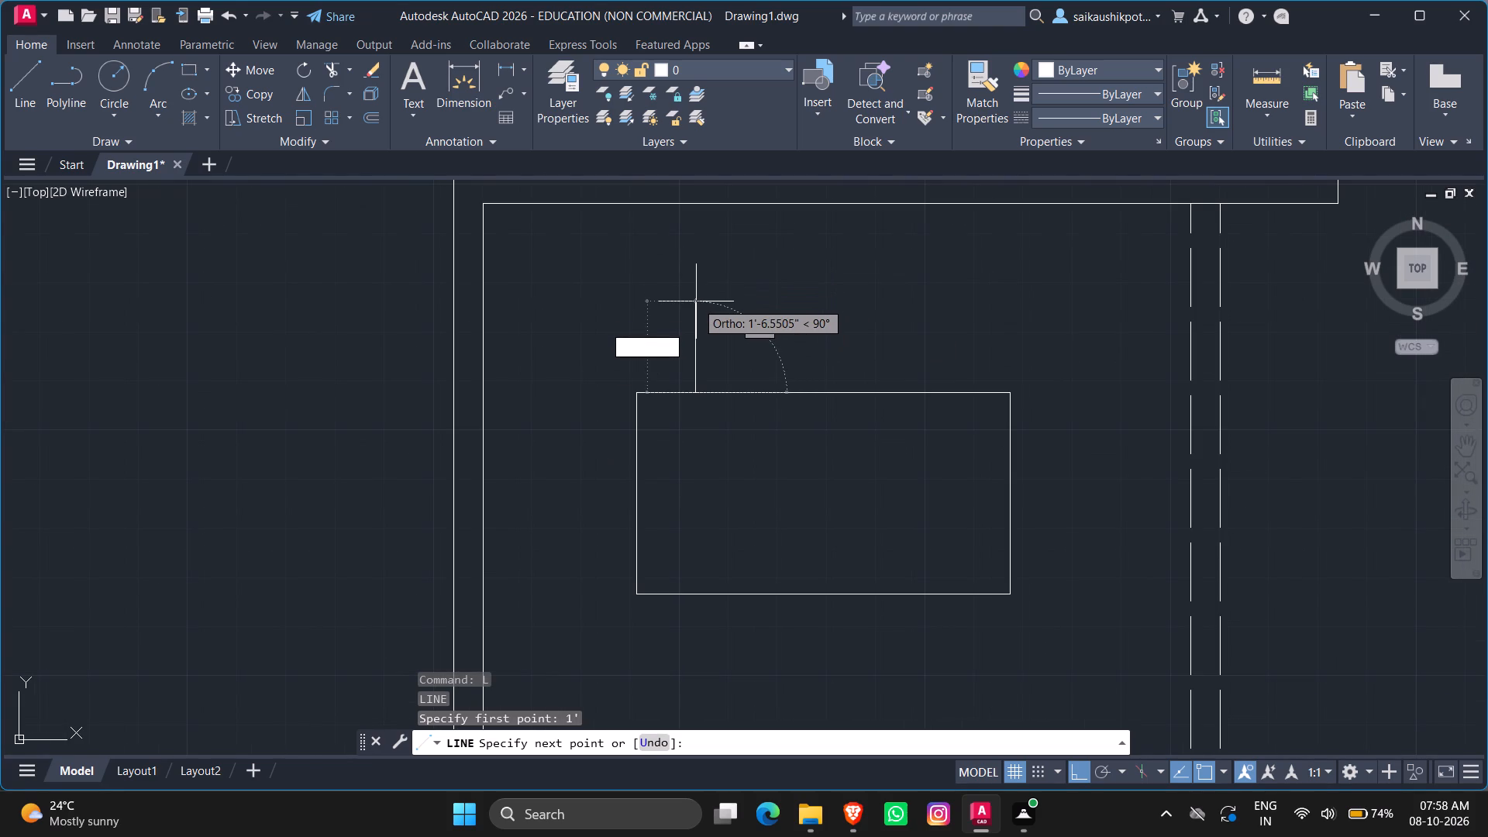
{"action": "type", "text": "1'"}
{"action": "key", "text": "Return"}
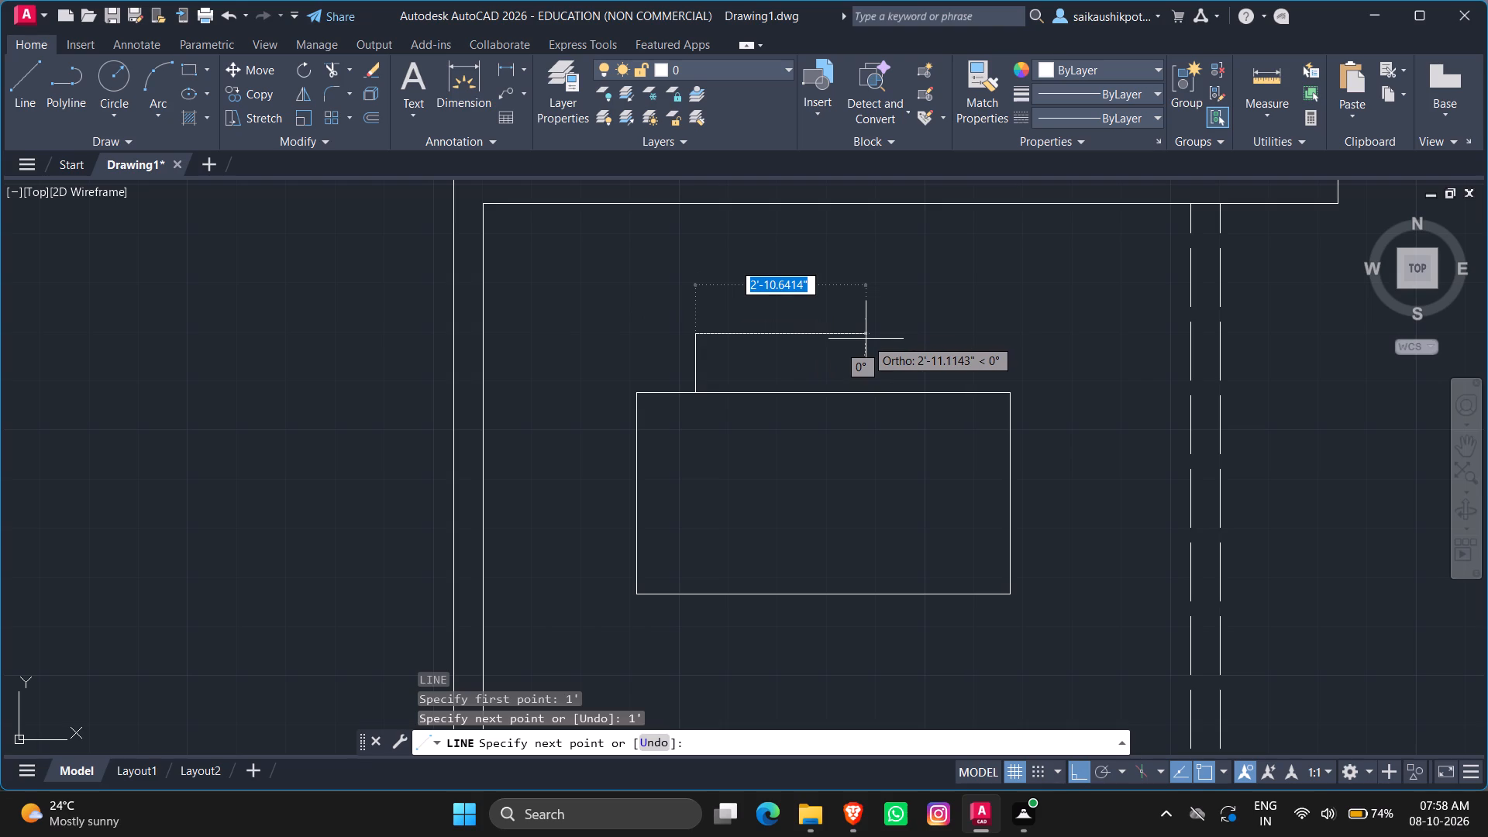
{"action": "key", "text": "Escape"}
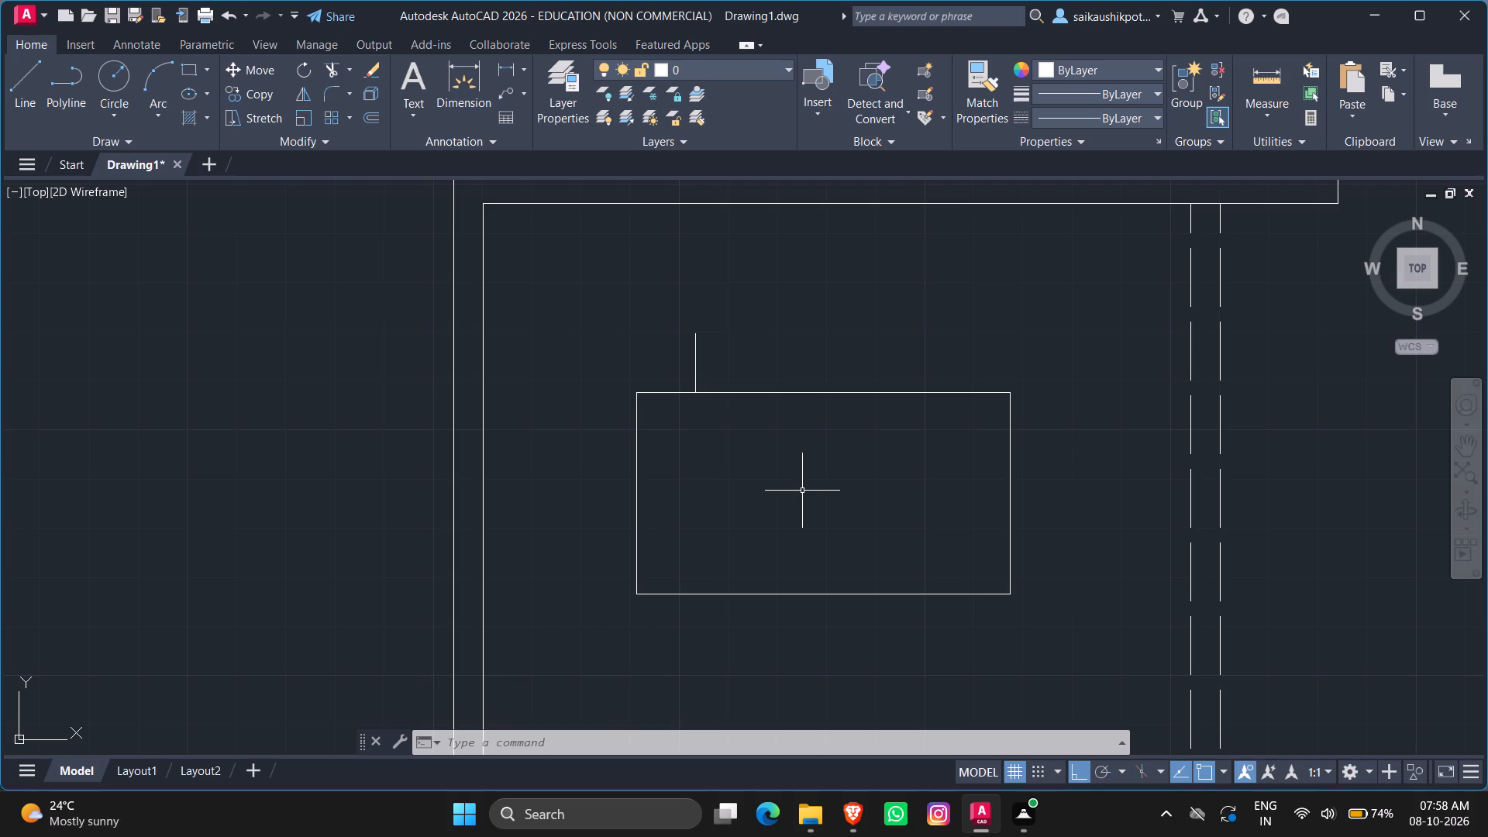
{"action": "key", "text": "Escape"}
{"action": "key", "text": "Escape"}
{"action": "key", "text": "Escape"}
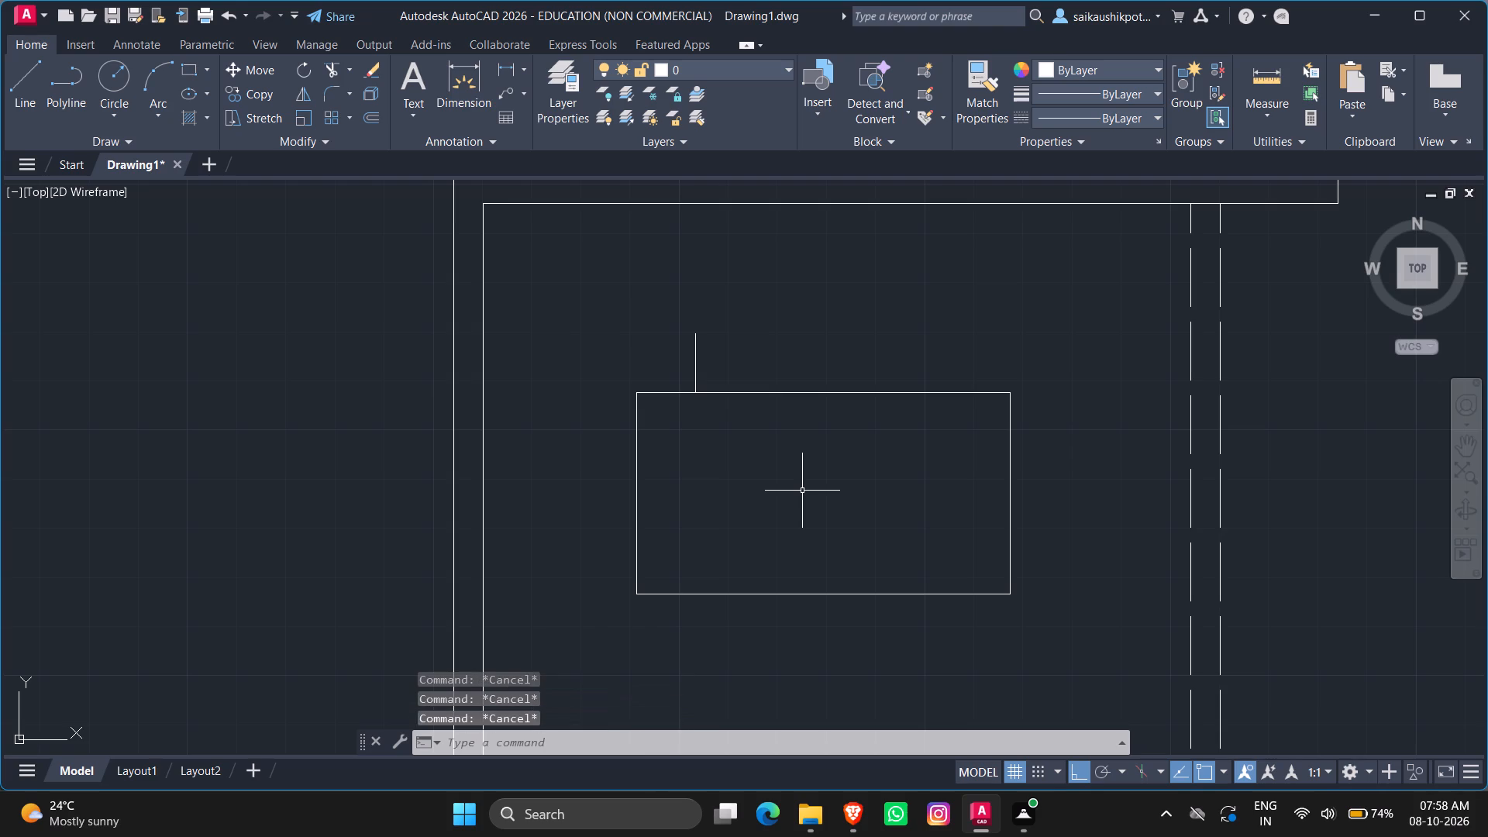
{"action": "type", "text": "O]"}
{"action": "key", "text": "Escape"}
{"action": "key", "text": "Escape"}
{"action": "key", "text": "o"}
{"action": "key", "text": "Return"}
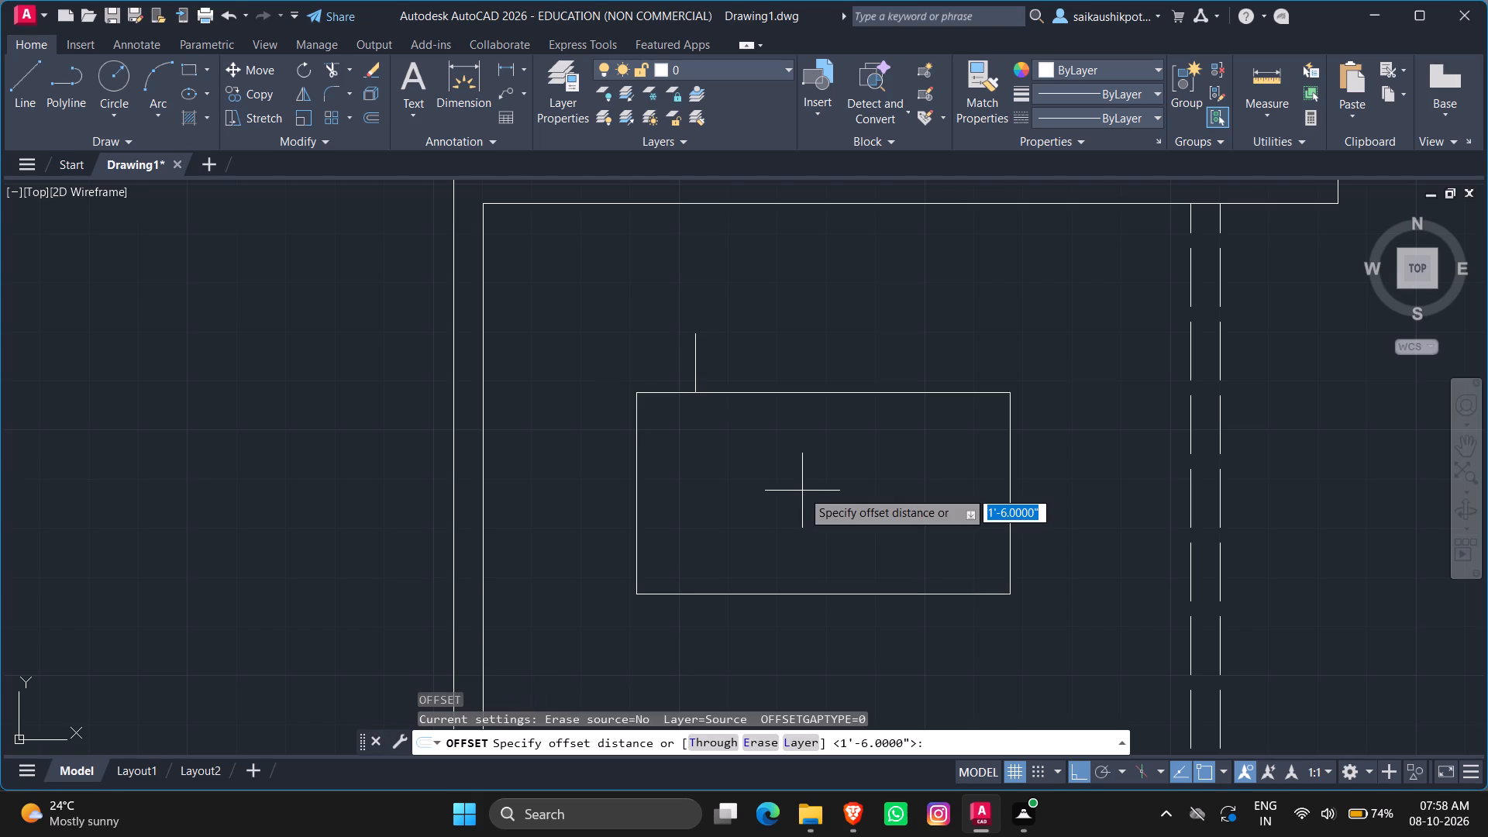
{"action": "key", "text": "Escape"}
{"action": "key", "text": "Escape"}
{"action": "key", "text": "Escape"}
Offset the short vertical line above the rectangle five times toward the dashed line, each copy 1' from the previous one.
{"action": "key", "text": "o"}
{"action": "key", "text": "Return"}
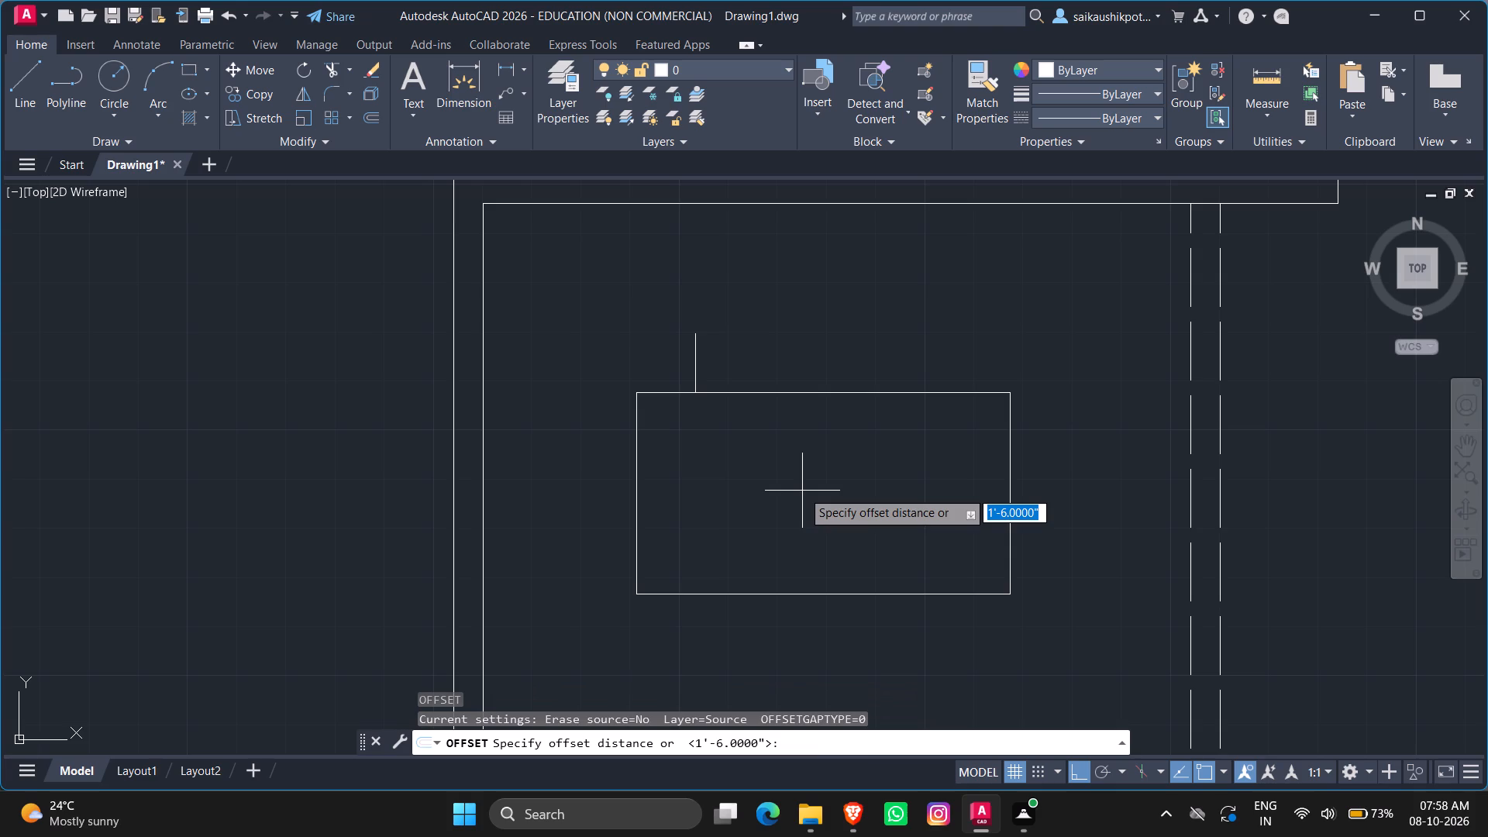
{"action": "type", "text": "1'"}
{"action": "key", "text": "Return"}
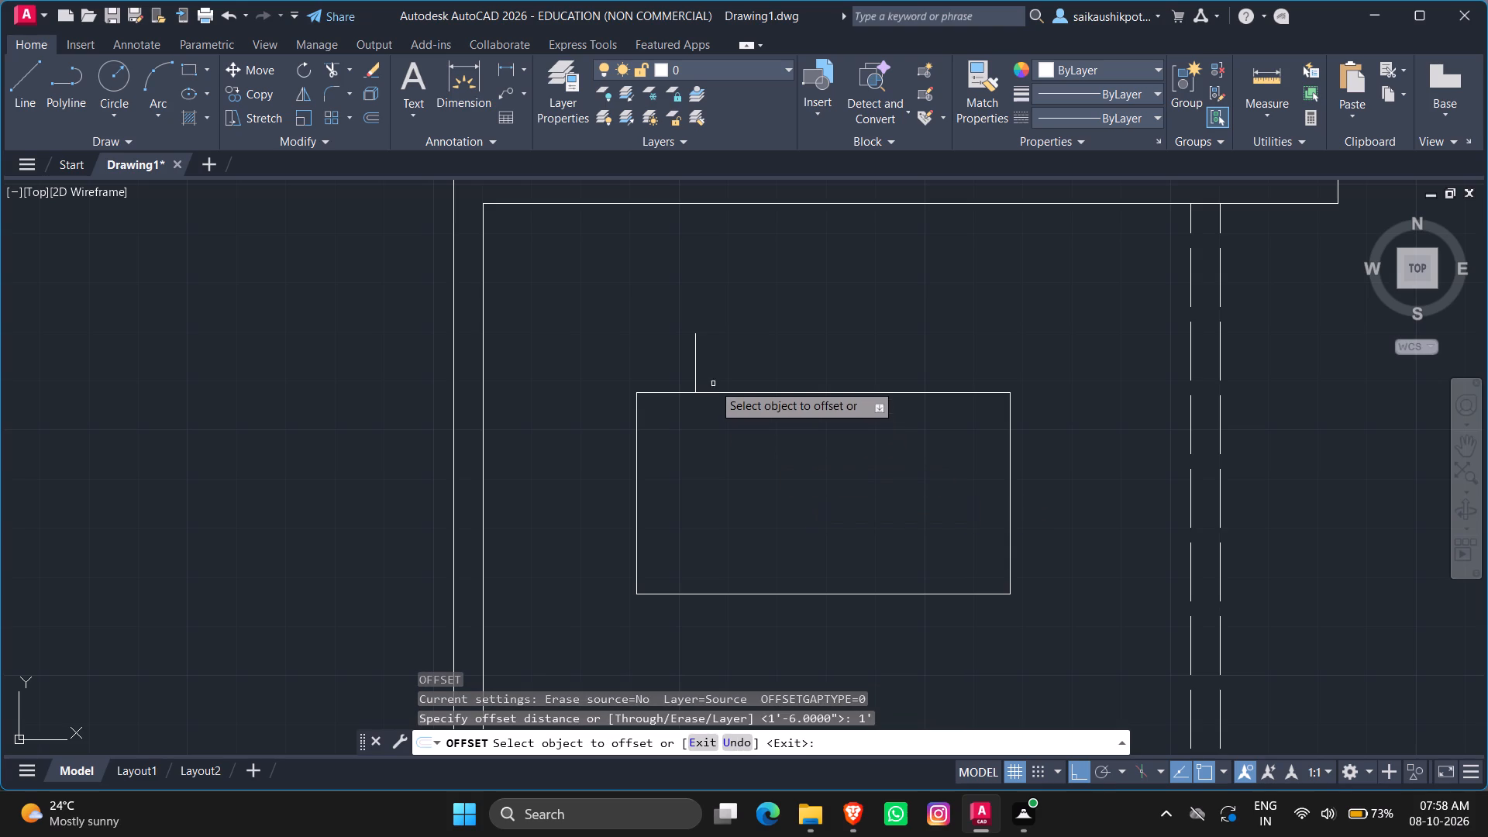
{"action": "left_click", "coordinate": [693, 359]}
{"action": "left_click", "coordinate": [917, 357]}
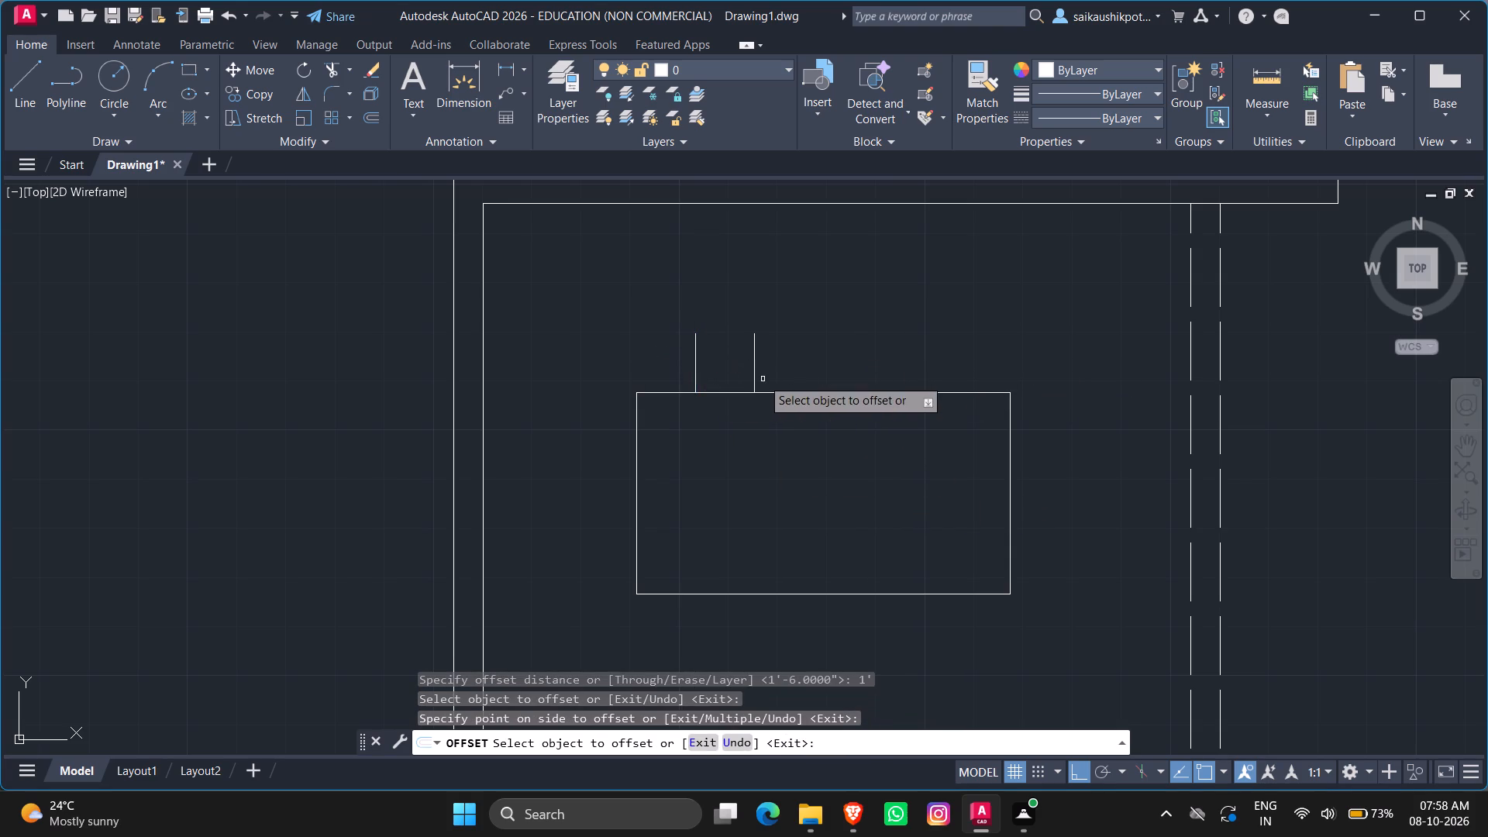
{"action": "left_click", "coordinate": [756, 372]}
{"action": "left_click", "coordinate": [860, 374]}
{"action": "left_click", "coordinate": [815, 374]}
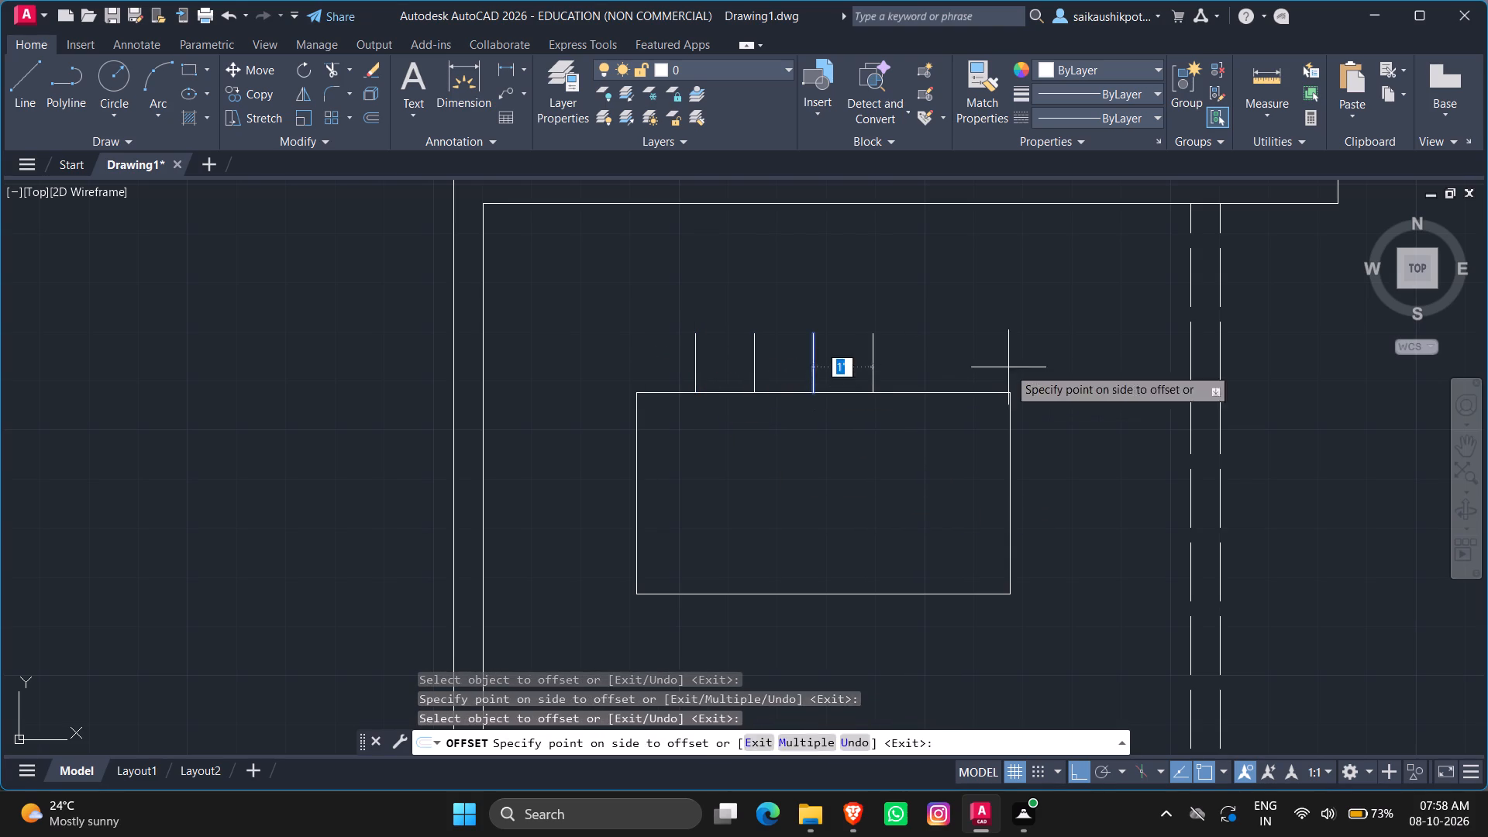
{"action": "left_click", "coordinate": [1008, 367]}
{"action": "left_click", "coordinate": [874, 371]}
{"action": "left_click", "coordinate": [1142, 371]}
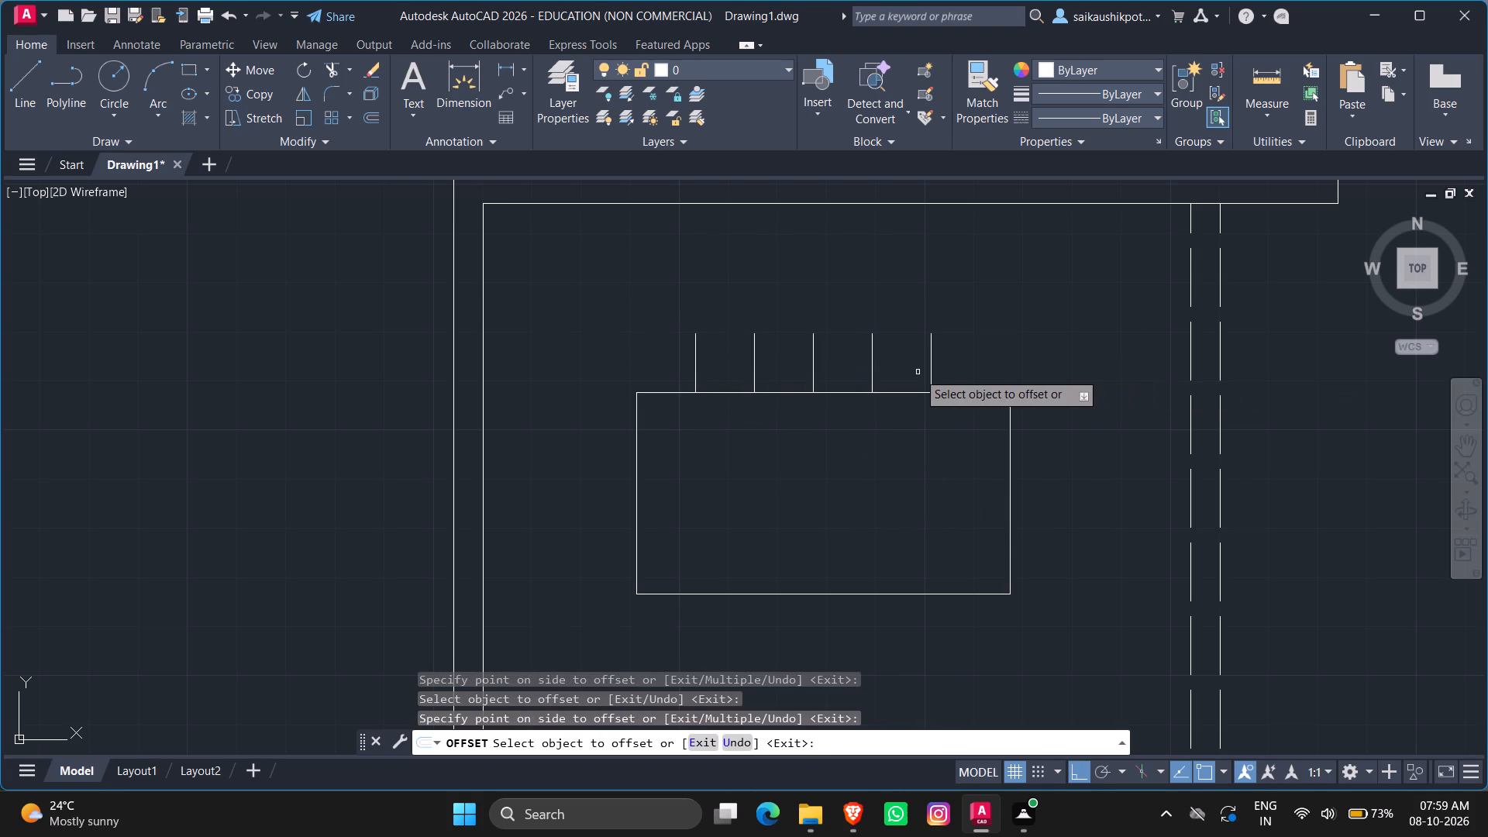
{"action": "left_click", "coordinate": [932, 381]}
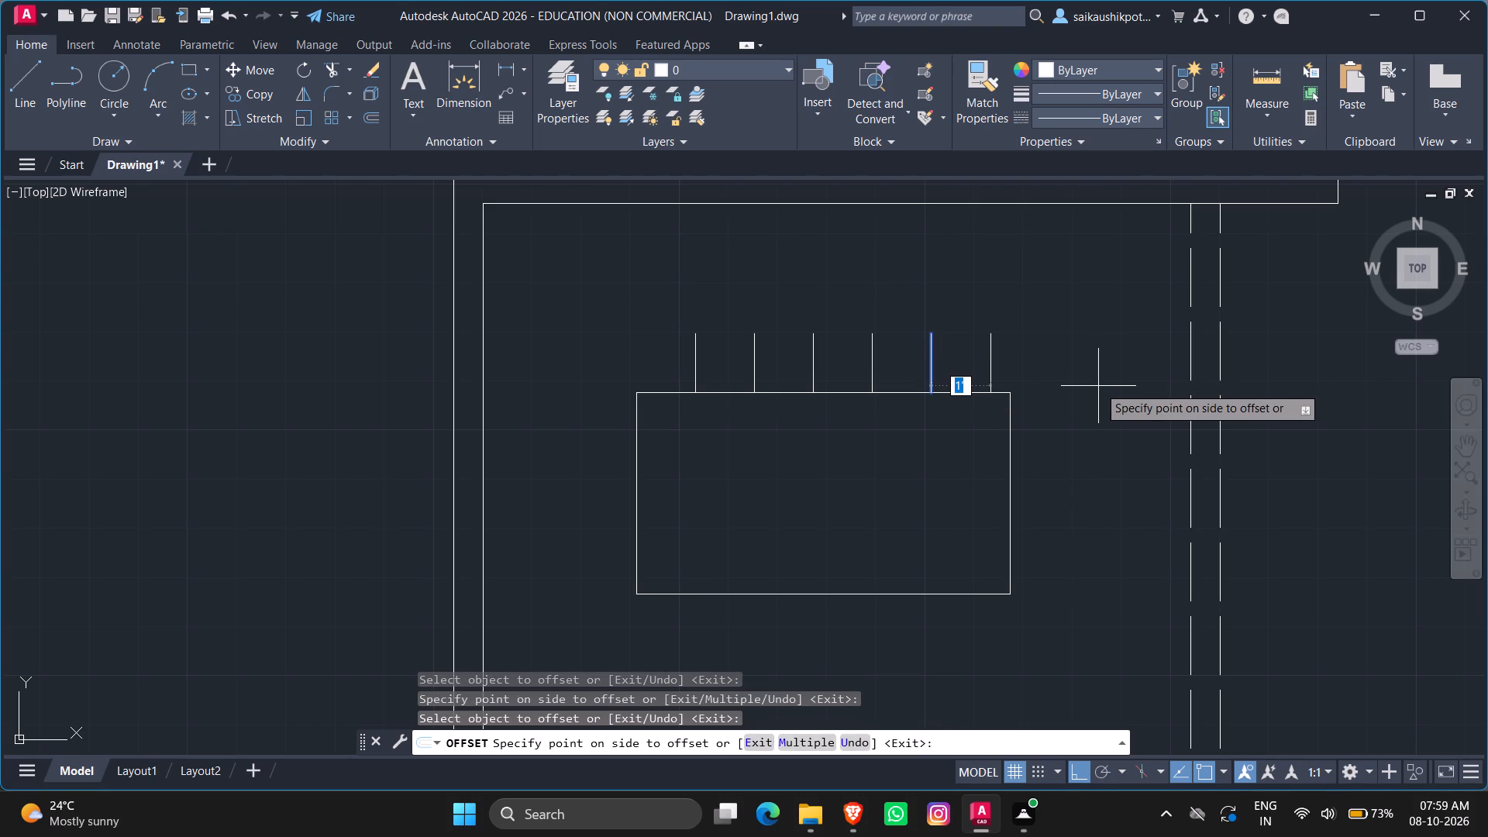
{"action": "left_click", "coordinate": [1098, 386]}
{"action": "key", "text": "Escape"}
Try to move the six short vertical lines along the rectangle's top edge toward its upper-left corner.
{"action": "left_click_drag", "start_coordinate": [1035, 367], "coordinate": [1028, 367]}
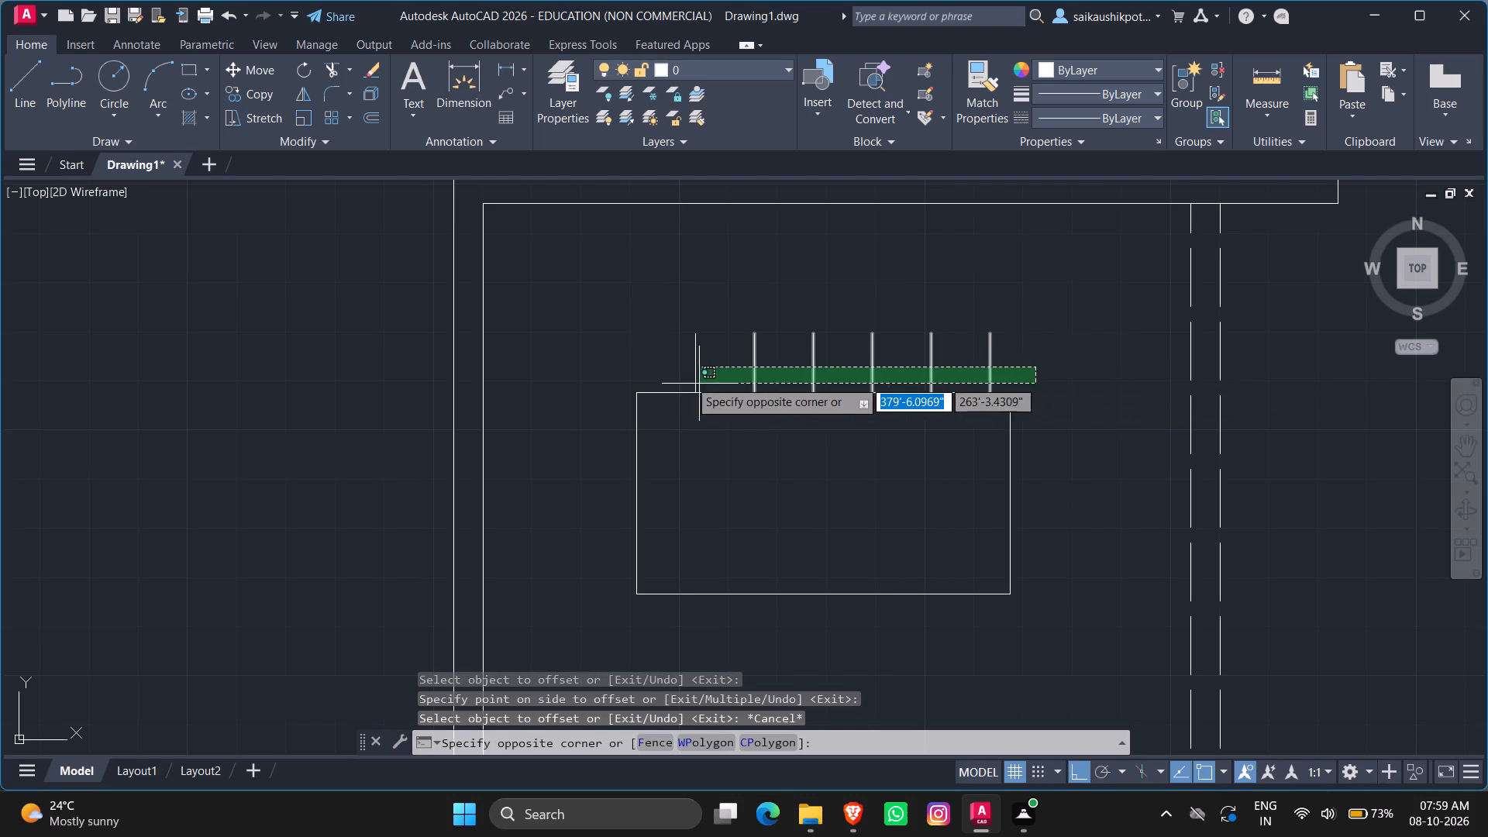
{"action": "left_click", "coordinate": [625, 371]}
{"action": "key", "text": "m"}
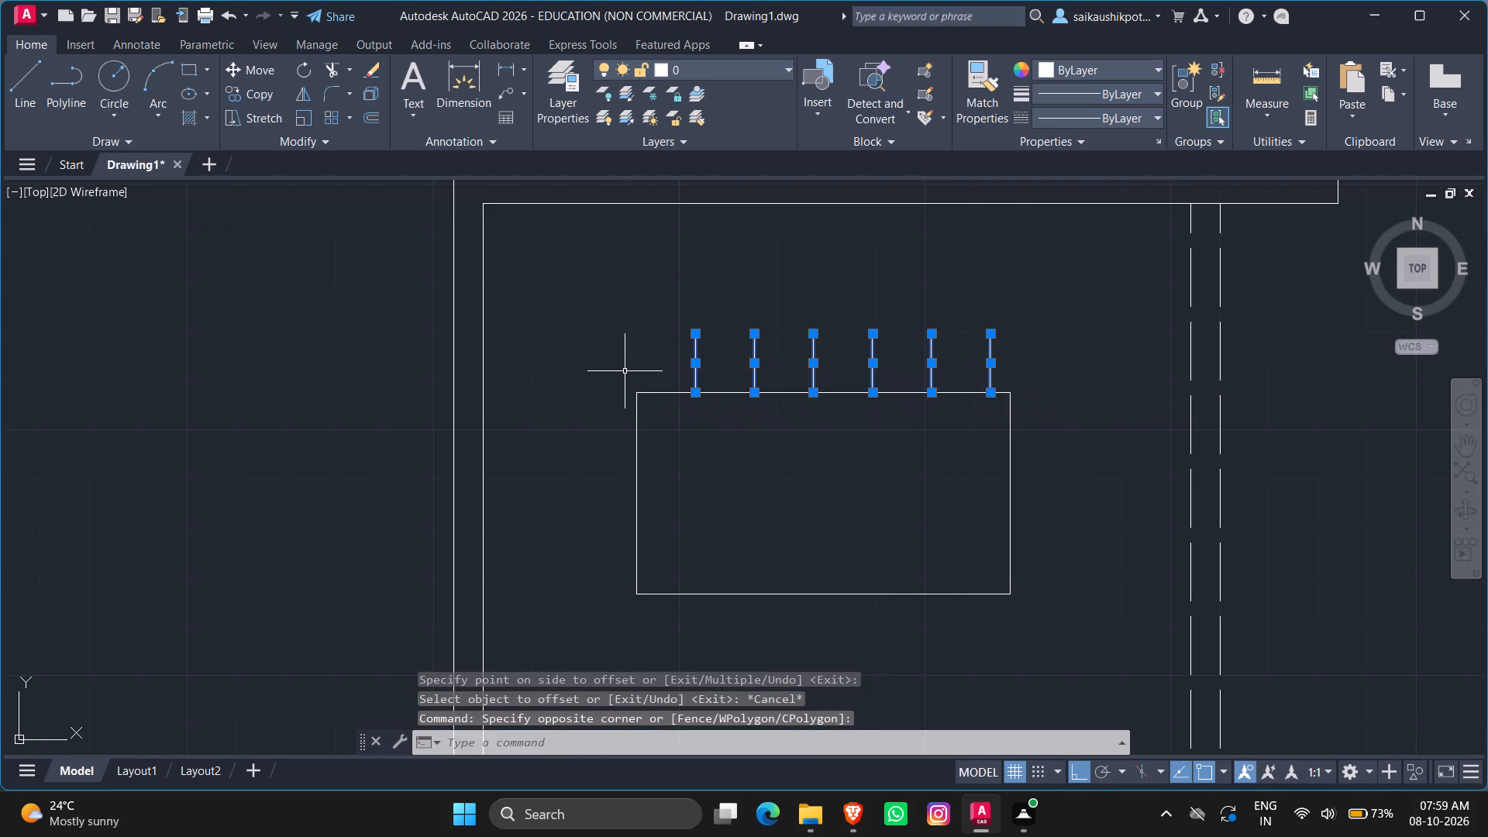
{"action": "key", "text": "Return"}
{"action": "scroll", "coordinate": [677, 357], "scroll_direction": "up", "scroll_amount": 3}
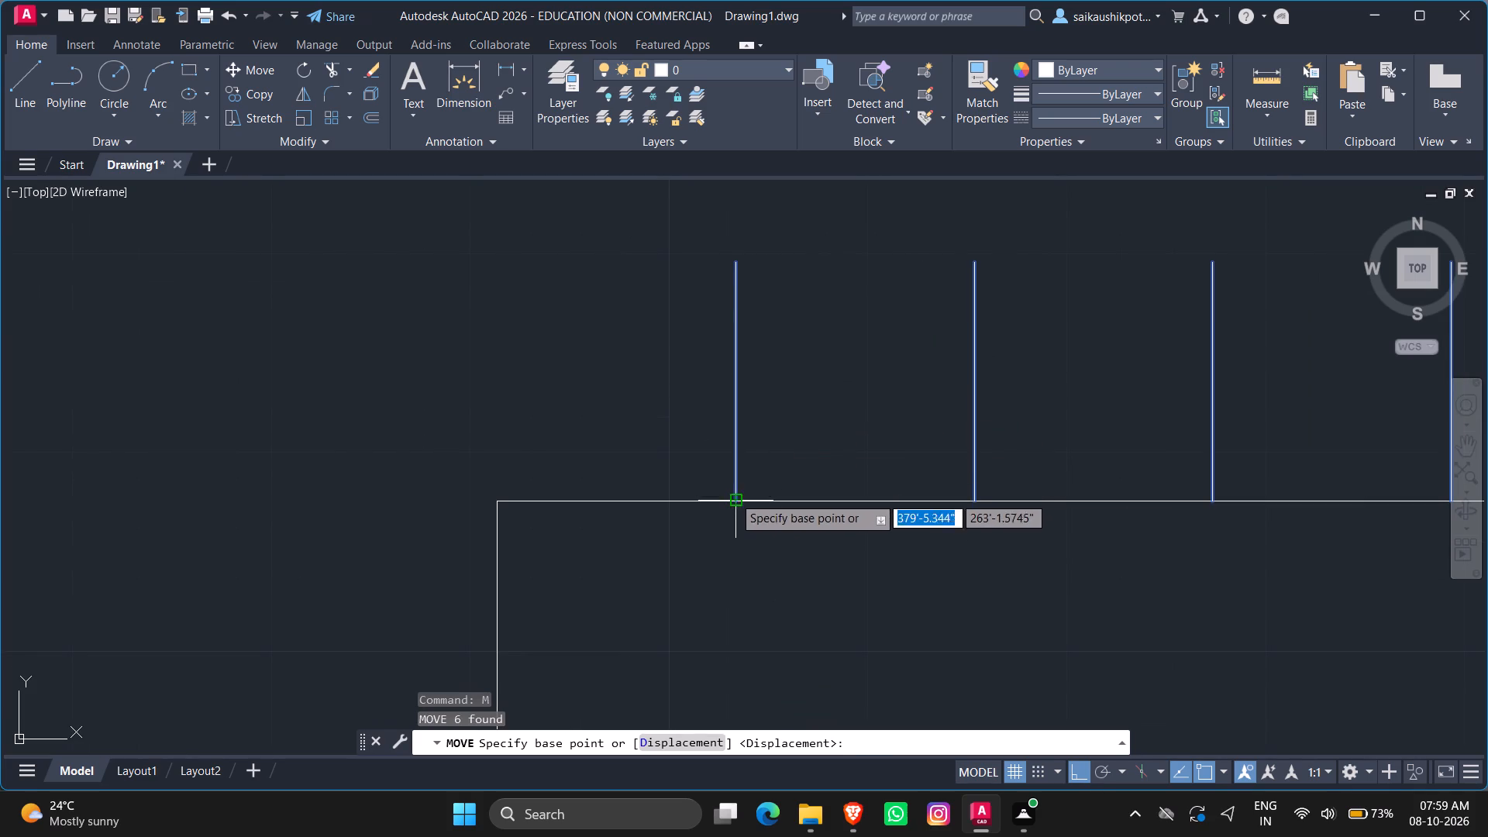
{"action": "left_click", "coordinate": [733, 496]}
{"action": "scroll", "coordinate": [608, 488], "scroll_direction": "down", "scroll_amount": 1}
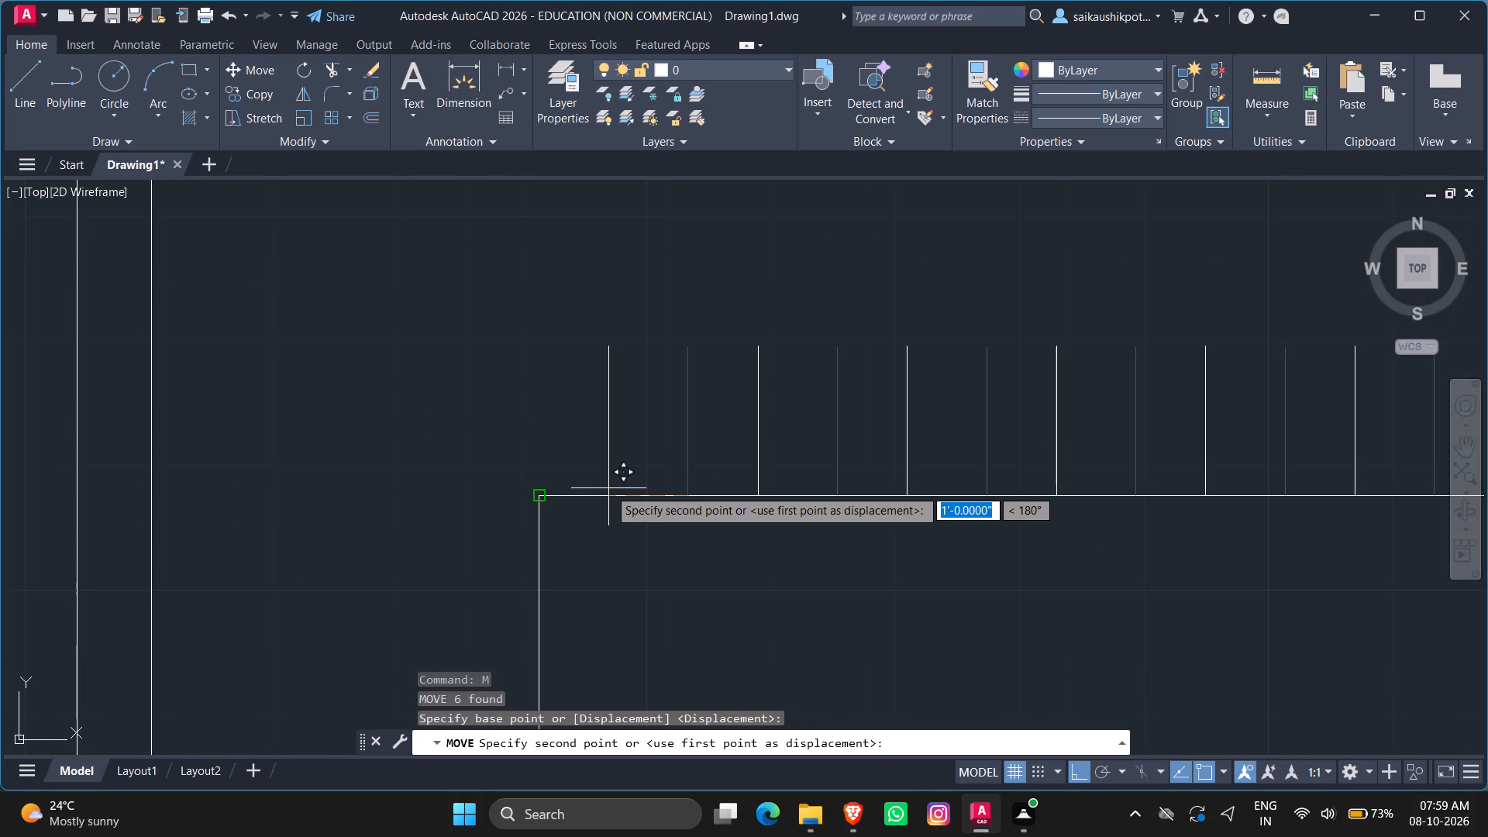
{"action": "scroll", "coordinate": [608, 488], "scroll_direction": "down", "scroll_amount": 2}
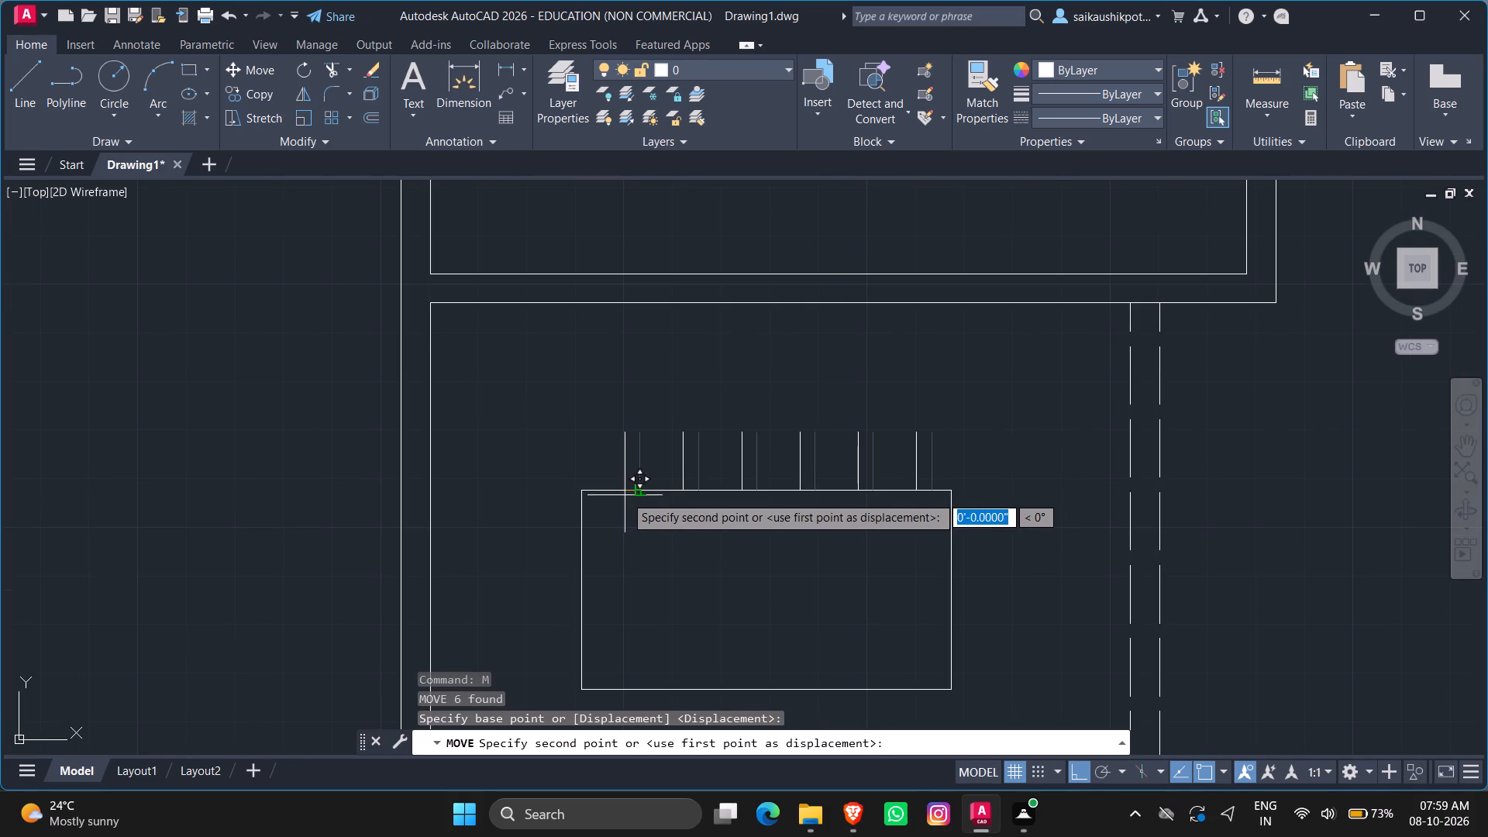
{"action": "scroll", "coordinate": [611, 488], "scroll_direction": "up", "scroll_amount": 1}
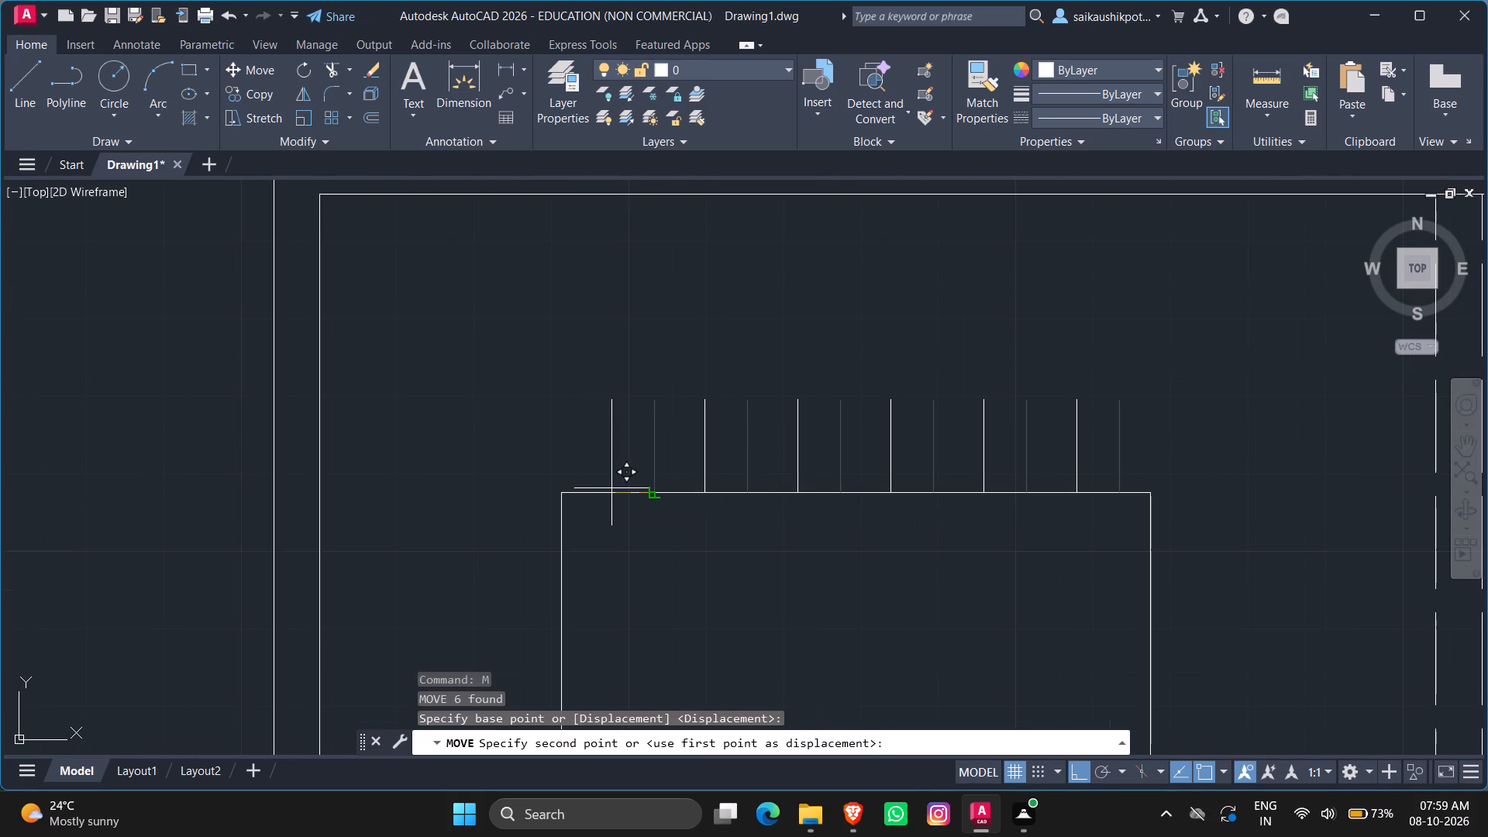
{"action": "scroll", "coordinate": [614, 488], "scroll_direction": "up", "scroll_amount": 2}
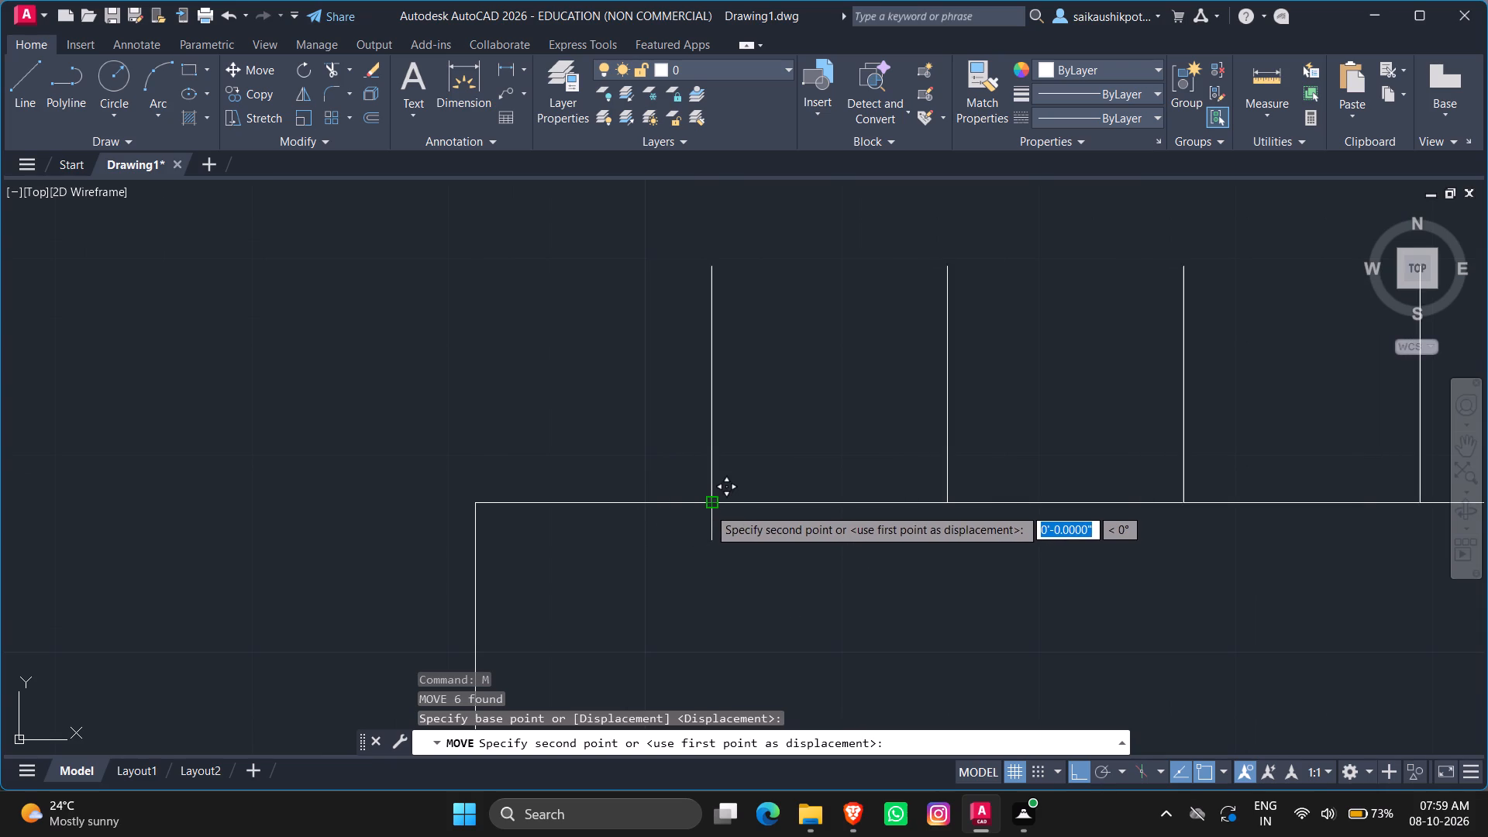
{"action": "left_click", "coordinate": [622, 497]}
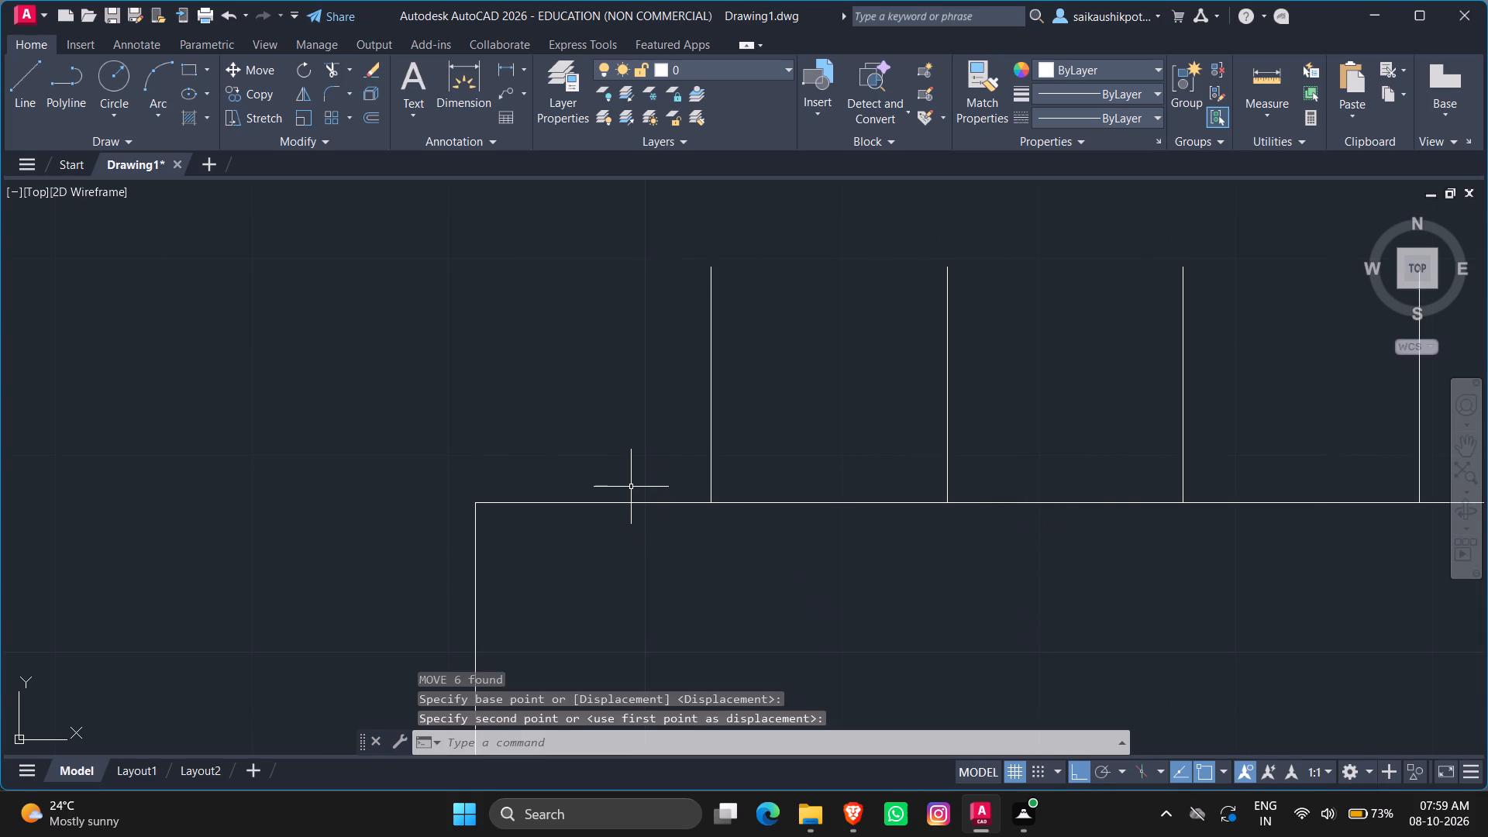
Move the six short vertical lines about 5" left along the rectangle's top edge, with Ortho off.
{"action": "scroll", "coordinate": [1001, 427], "scroll_direction": "down", "scroll_amount": 3}
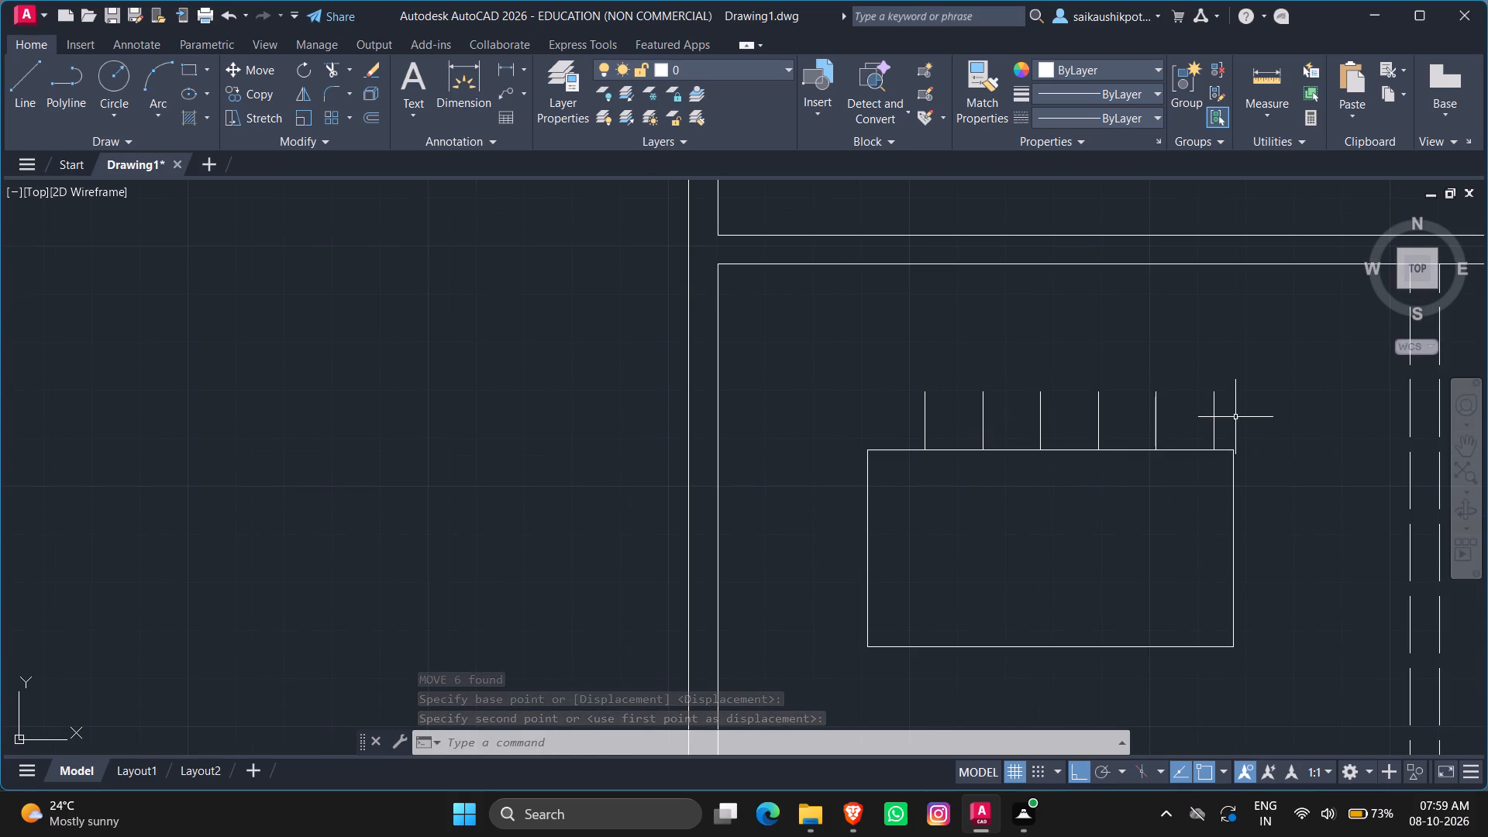
{"action": "left_click_drag", "start_coordinate": [1239, 420], "coordinate": [1216, 418]}
{"action": "left_click", "coordinate": [859, 429]}
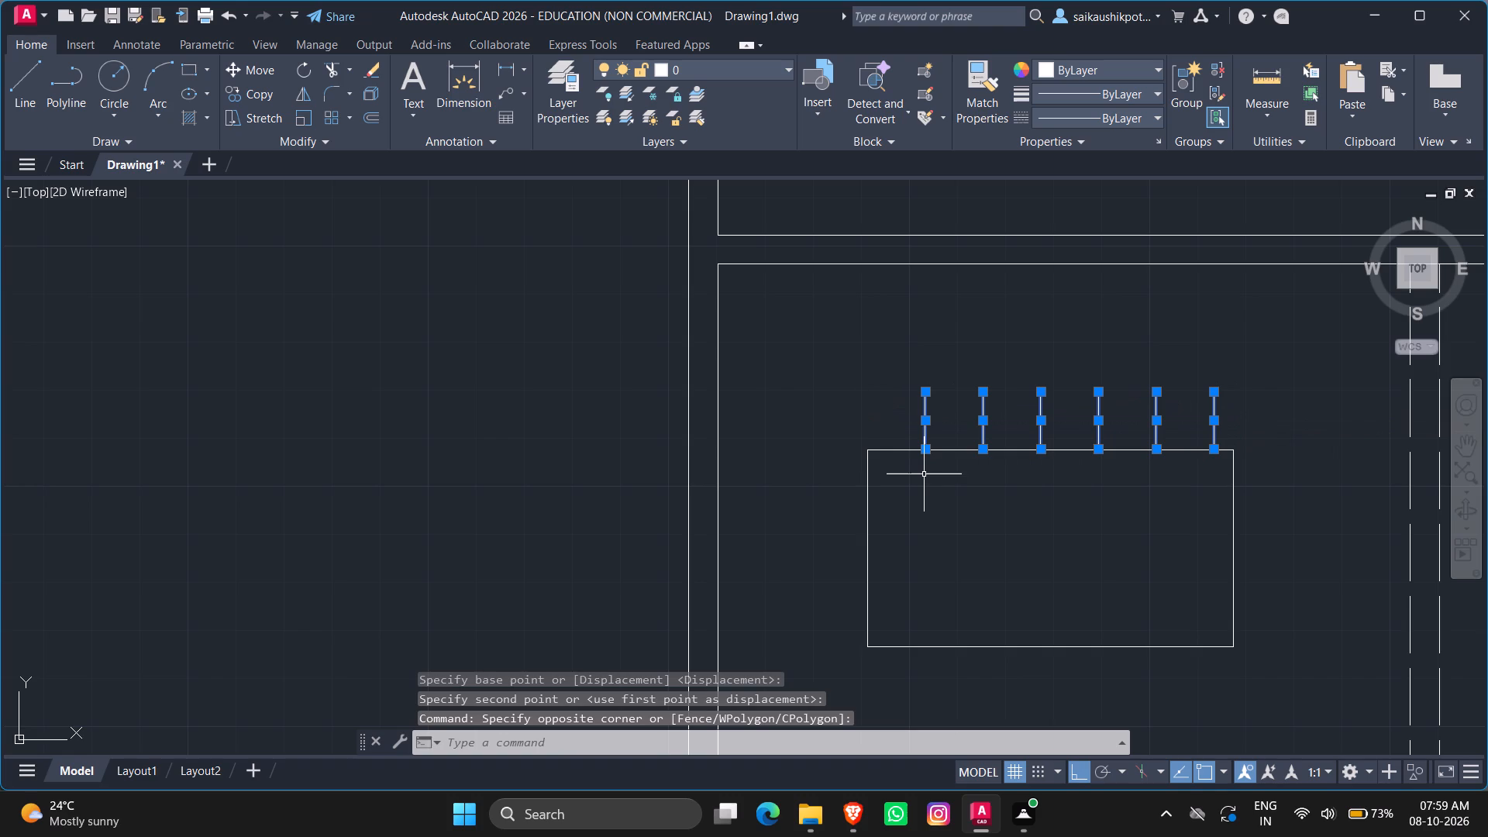
{"action": "key", "text": "m"}
{"action": "key", "text": "Return"}
{"action": "left_click", "coordinate": [931, 448]}
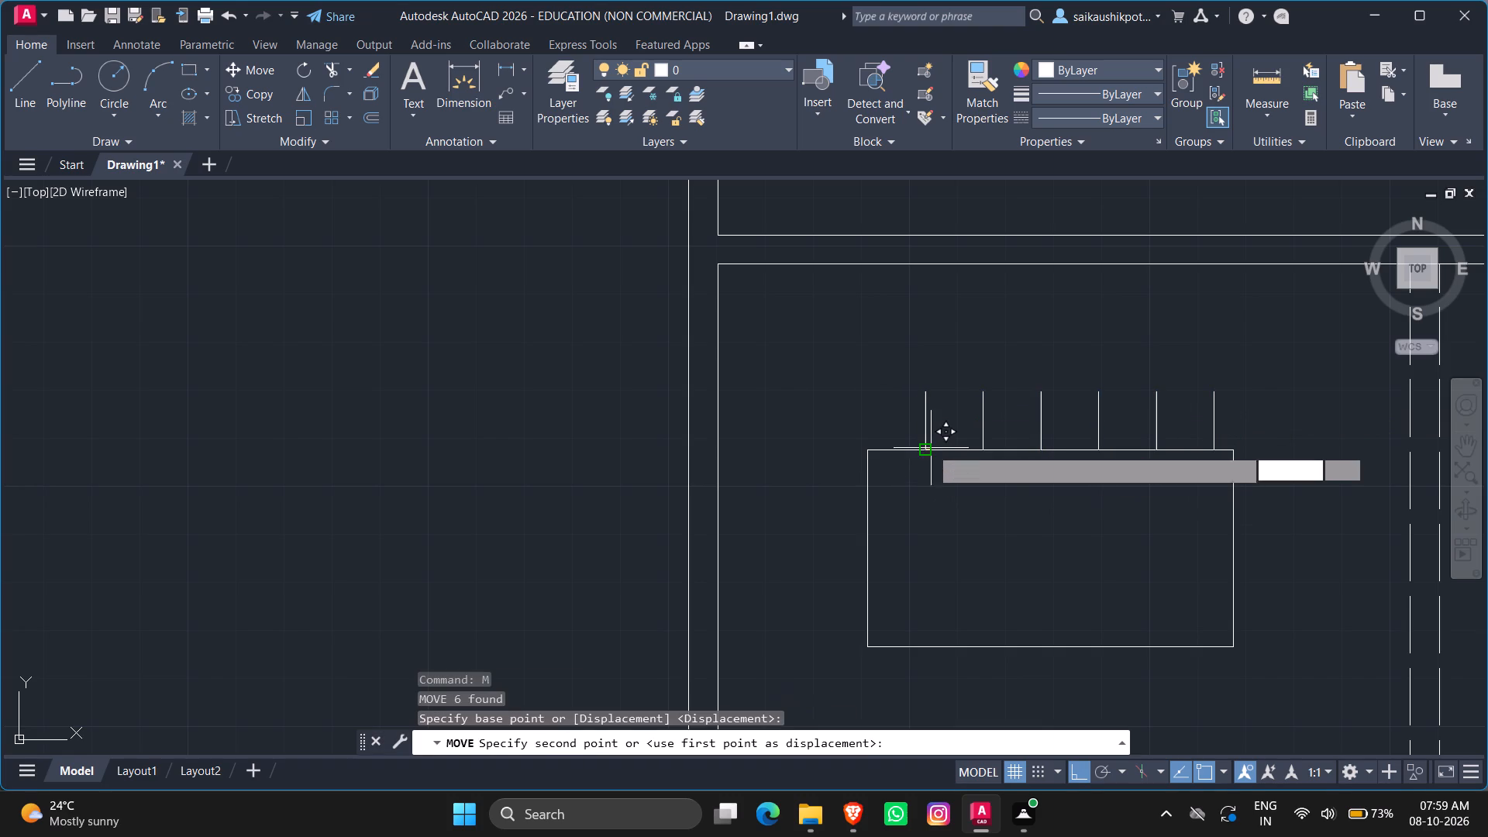
{"action": "key", "text": "F8"}
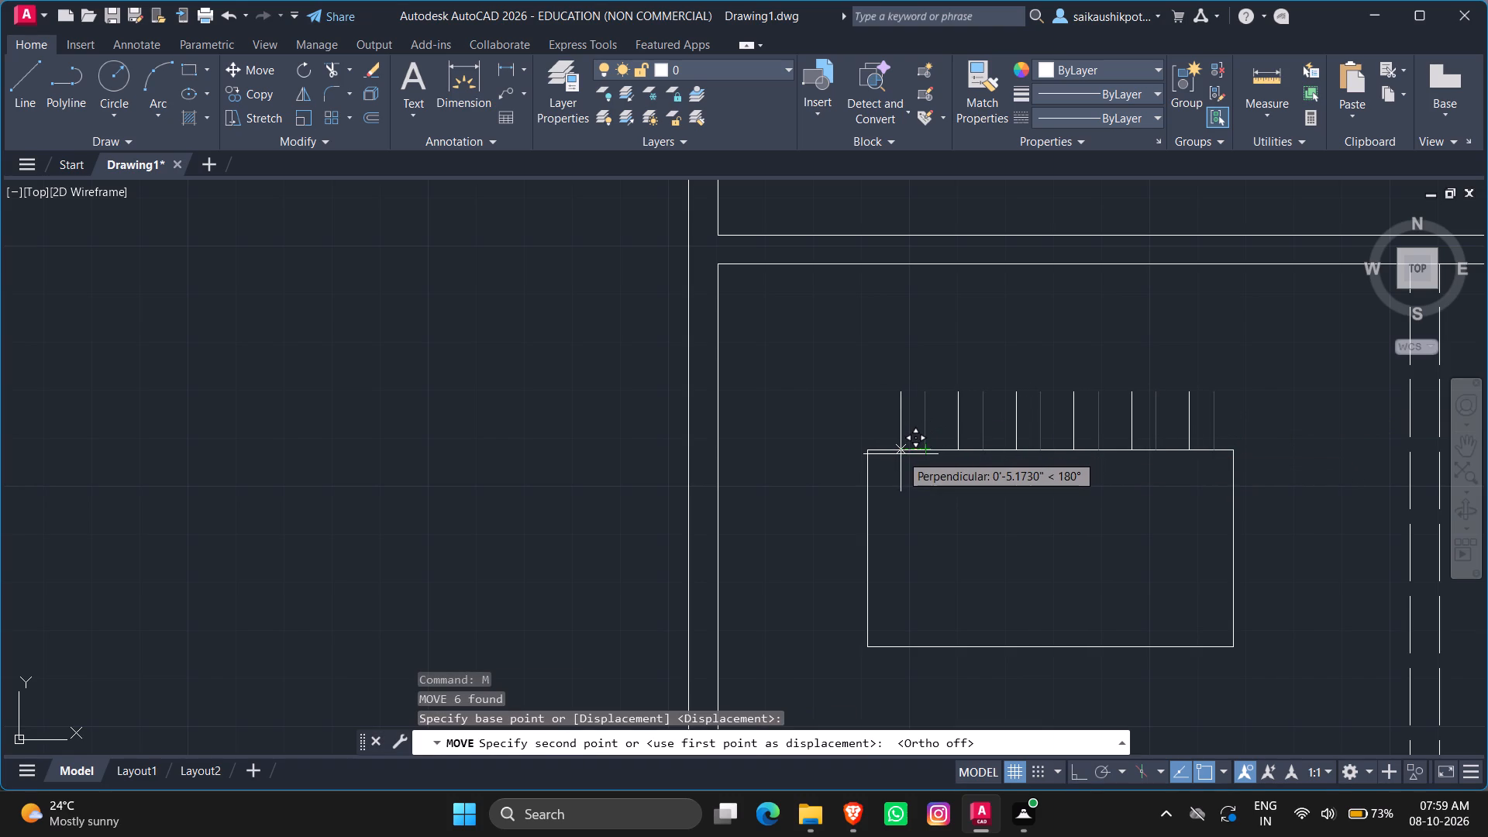
{"action": "left_click", "coordinate": [901, 454]}
{"action": "scroll", "coordinate": [960, 548], "scroll_direction": "down", "scroll_amount": 1}
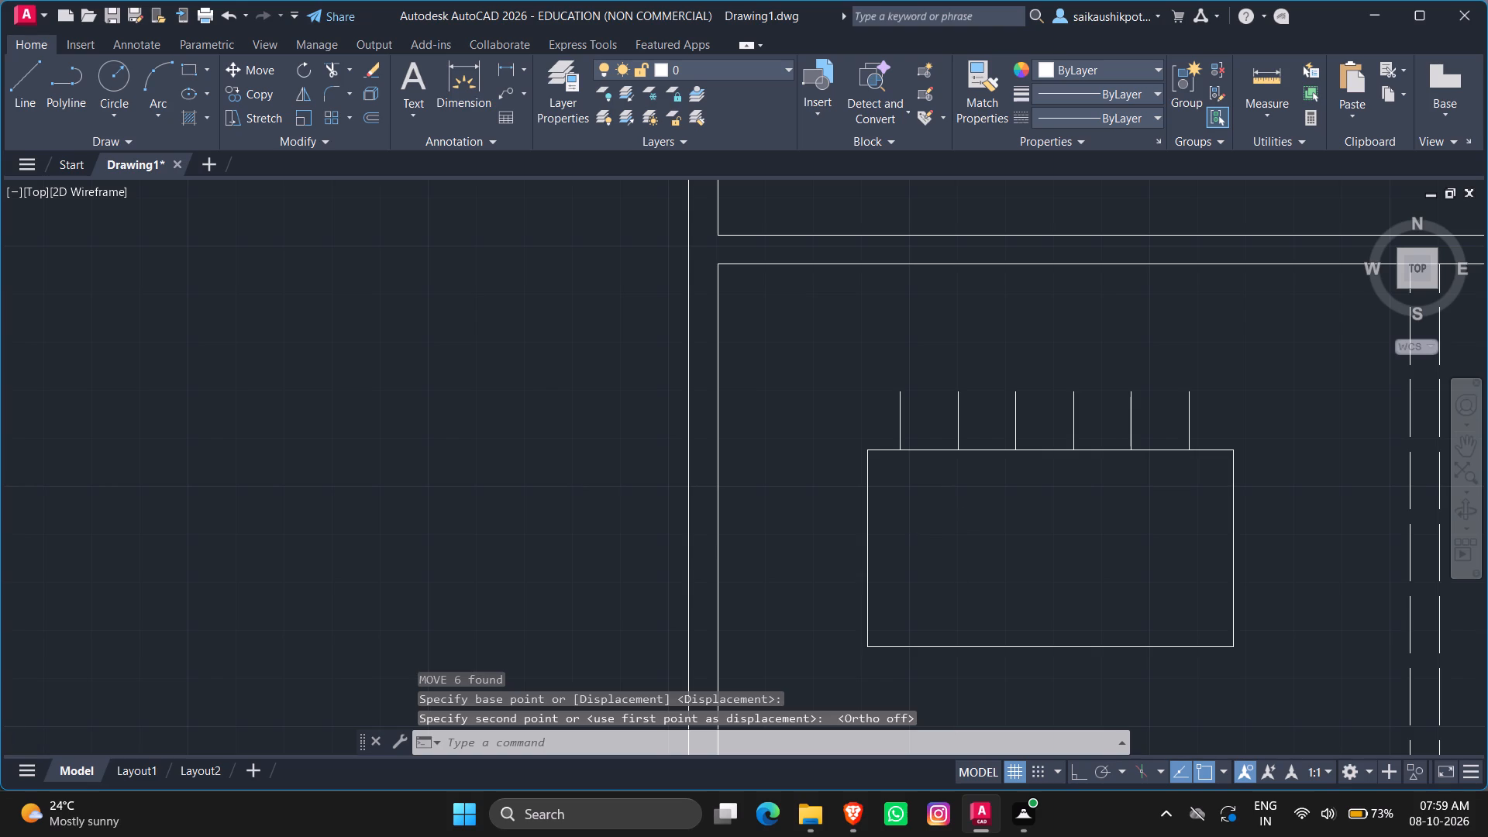
{"action": "key", "text": "Escape"}
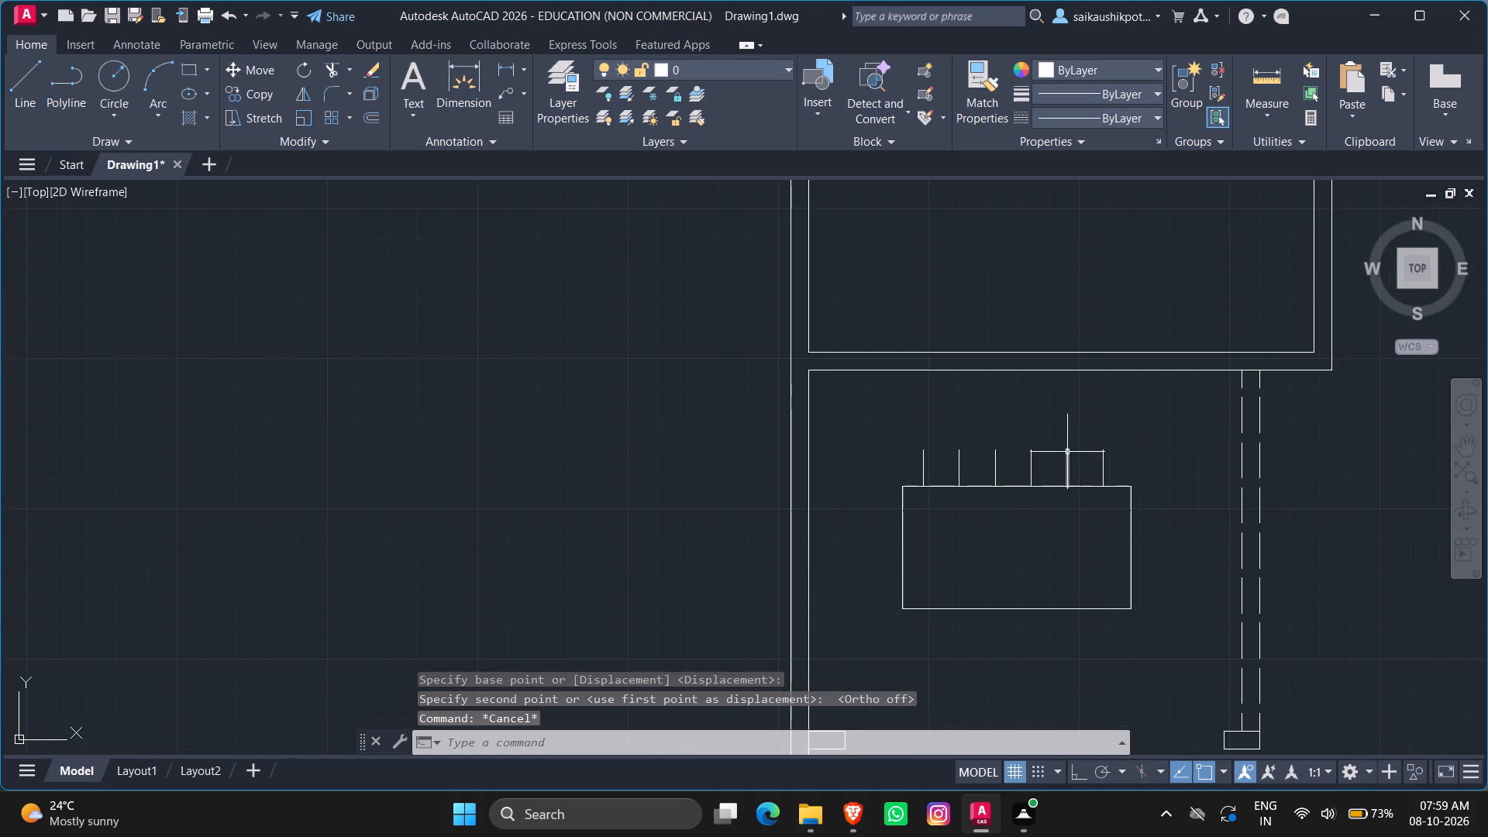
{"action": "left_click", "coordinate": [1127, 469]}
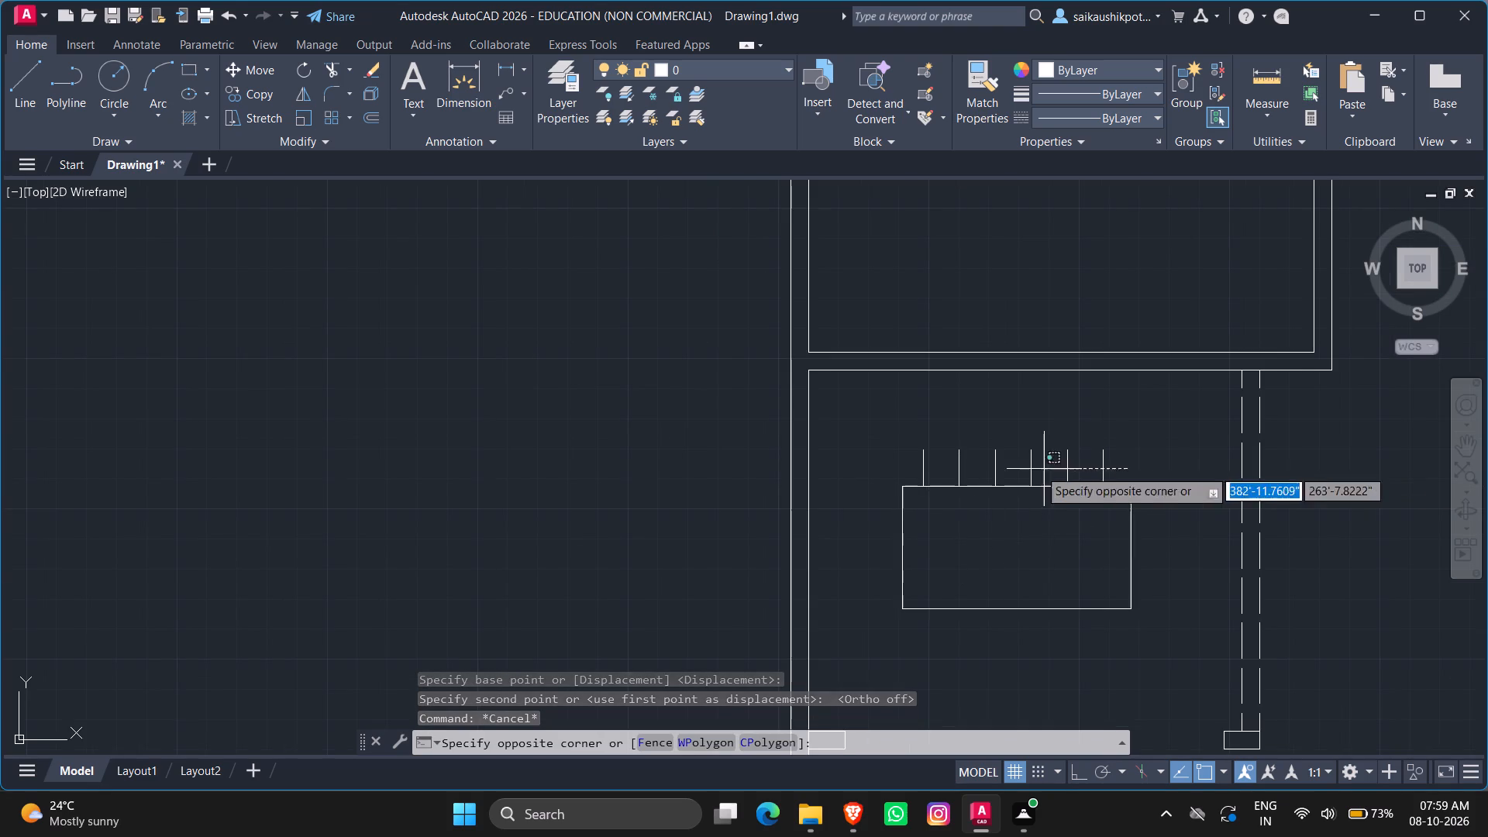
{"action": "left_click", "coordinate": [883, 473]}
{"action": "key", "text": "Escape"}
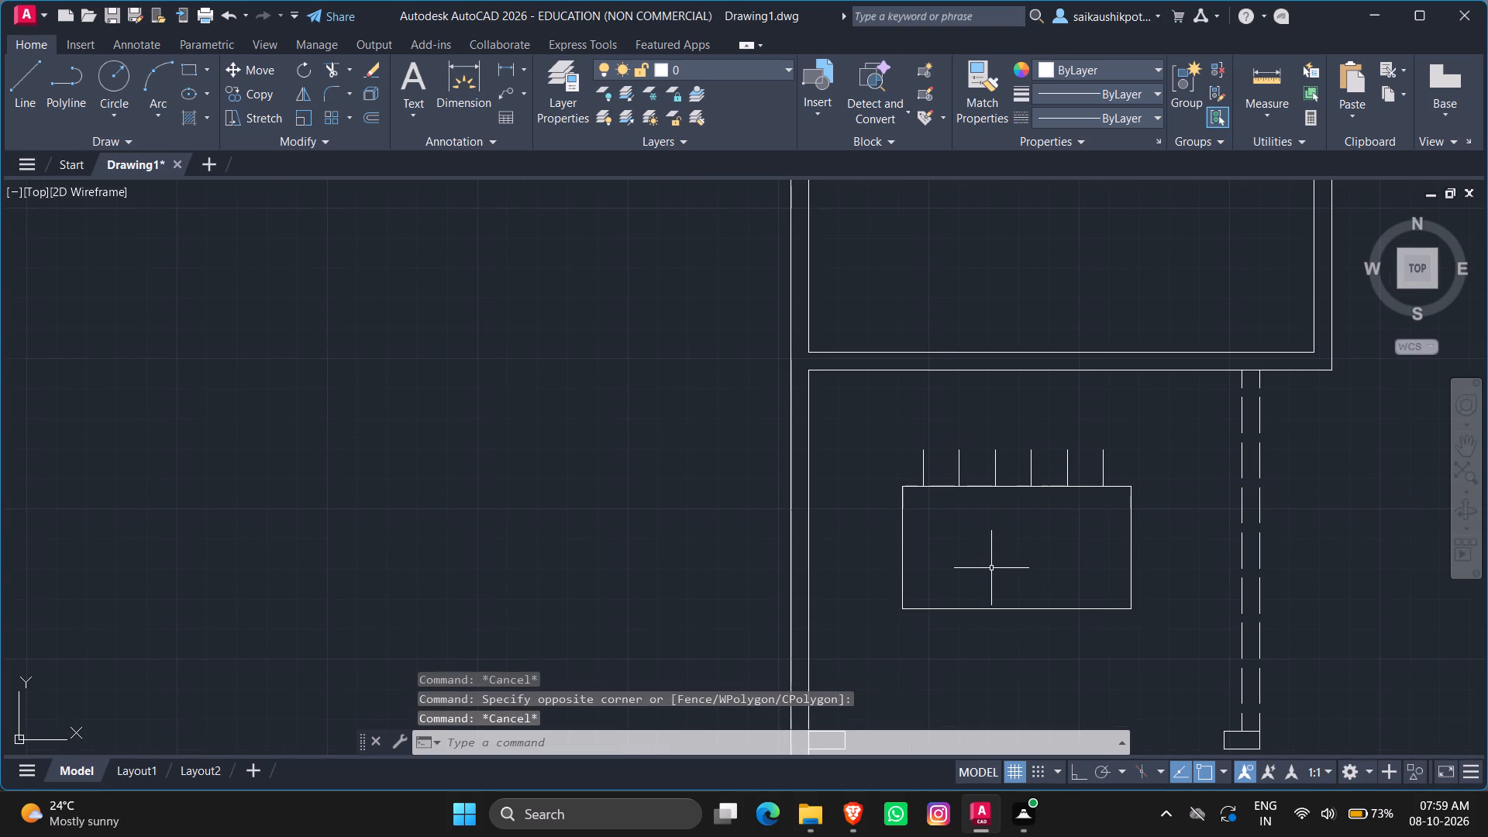
Stretch the lower end of the leftmost short vertical line straight down to the rectangle's bottom edge.
{"action": "scroll", "coordinate": [934, 510], "scroll_direction": "up", "scroll_amount": 1}
{"action": "left_click", "coordinate": [1218, 441]}
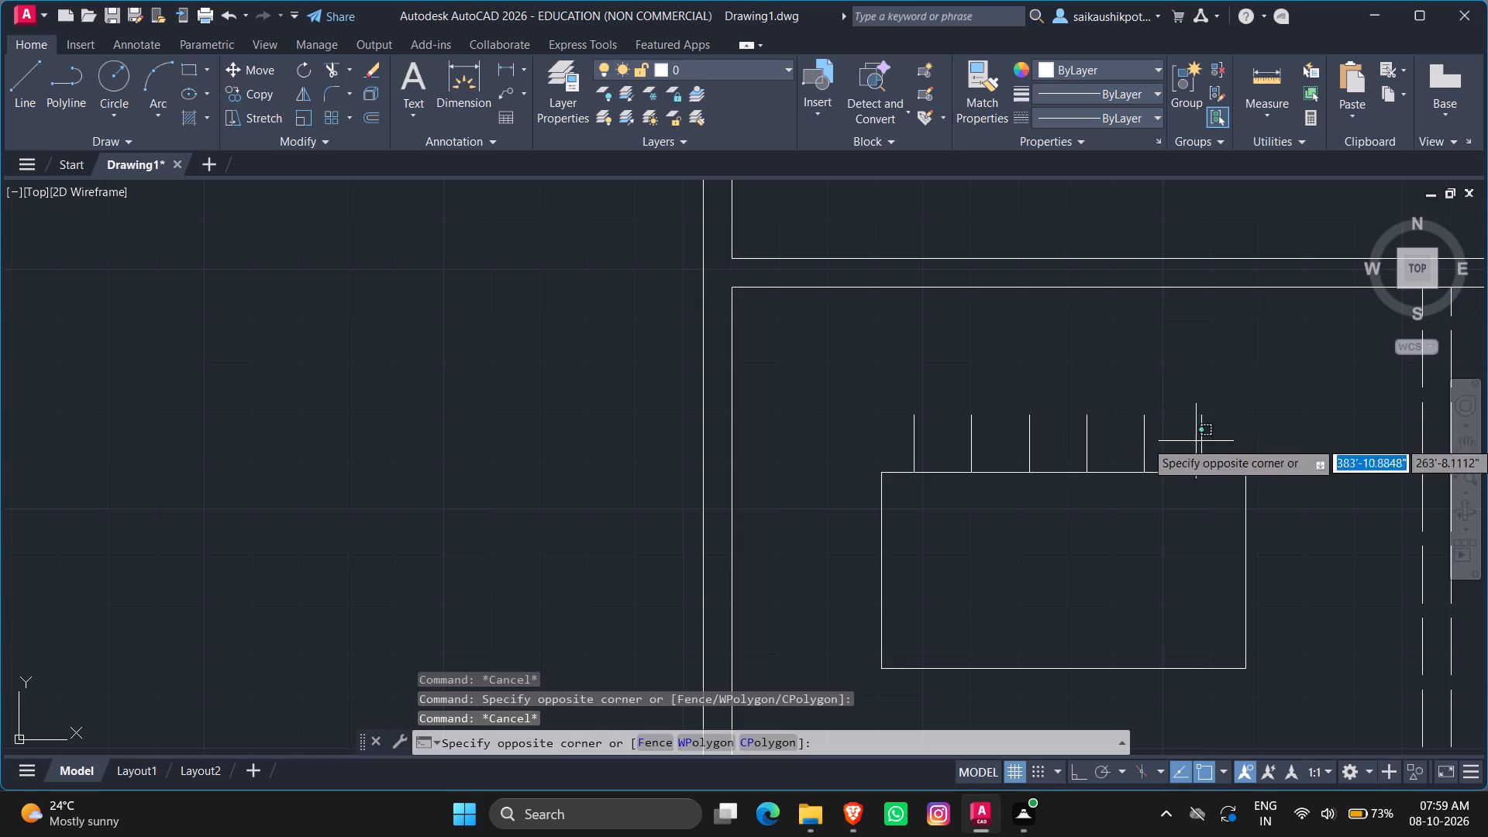
{"action": "left_click", "coordinate": [896, 433]}
{"action": "left_click", "coordinate": [914, 472]}
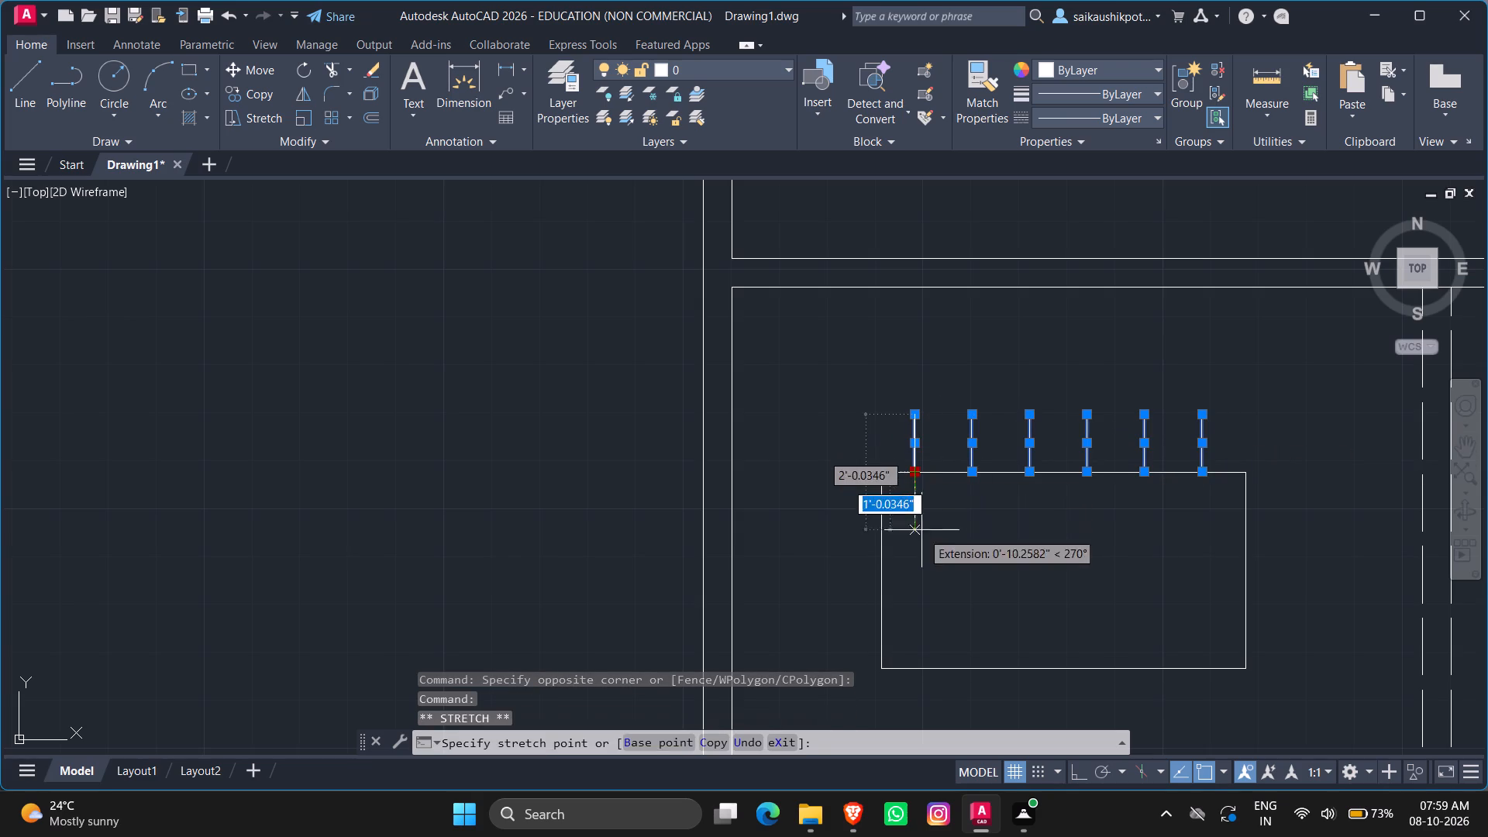
{"action": "left_click", "coordinate": [911, 666]}
{"action": "key", "text": "Escape"}
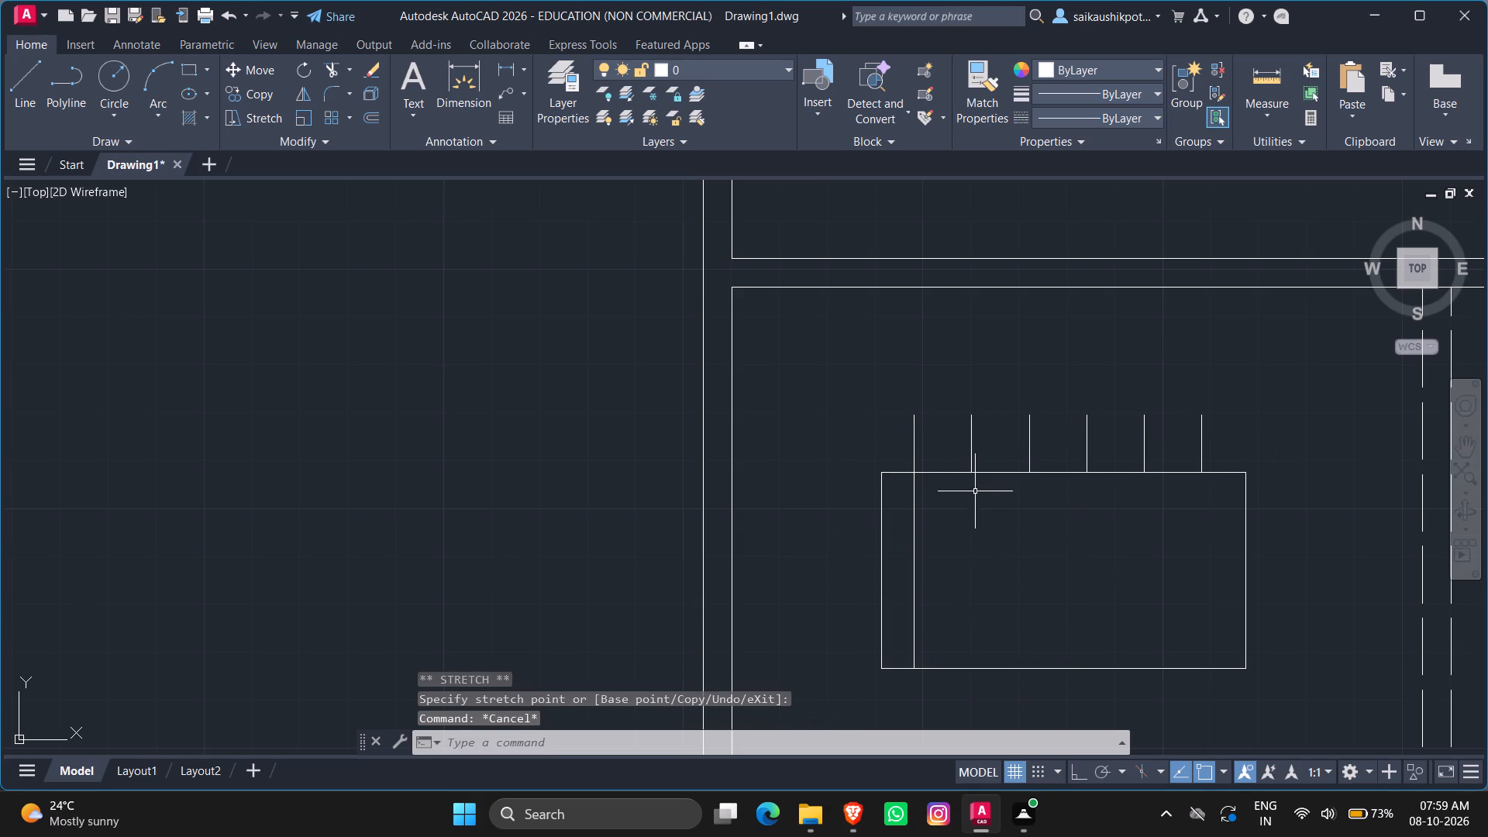
Stretch the lower ends of the second and third vertical lines down to the rectangle's bottom edge, with Ortho on.
{"action": "left_click", "coordinate": [973, 457]}
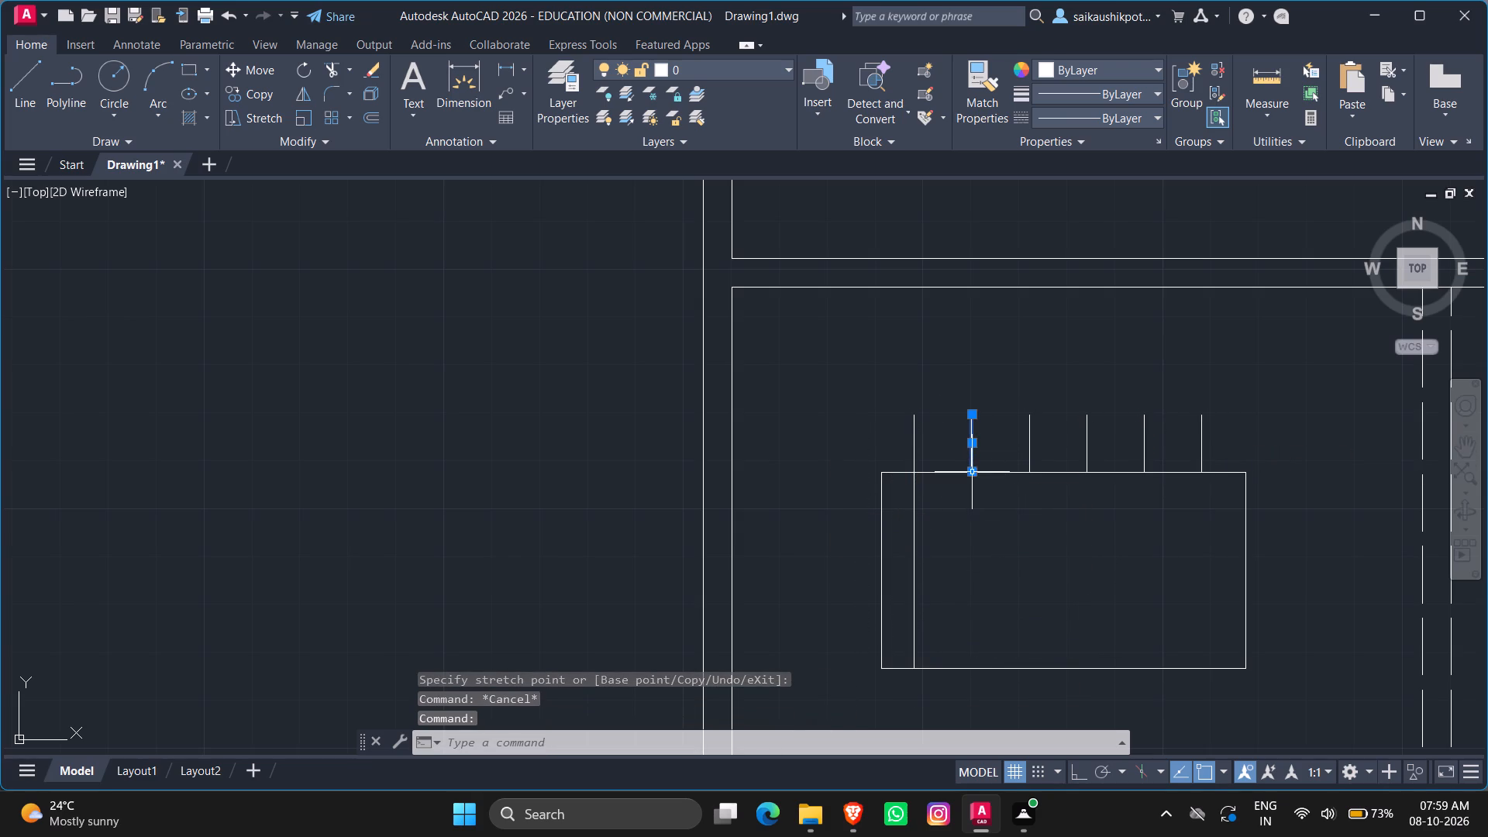
{"action": "left_click", "coordinate": [971, 474]}
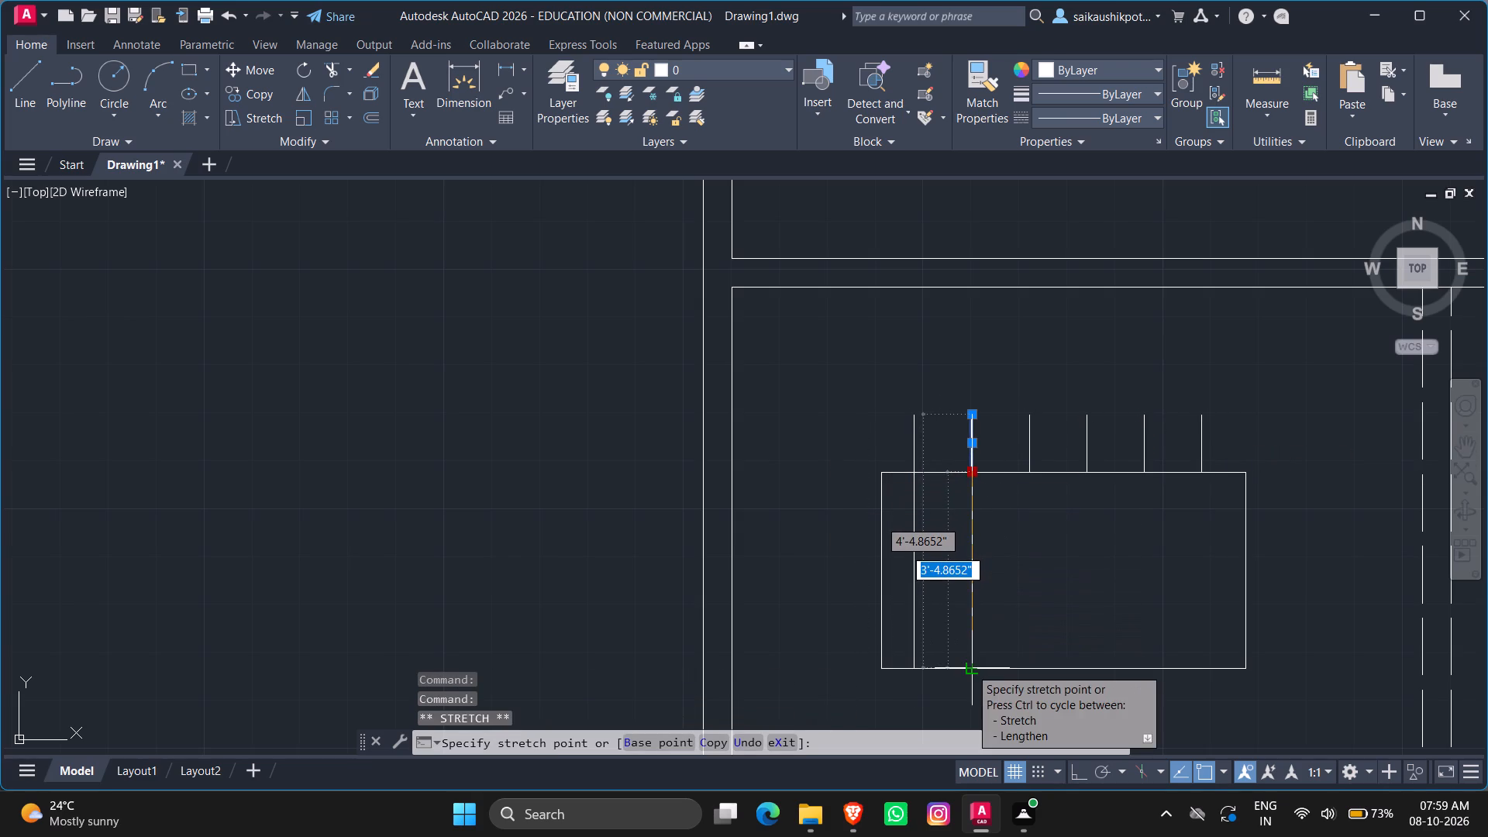
{"action": "key", "text": "F8"}
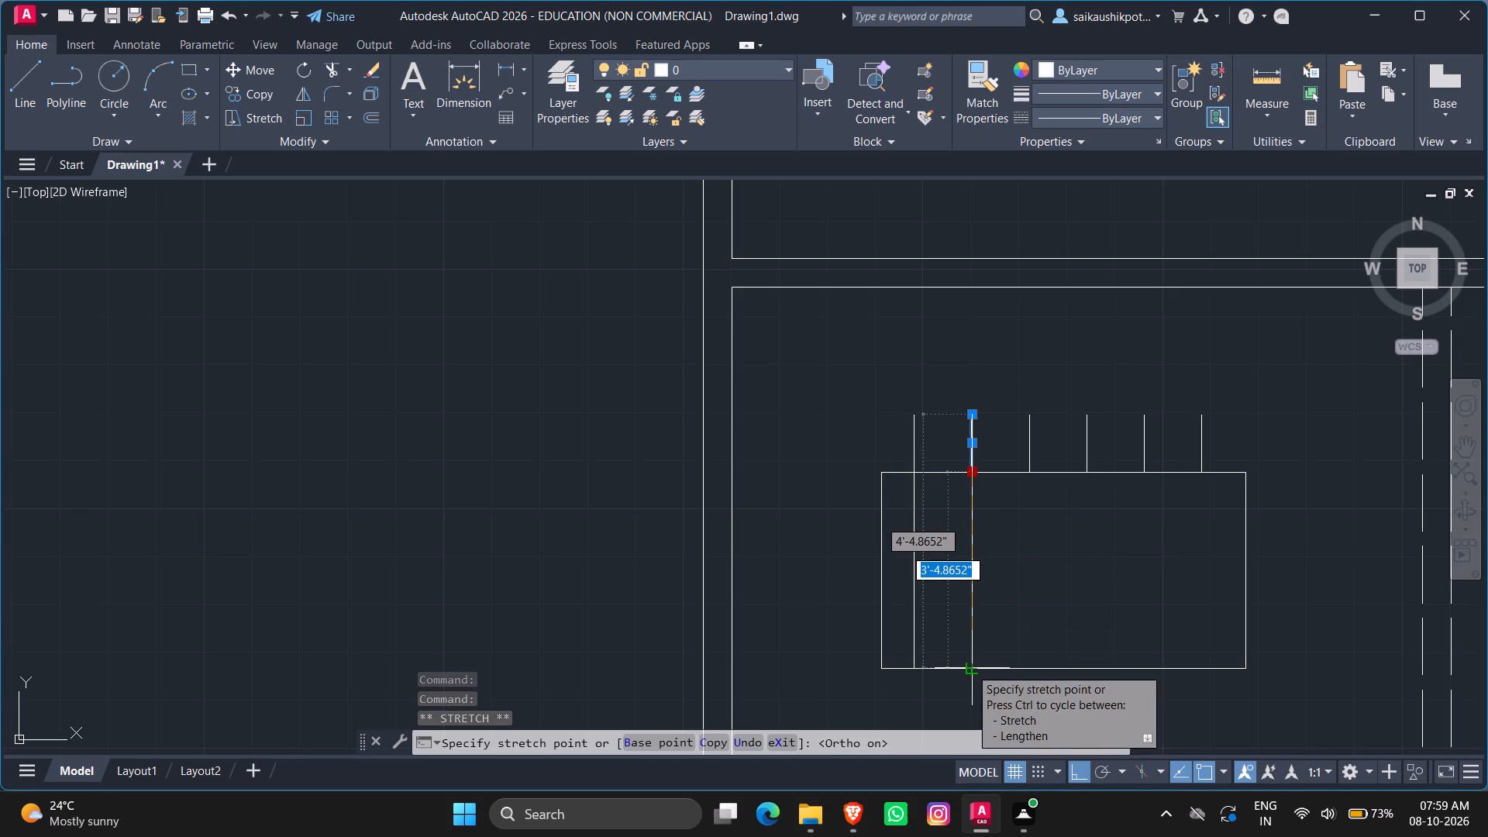
{"action": "left_click", "coordinate": [970, 667]}
{"action": "left_click", "coordinate": [1032, 454]}
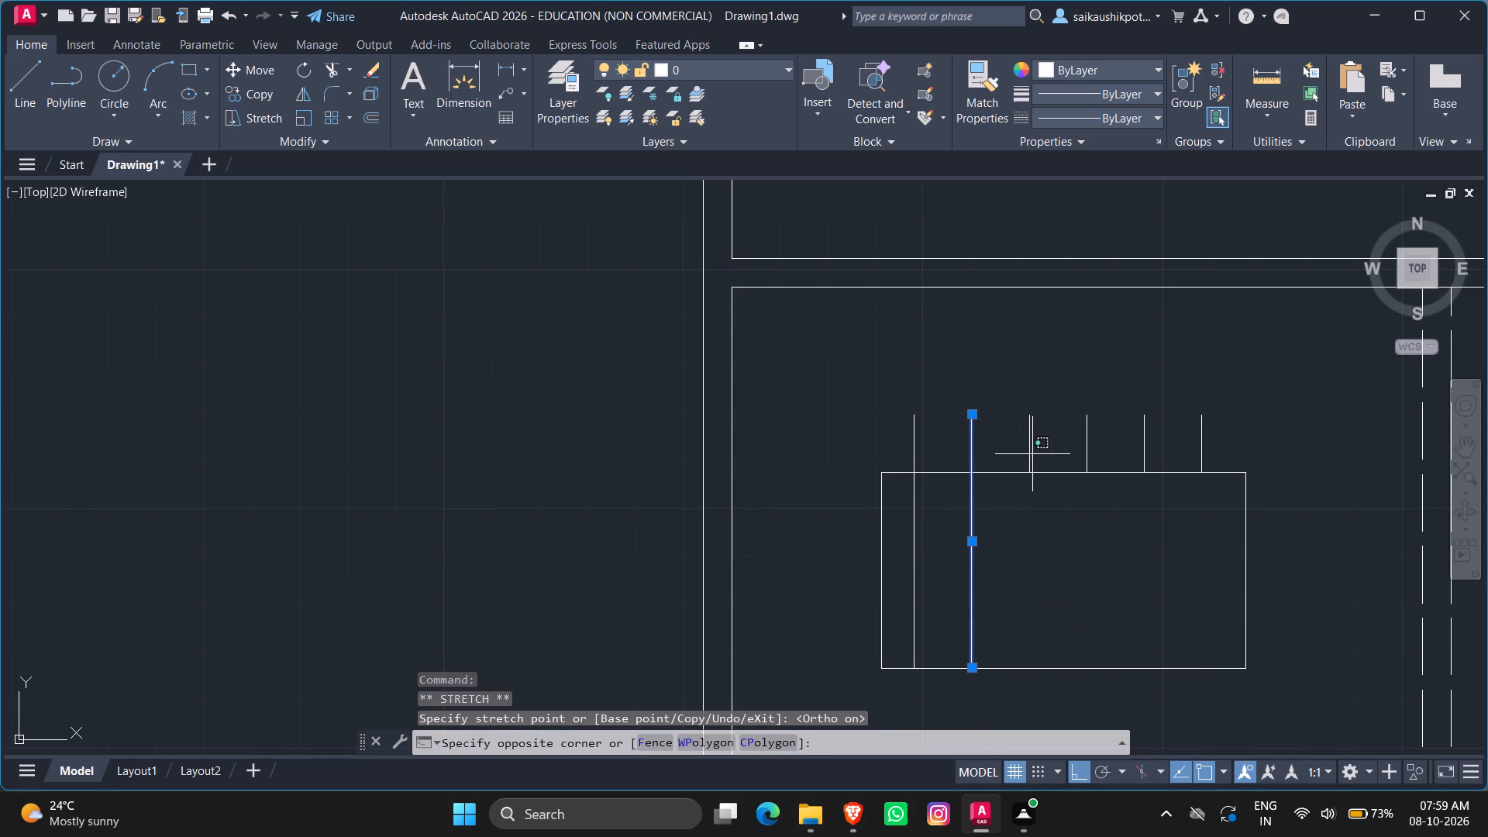
{"action": "left_click", "coordinate": [1026, 459]}
{"action": "left_click", "coordinate": [1028, 476]}
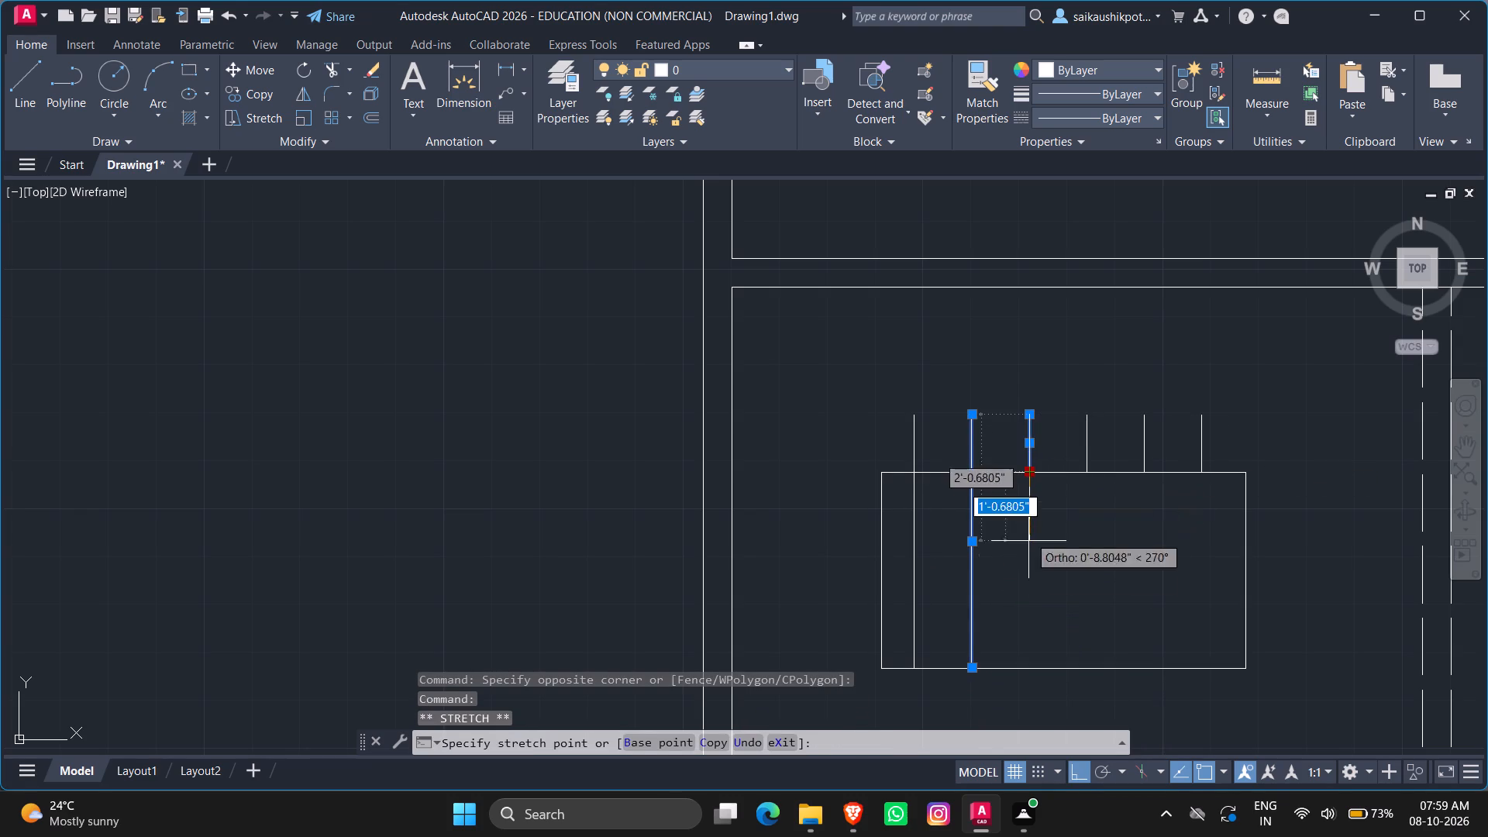
{"action": "left_click", "coordinate": [1033, 667]}
{"action": "key", "text": "Escape"}
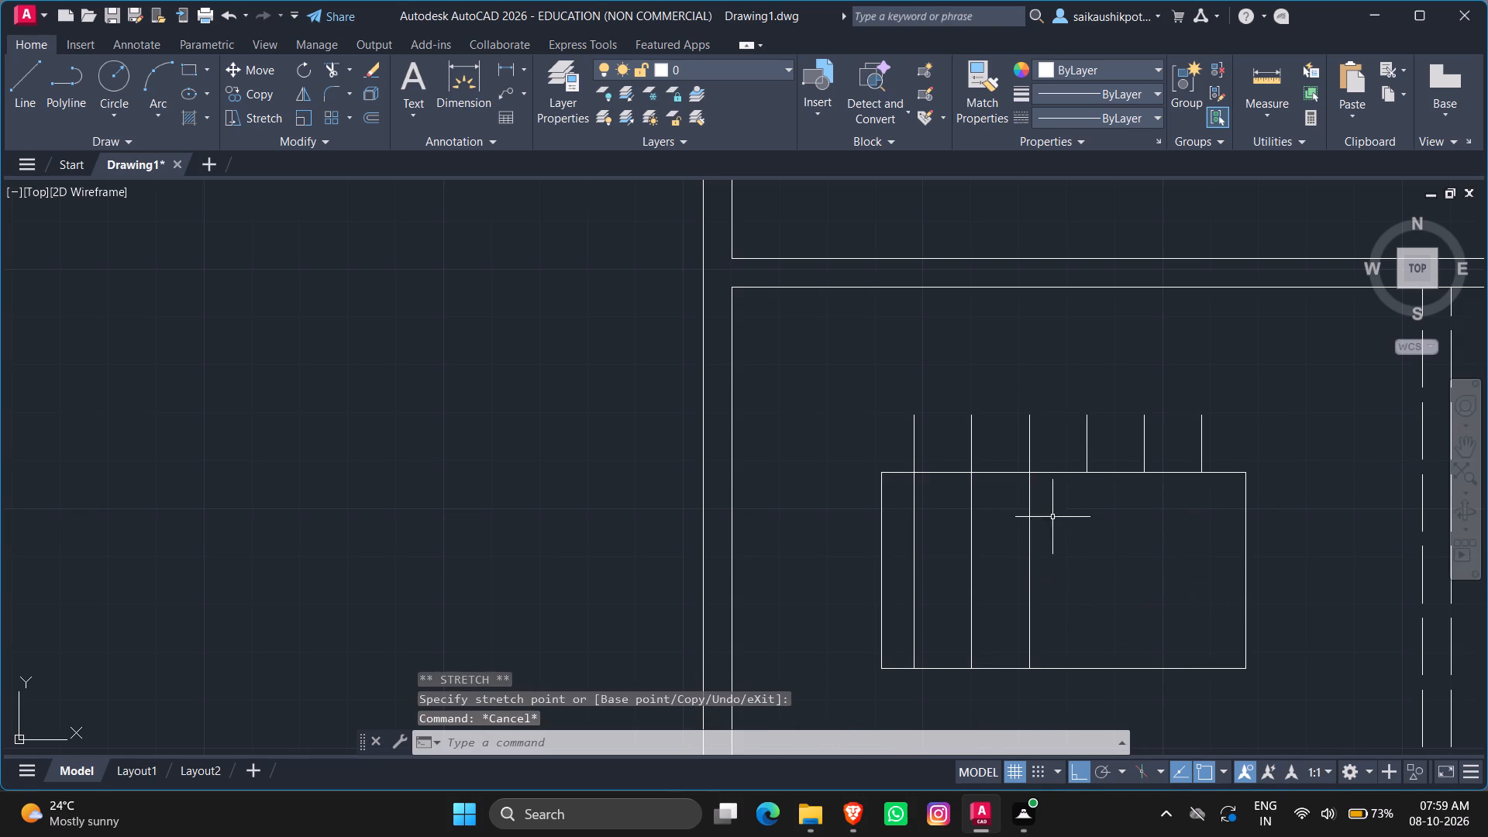
Stretch the lower ends of the fourth, fifth and sixth vertical lines straight down to the rectangle's bottom edge.
{"action": "left_click", "coordinate": [1087, 453]}
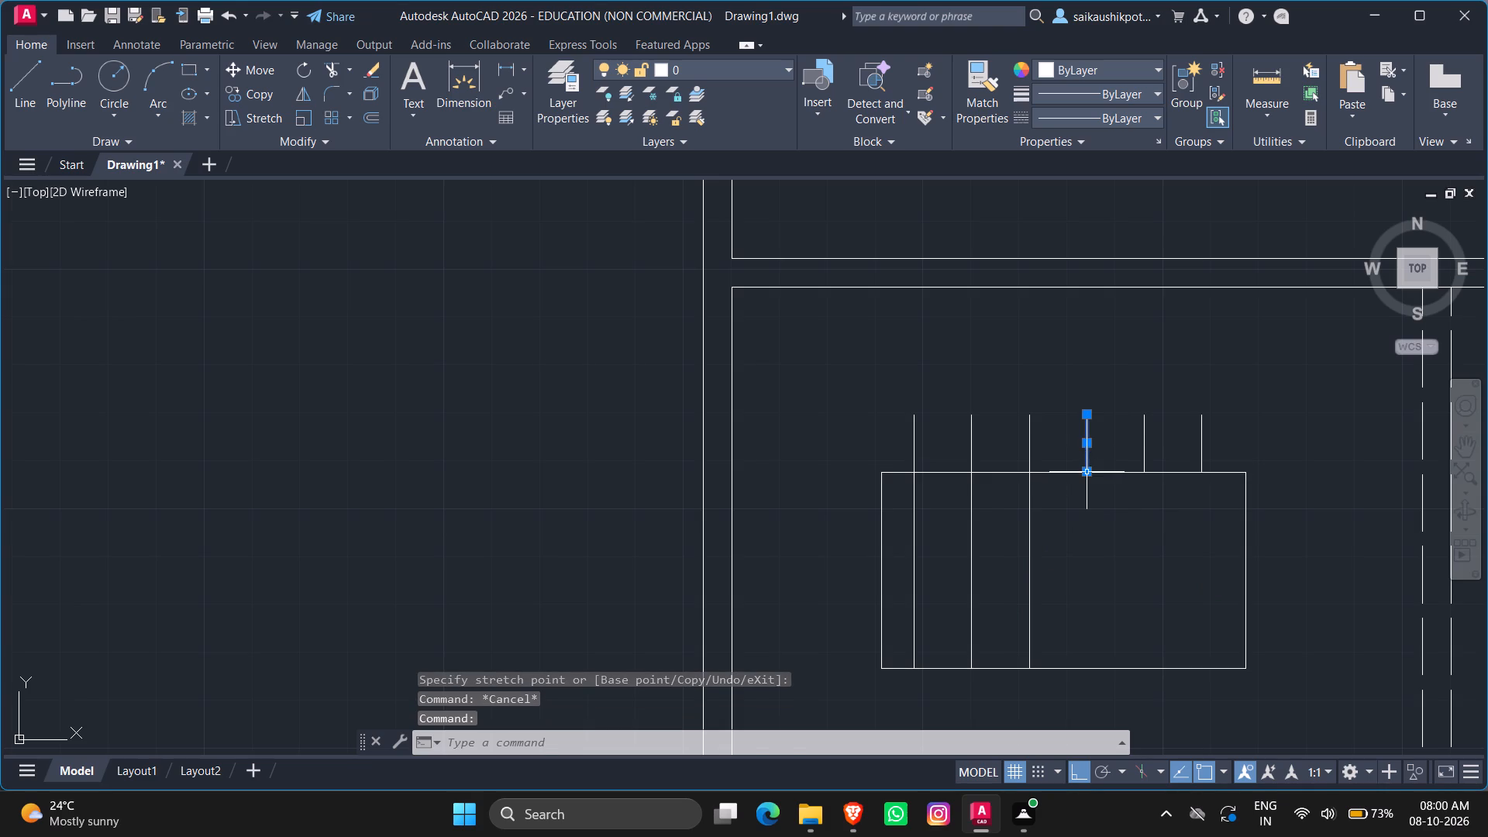
{"action": "left_click", "coordinate": [1087, 473]}
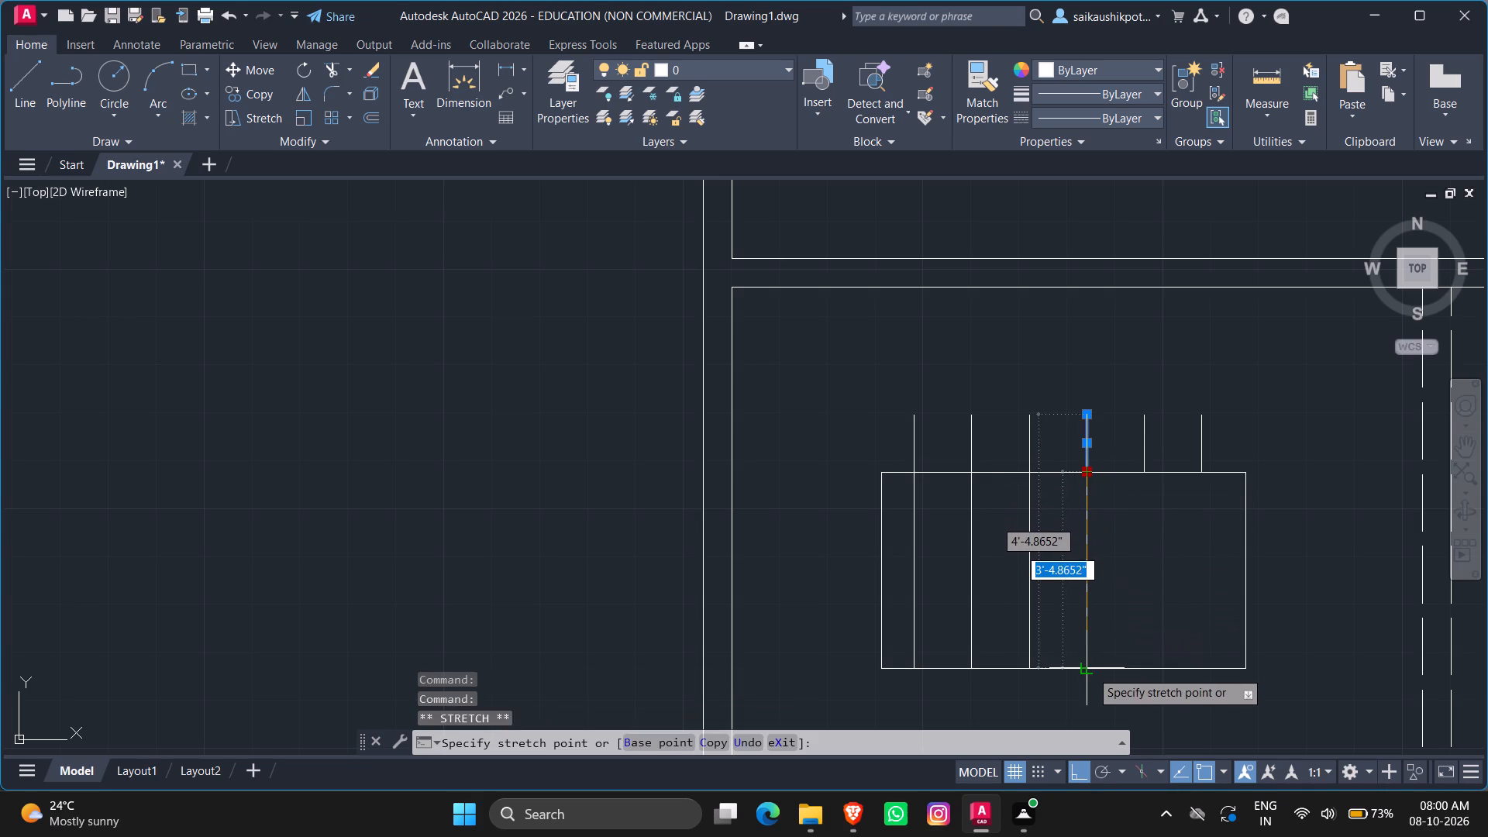
{"action": "left_click", "coordinate": [1090, 670]}
{"action": "key", "text": "Escape"}
{"action": "key", "text": "Escape"}
{"action": "left_click", "coordinate": [1145, 453]}
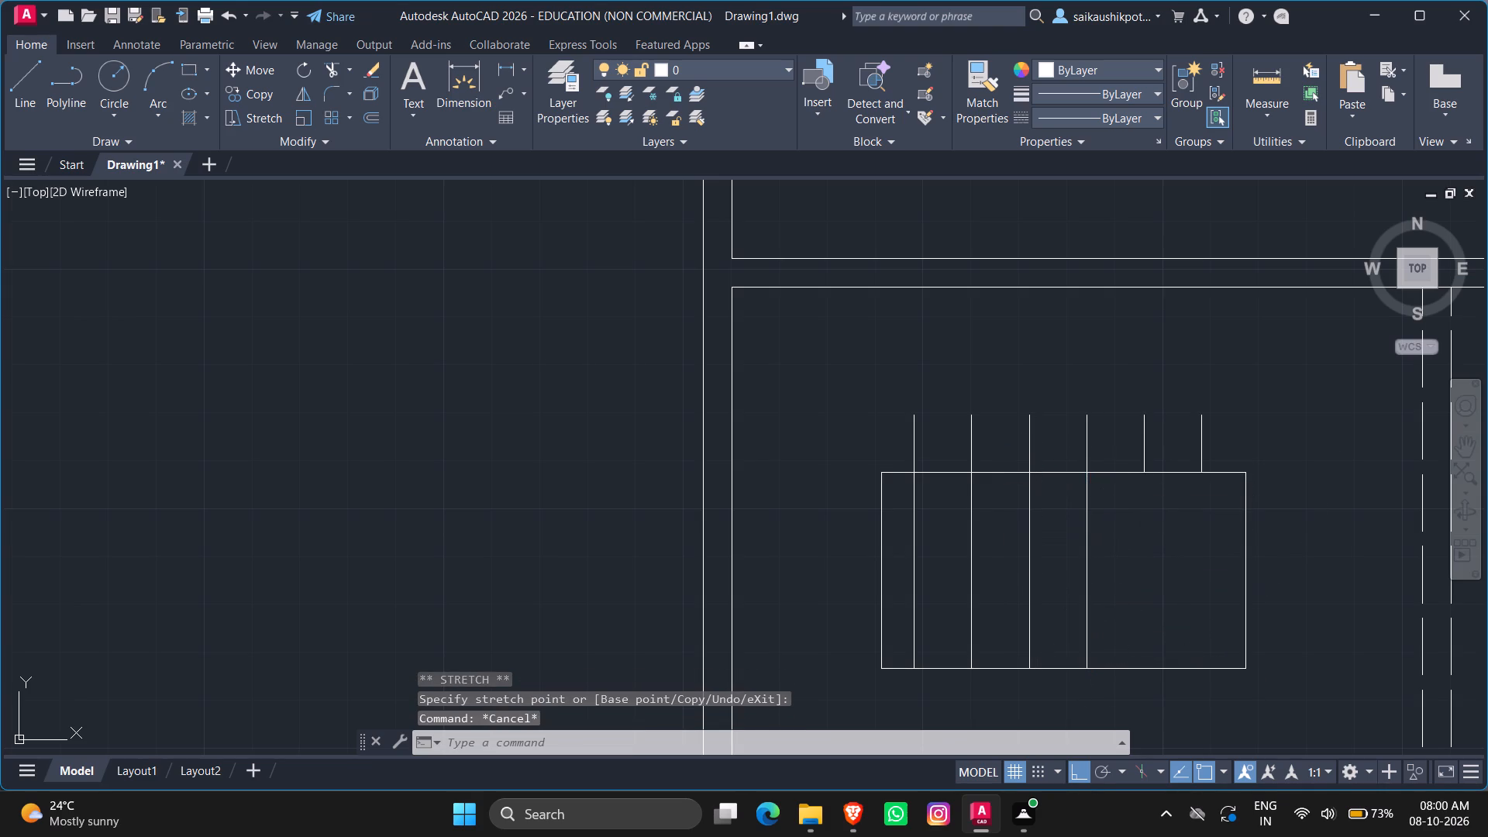
{"action": "left_click", "coordinate": [1143, 470]}
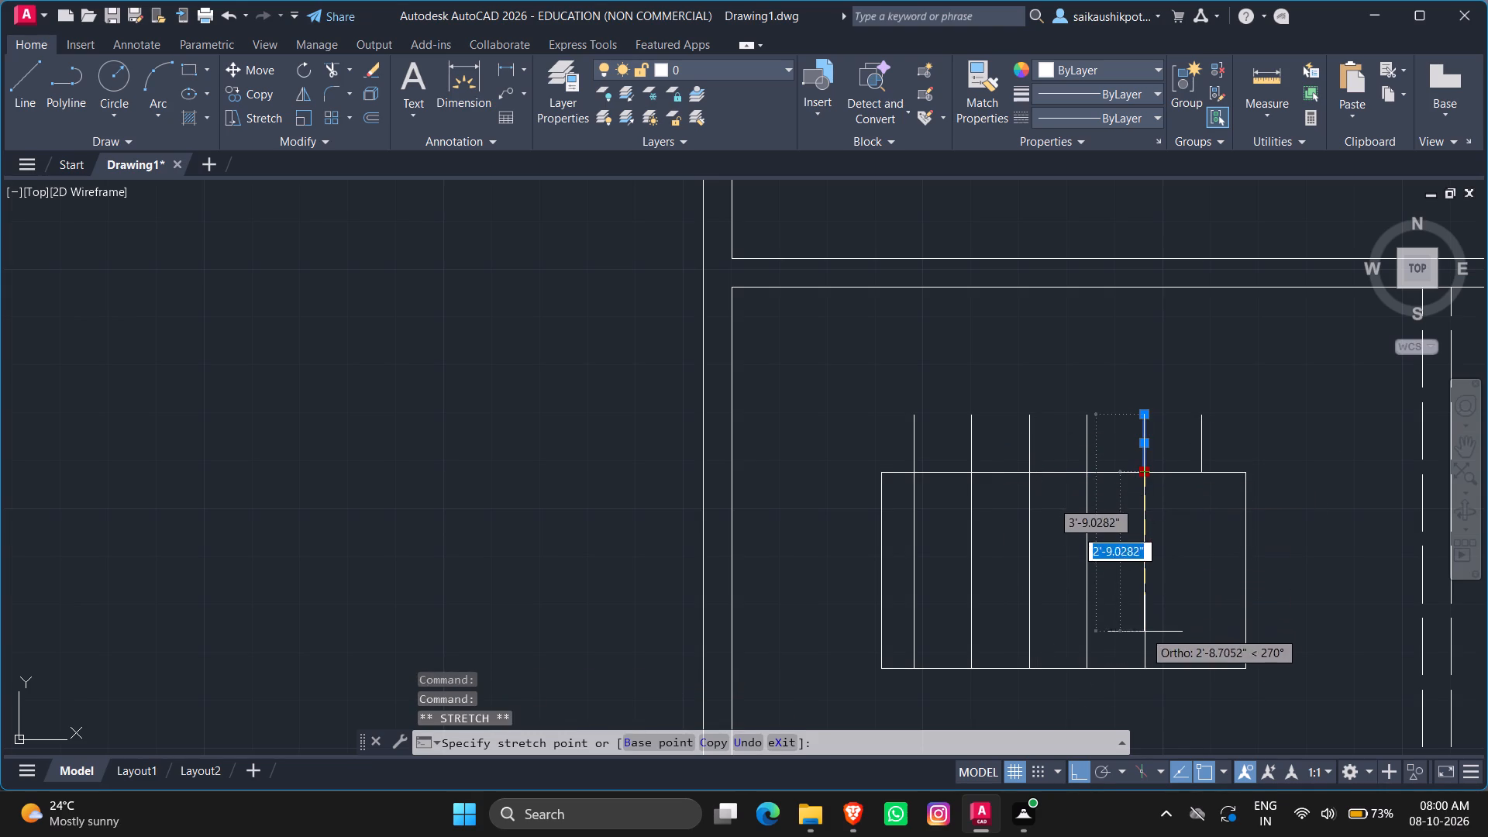
{"action": "left_click", "coordinate": [1145, 666]}
{"action": "key", "text": "Escape"}
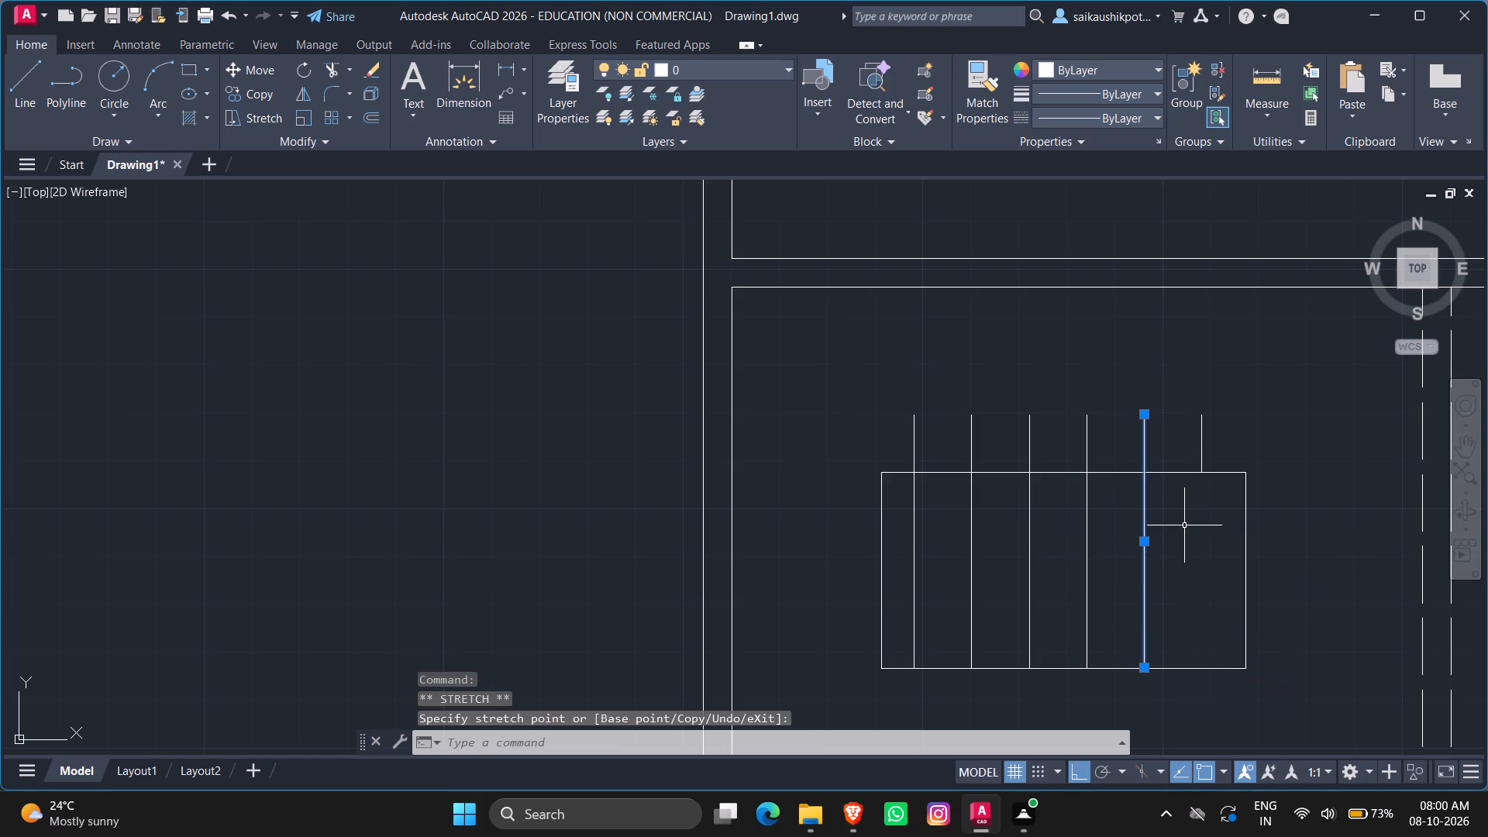
{"action": "key", "text": "Escape"}
{"action": "left_click", "coordinate": [1204, 440]}
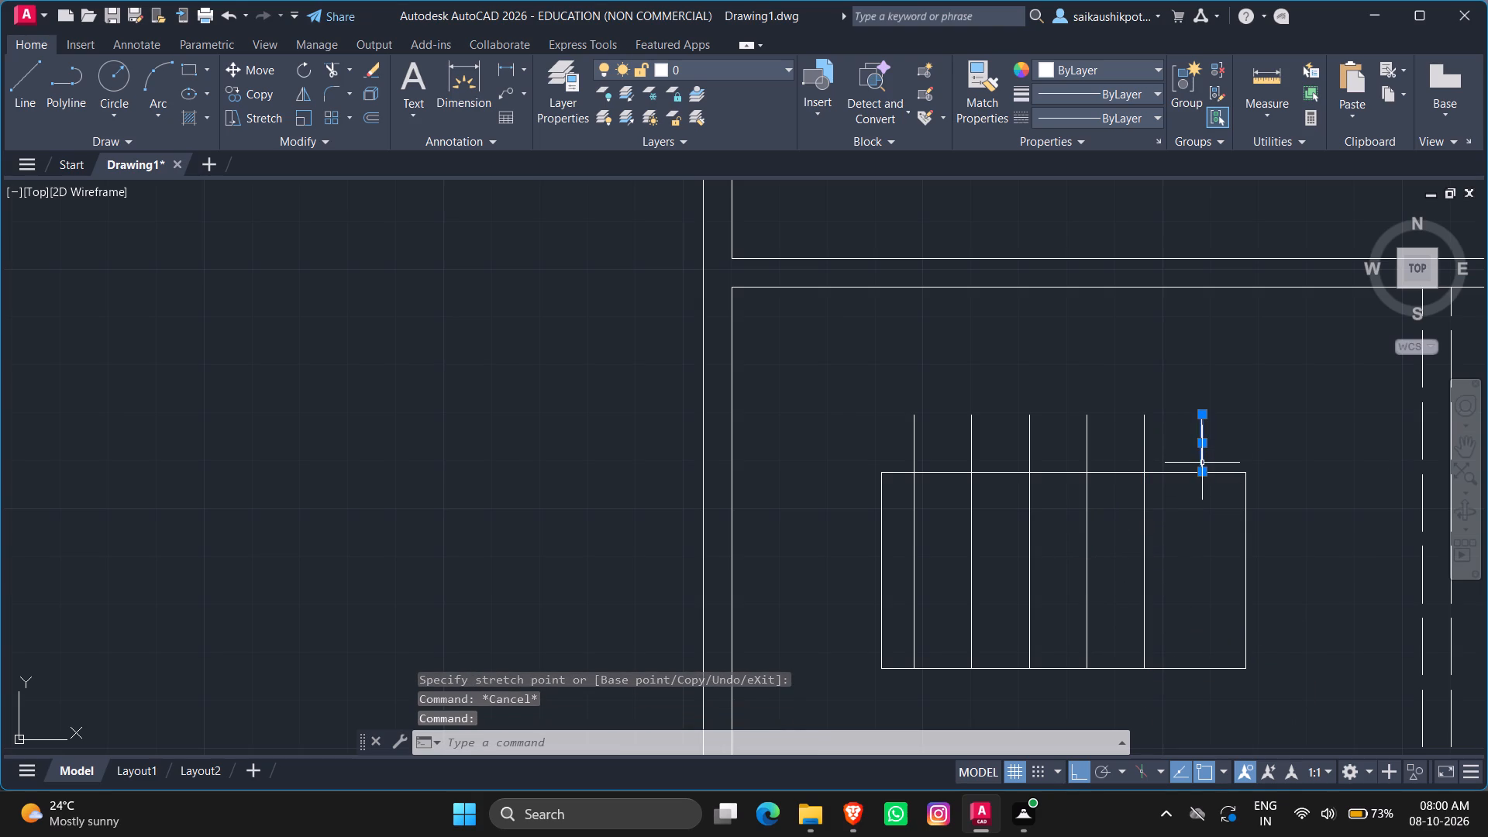
{"action": "left_click", "coordinate": [1203, 470]}
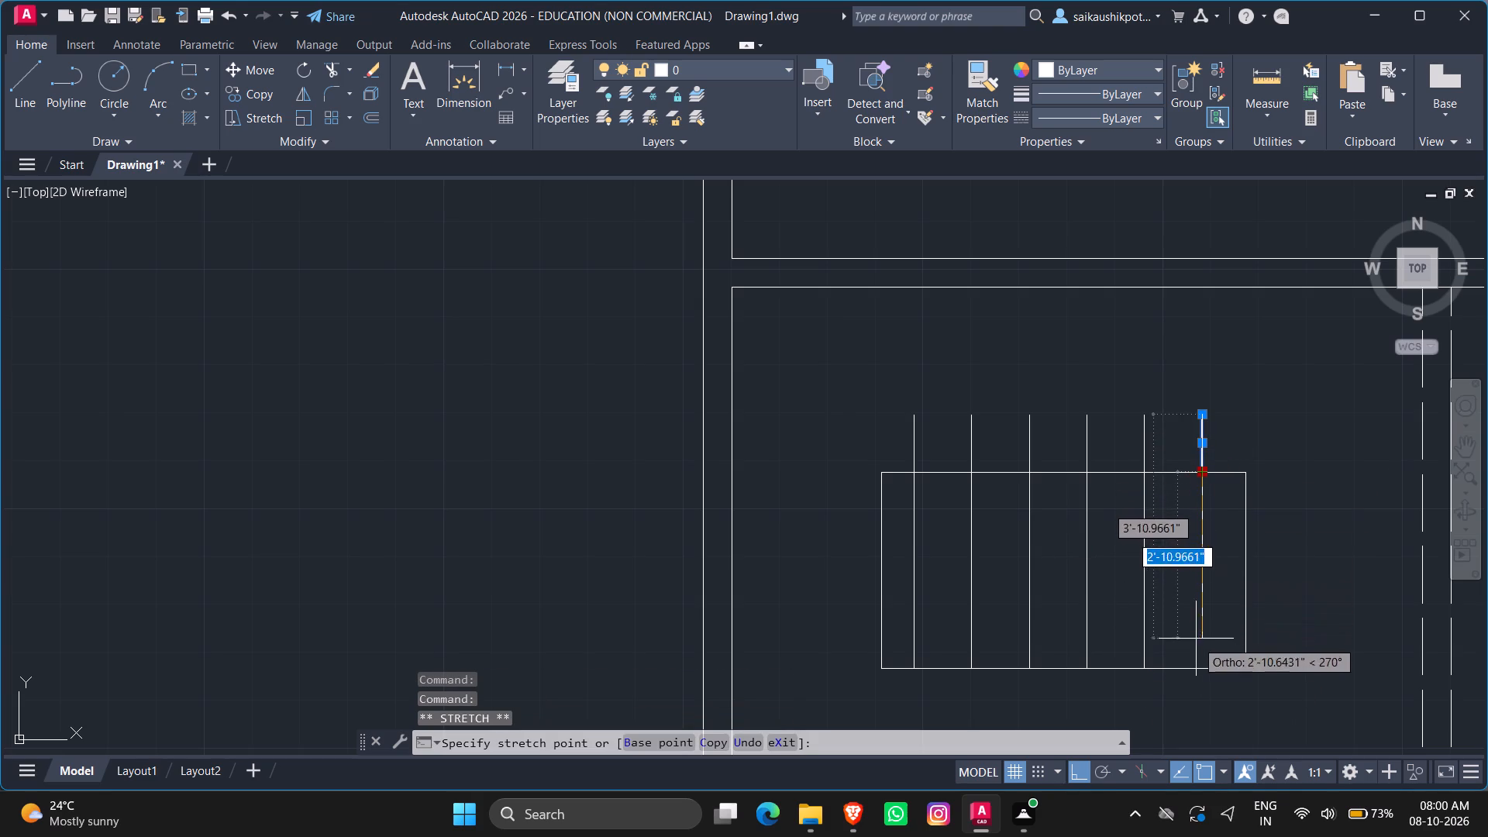
{"action": "left_click", "coordinate": [1200, 670]}
{"action": "key", "text": "Escape"}
{"action": "key", "text": "Escape"}
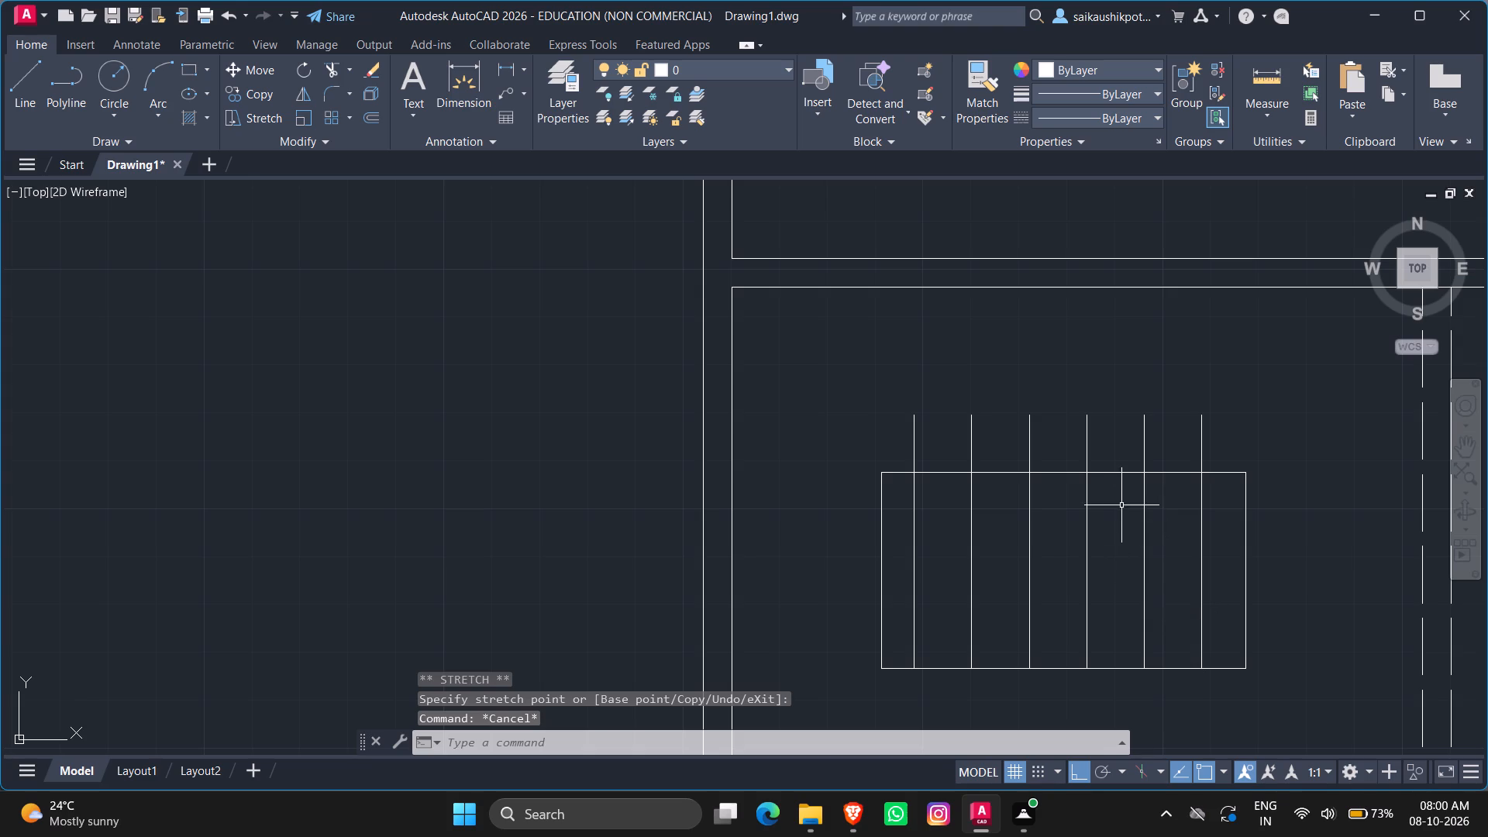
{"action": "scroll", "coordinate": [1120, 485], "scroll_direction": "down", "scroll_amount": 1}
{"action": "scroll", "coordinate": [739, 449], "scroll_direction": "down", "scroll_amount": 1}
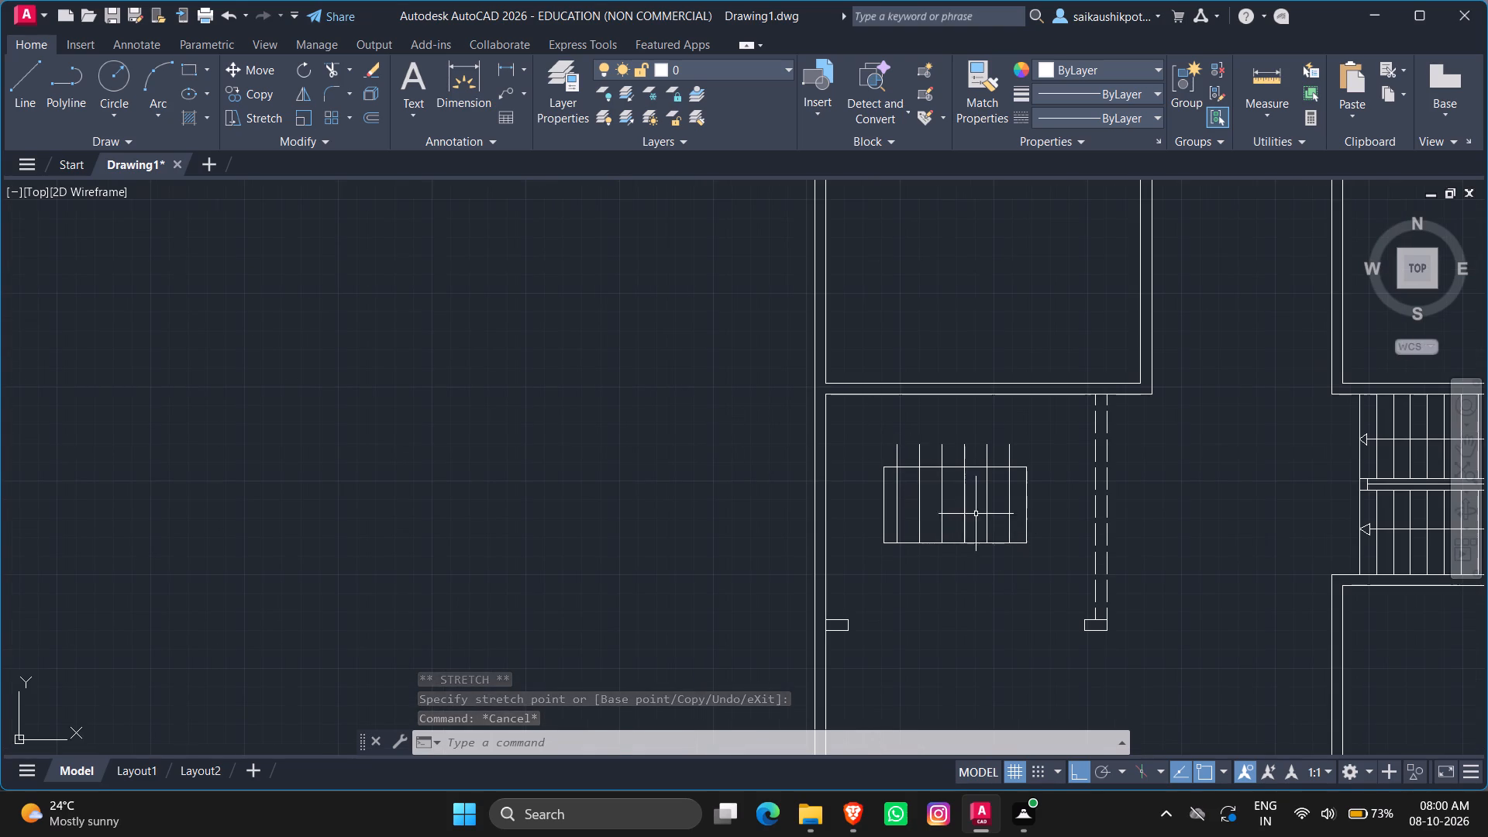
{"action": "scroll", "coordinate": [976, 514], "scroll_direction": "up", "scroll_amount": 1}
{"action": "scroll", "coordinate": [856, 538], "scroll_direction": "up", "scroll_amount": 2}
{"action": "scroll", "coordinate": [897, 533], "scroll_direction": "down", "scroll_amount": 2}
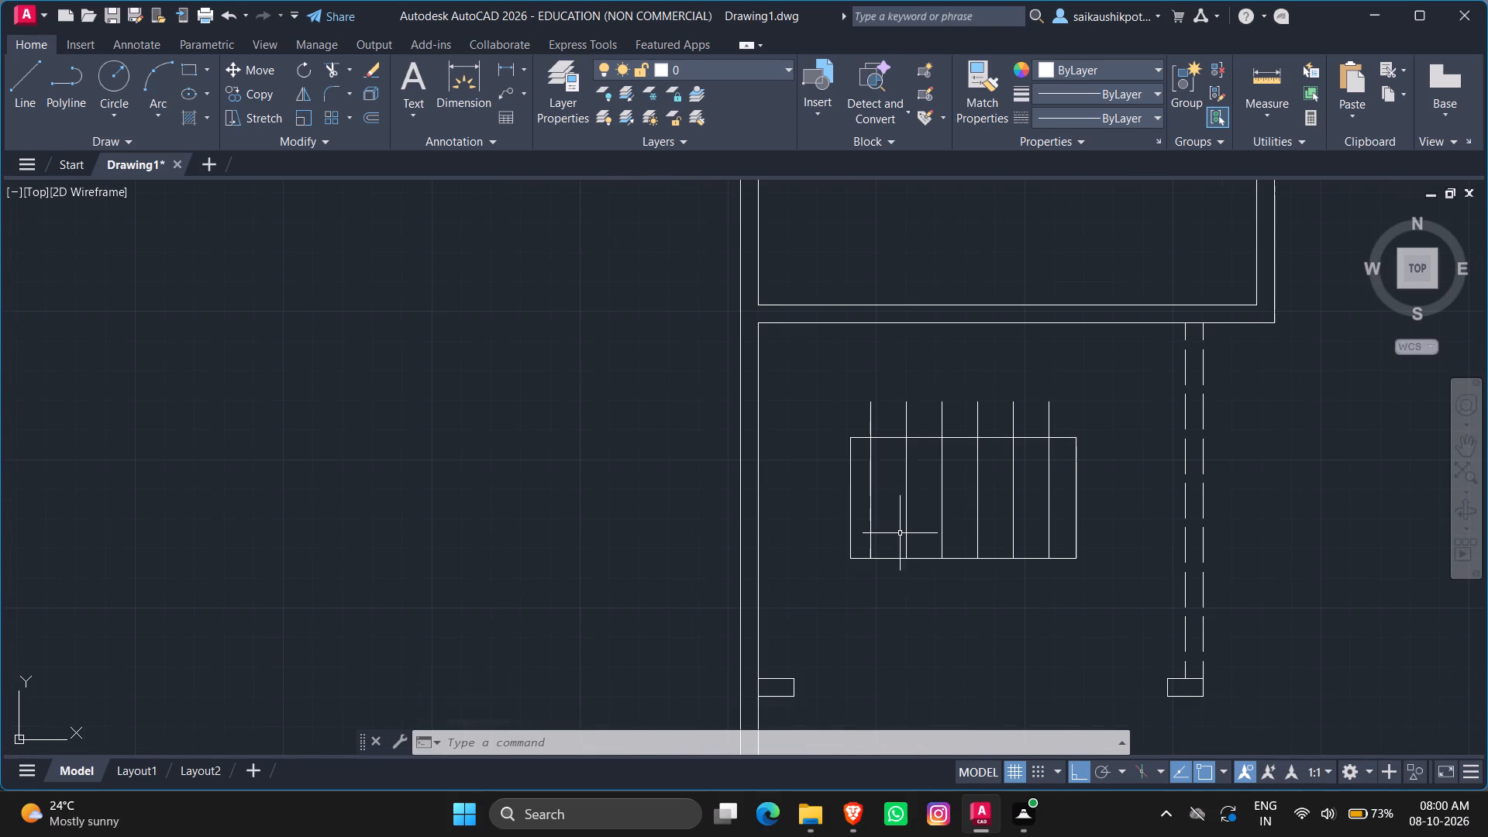
Stretch the lower end of the leftmost vertical line 1' straight down past the rectangle's bottom edge.
{"action": "scroll", "coordinate": [956, 520], "scroll_direction": "up", "scroll_amount": 1}
{"action": "scroll", "coordinate": [956, 520], "scroll_direction": "down", "scroll_amount": 1}
{"action": "scroll", "coordinate": [880, 550], "scroll_direction": "down", "scroll_amount": 1}
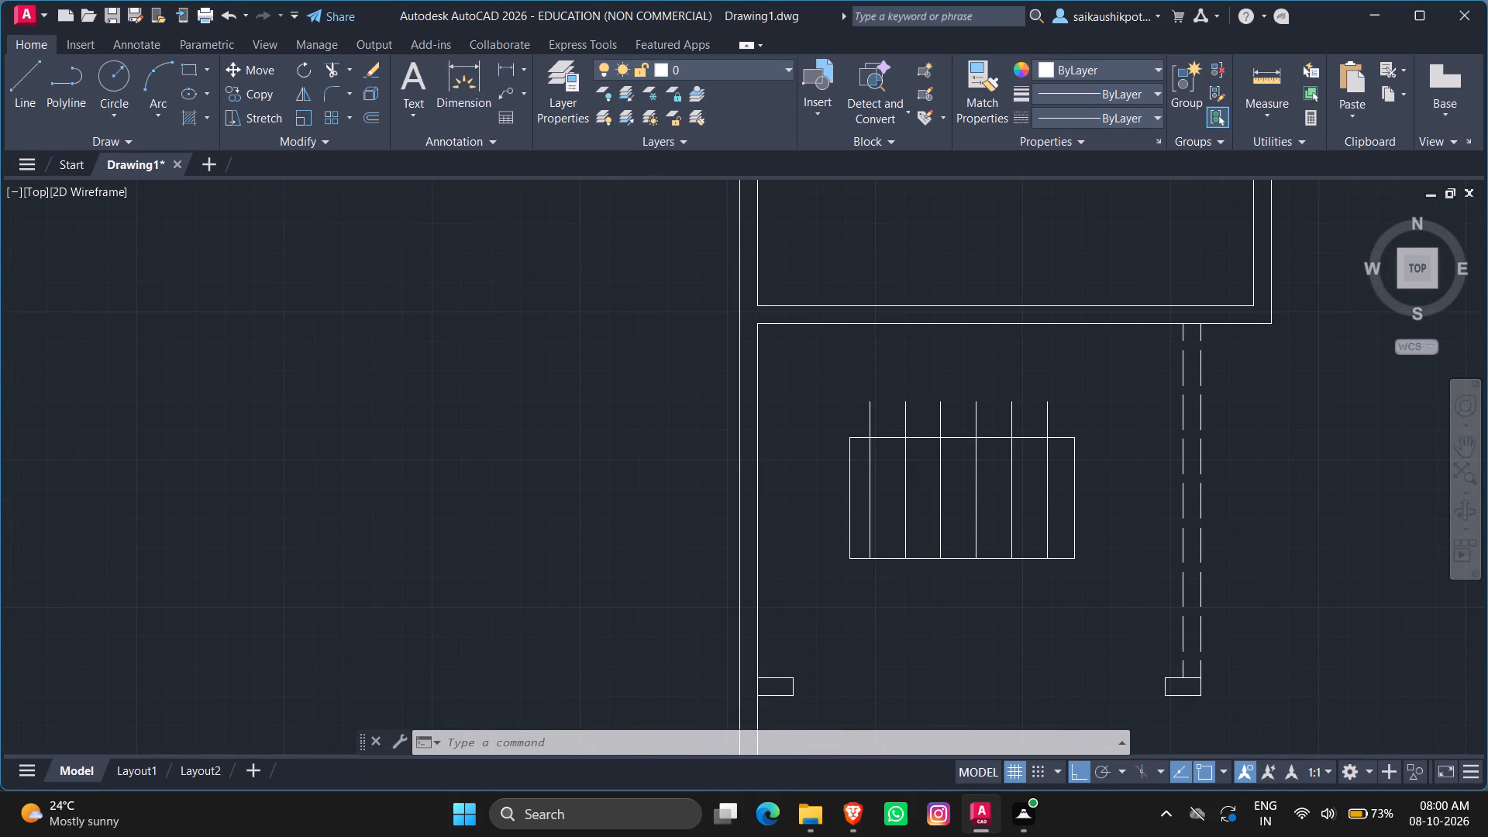
{"action": "scroll", "coordinate": [880, 550], "scroll_direction": "up", "scroll_amount": 3}
{"action": "scroll", "coordinate": [877, 548], "scroll_direction": "down", "scroll_amount": 1}
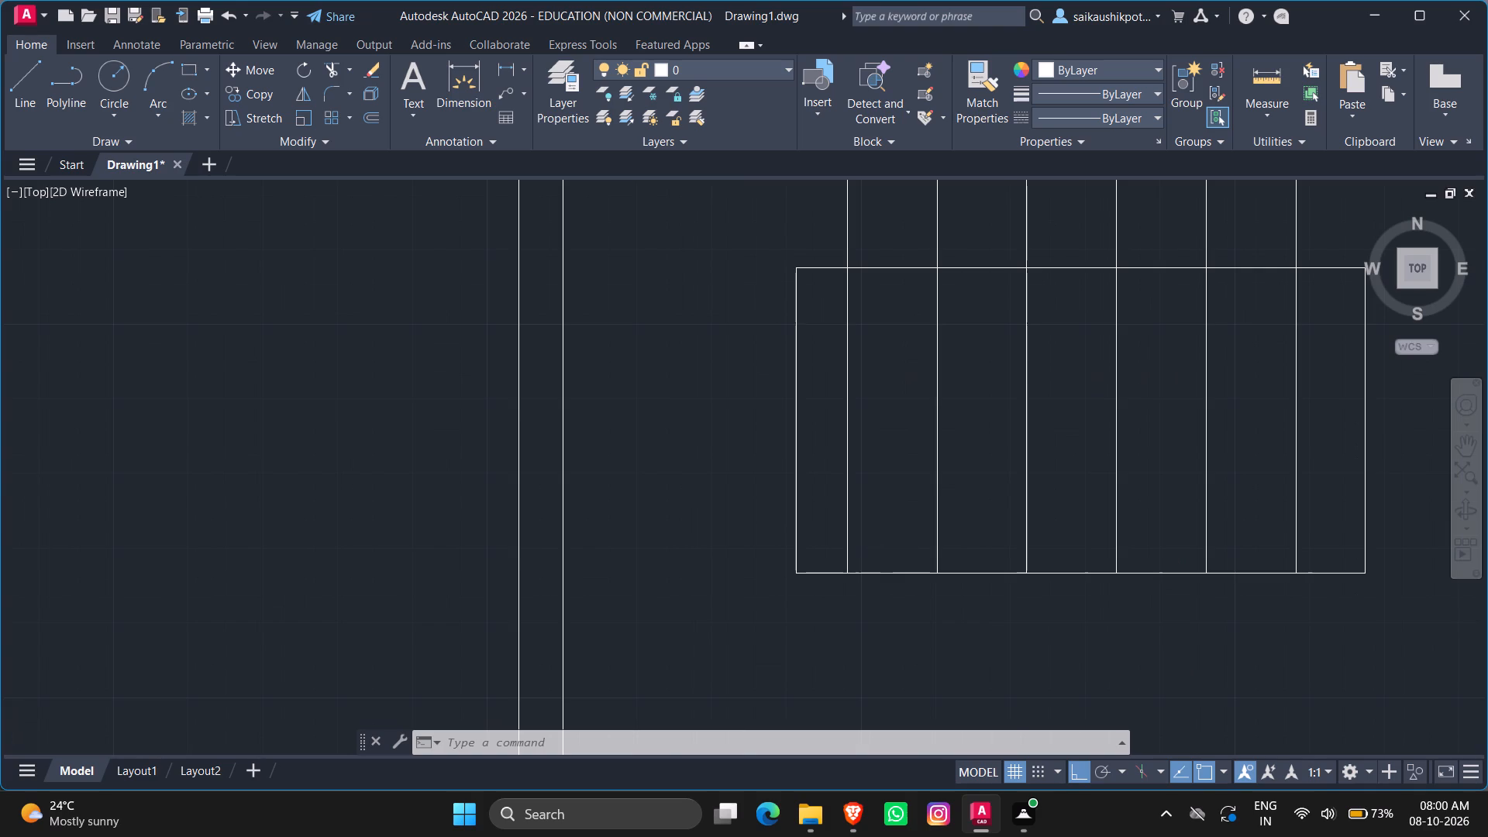
{"action": "scroll", "coordinate": [877, 548], "scroll_direction": "down", "scroll_amount": 1}
{"action": "scroll", "coordinate": [866, 555], "scroll_direction": "up", "scroll_amount": 2}
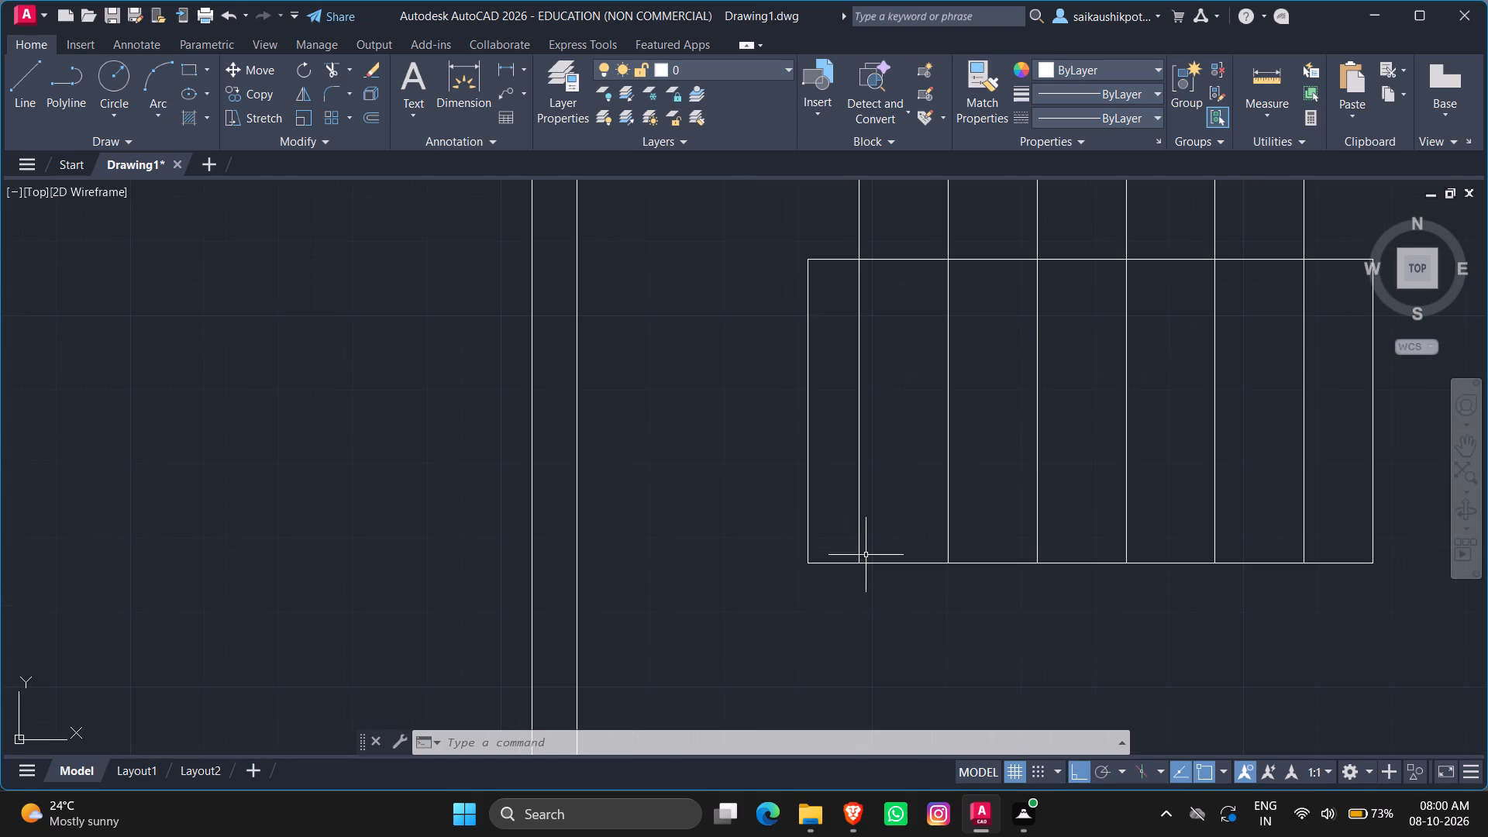
{"action": "left_click", "coordinate": [859, 541]}
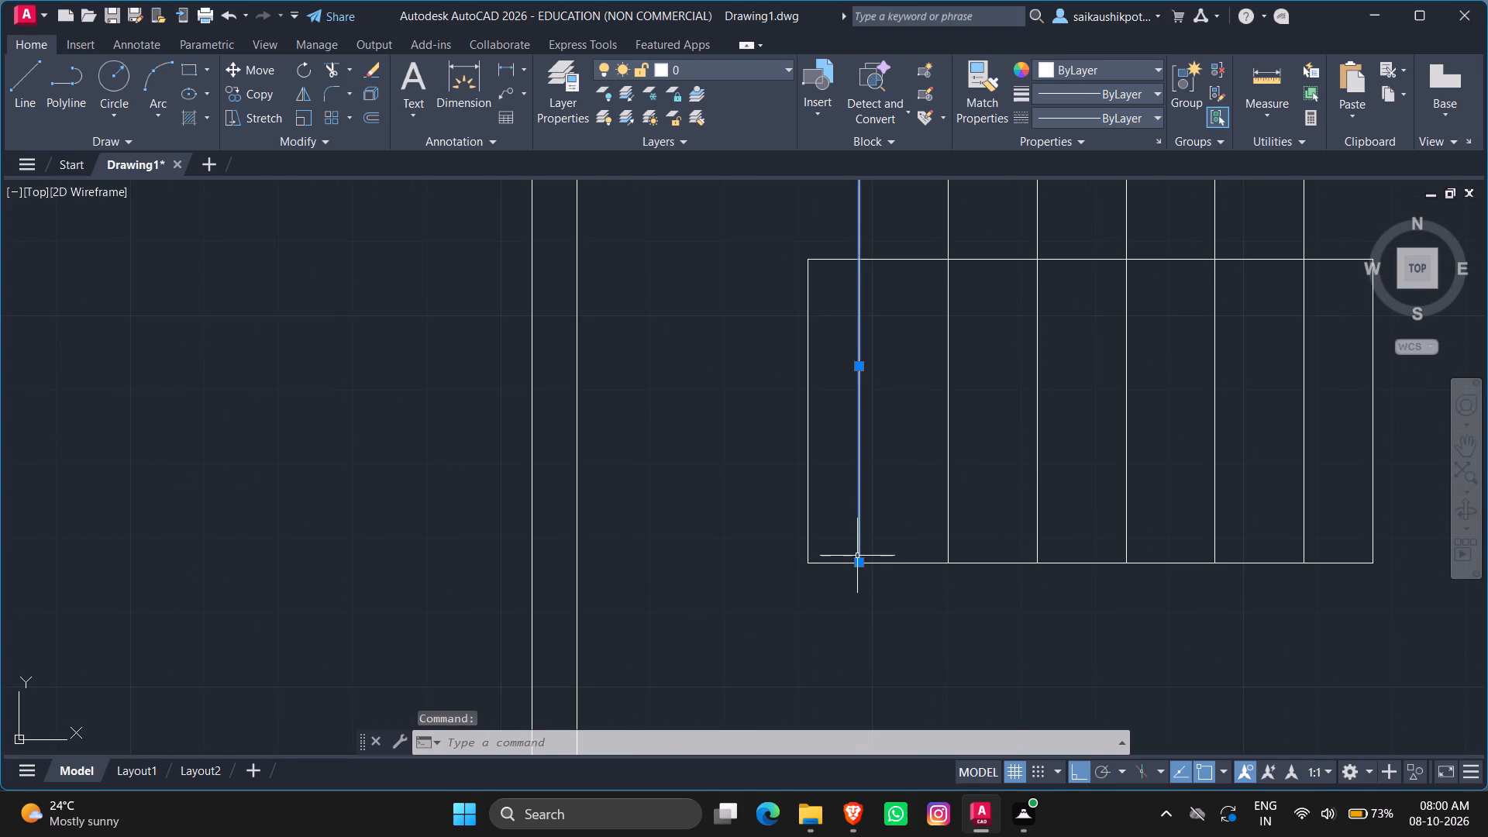
{"action": "left_click", "coordinate": [859, 563]}
{"action": "type", "text": "1'"}
{"action": "key", "text": "Return"}
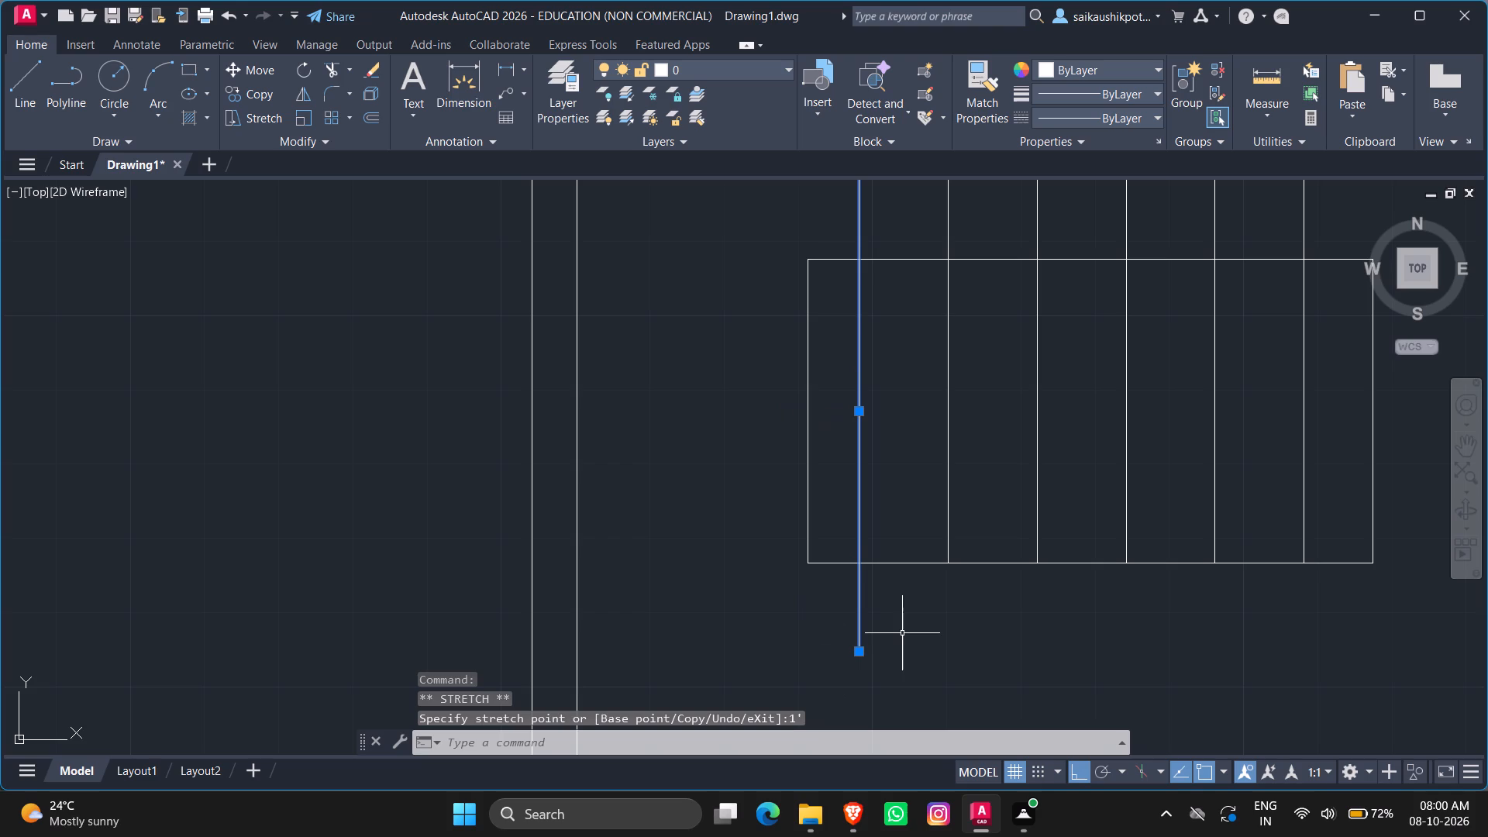
{"action": "key", "text": "Escape"}
{"action": "scroll", "coordinate": [922, 651], "scroll_direction": "down", "scroll_amount": 1}
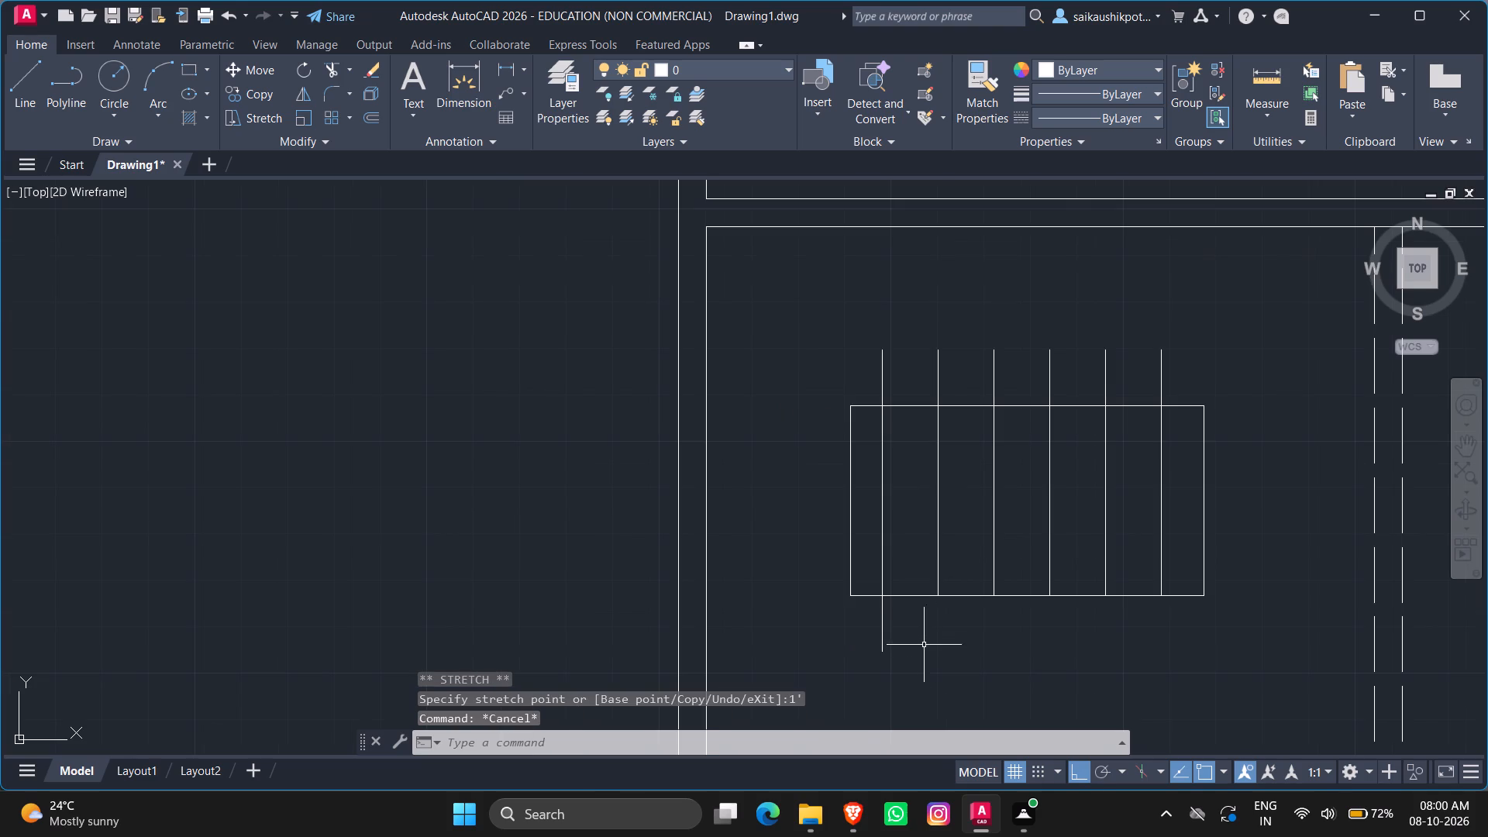
Stretch the lower ends of the second and third vertical lines 1' straight down past the rectangle's bottom edge.
{"action": "scroll", "coordinate": [946, 601], "scroll_direction": "up", "scroll_amount": 3}
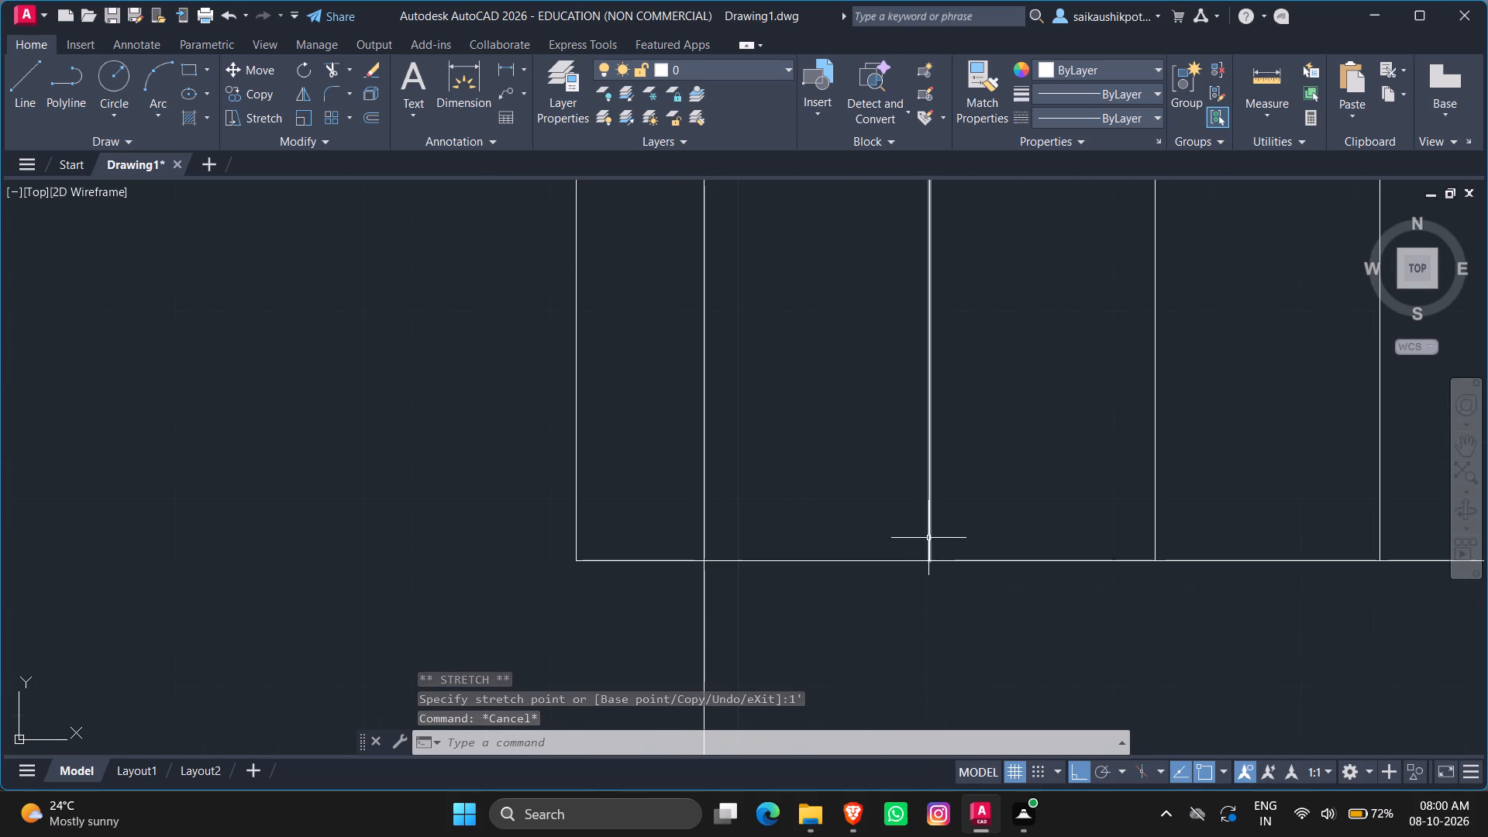
{"action": "left_click", "coordinate": [928, 538]}
{"action": "left_click", "coordinate": [926, 564]}
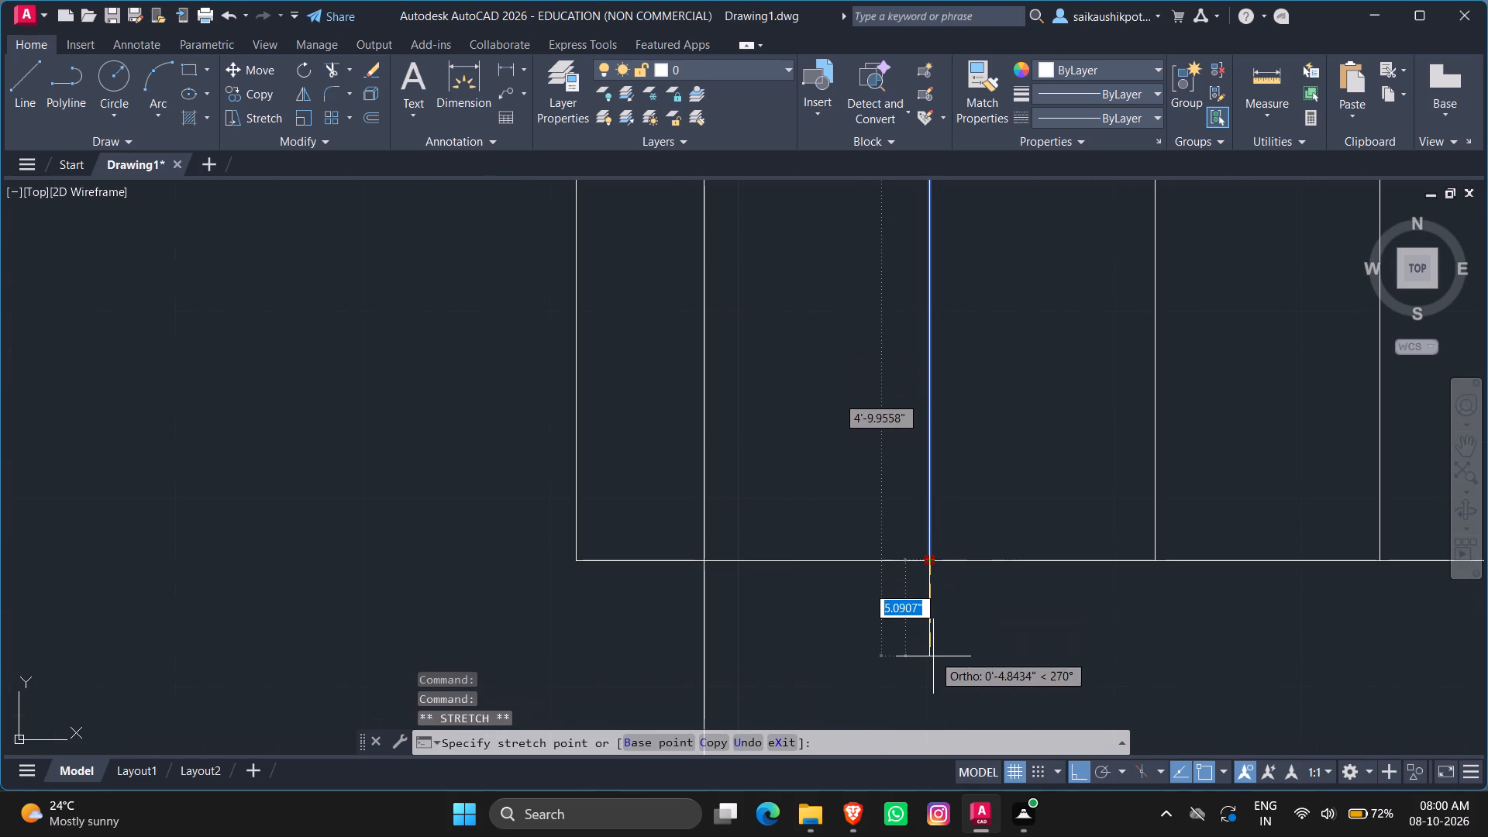
{"action": "type", "text": "1'"}
{"action": "key", "text": "Return"}
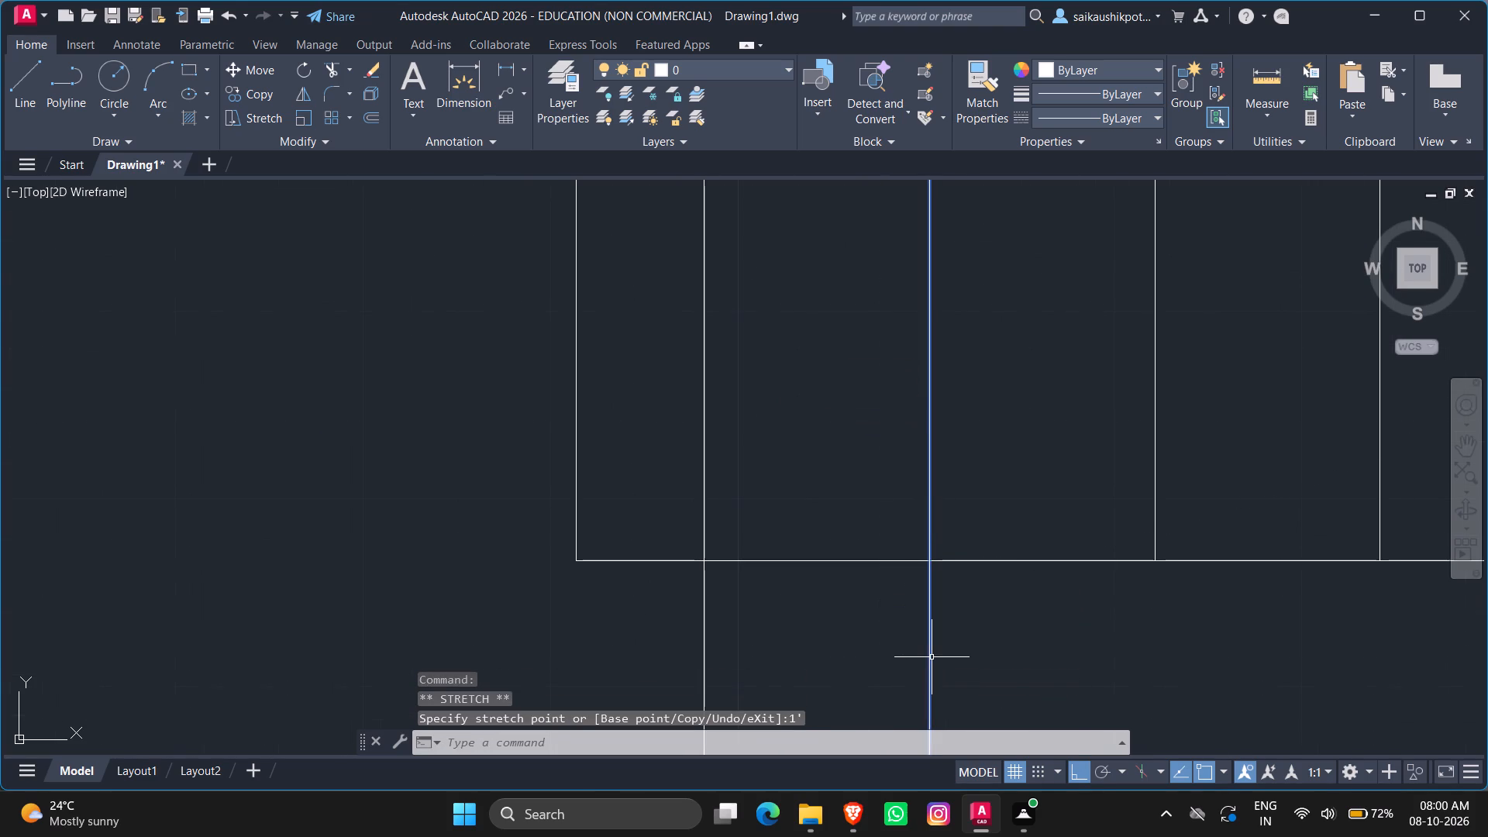
{"action": "scroll", "coordinate": [966, 563], "scroll_direction": "down", "scroll_amount": 3}
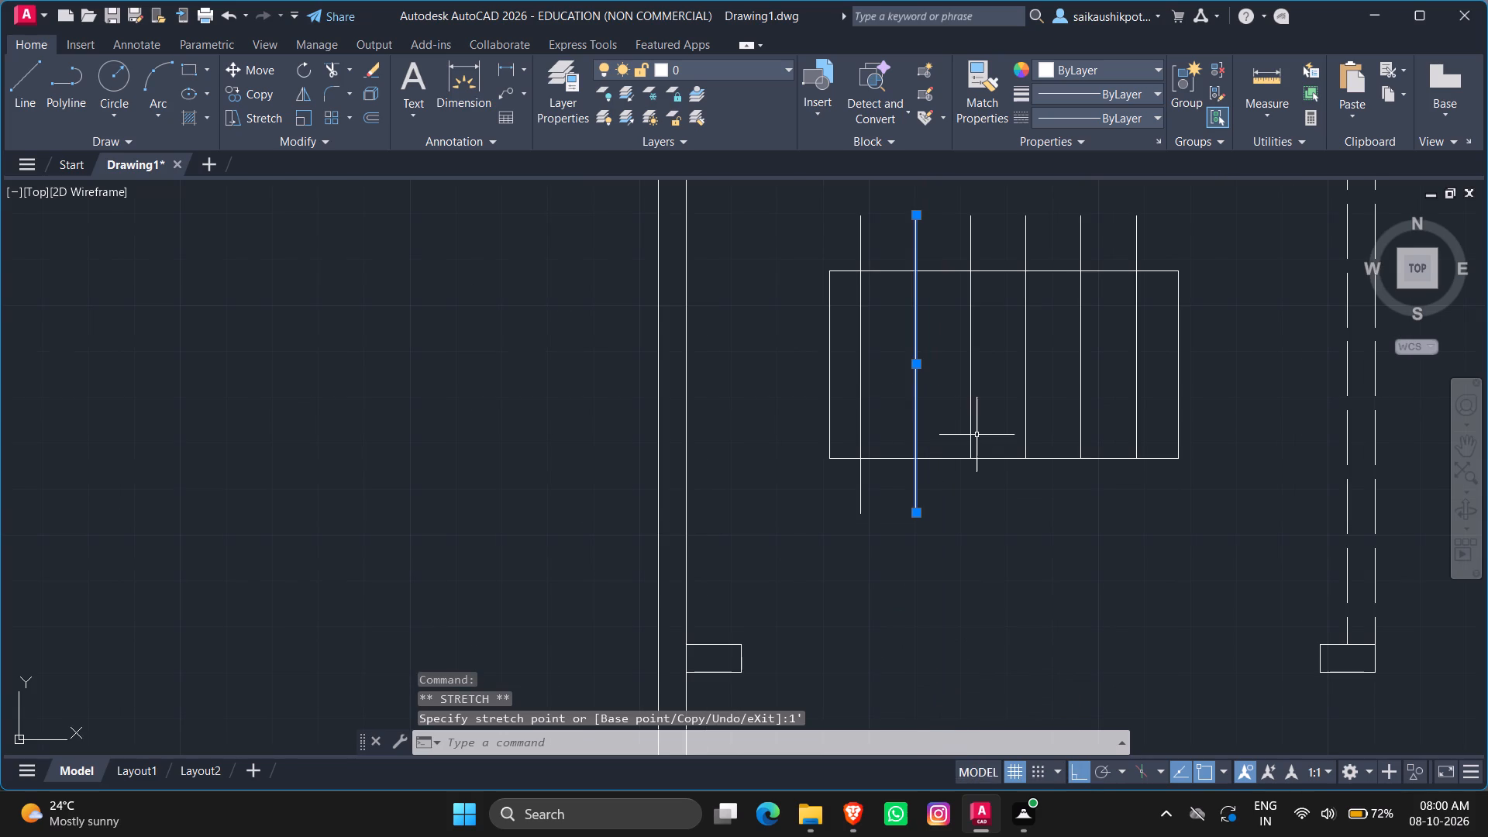
{"action": "scroll", "coordinate": [980, 435], "scroll_direction": "up", "scroll_amount": 2}
{"action": "scroll", "coordinate": [979, 435], "scroll_direction": "down", "scroll_amount": 1}
{"action": "left_click", "coordinate": [962, 427]}
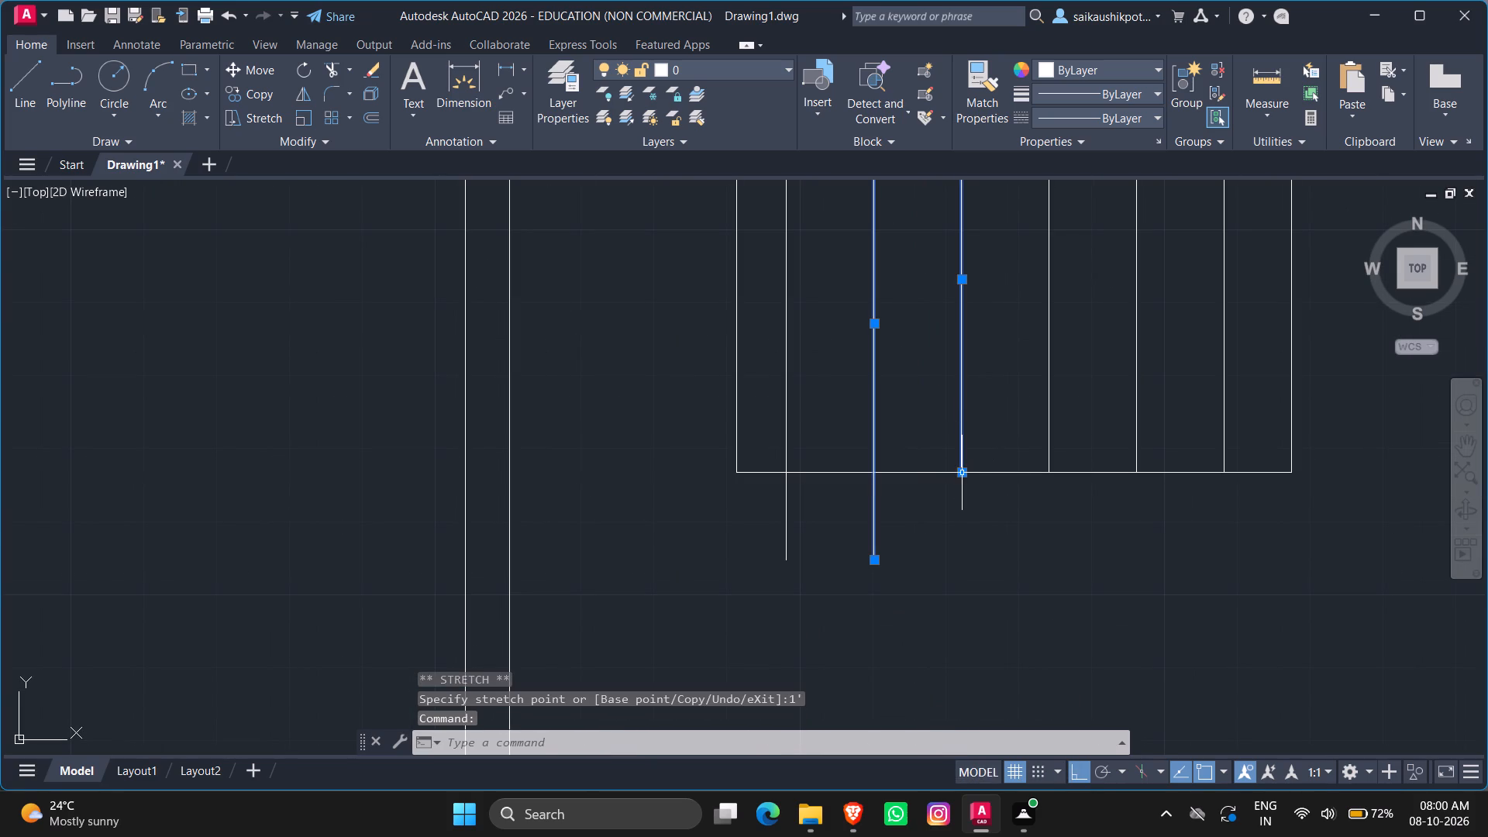
{"action": "left_click", "coordinate": [963, 473]}
{"action": "type", "text": "1'"}
{"action": "key", "text": "Return"}
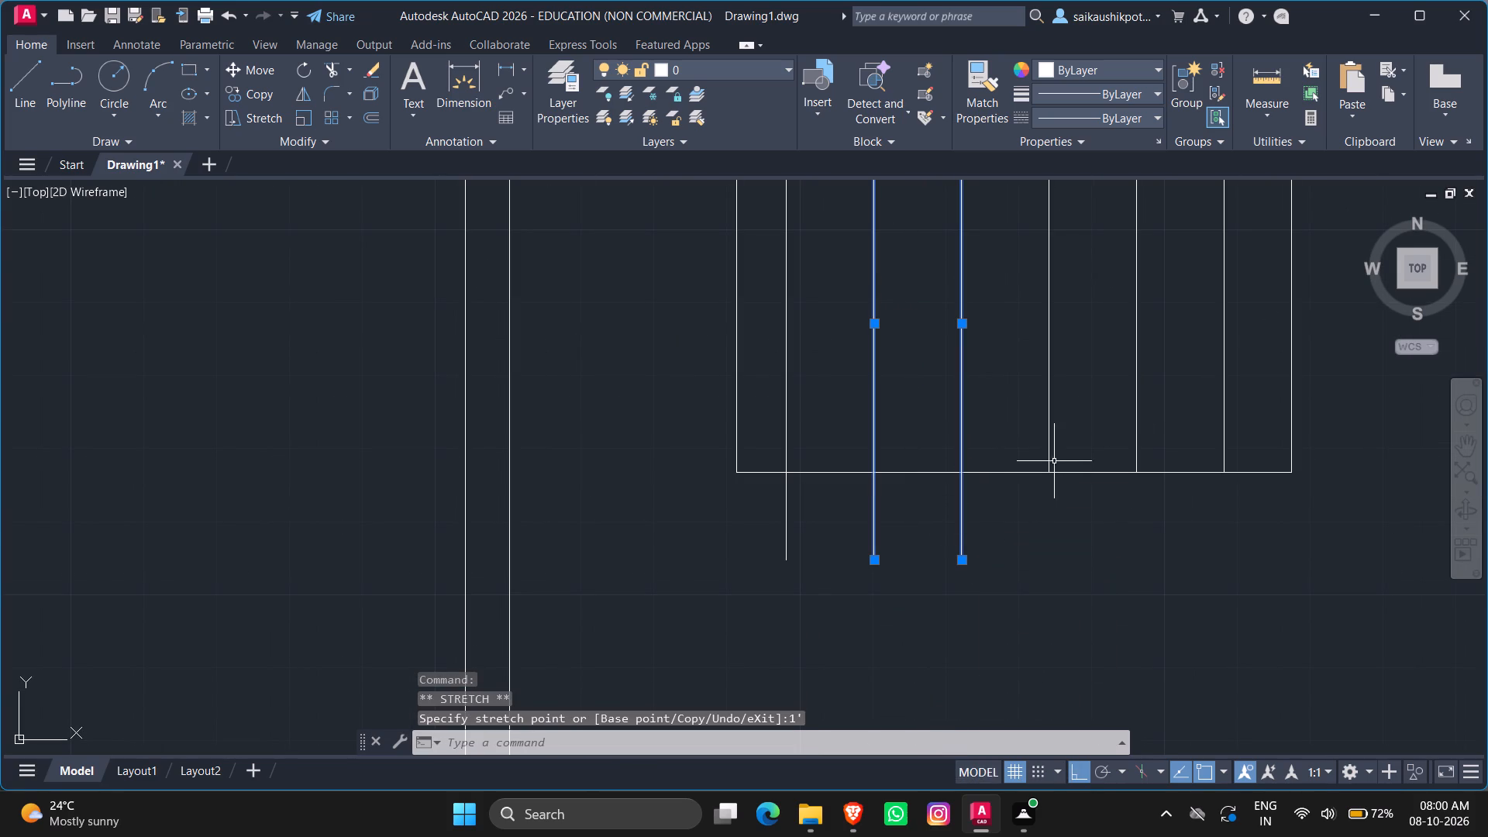
Stretch the lower ends of the fourth, fifth and sixth vertical lines 1' straight down past the rectangle's bottom edge.
{"action": "left_click", "coordinate": [1049, 443]}
{"action": "left_click", "coordinate": [1045, 473]}
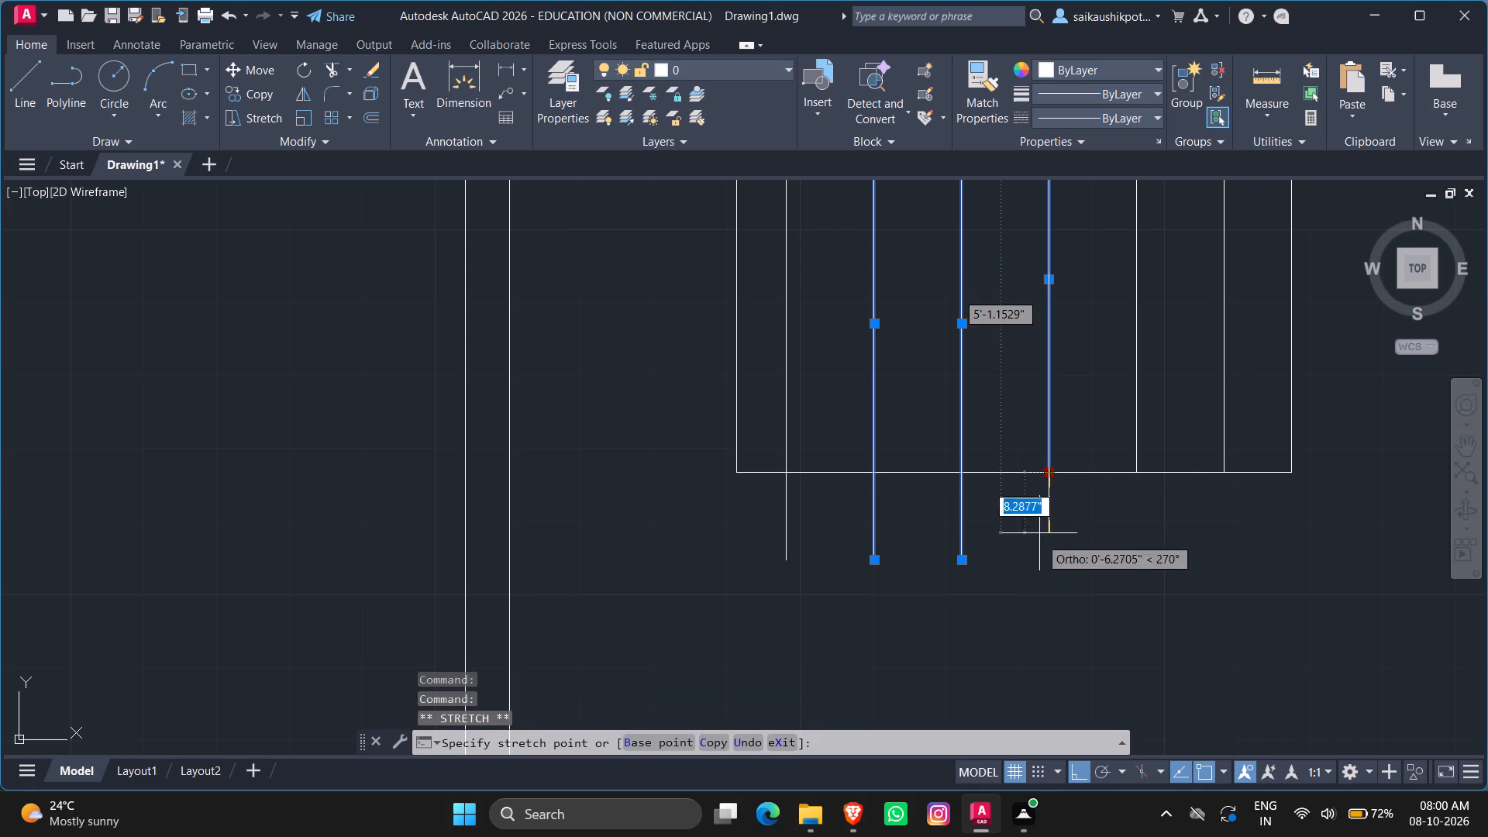
{"action": "type", "text": "1'"}
{"action": "key", "text": "Return"}
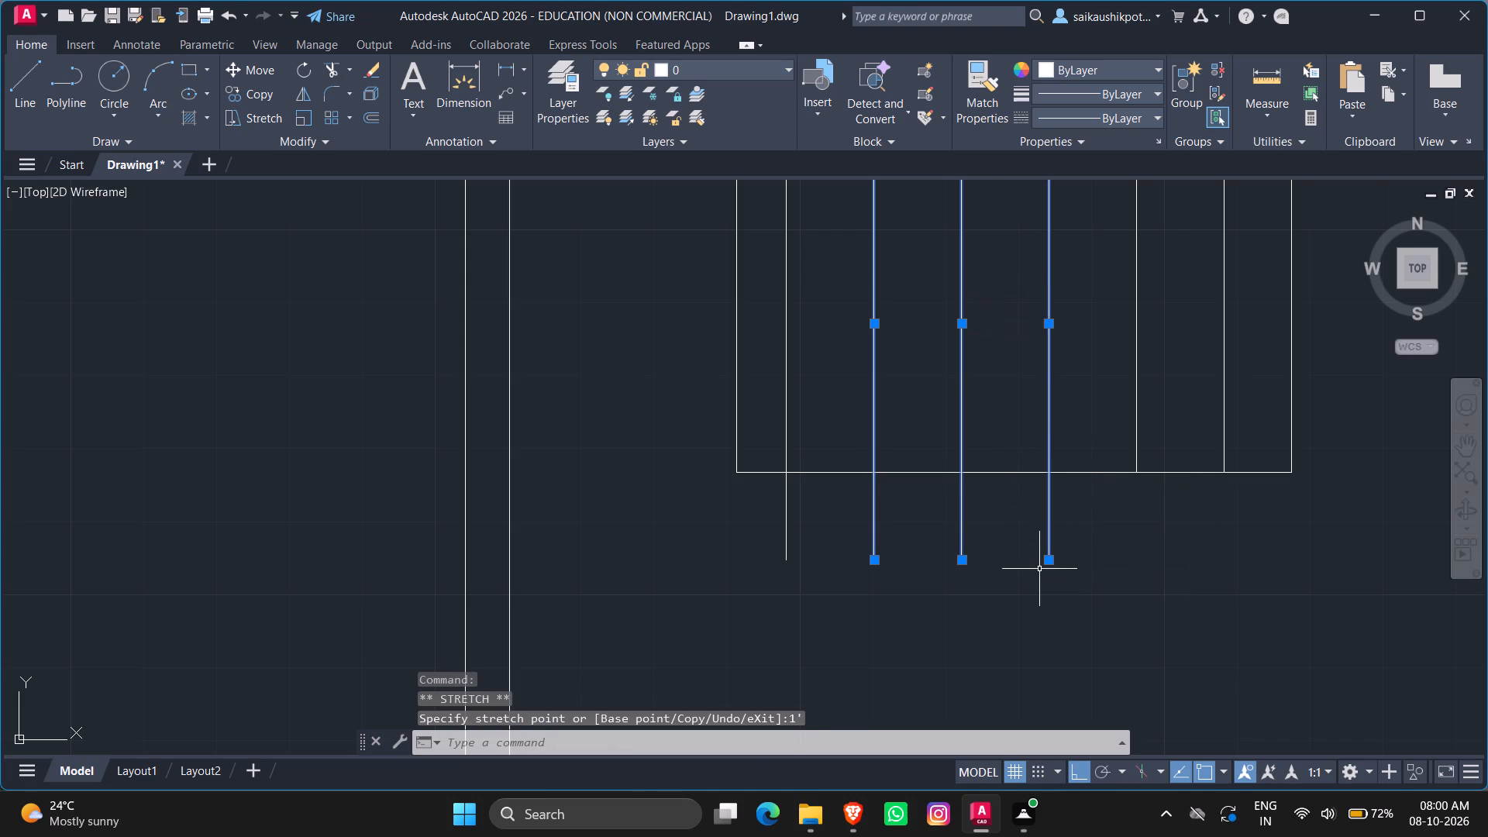
{"action": "left_click", "coordinate": [1148, 435]}
{"action": "left_click", "coordinate": [1129, 434]}
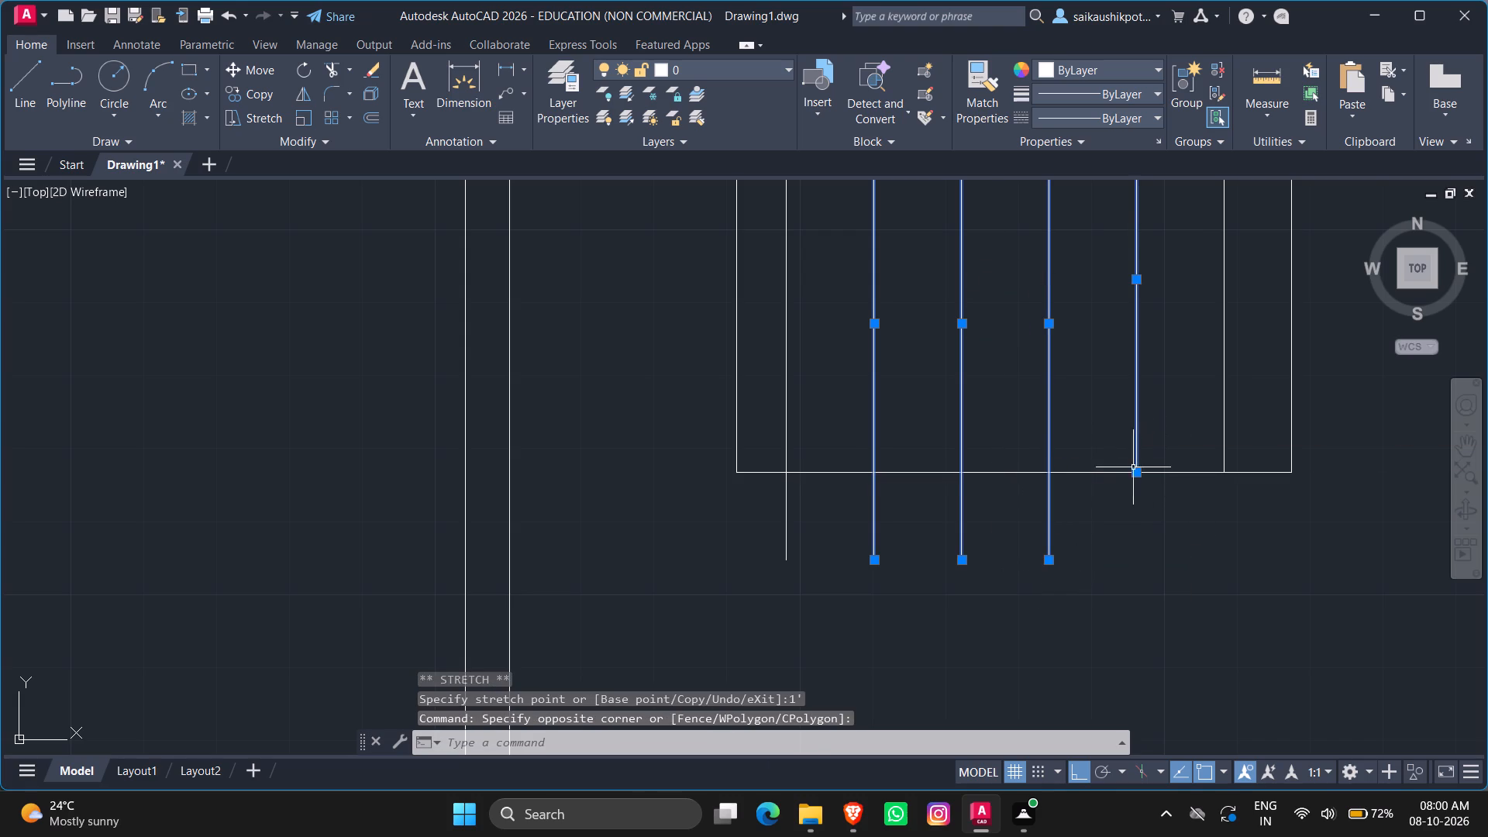
{"action": "left_click", "coordinate": [1138, 474]}
{"action": "type", "text": "1'"}
{"action": "key", "text": "Return"}
{"action": "left_click", "coordinate": [1241, 428]}
{"action": "left_click", "coordinate": [1183, 434]}
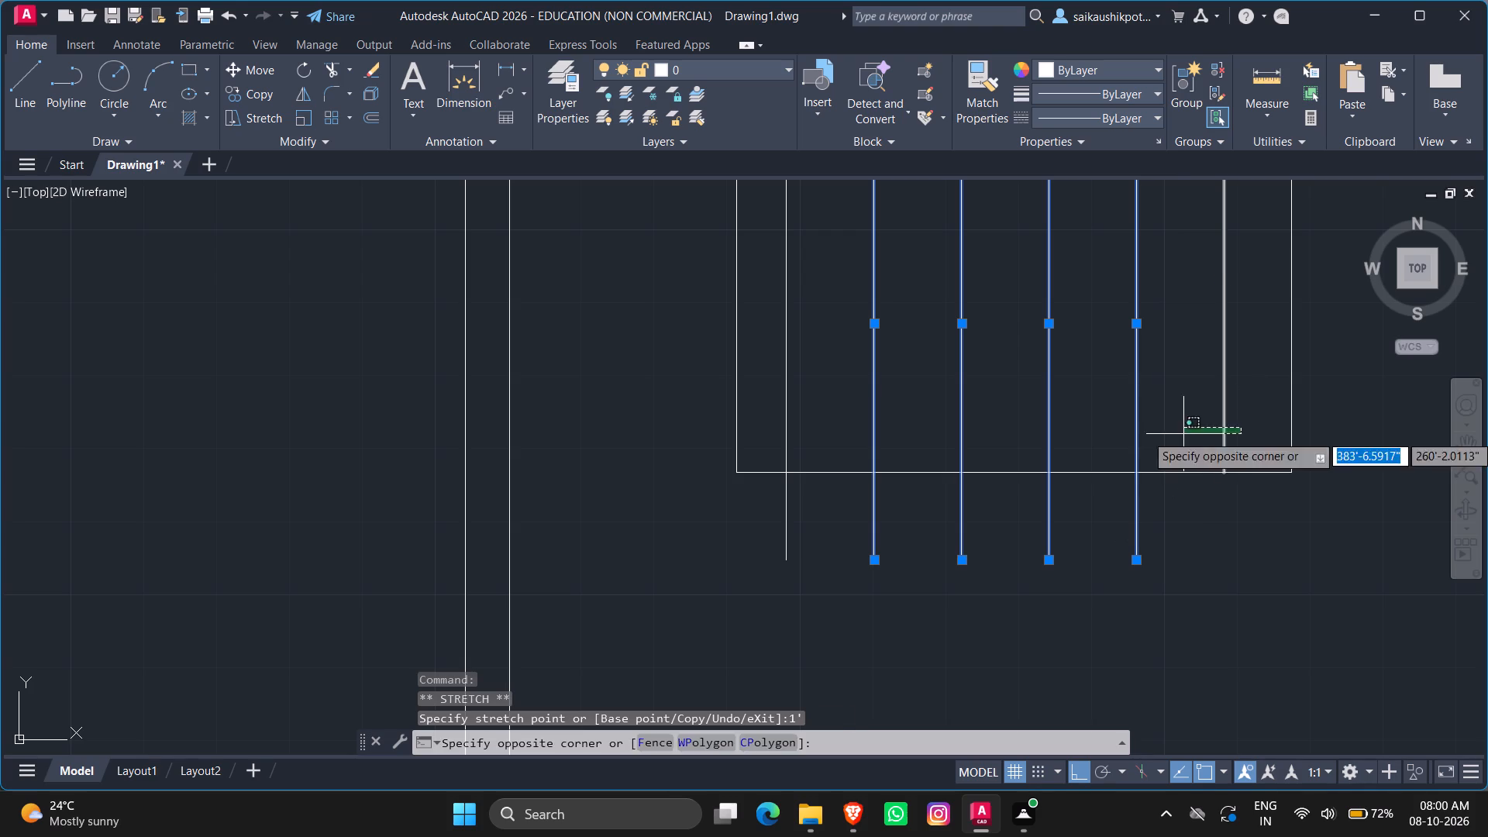
{"action": "left_click", "coordinate": [1224, 475]}
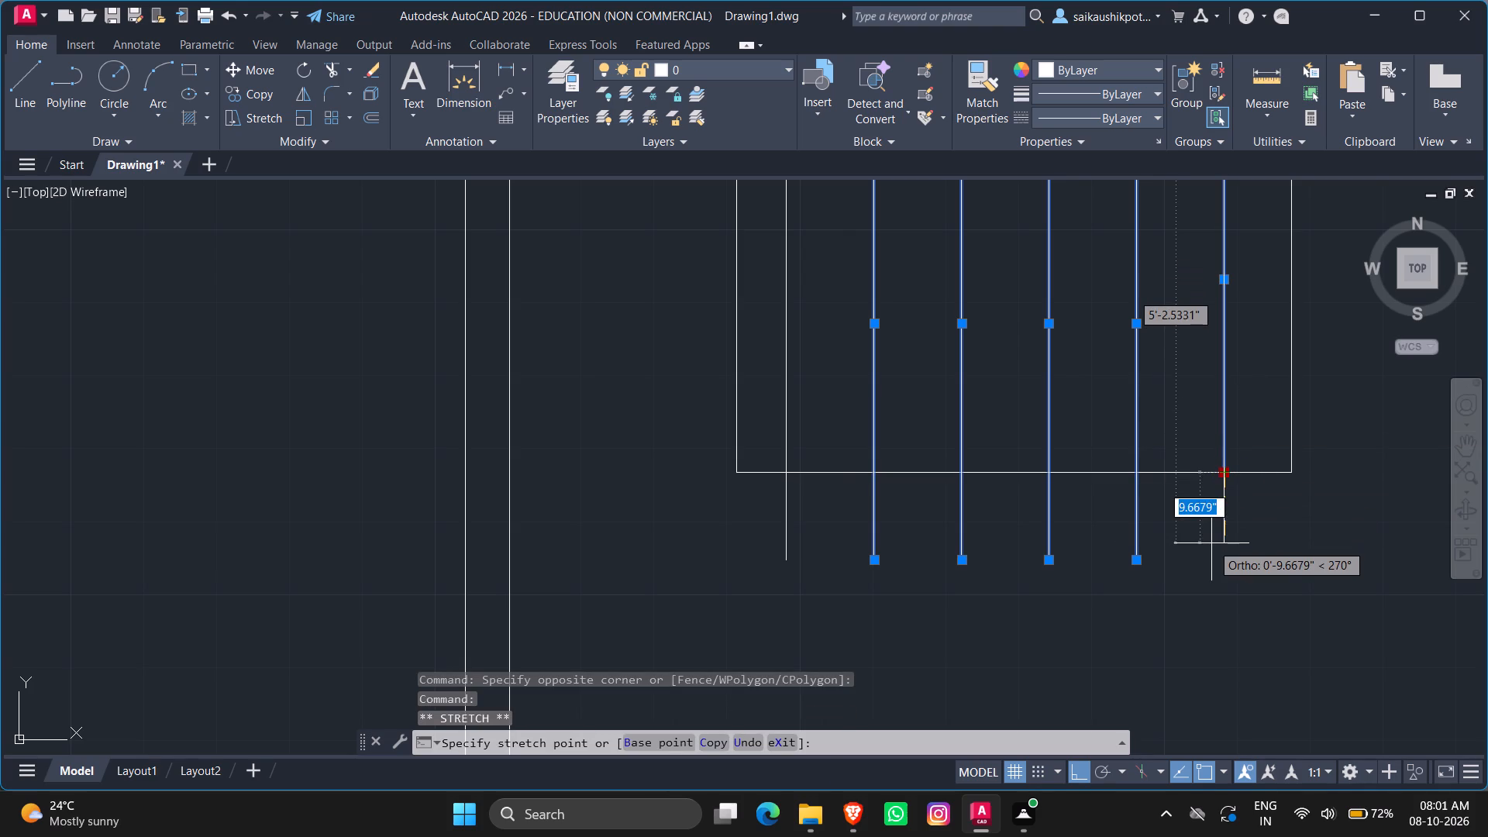
{"action": "type", "text": "1'"}
{"action": "key", "text": "Return"}
{"action": "key", "text": "Escape"}
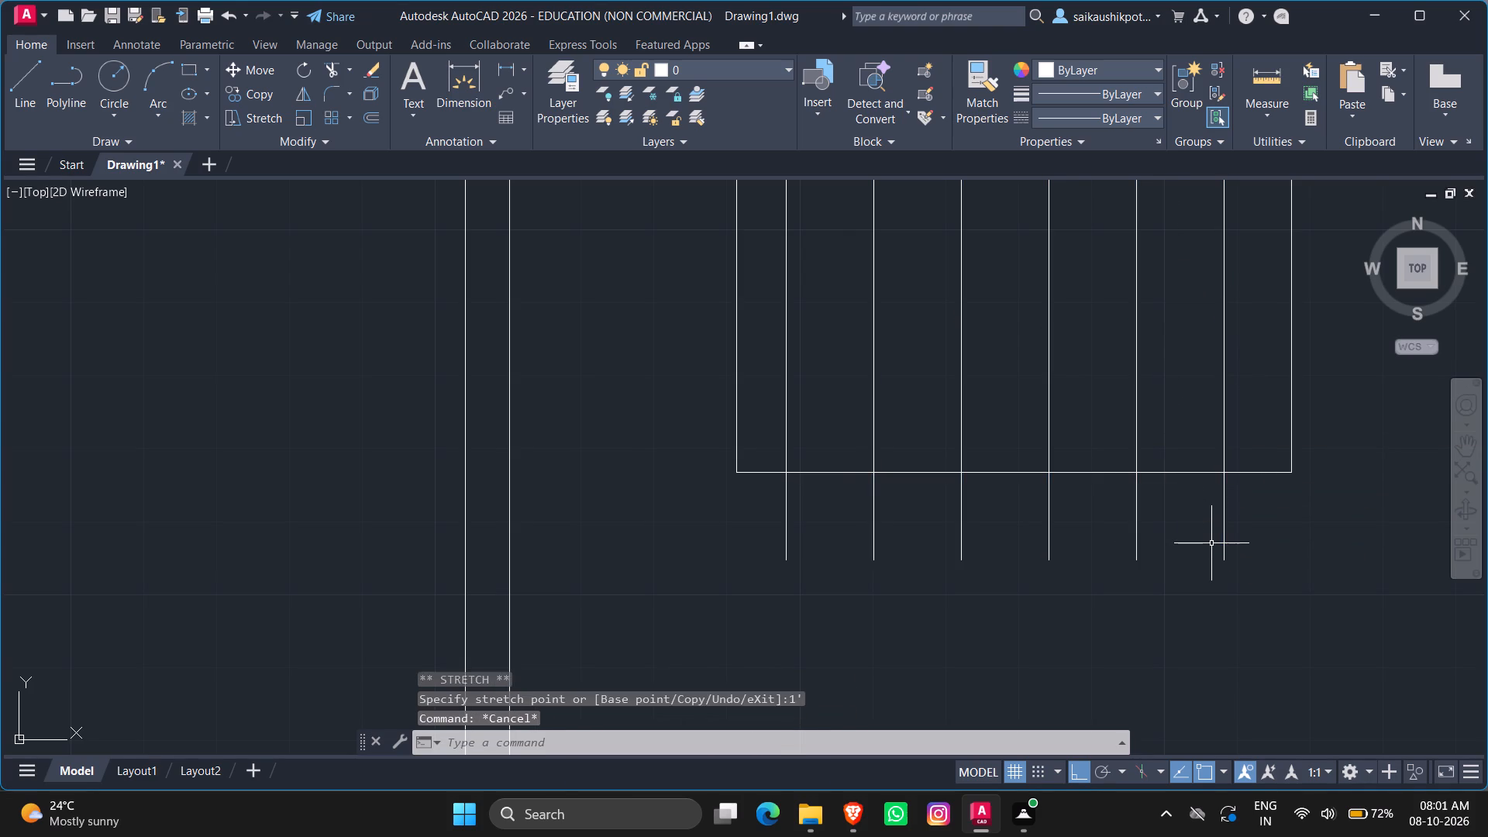
{"action": "key", "text": "Escape"}
Trim away the portions of all six vertical lines inside the rectangle, keeping the segments above and below it.
{"action": "type", "text": "TR"}
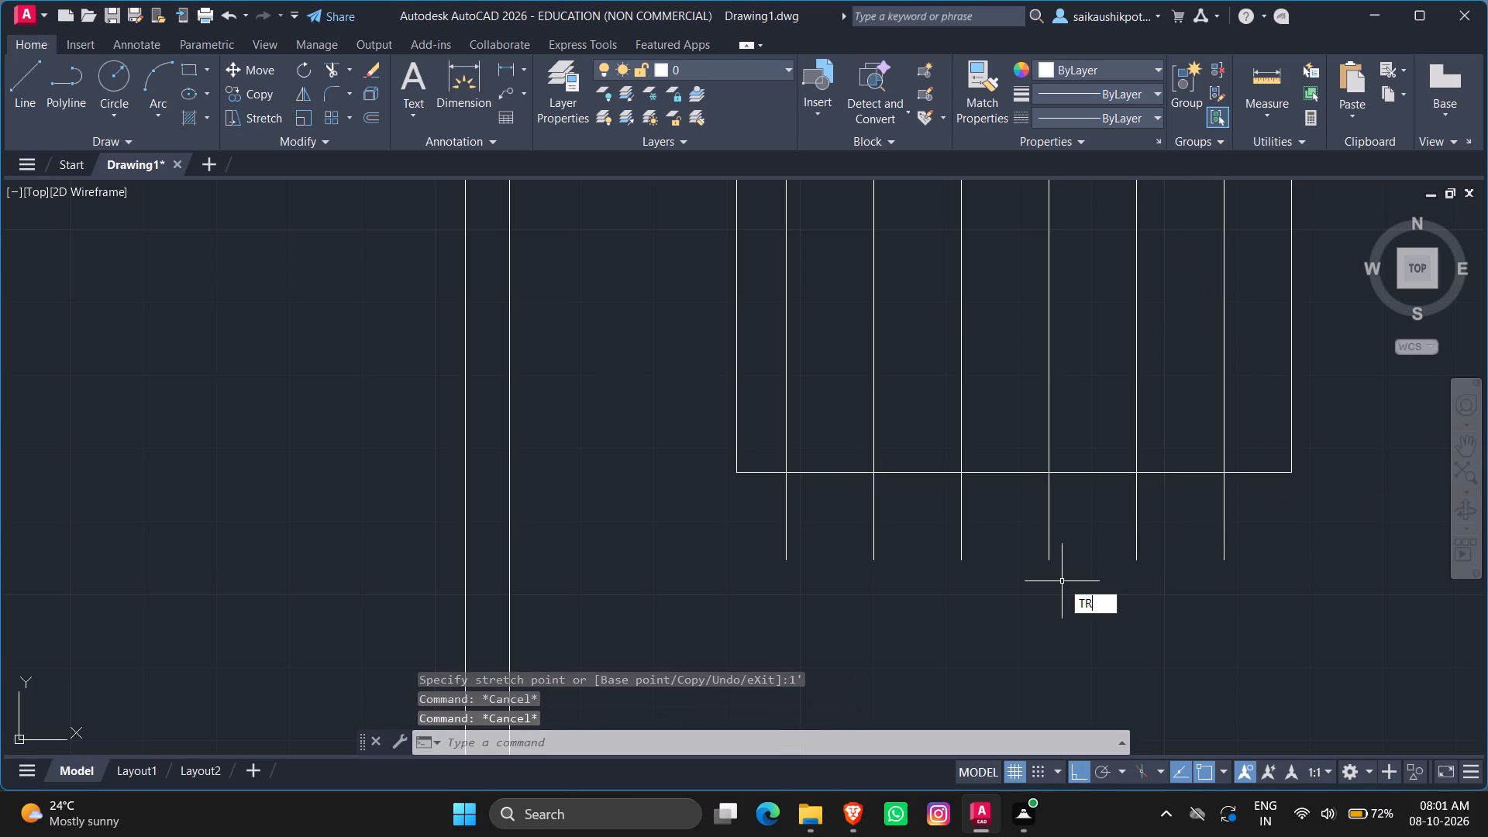
{"action": "key", "text": "Return"}
{"action": "key", "text": "Return"}
{"action": "scroll", "coordinate": [1238, 381], "scroll_direction": "down", "scroll_amount": 2}
{"action": "scroll", "coordinate": [1243, 360], "scroll_direction": "up", "scroll_amount": 1}
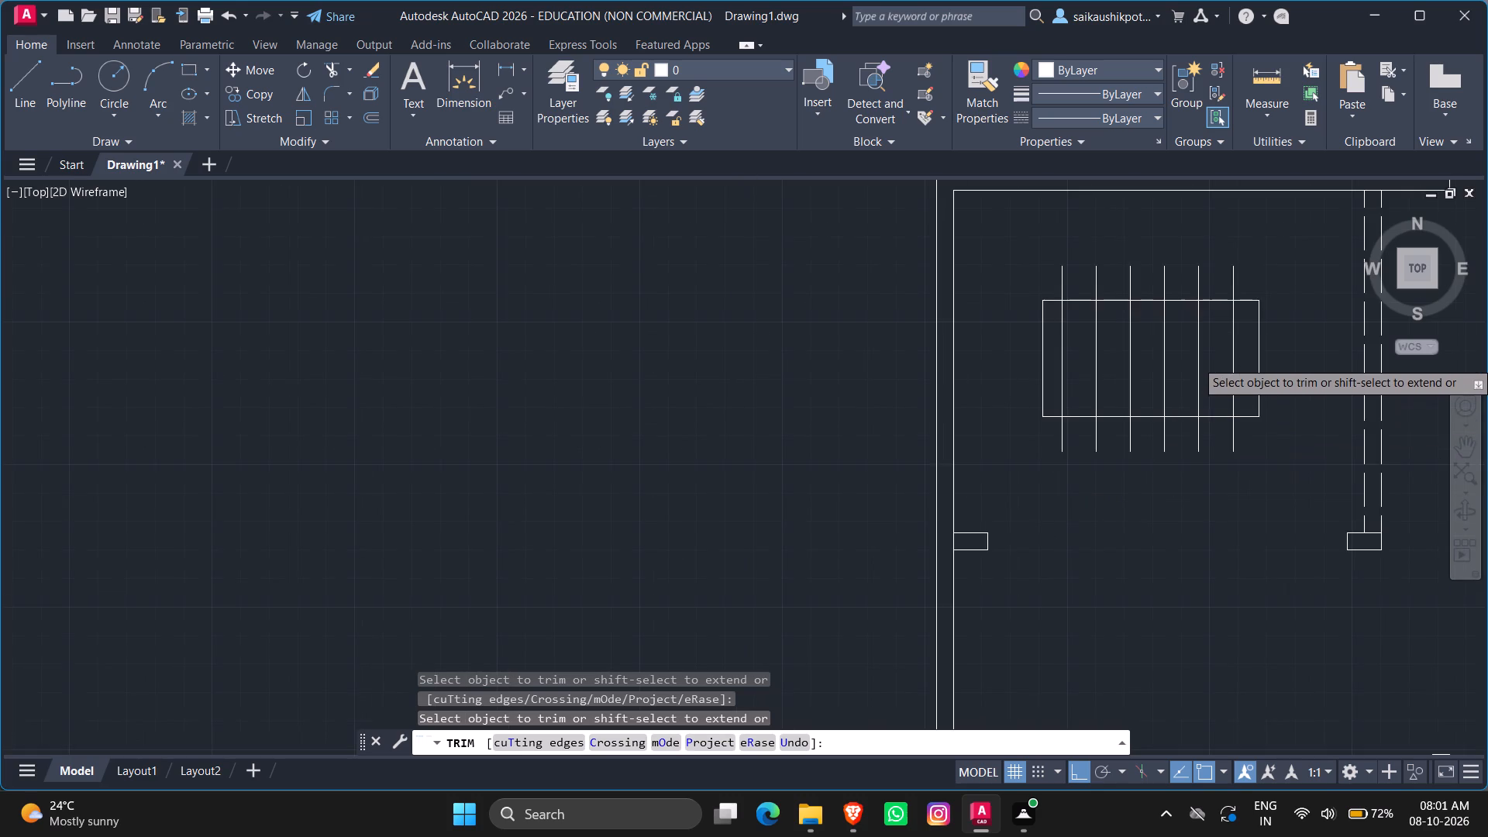
{"action": "left_click_drag", "start_coordinate": [1243, 360], "coordinate": [1232, 360]}
{"action": "left_click", "coordinate": [940, 370]}
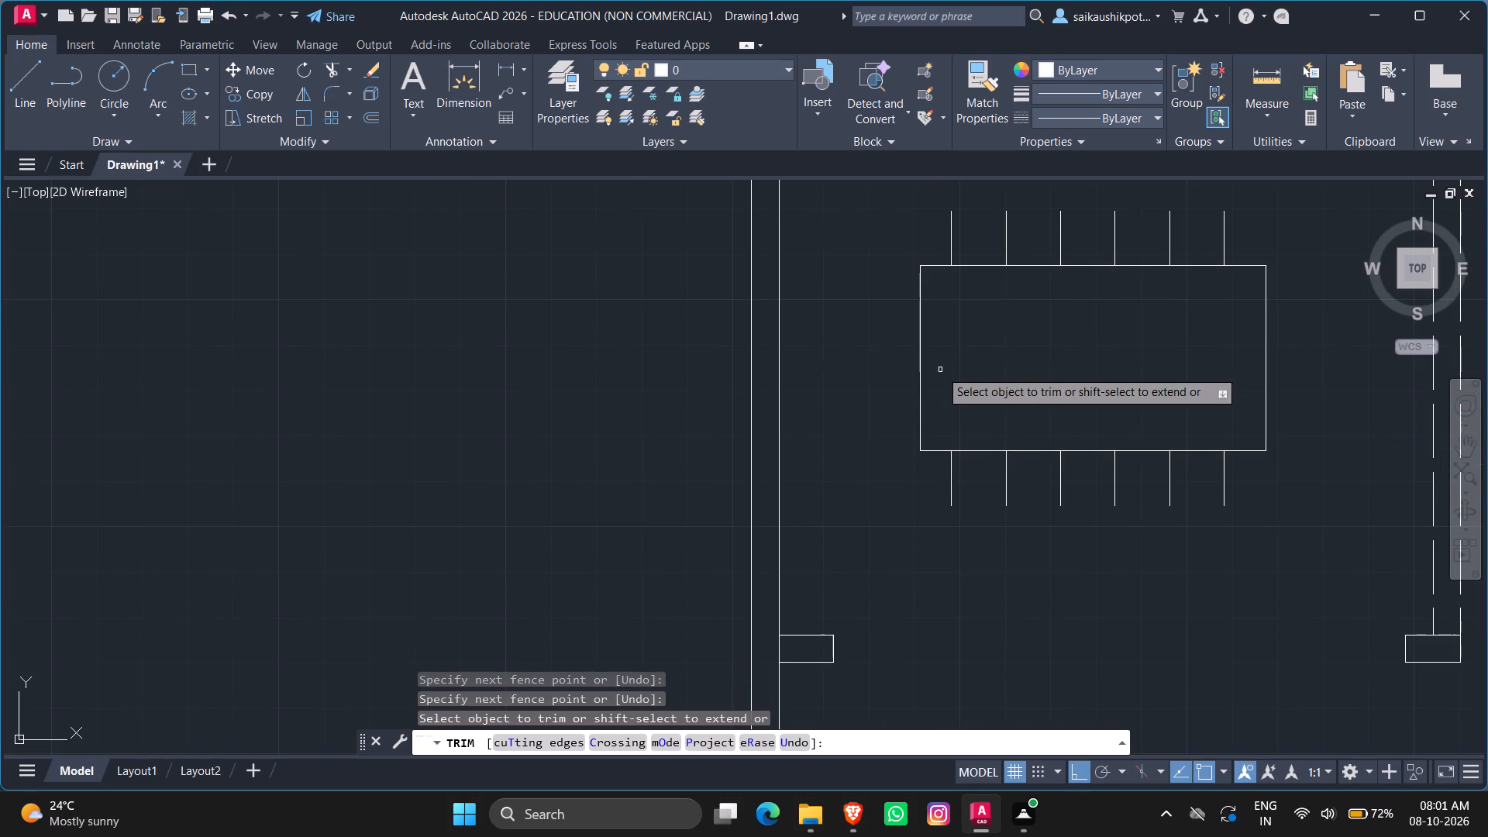
{"action": "key", "text": "Escape"}
{"action": "key", "text": "Escape"}
{"action": "key", "text": "Escape"}
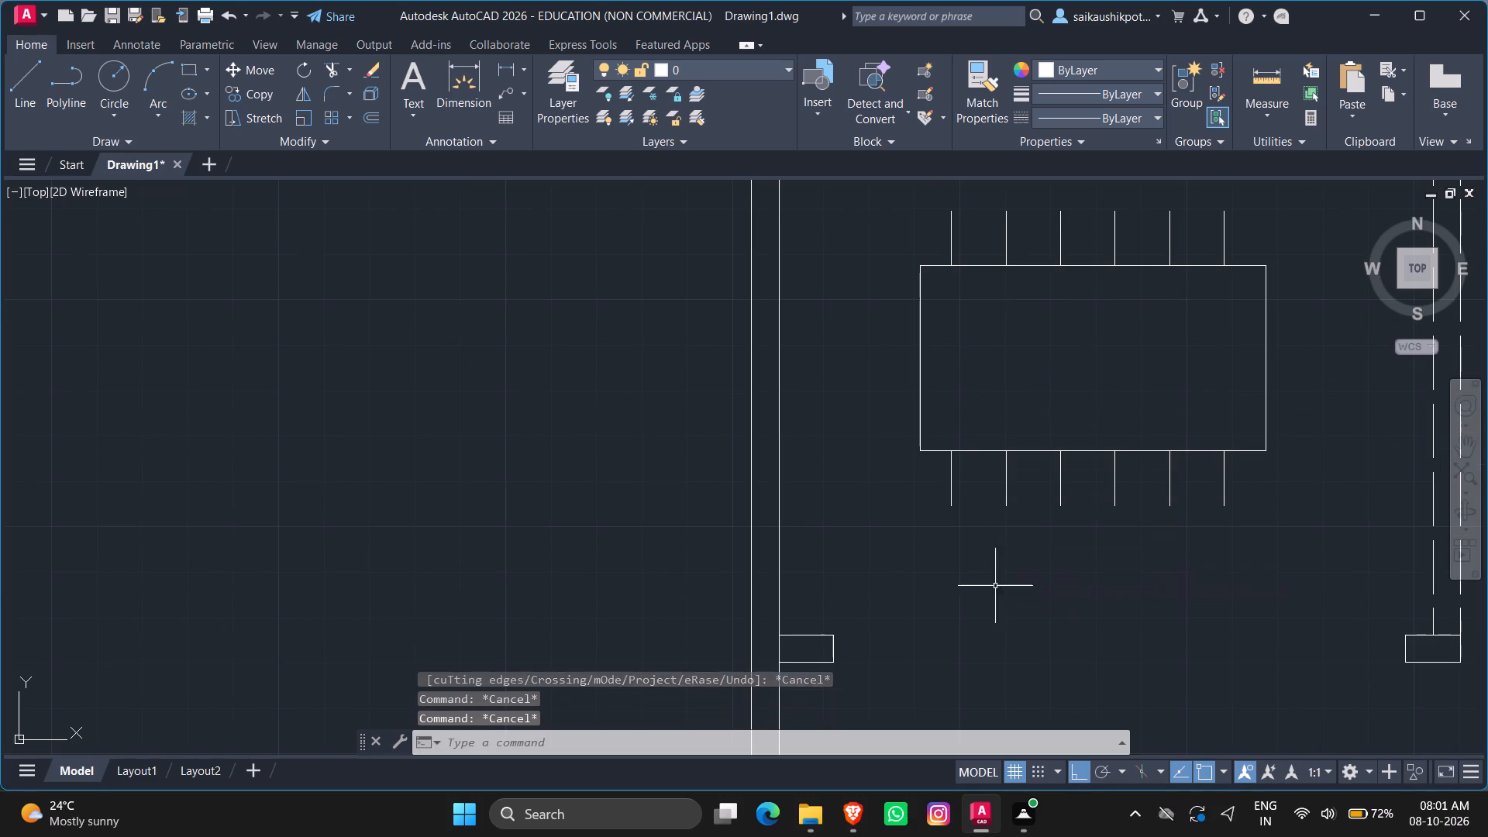
{"action": "key", "text": "Escape"}
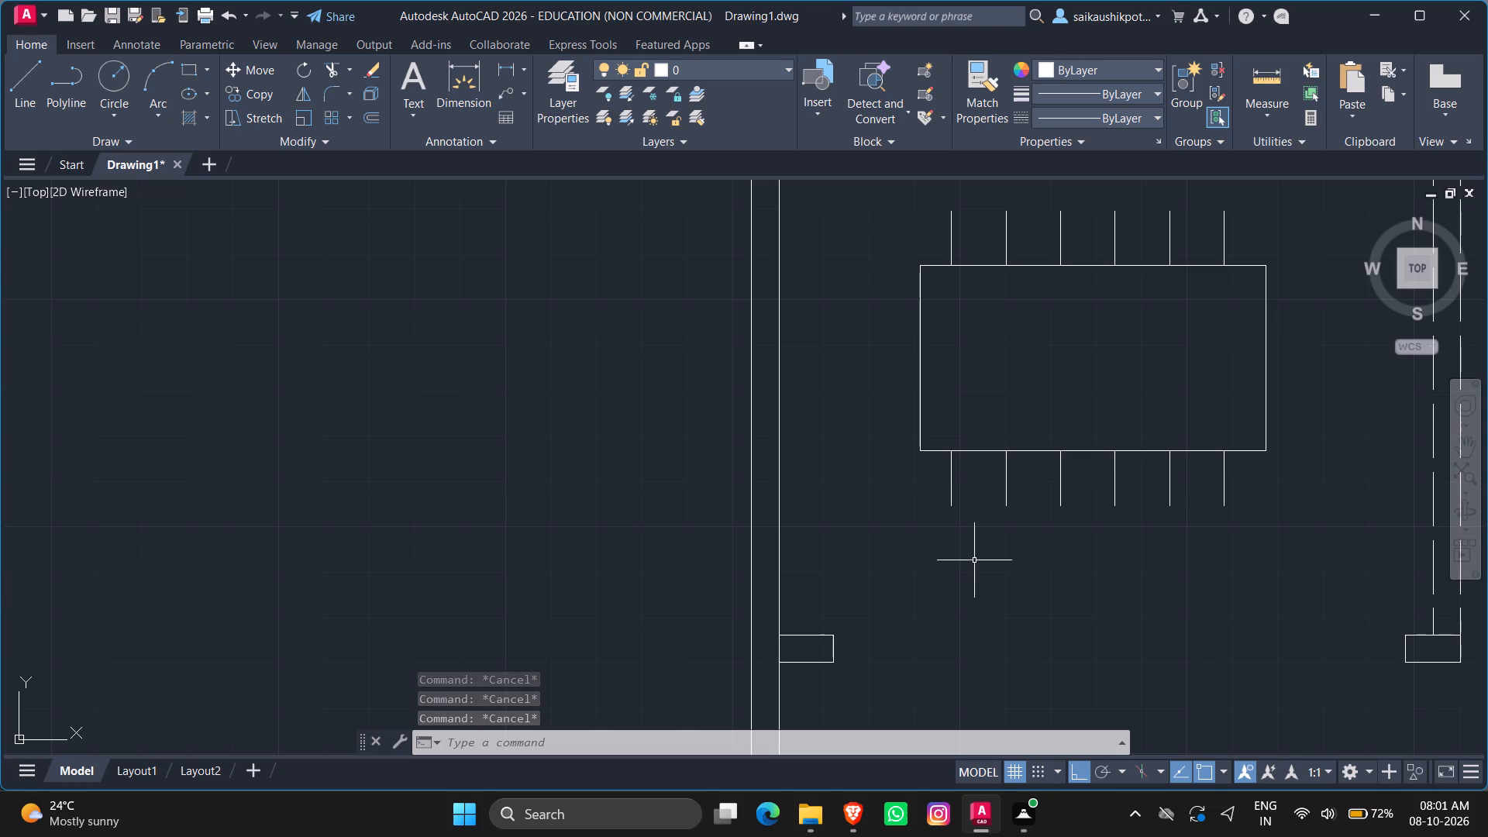
{"action": "key", "text": "Escape"}
{"action": "key", "text": "Escape"}
{"action": "key", "text": "Escape"}
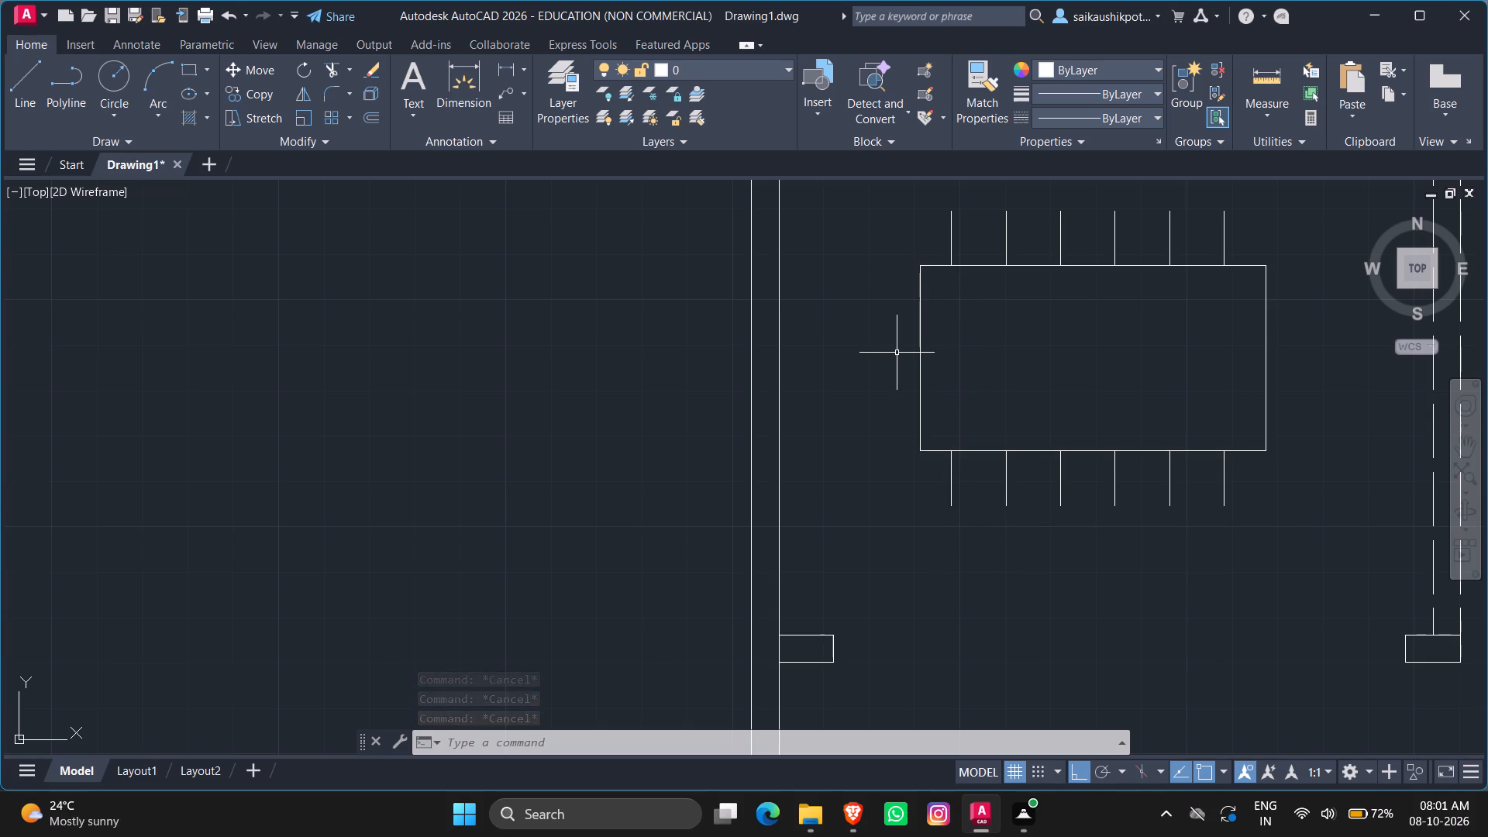
Draw a short horizontal line outward from the midpoint of the rectangle's left edge, stopping short of the wall.
{"action": "key", "text": "l"}
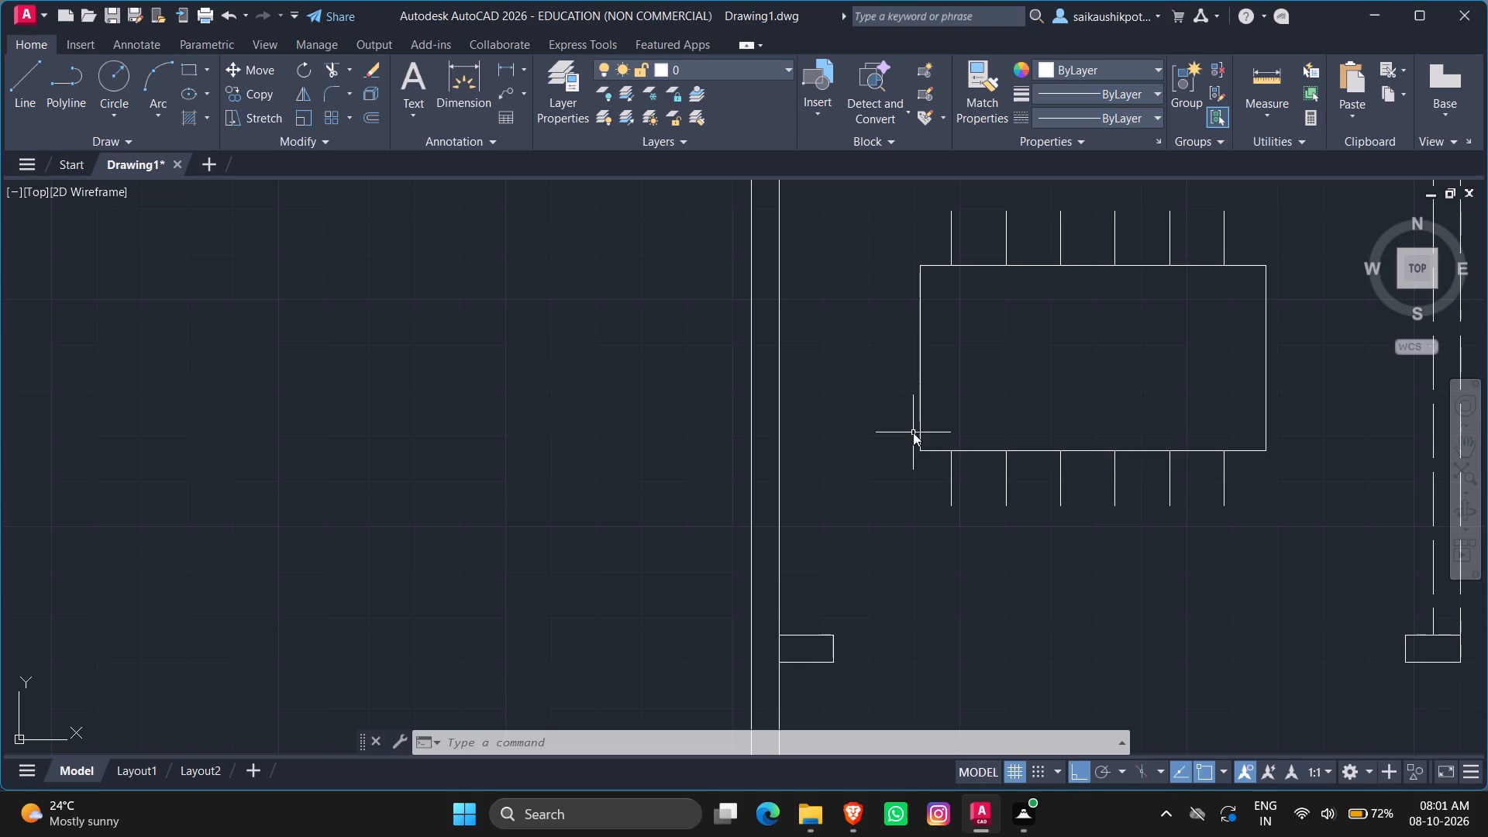
{"action": "key", "text": "Return"}
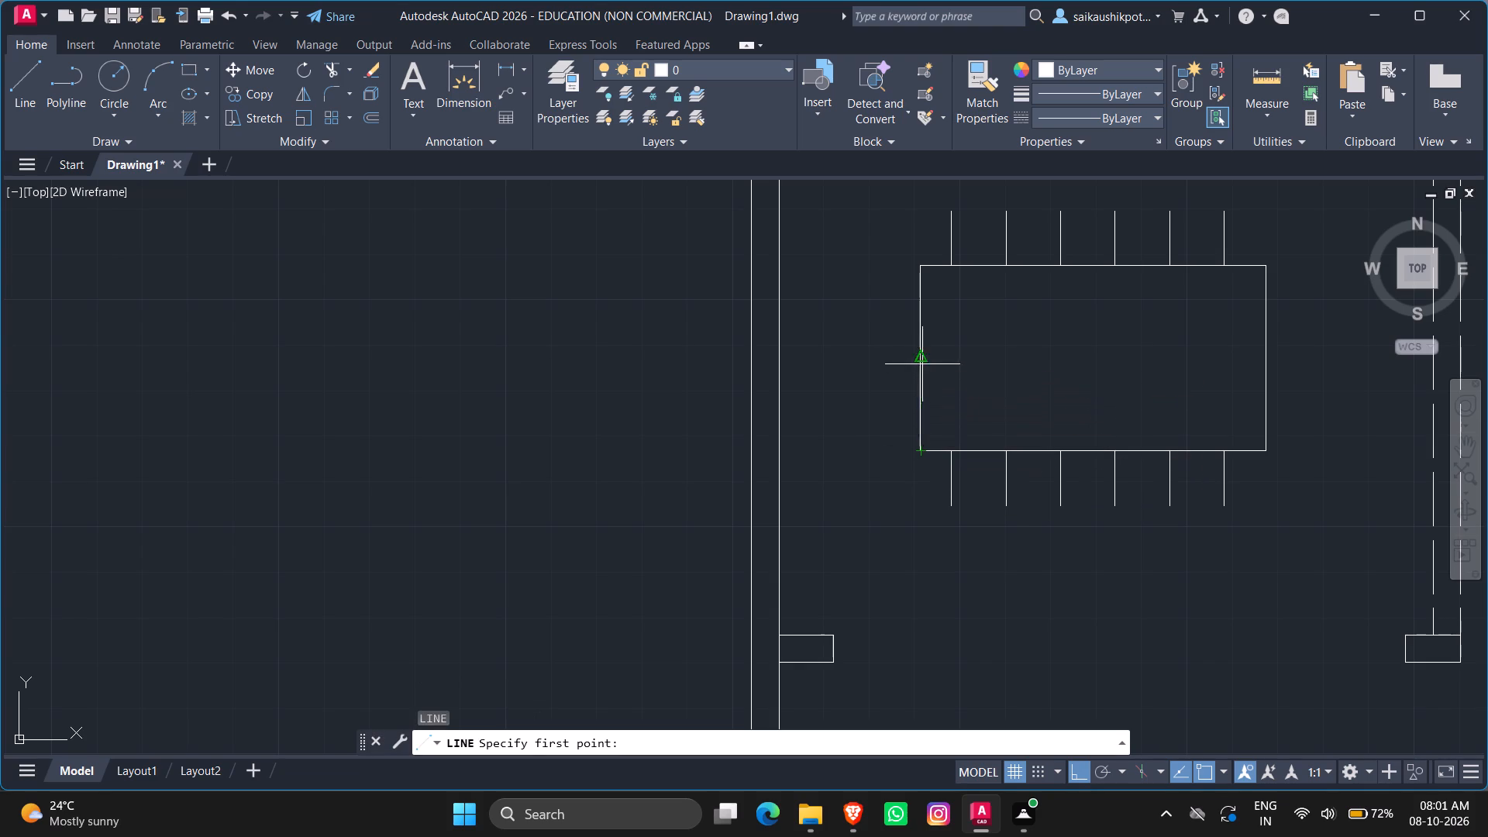
{"action": "left_click", "coordinate": [920, 354]}
{"action": "left_click", "coordinate": [857, 344]}
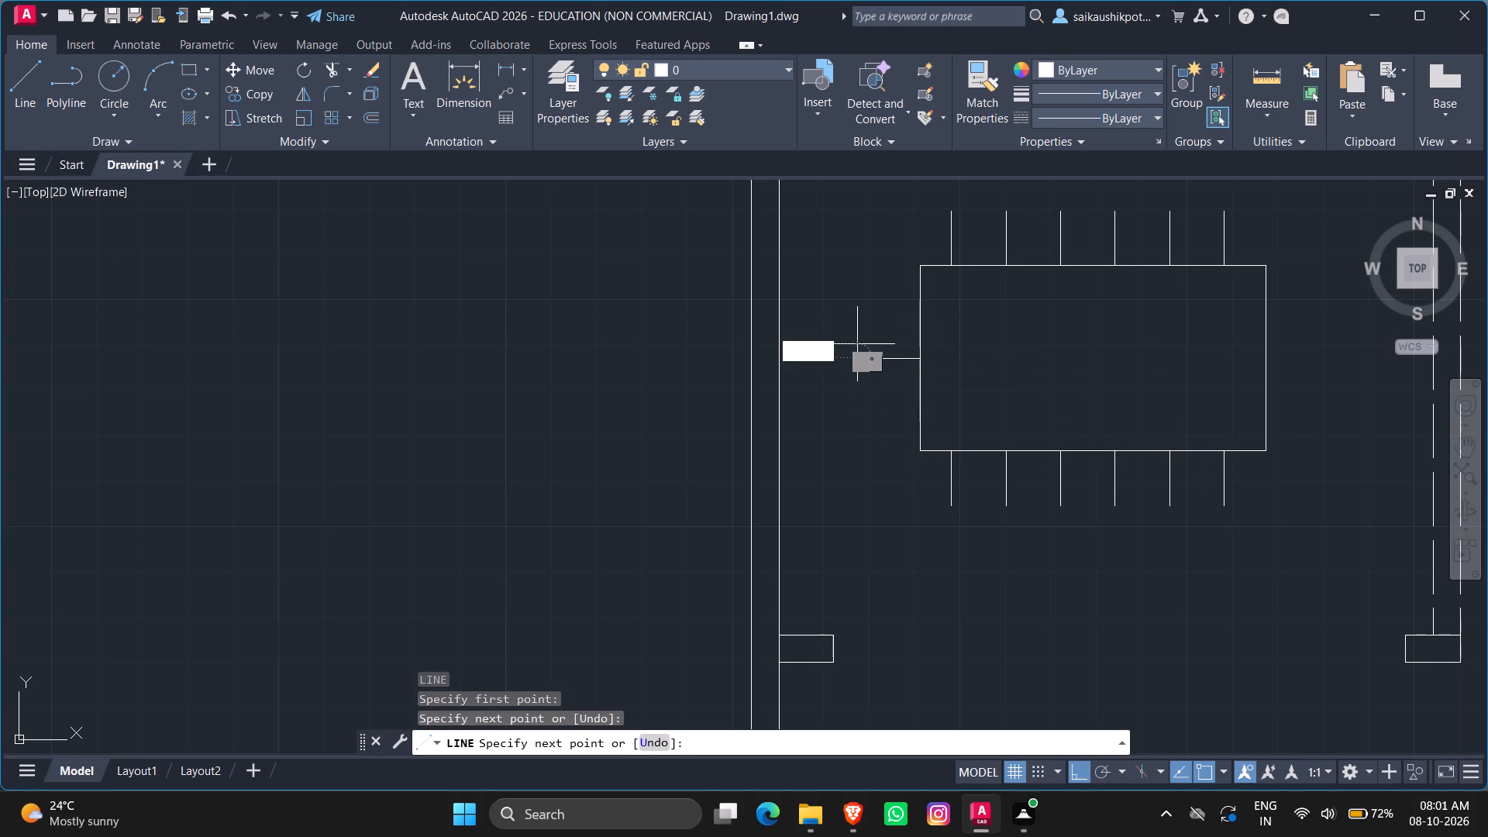
{"action": "key", "text": "Escape"}
{"action": "key", "text": "Escape"}
{"action": "key", "text": "Escape"}
{"action": "key", "text": "Escape"}
{"action": "key", "text": "Escape"}
{"action": "key", "text": "Escape"}
Stretch the inner end of the short horizontal line across the rectangle to the midpoint of its right edge.
{"action": "scroll", "coordinate": [887, 364], "scroll_direction": "up", "scroll_amount": 2}
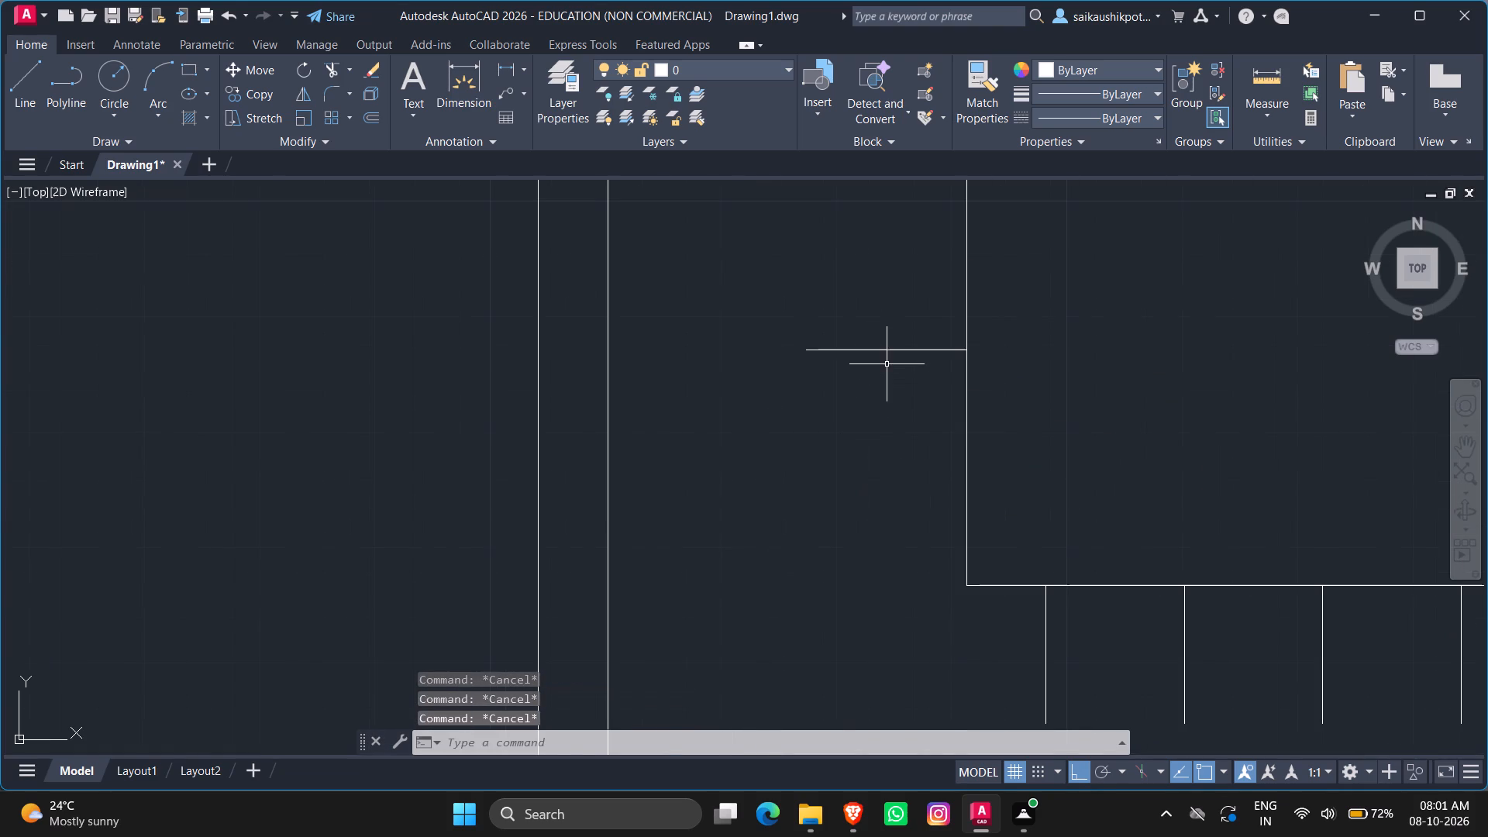
{"action": "left_click", "coordinate": [887, 364]}
{"action": "left_click", "coordinate": [885, 319]}
{"action": "left_click", "coordinate": [969, 348]}
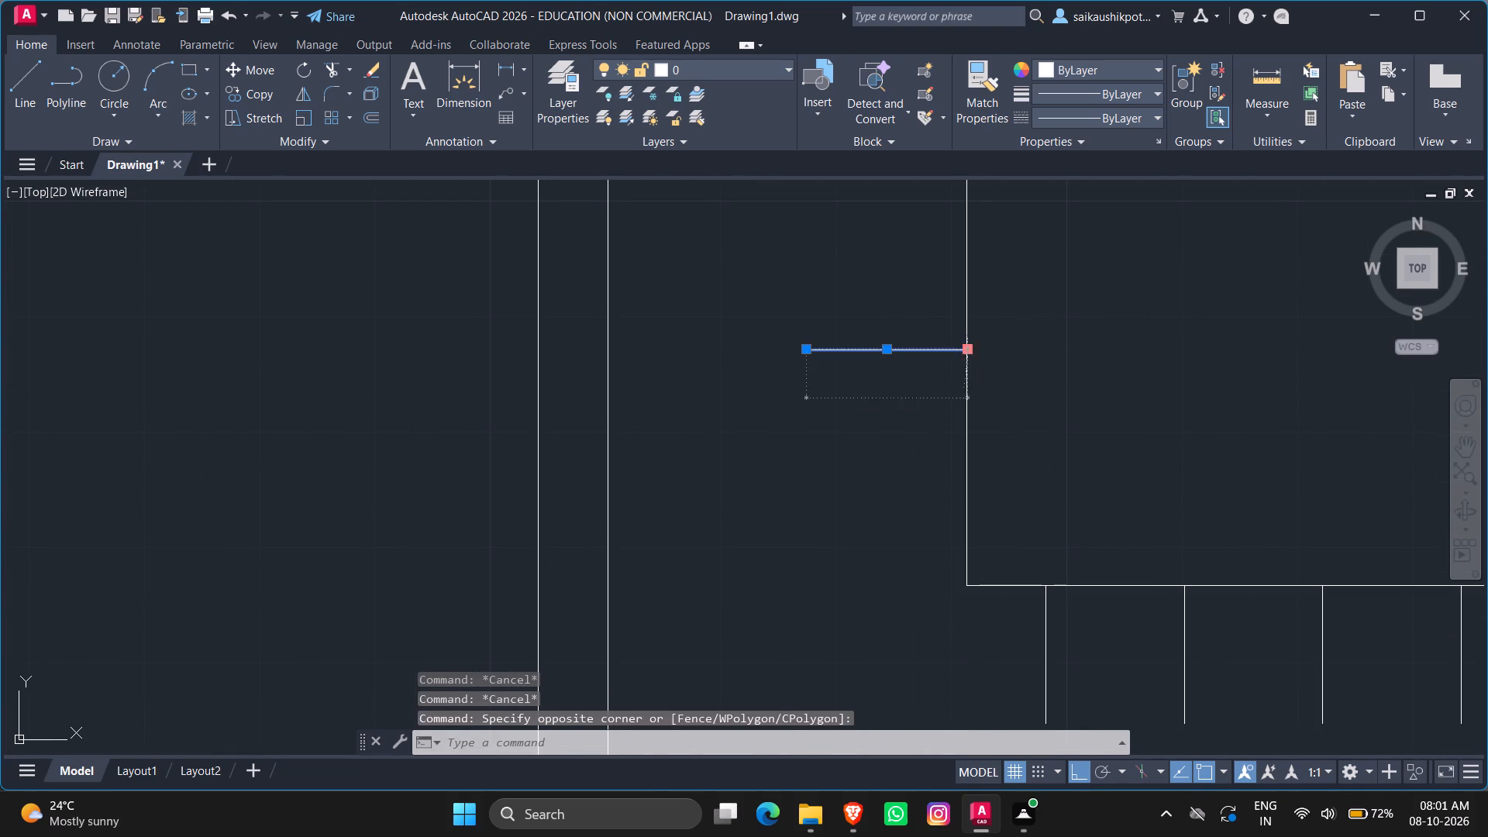
{"action": "scroll", "coordinate": [1031, 377], "scroll_direction": "down", "scroll_amount": 4}
{"action": "scroll", "coordinate": [1164, 376], "scroll_direction": "up", "scroll_amount": 5}
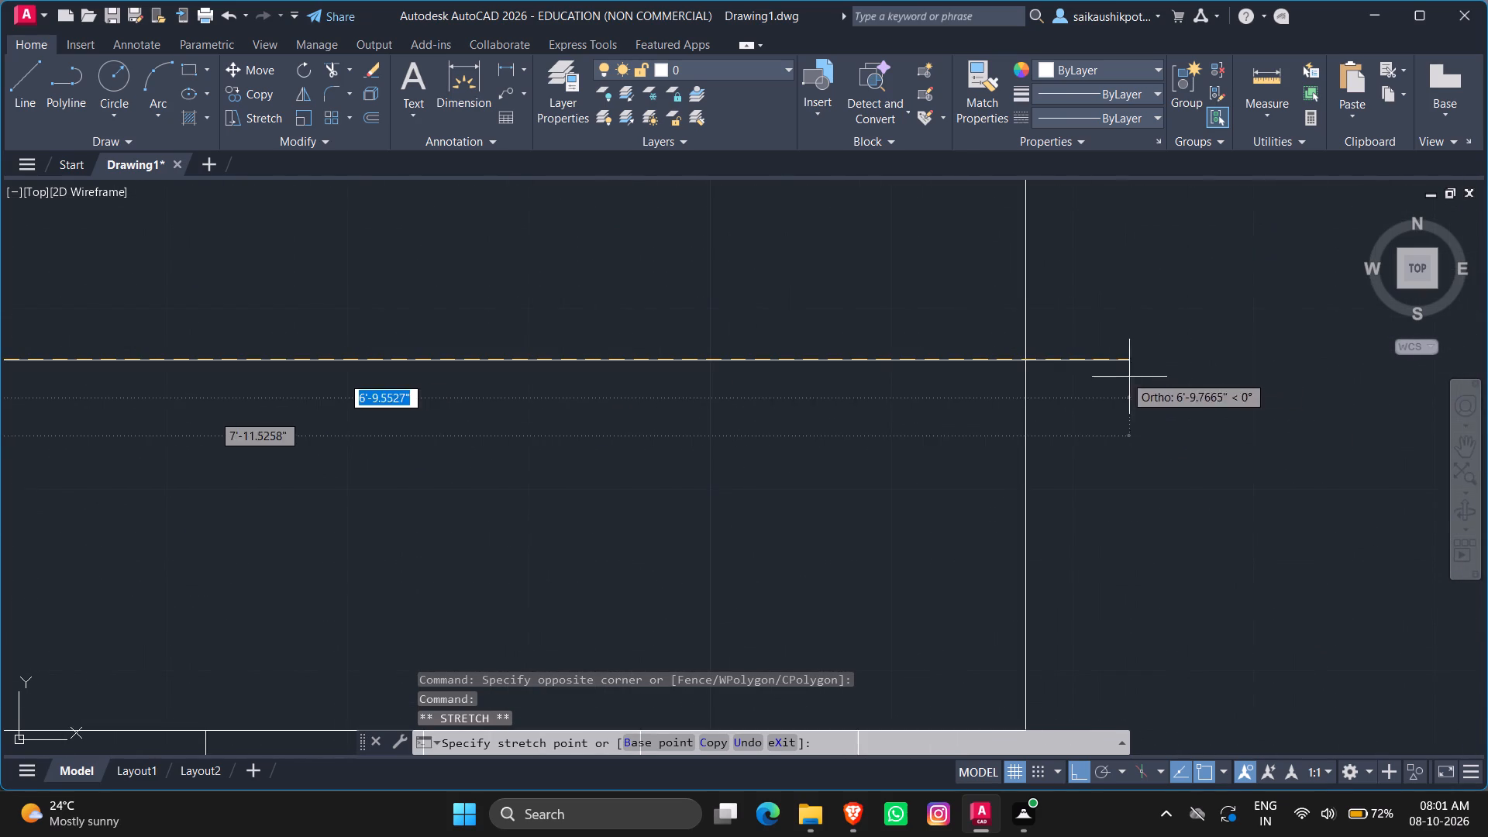
{"action": "left_click", "coordinate": [1025, 360]}
{"action": "key", "text": "Escape"}
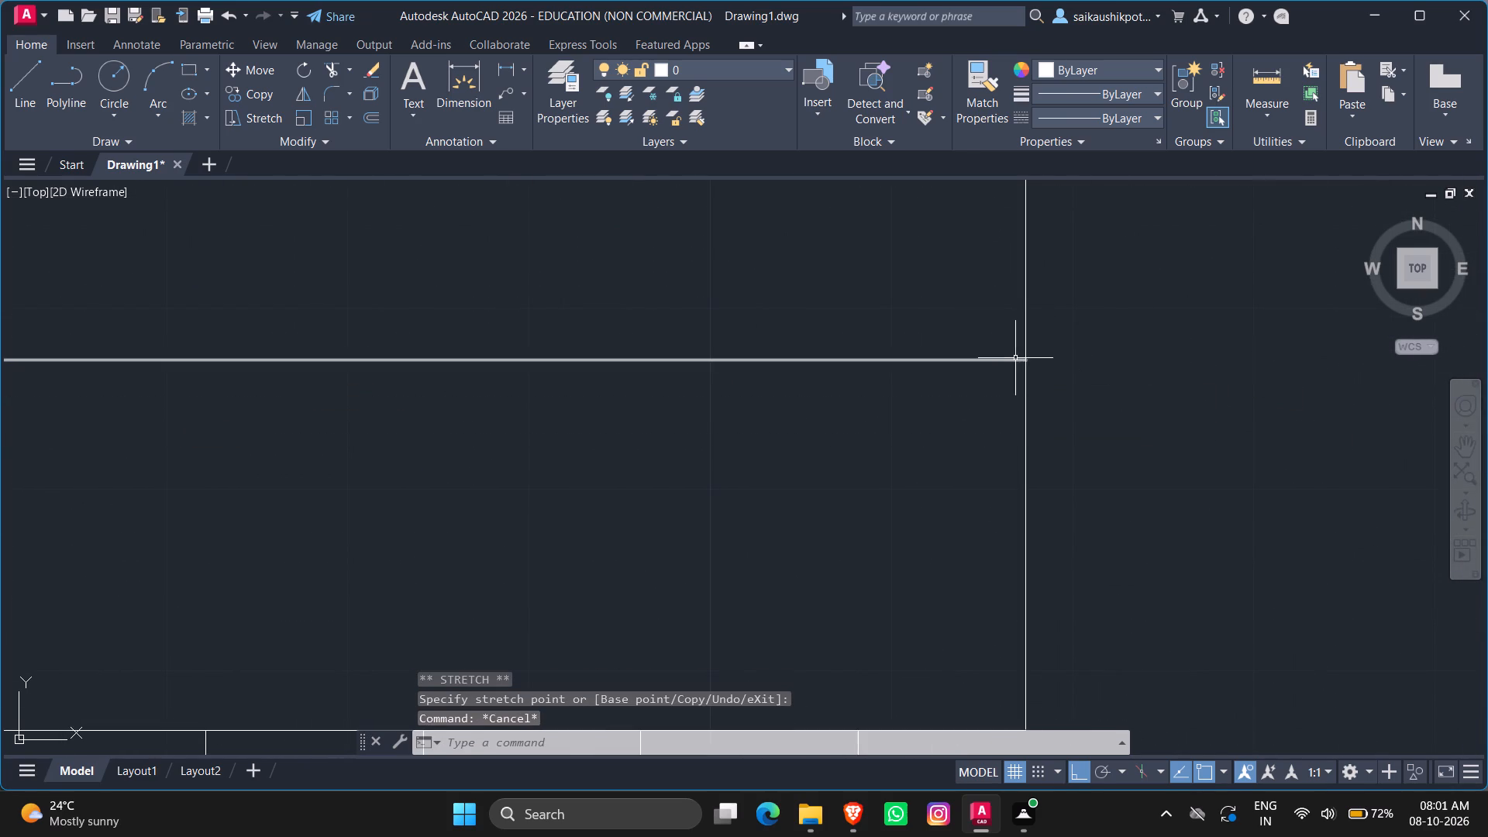
Stretch the right end of the horizontal centre line straight outward, a short distance past the rectangle's right edge.
{"action": "left_click", "coordinate": [1014, 358]}
{"action": "left_click", "coordinate": [1027, 366]}
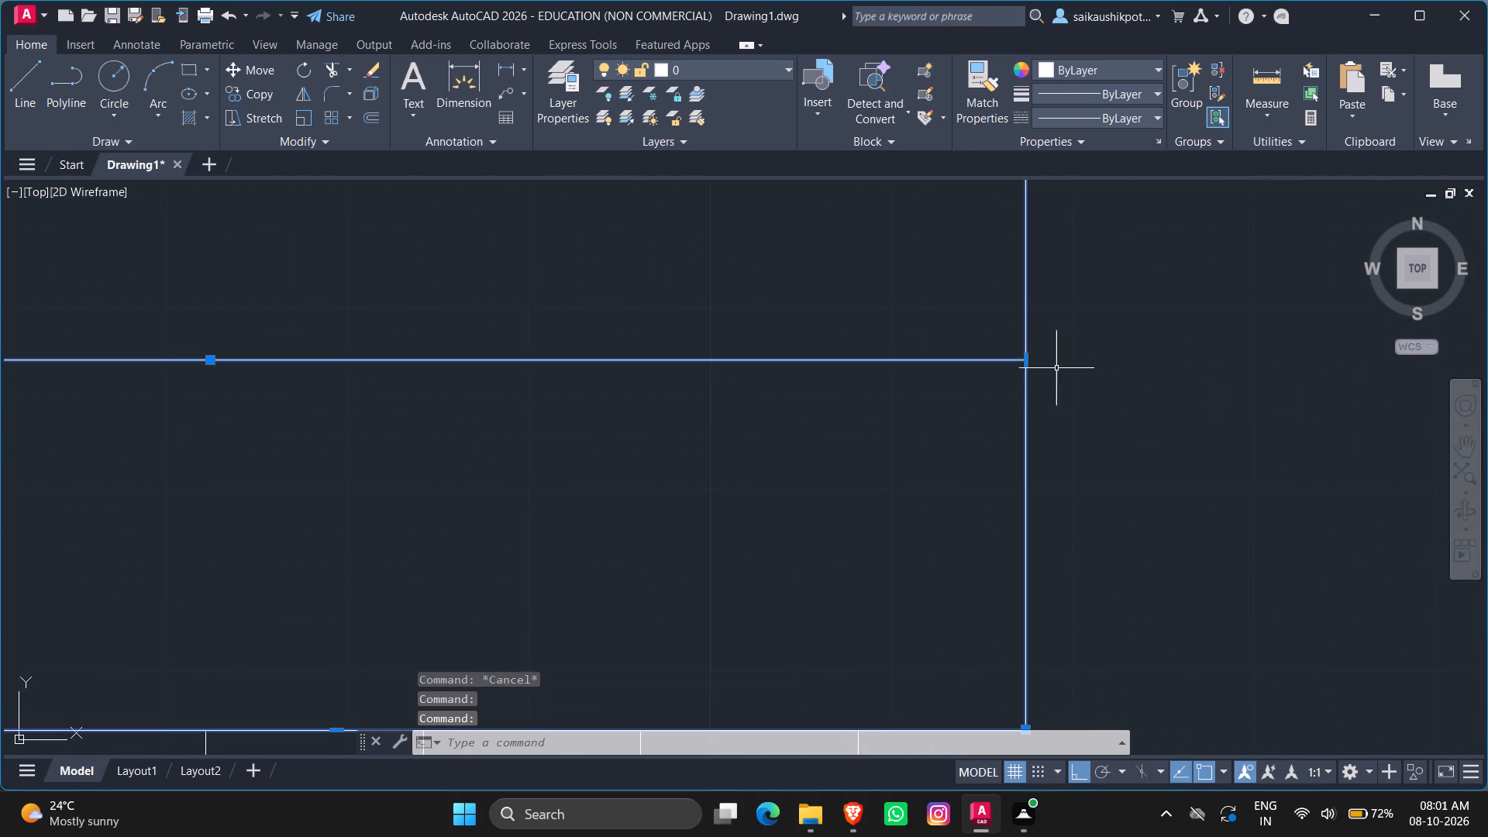
{"action": "key", "text": "Escape"}
{"action": "left_click", "coordinate": [997, 366]}
{"action": "left_click", "coordinate": [987, 327]}
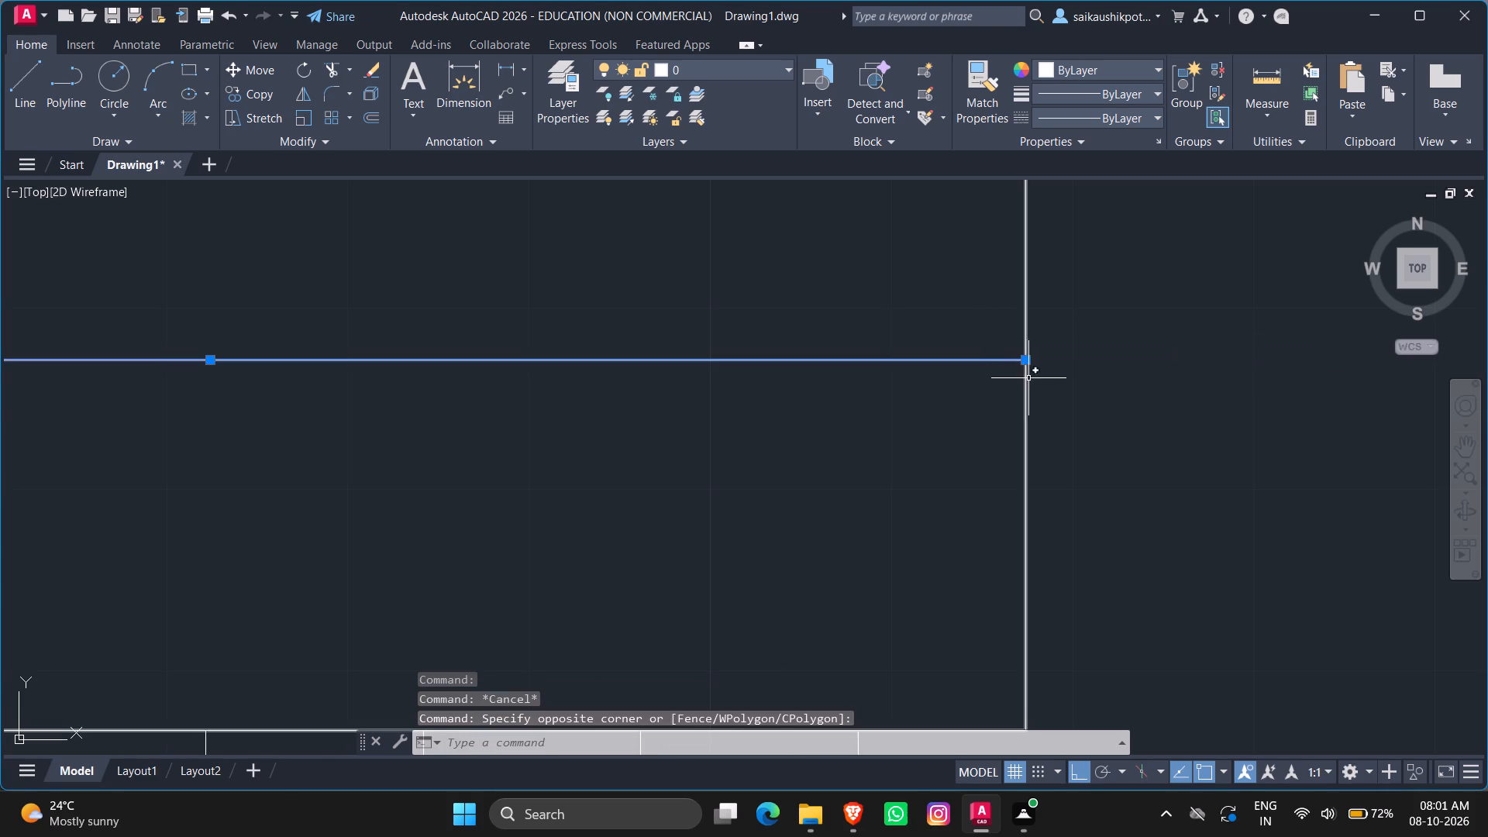
{"action": "left_click", "coordinate": [1025, 360]}
{"action": "left_click", "coordinate": [1185, 360]}
{"action": "key", "text": "Escape"}
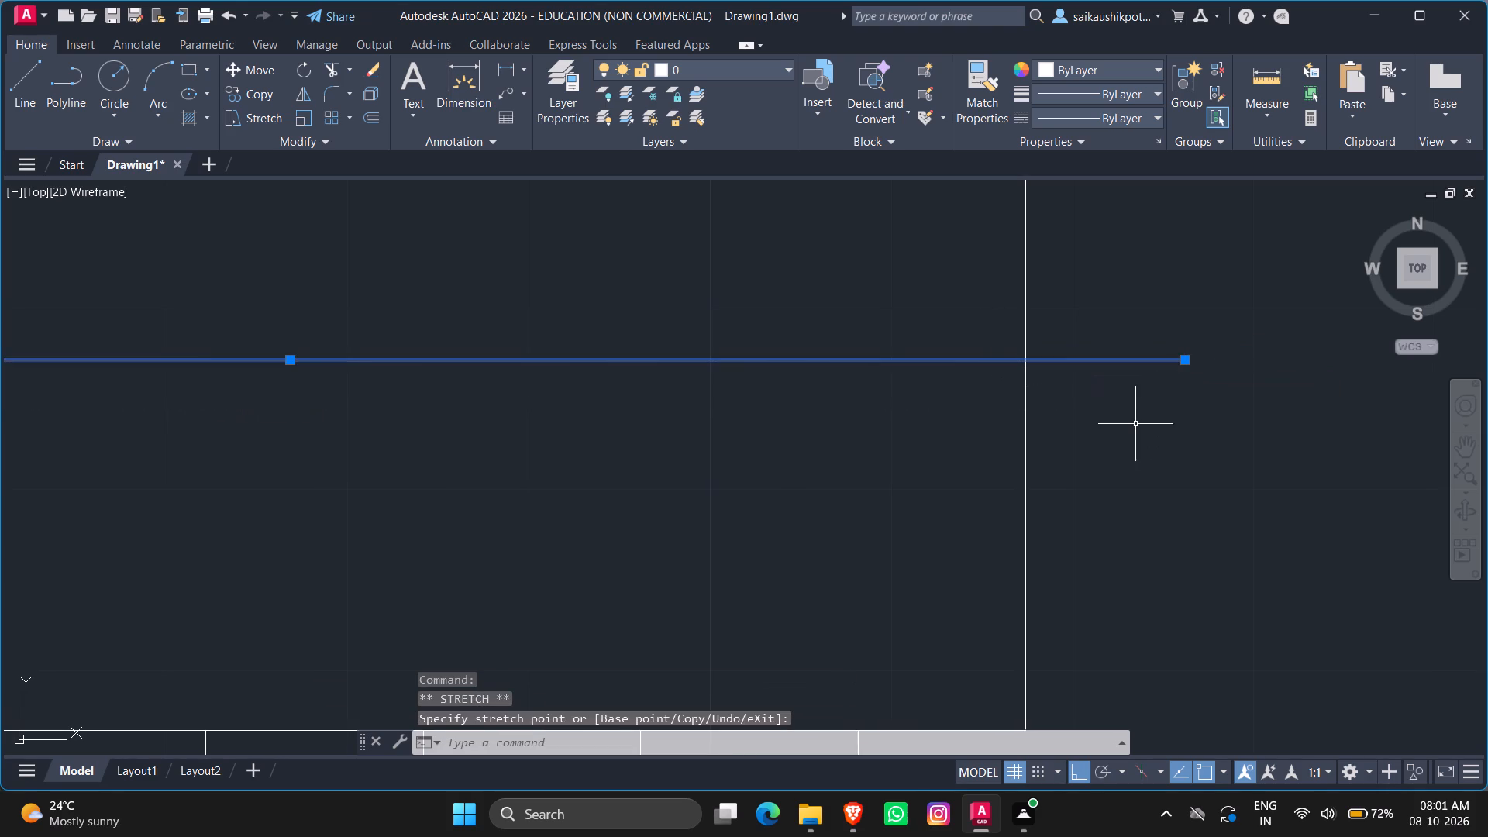
{"action": "key", "text": "Escape"}
{"action": "key", "text": "Escape"}
{"action": "key", "text": "Escape"}
Offset the horizontal centre line by 6" to both sides, once below and once above it.
{"action": "key", "text": "o"}
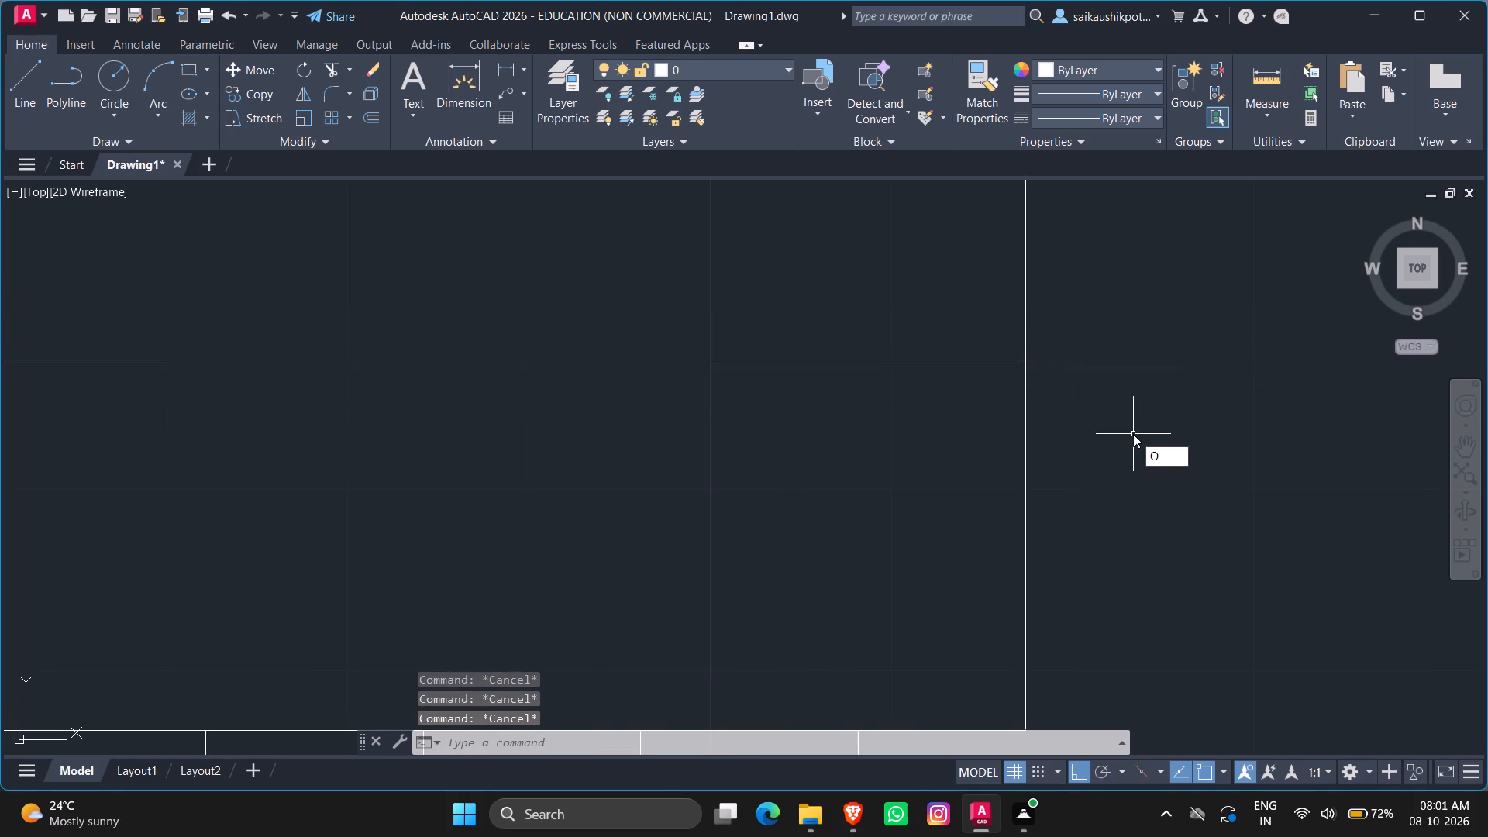
{"action": "key", "text": "Return"}
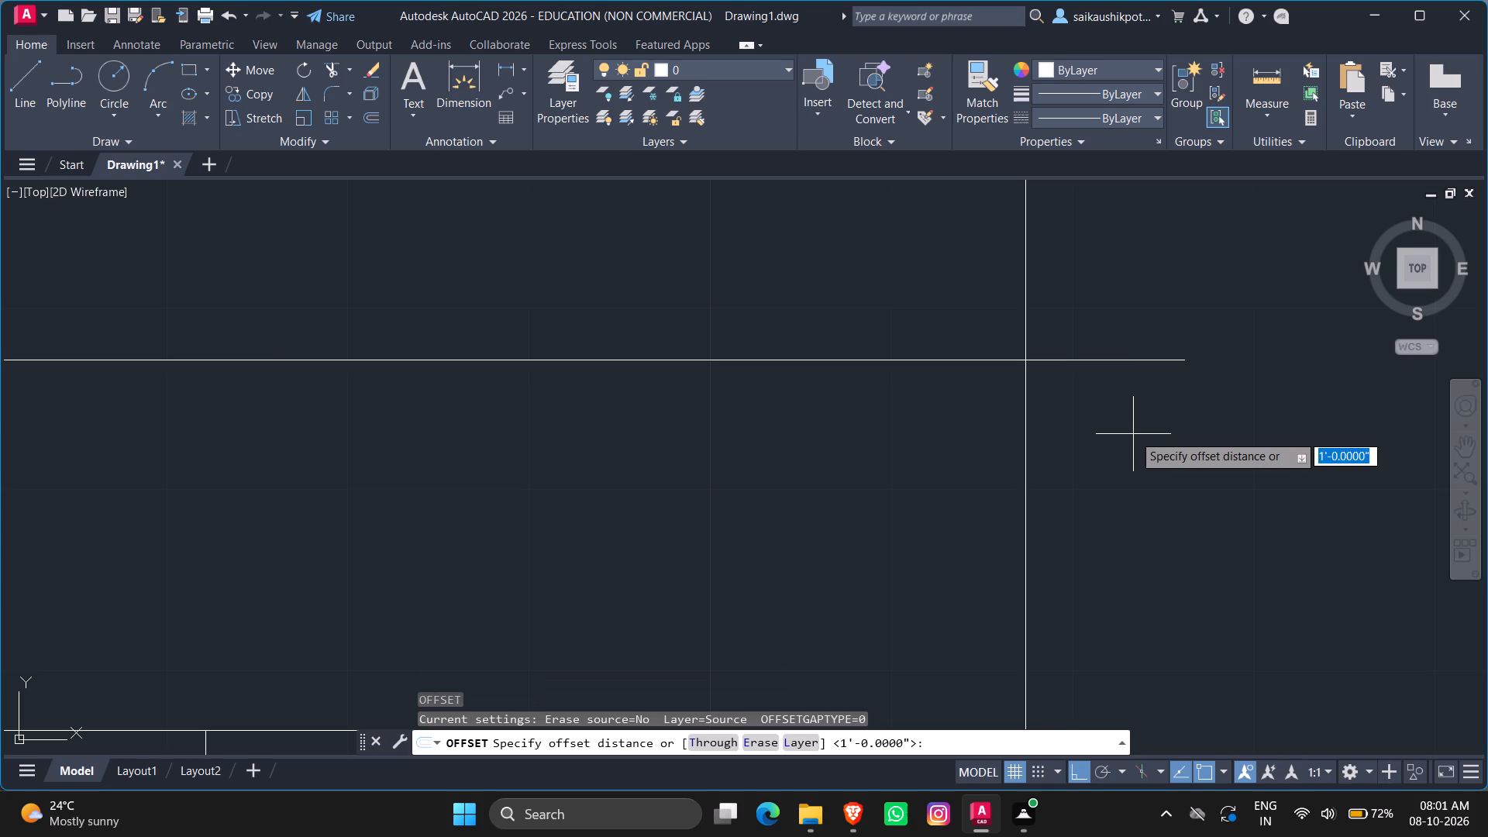
{"action": "key", "text": "9"}
{"action": "key", "text": "BackSpace"}
{"action": "key", "text": "6"}
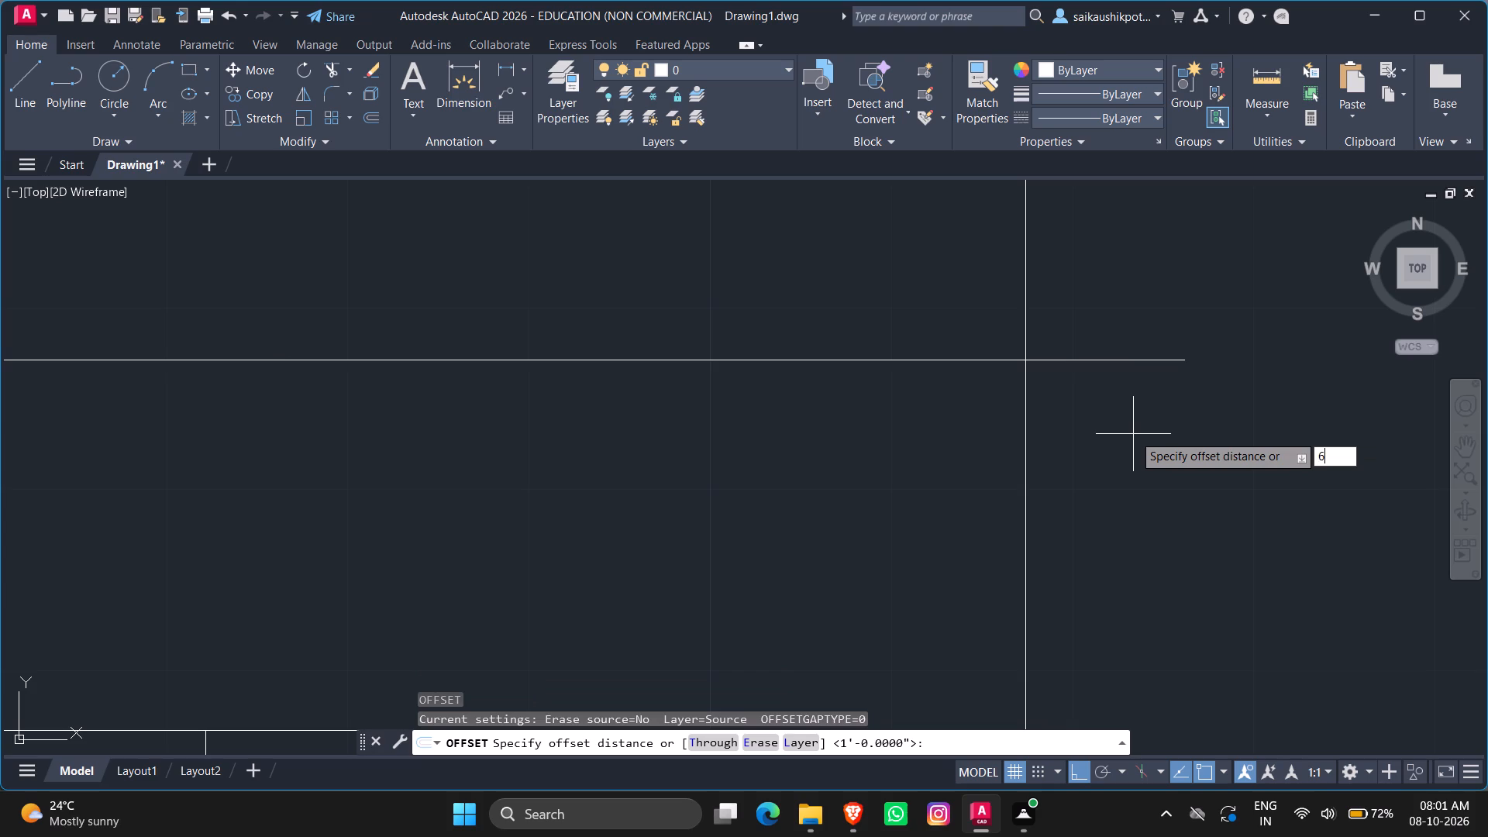
{"action": "key", "text": "shift+quotedbl"}
{"action": "key", "text": "Return"}
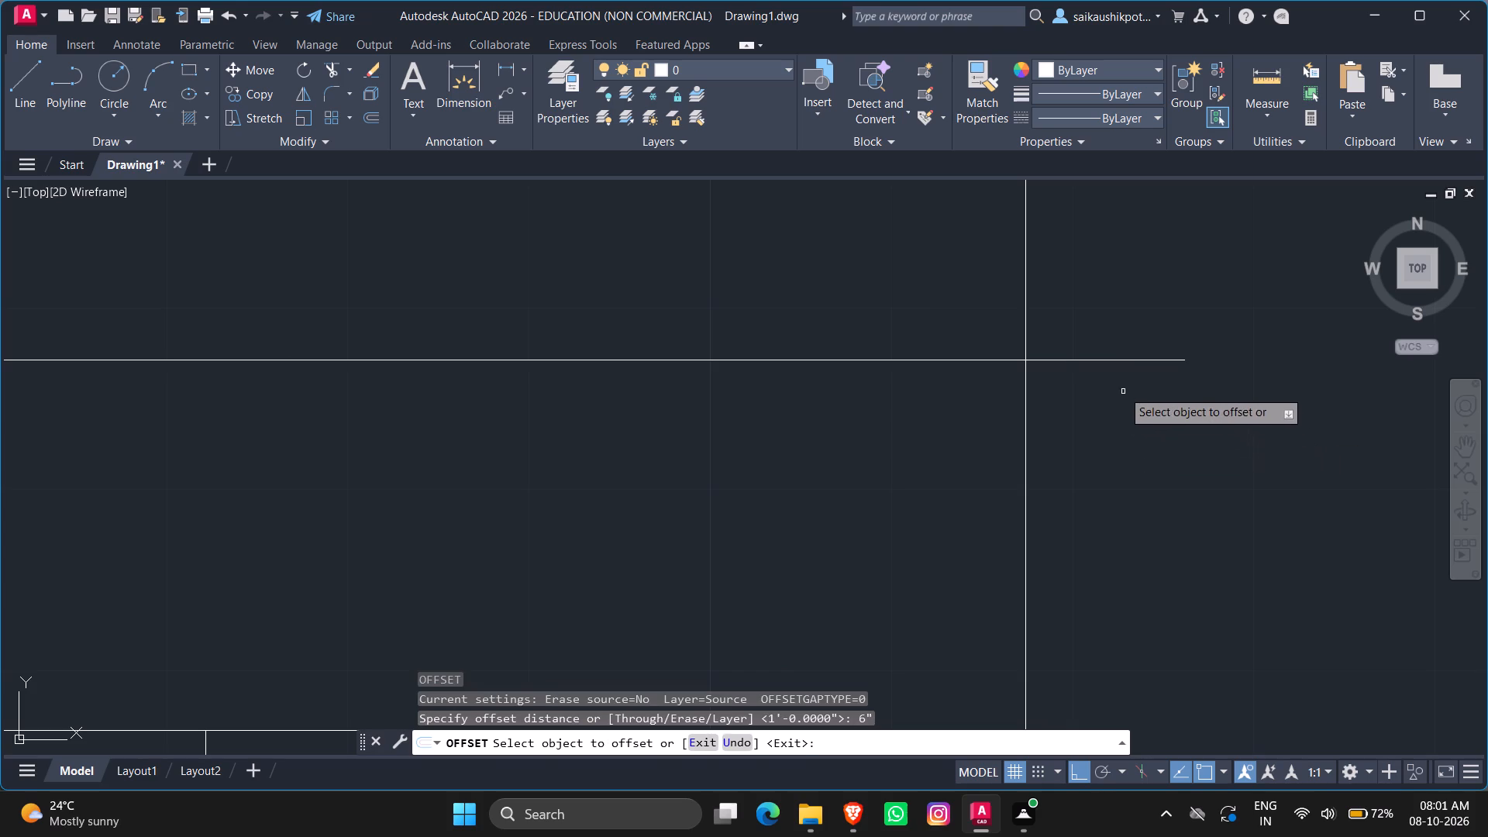
{"action": "left_click", "coordinate": [1112, 360]}
{"action": "left_click", "coordinate": [1126, 476]}
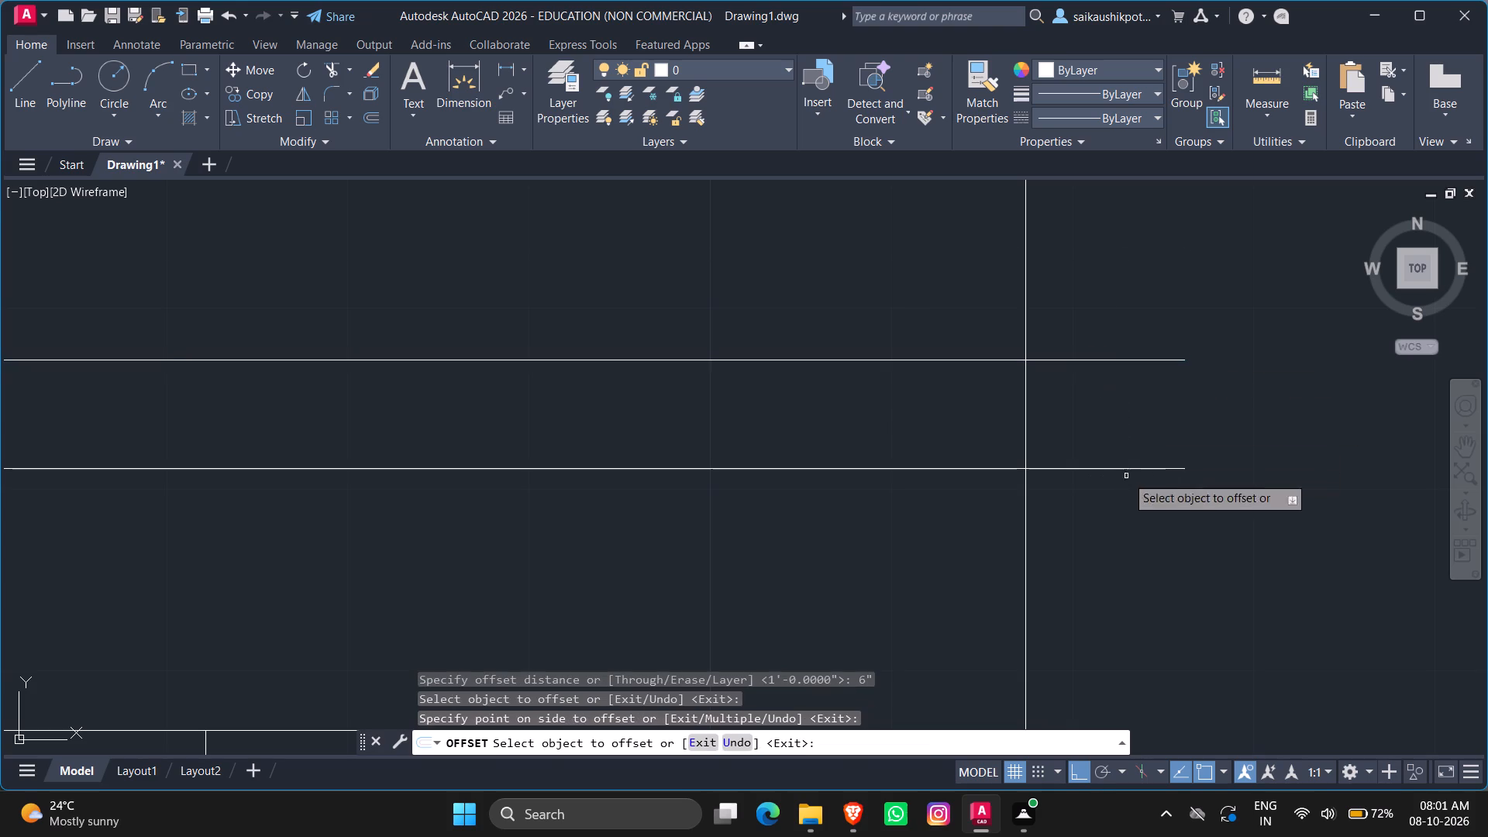
{"action": "left_click", "coordinate": [1107, 359]}
{"action": "left_click", "coordinate": [1119, 256]}
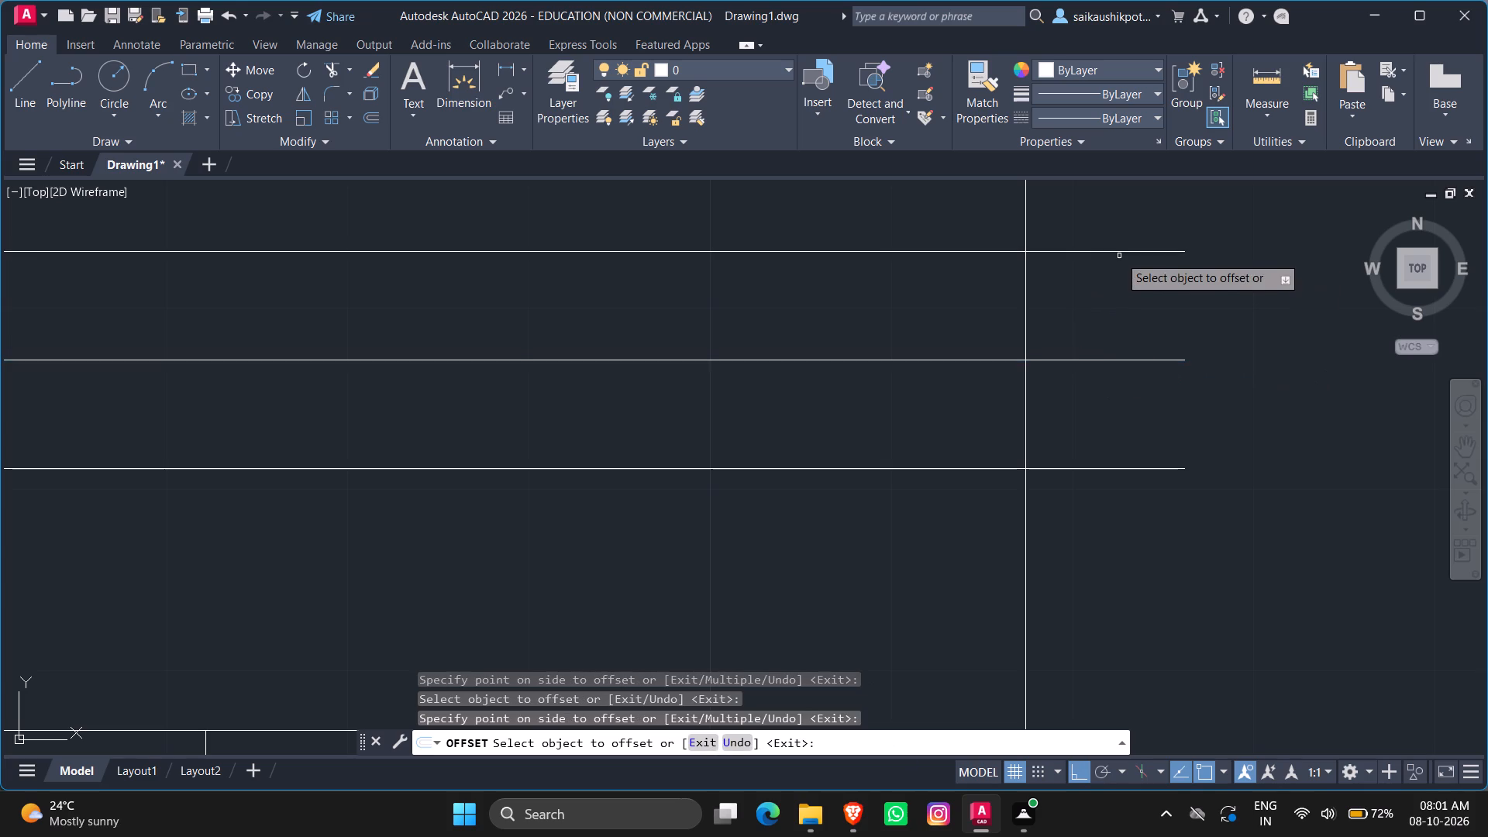
Erase the original horizontal centre line, keeping the two offset lines above and below it.
{"action": "scroll", "coordinate": [1119, 256], "scroll_direction": "down", "scroll_amount": 3}
{"action": "scroll", "coordinate": [920, 391], "scroll_direction": "down", "scroll_amount": 2}
{"action": "scroll", "coordinate": [920, 391], "scroll_direction": "up", "scroll_amount": 1}
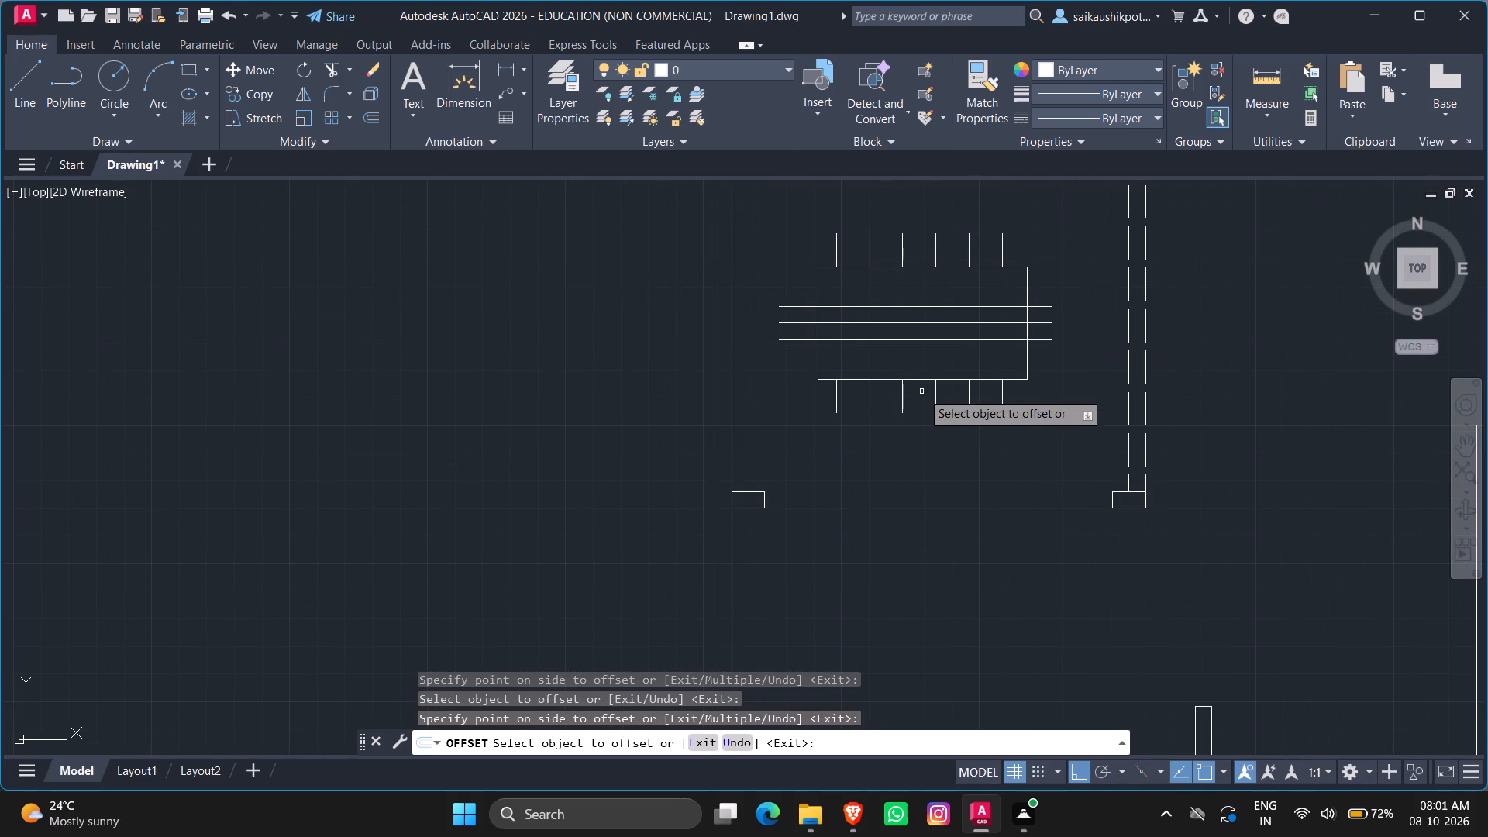
{"action": "scroll", "coordinate": [921, 387], "scroll_direction": "up", "scroll_amount": 1}
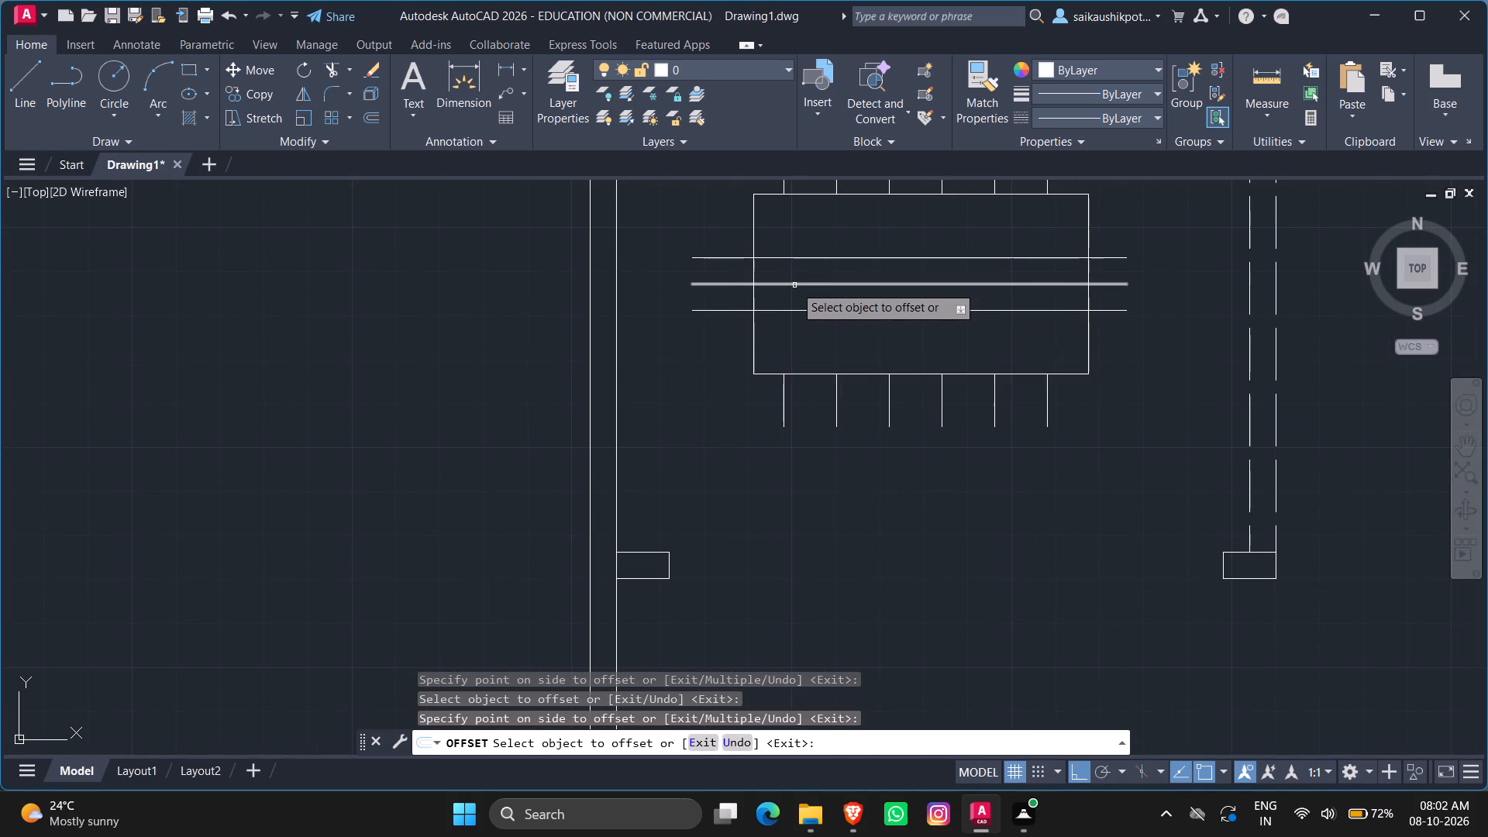
{"action": "left_click", "coordinate": [794, 285]}
{"action": "key", "text": "Delete"}
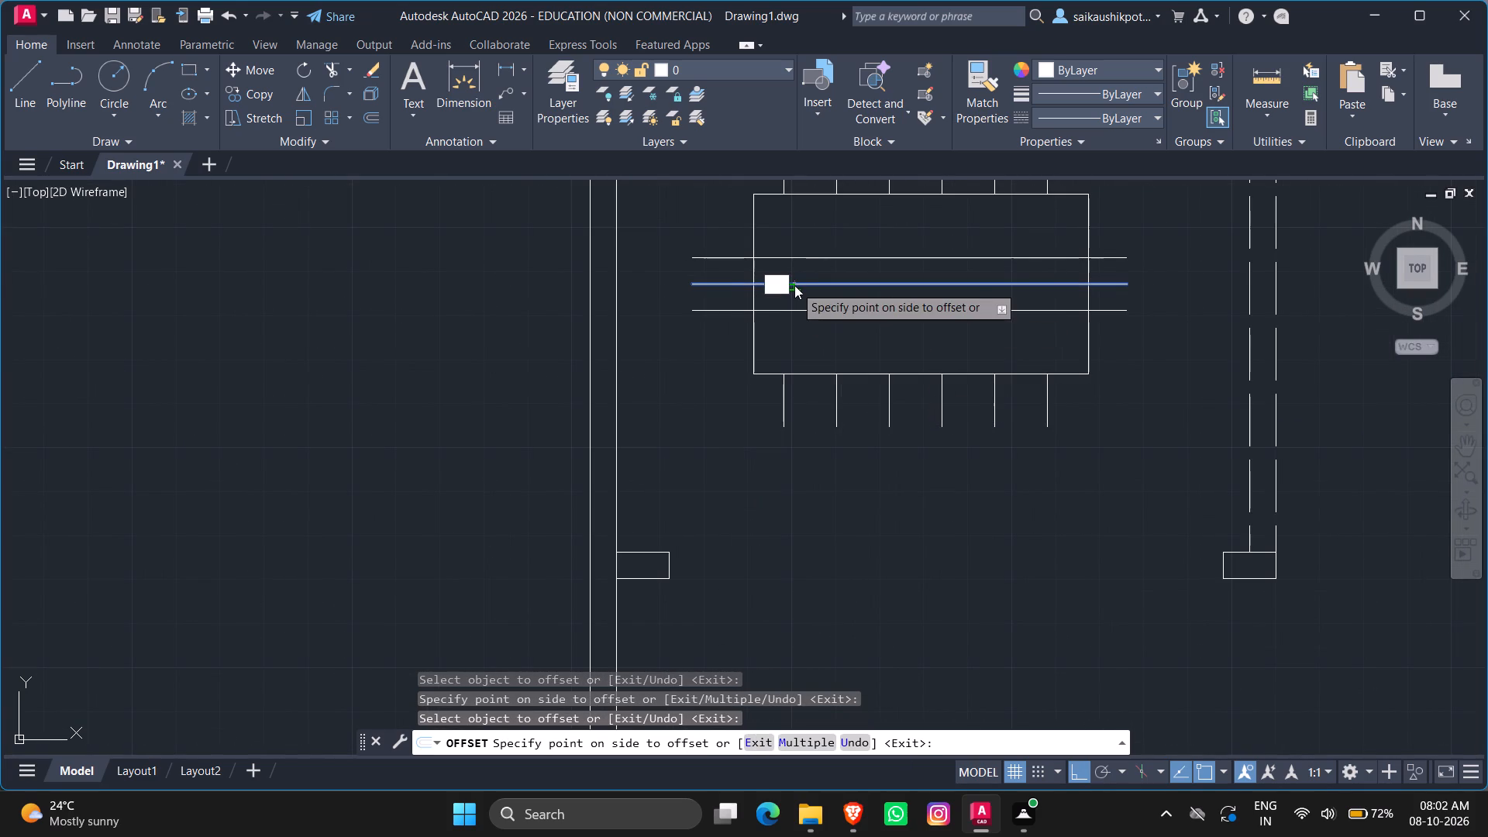
{"action": "key", "text": "Escape"}
{"action": "key", "text": "Escape"}
{"action": "key", "text": "Escape"}
{"action": "key", "text": "Delete"}
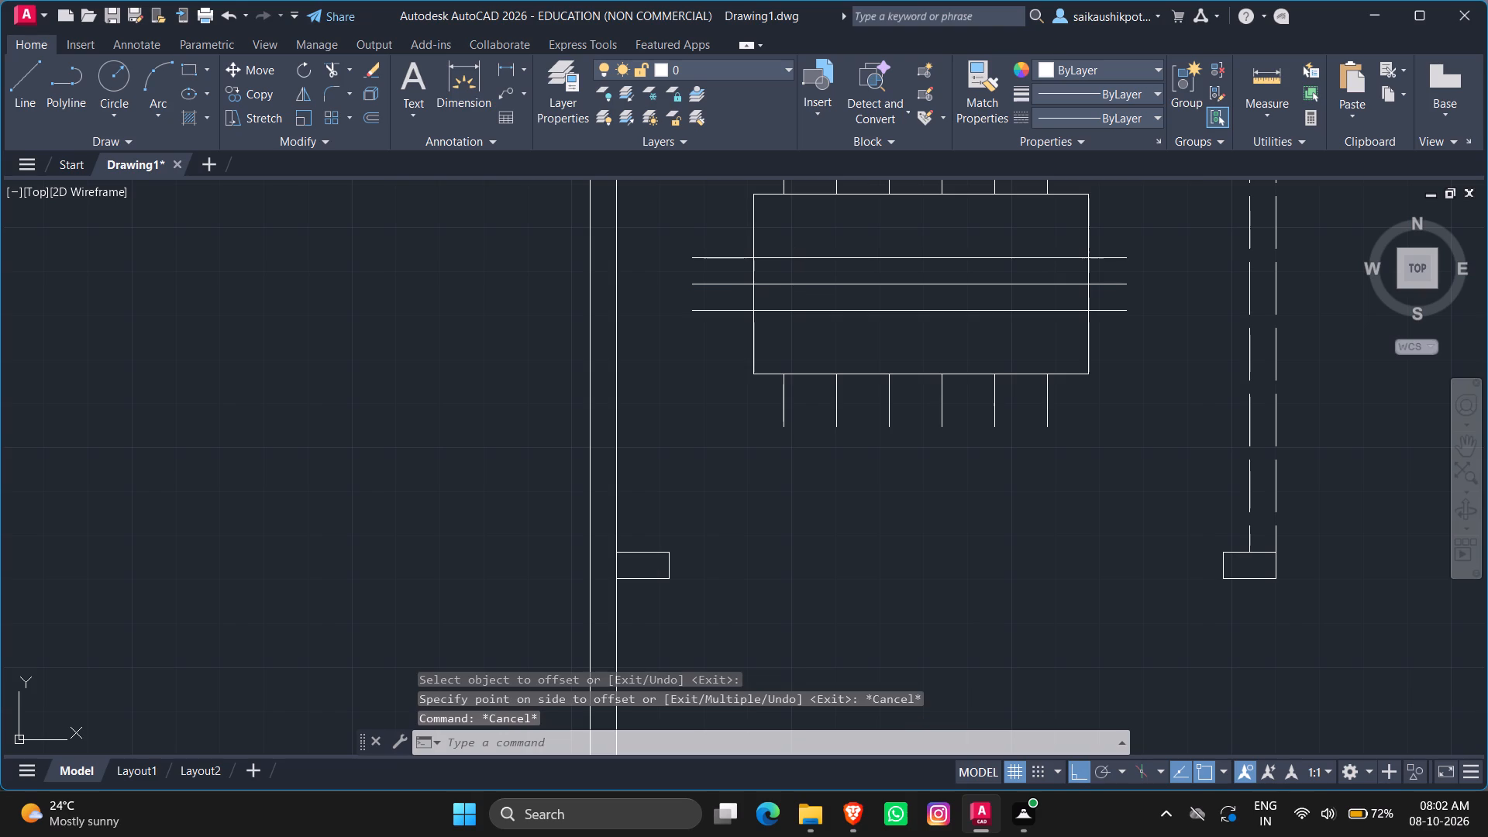
{"action": "left_click", "coordinate": [794, 285]}
{"action": "key", "text": "Delete"}
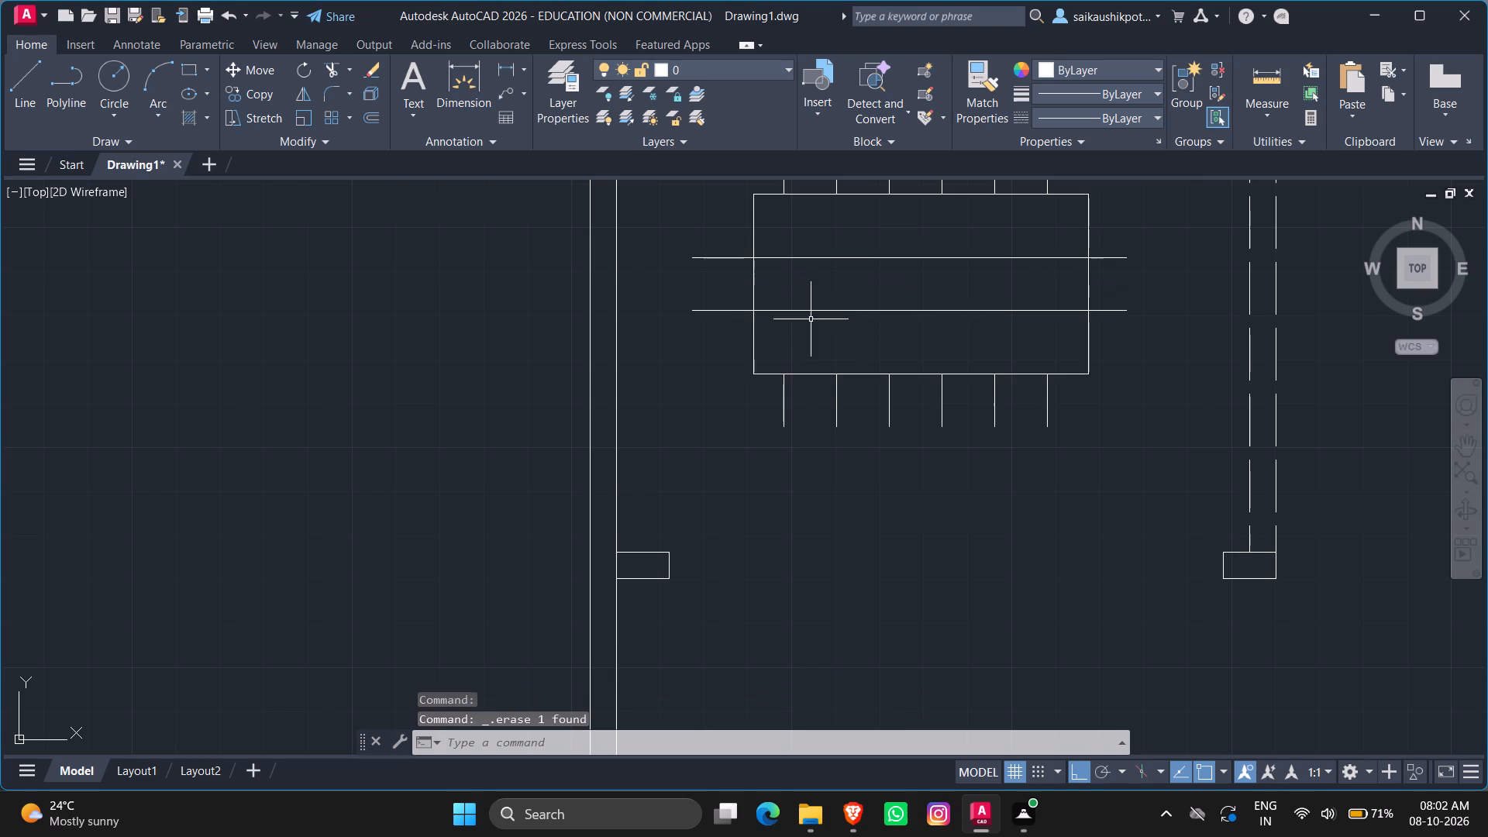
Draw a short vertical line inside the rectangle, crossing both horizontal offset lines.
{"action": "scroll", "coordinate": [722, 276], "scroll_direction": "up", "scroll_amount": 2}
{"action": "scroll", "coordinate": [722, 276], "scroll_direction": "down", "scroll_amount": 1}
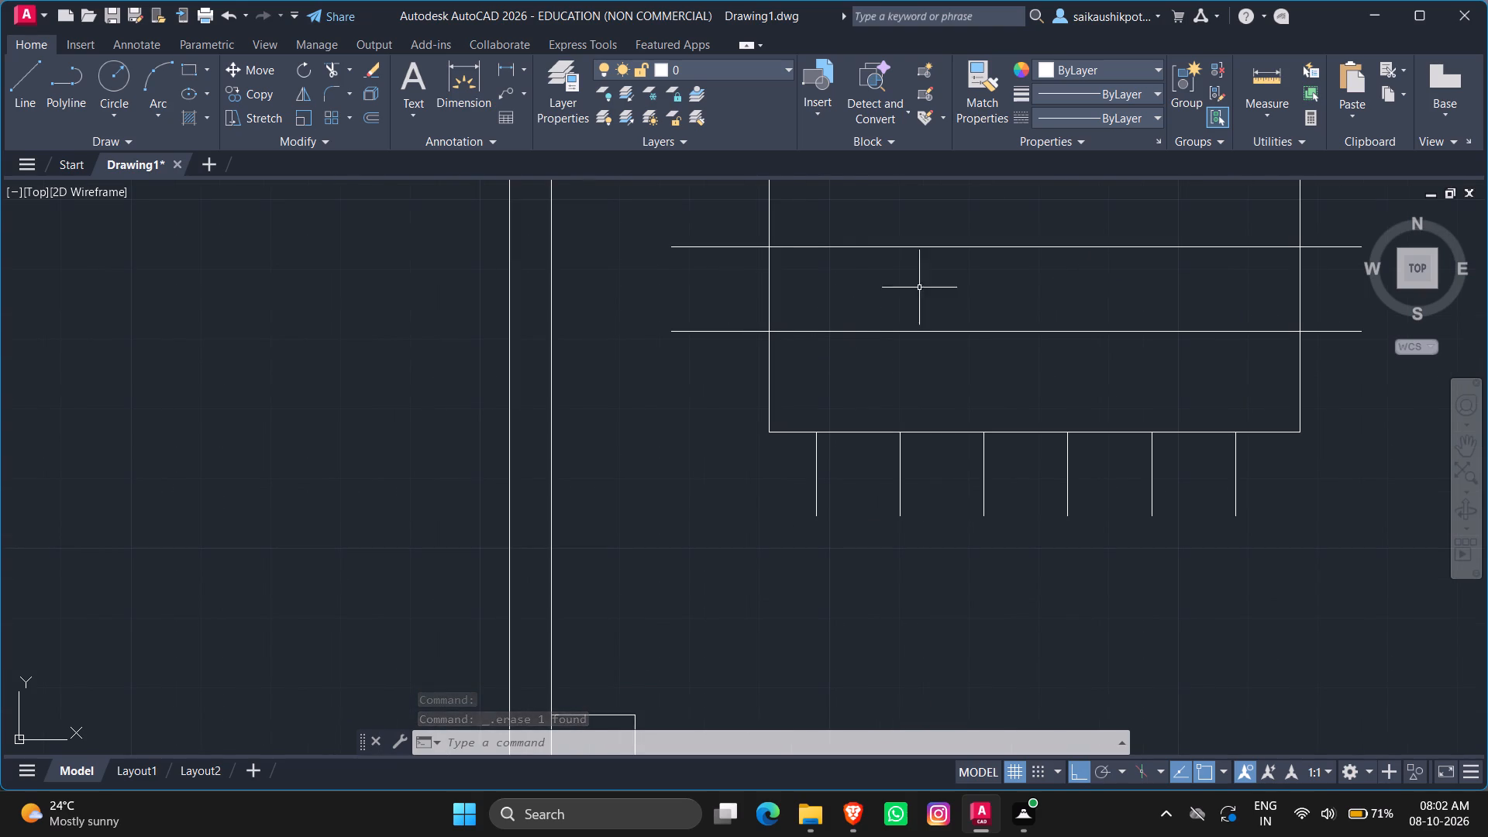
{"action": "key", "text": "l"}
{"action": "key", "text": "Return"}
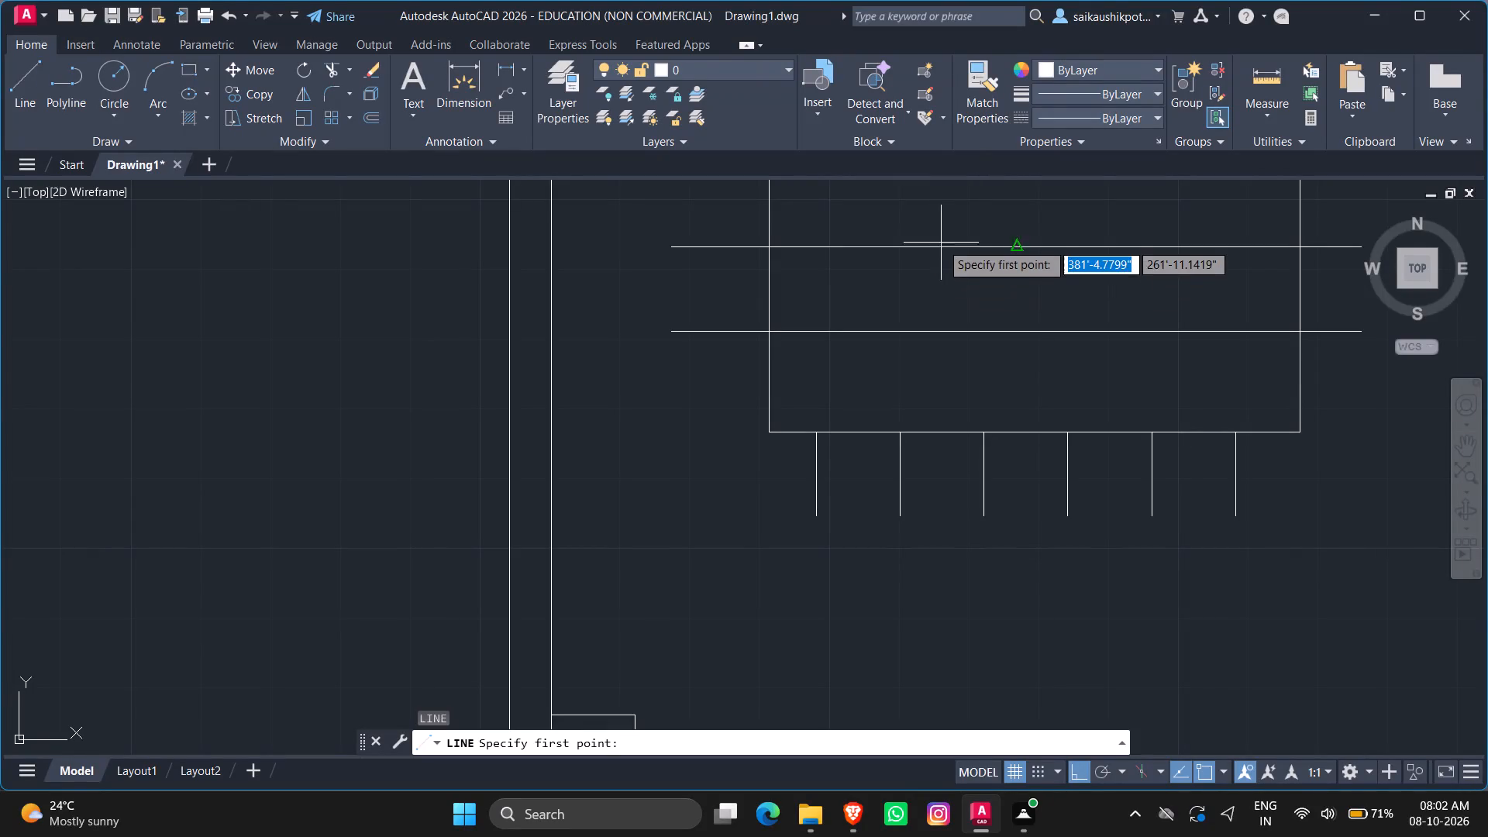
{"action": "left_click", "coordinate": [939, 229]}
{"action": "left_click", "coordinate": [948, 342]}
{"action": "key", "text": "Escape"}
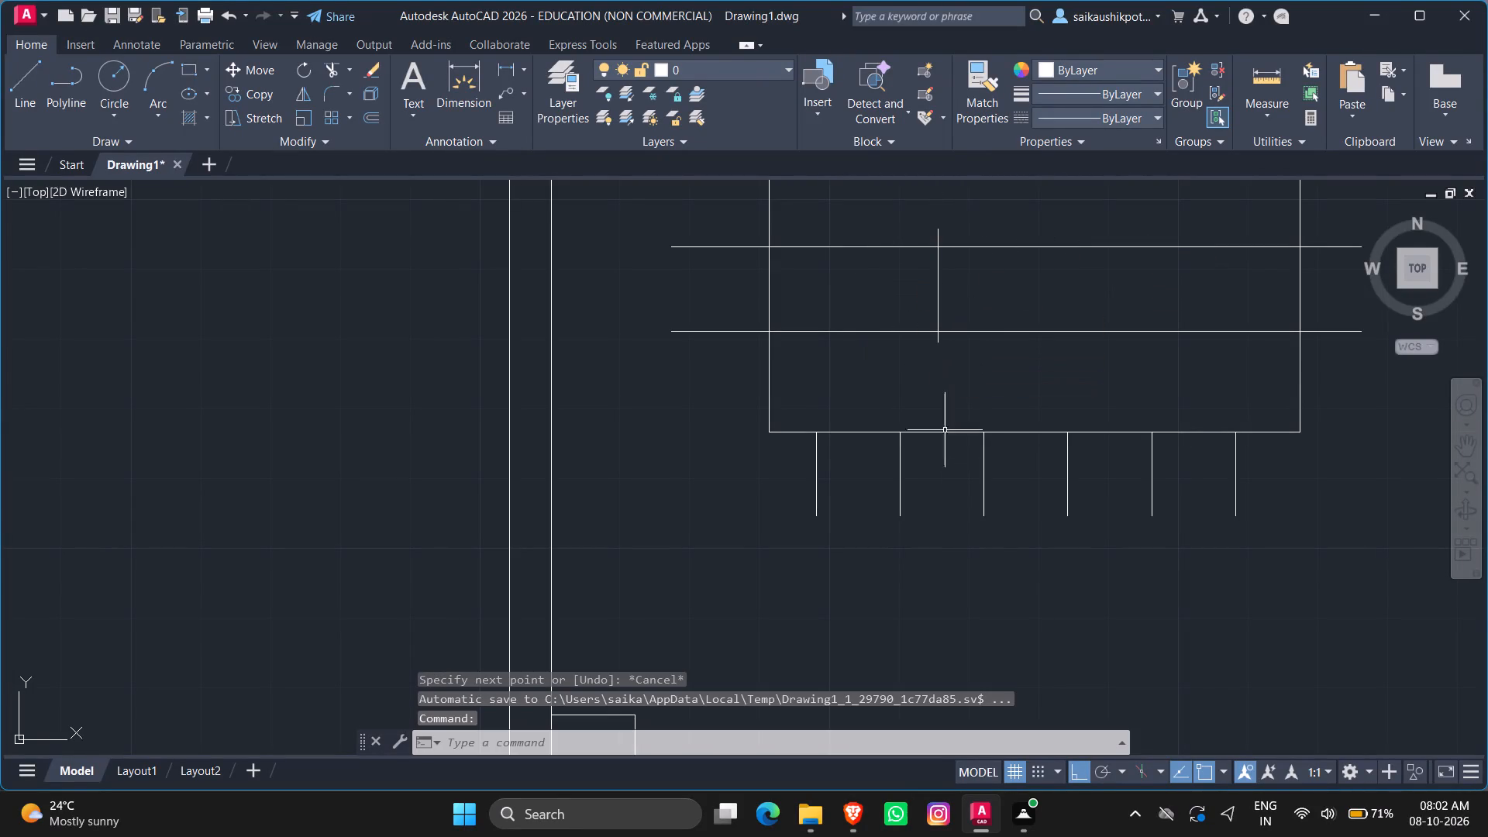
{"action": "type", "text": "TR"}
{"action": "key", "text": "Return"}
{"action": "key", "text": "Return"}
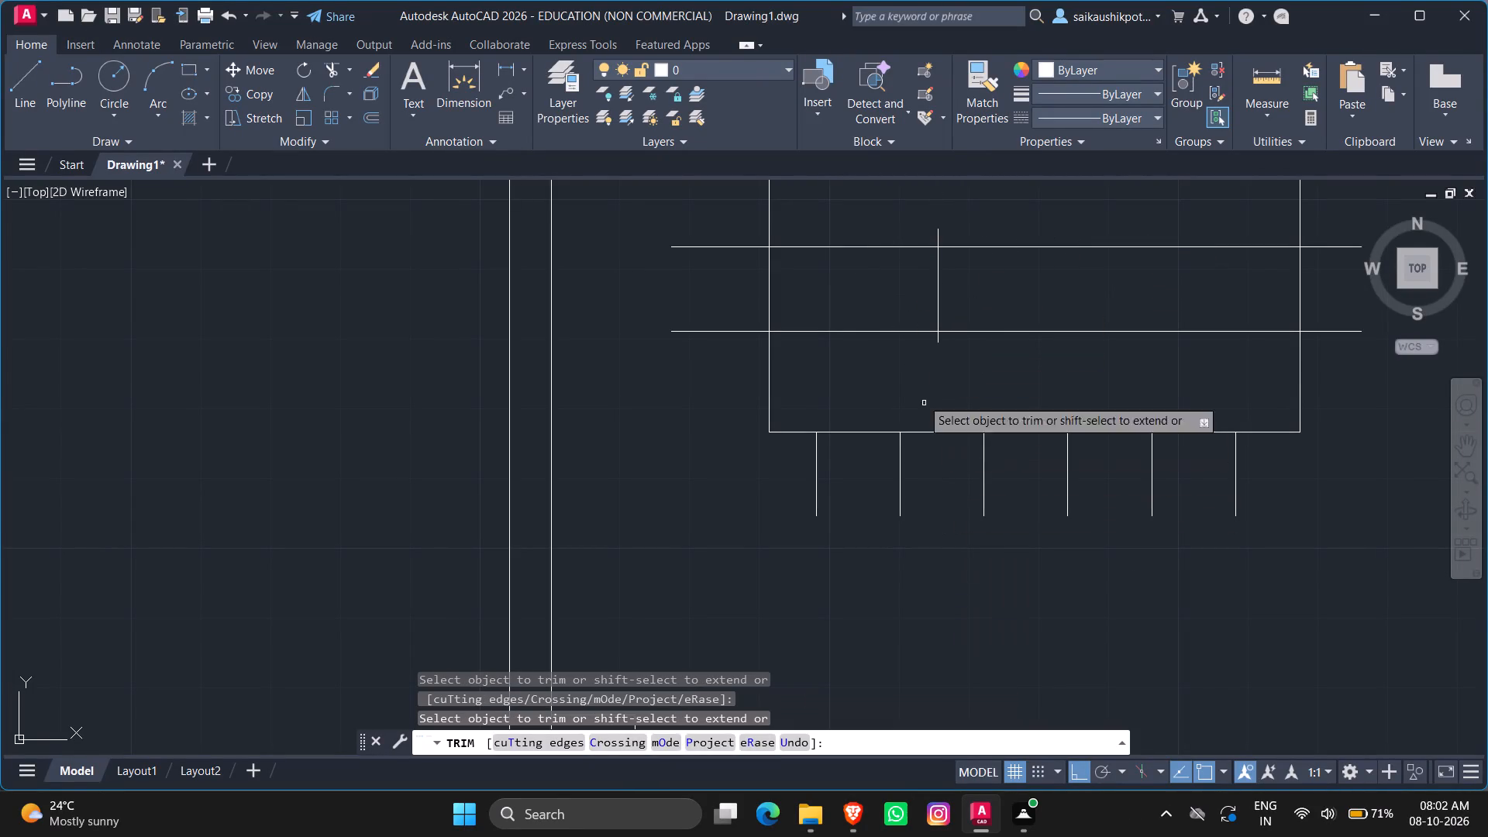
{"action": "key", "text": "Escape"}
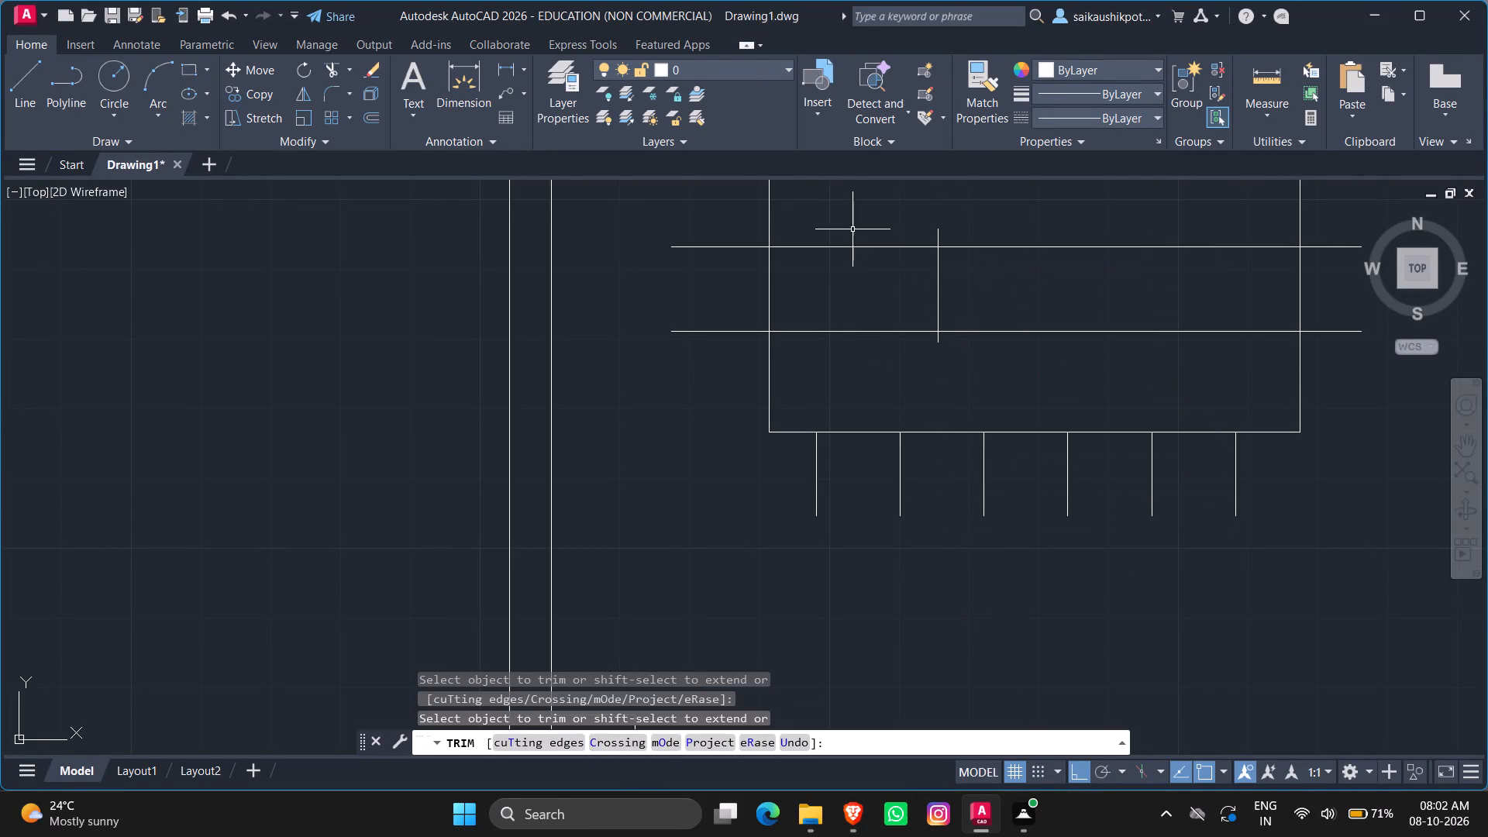
Reset the upper horizontal line's left end to the rectangle's left edge and stretch it 1' outward from there.
{"action": "scroll", "coordinate": [880, 405], "scroll_direction": "down", "scroll_amount": 2}
{"action": "scroll", "coordinate": [802, 332], "scroll_direction": "up", "scroll_amount": 4}
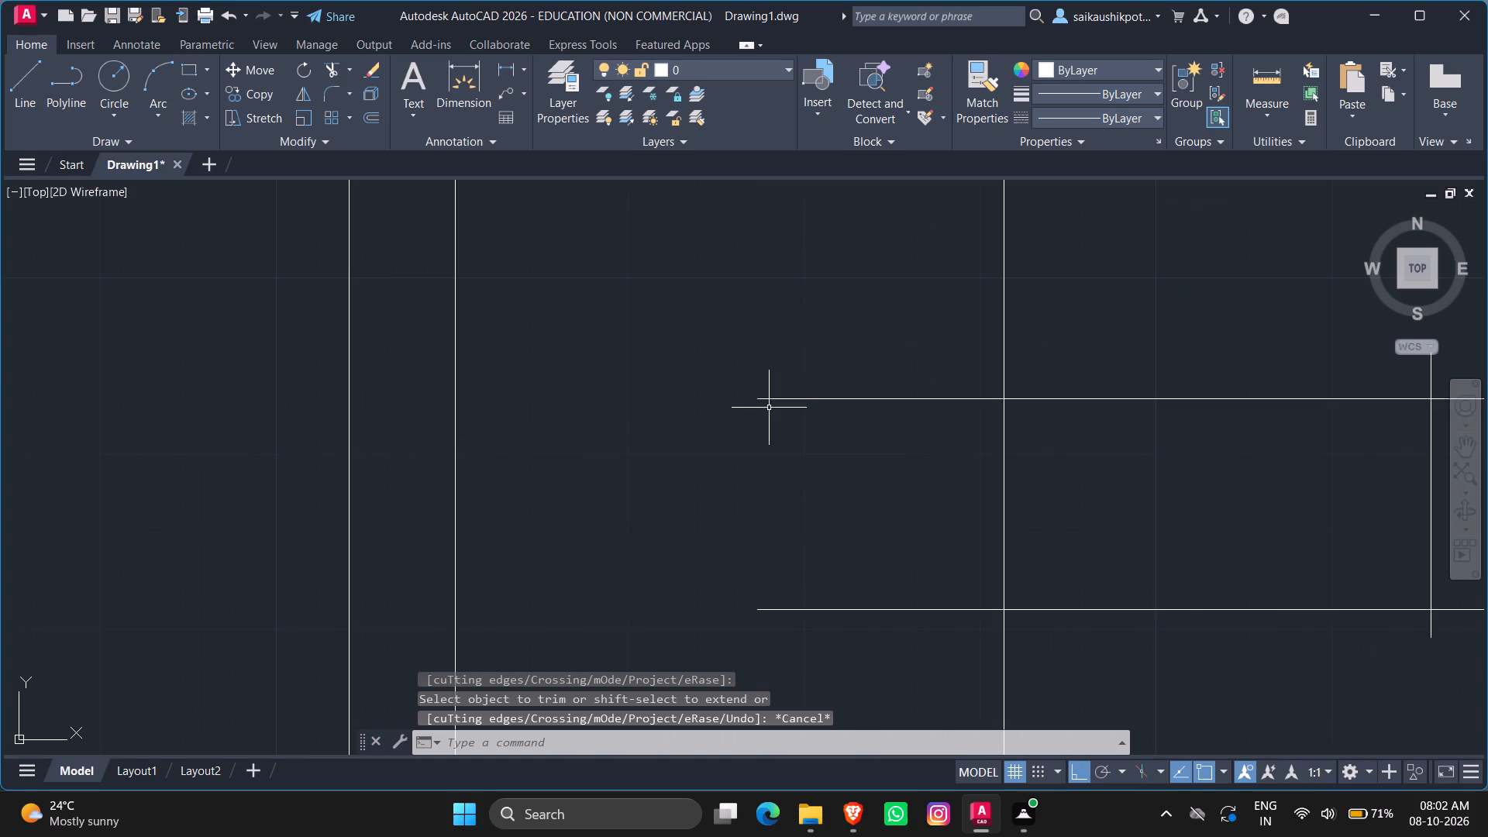
{"action": "left_click", "coordinate": [763, 401]}
{"action": "left_click", "coordinate": [755, 401]}
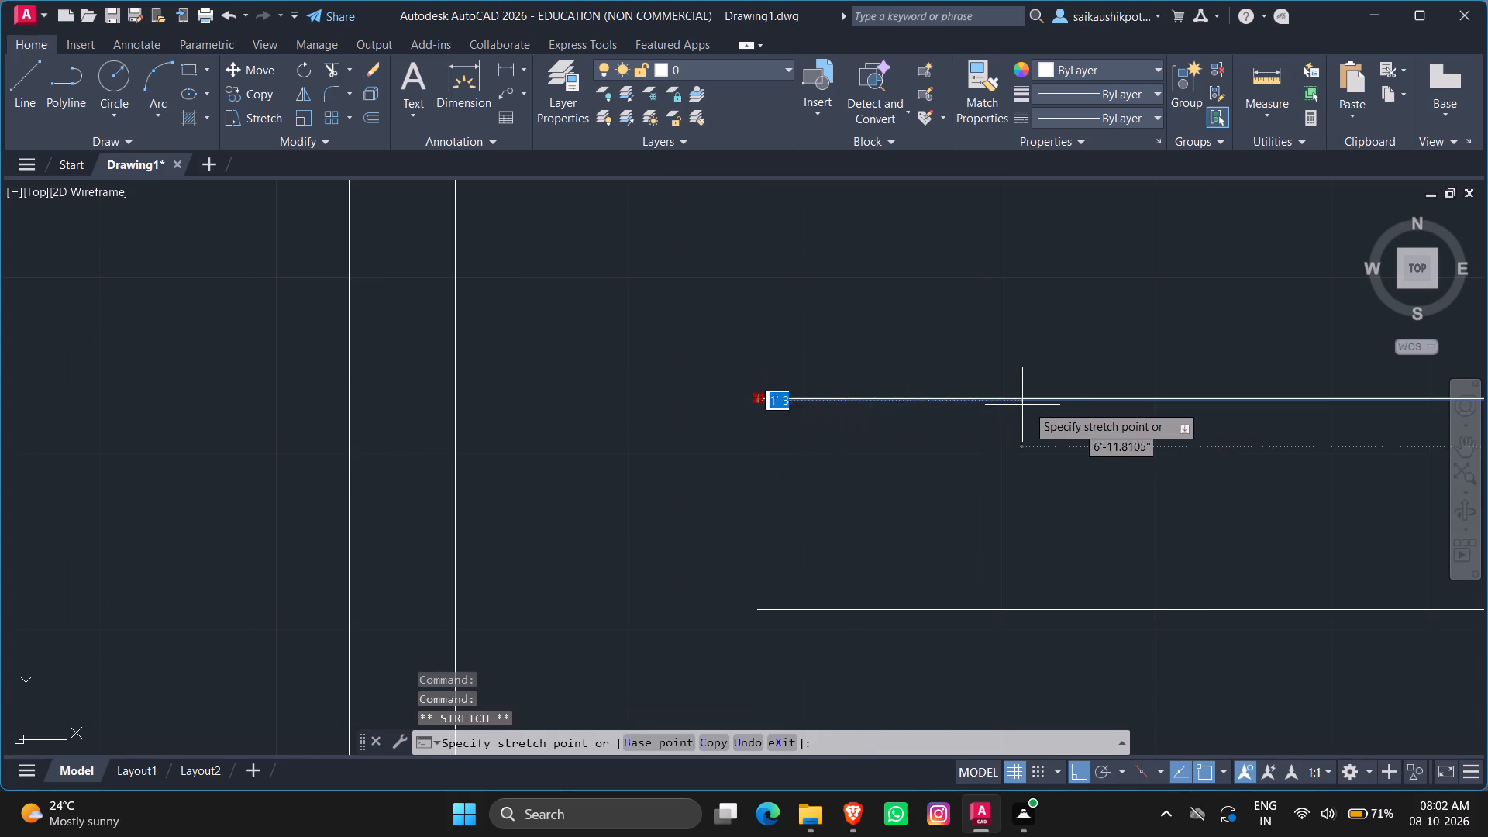
{"action": "left_click", "coordinate": [998, 399]}
{"action": "key", "text": "Escape"}
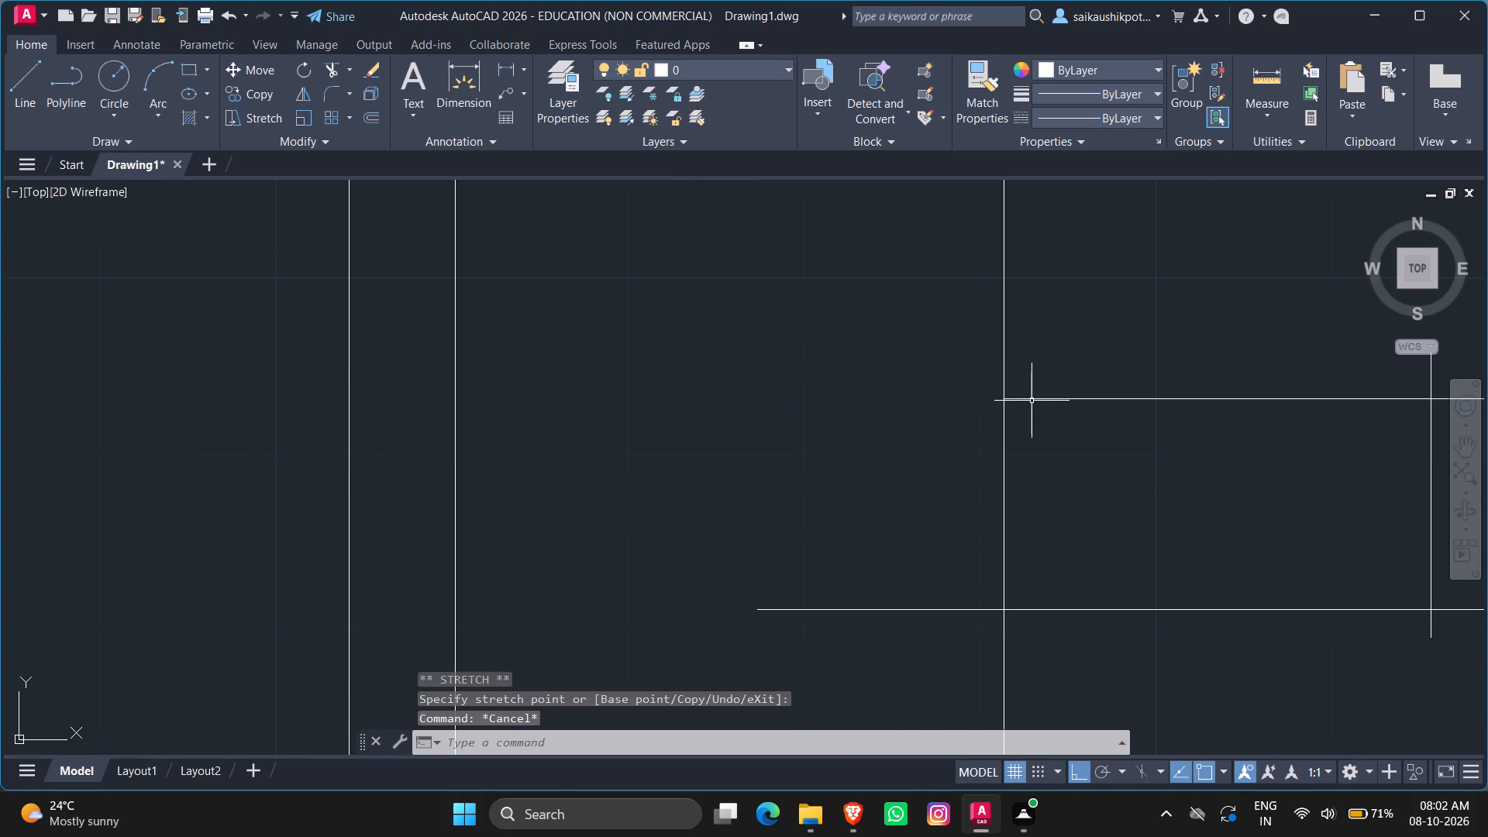
{"action": "left_click", "coordinate": [1032, 401]}
{"action": "left_click", "coordinate": [1002, 398]}
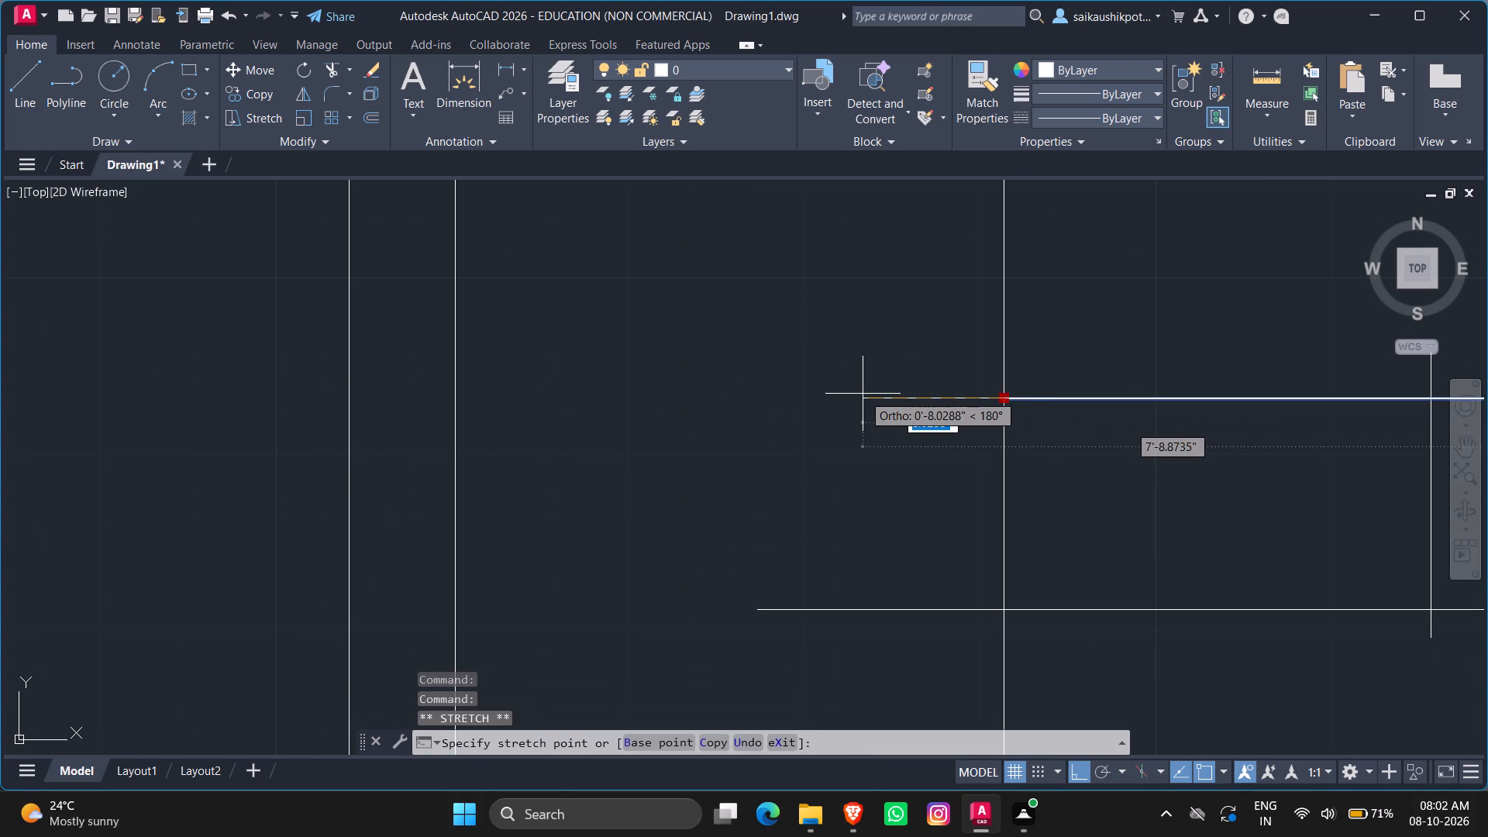
{"action": "type", "text": "1'"}
{"action": "key", "text": "Return"}
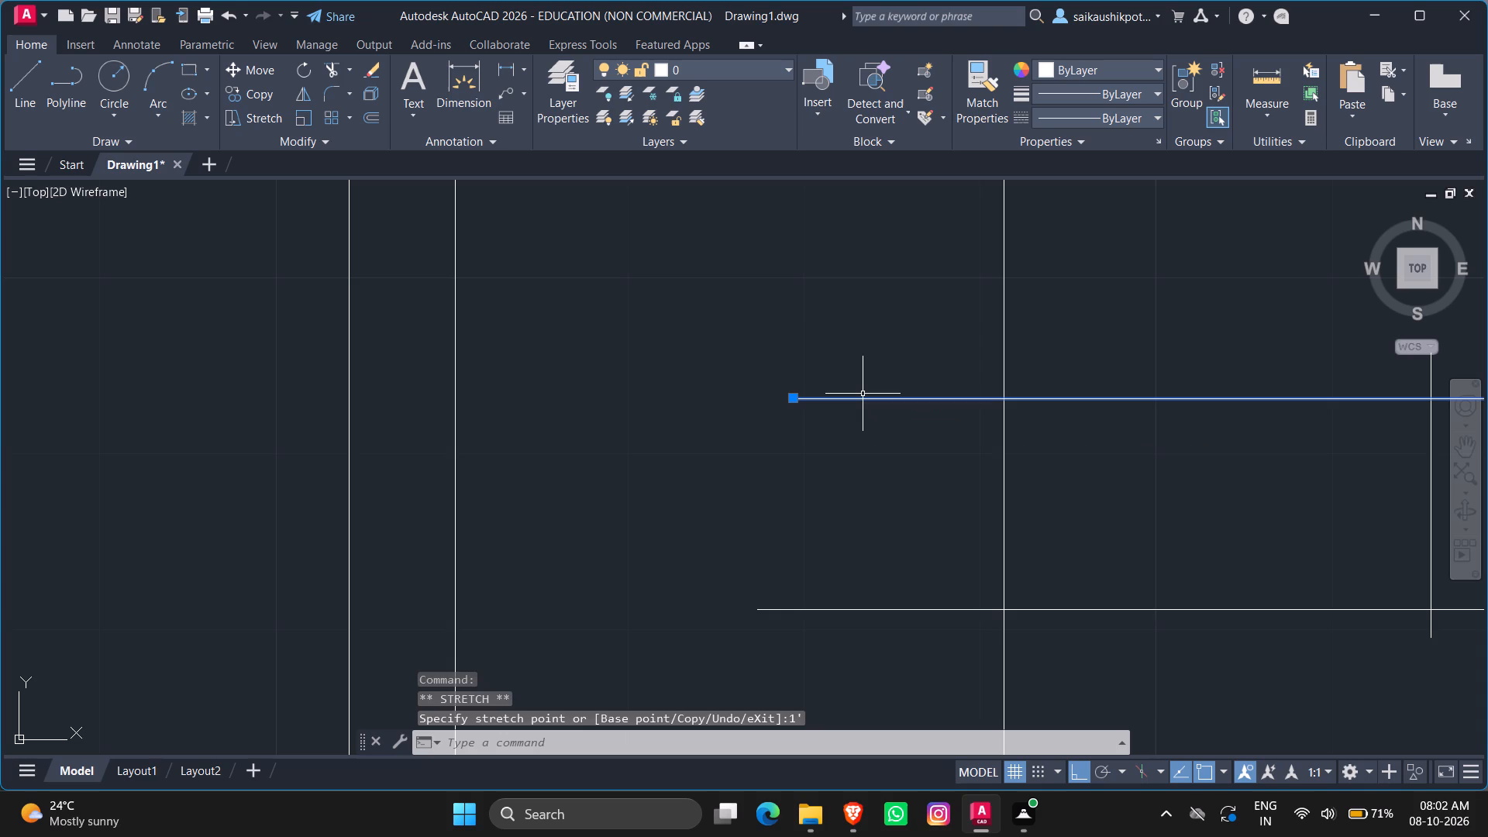
{"action": "key", "text": "Escape"}
Reset the lower horizontal line's left end to the rectangle's left edge and stretch it 1' outward from there.
{"action": "left_click", "coordinate": [856, 609]}
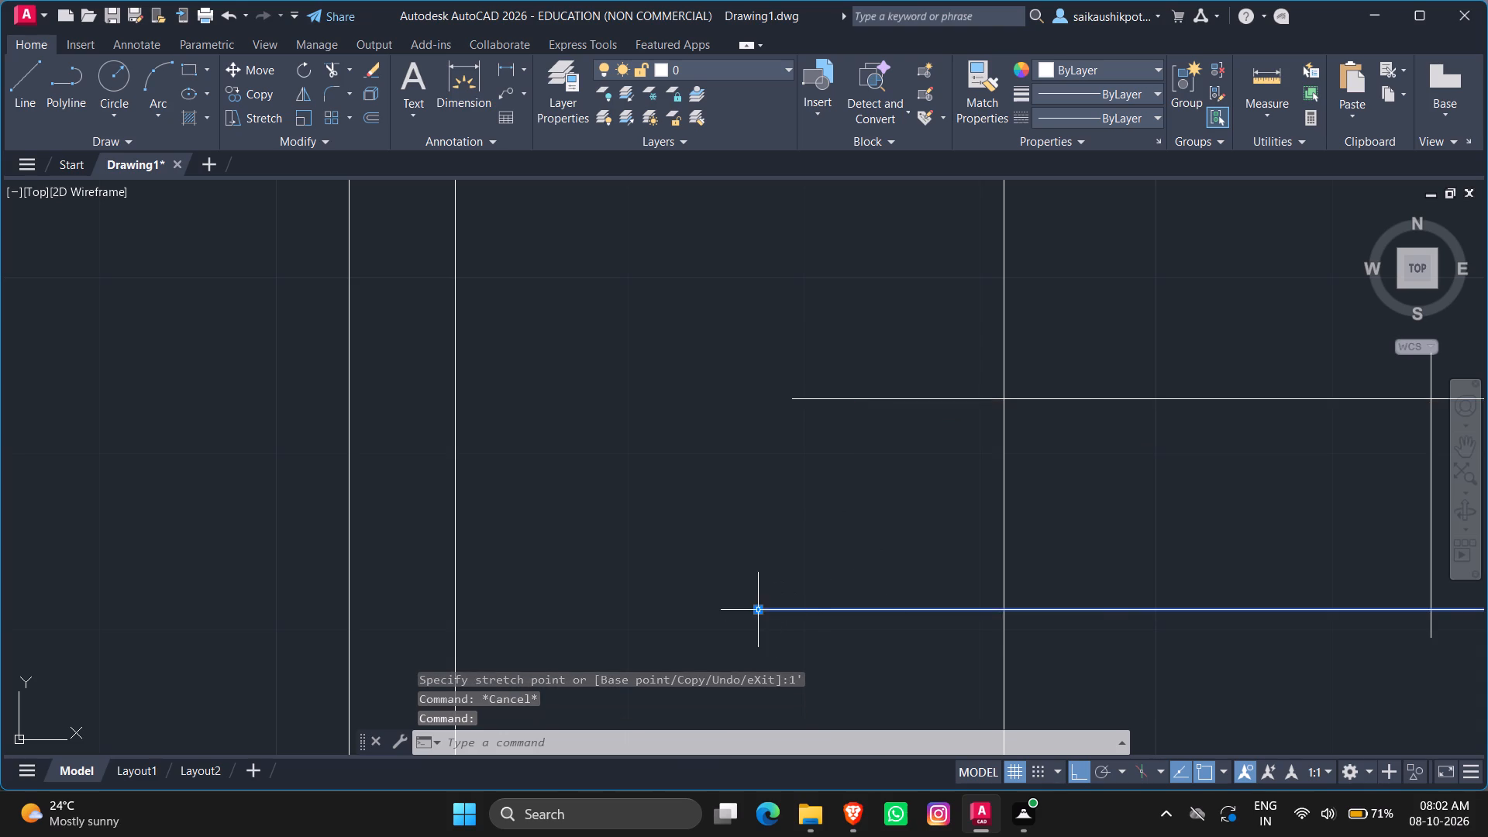
{"action": "left_click", "coordinate": [758, 605]}
{"action": "left_click", "coordinate": [762, 612]}
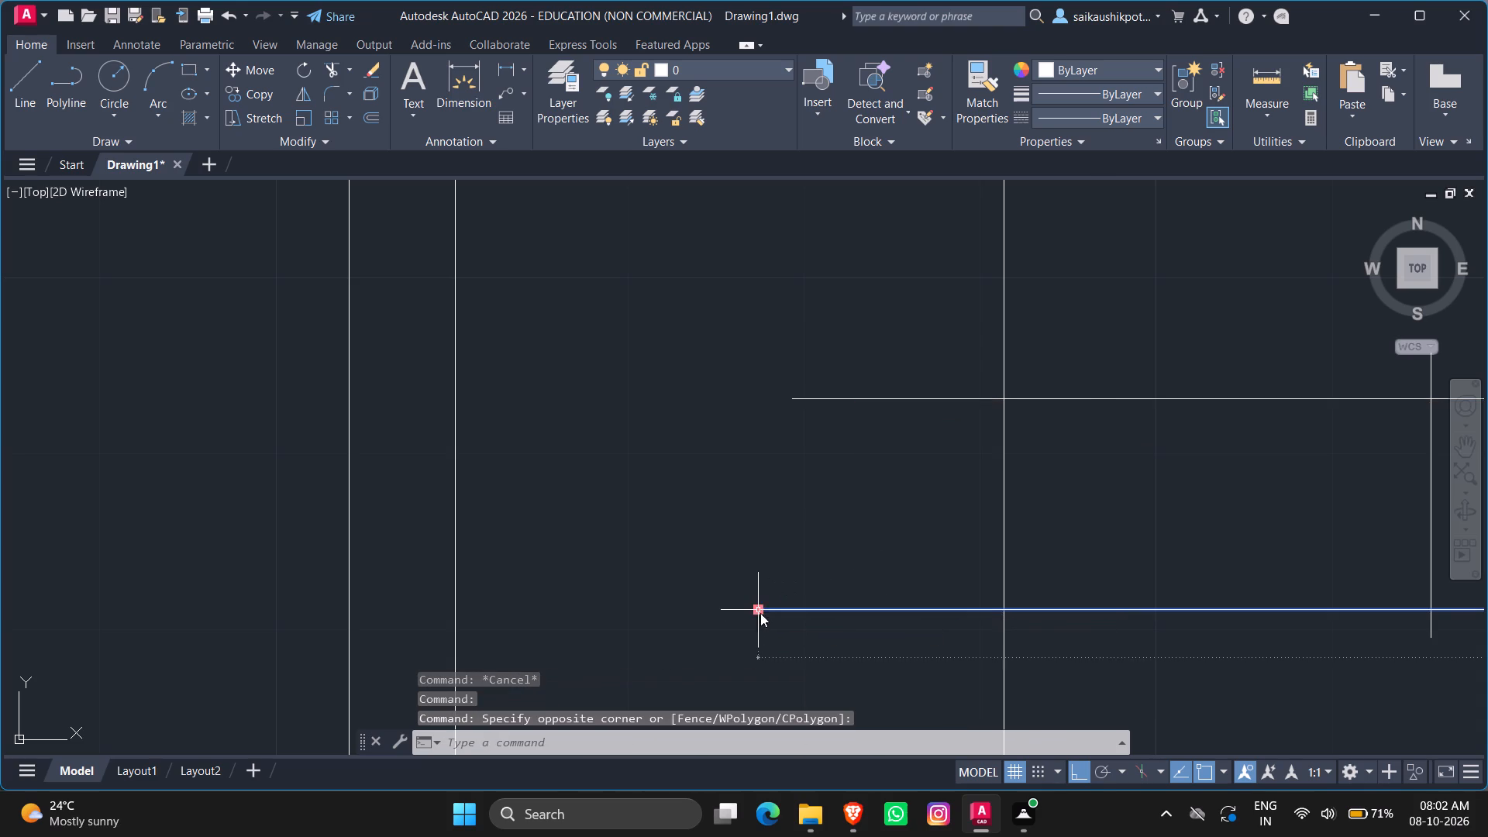
{"action": "left_click", "coordinate": [760, 613]}
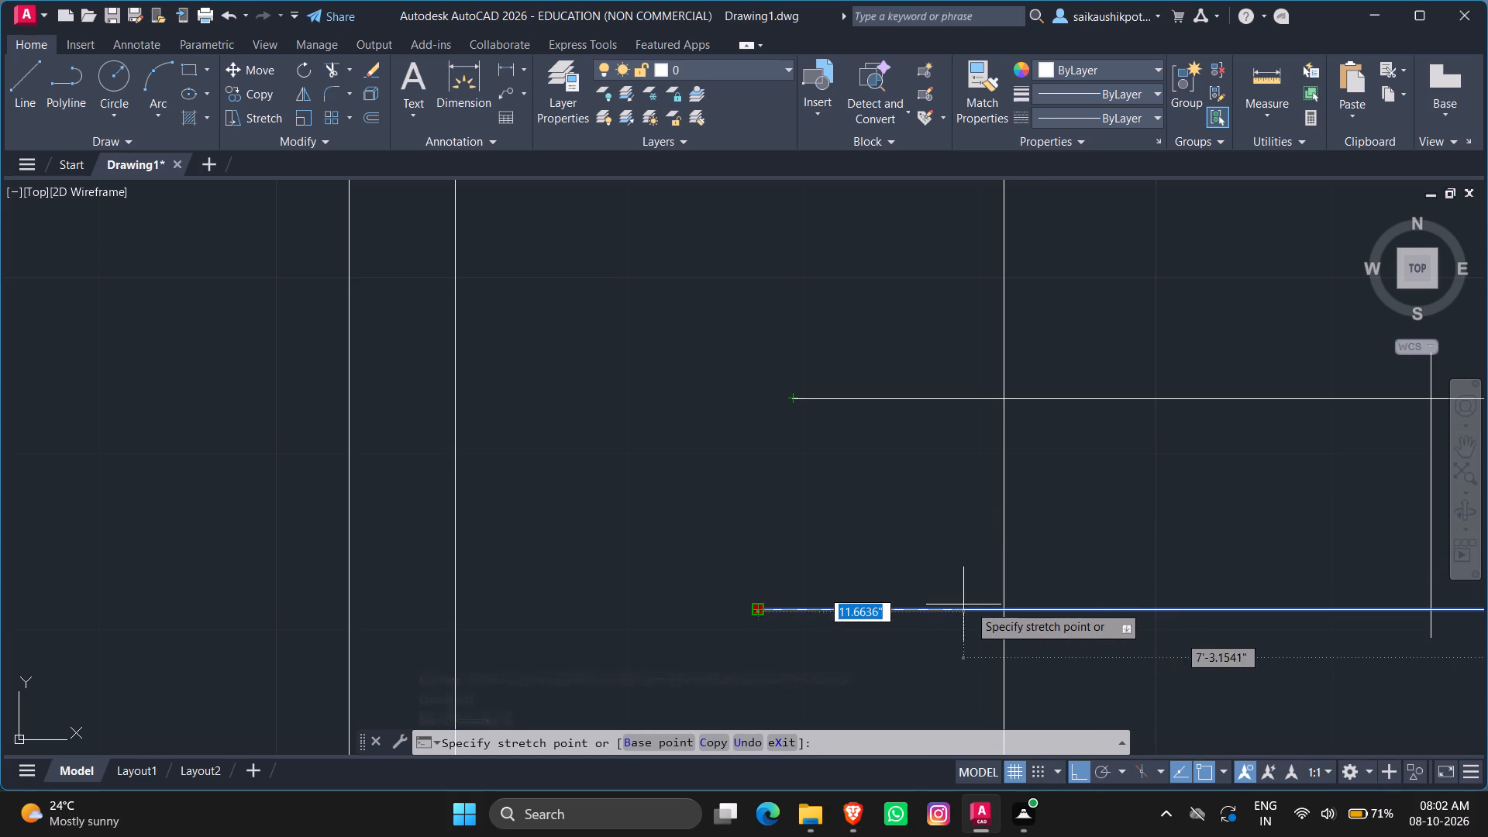
{"action": "left_click", "coordinate": [1009, 612]}
{"action": "key", "text": "Escape"}
{"action": "left_click", "coordinate": [1026, 610]}
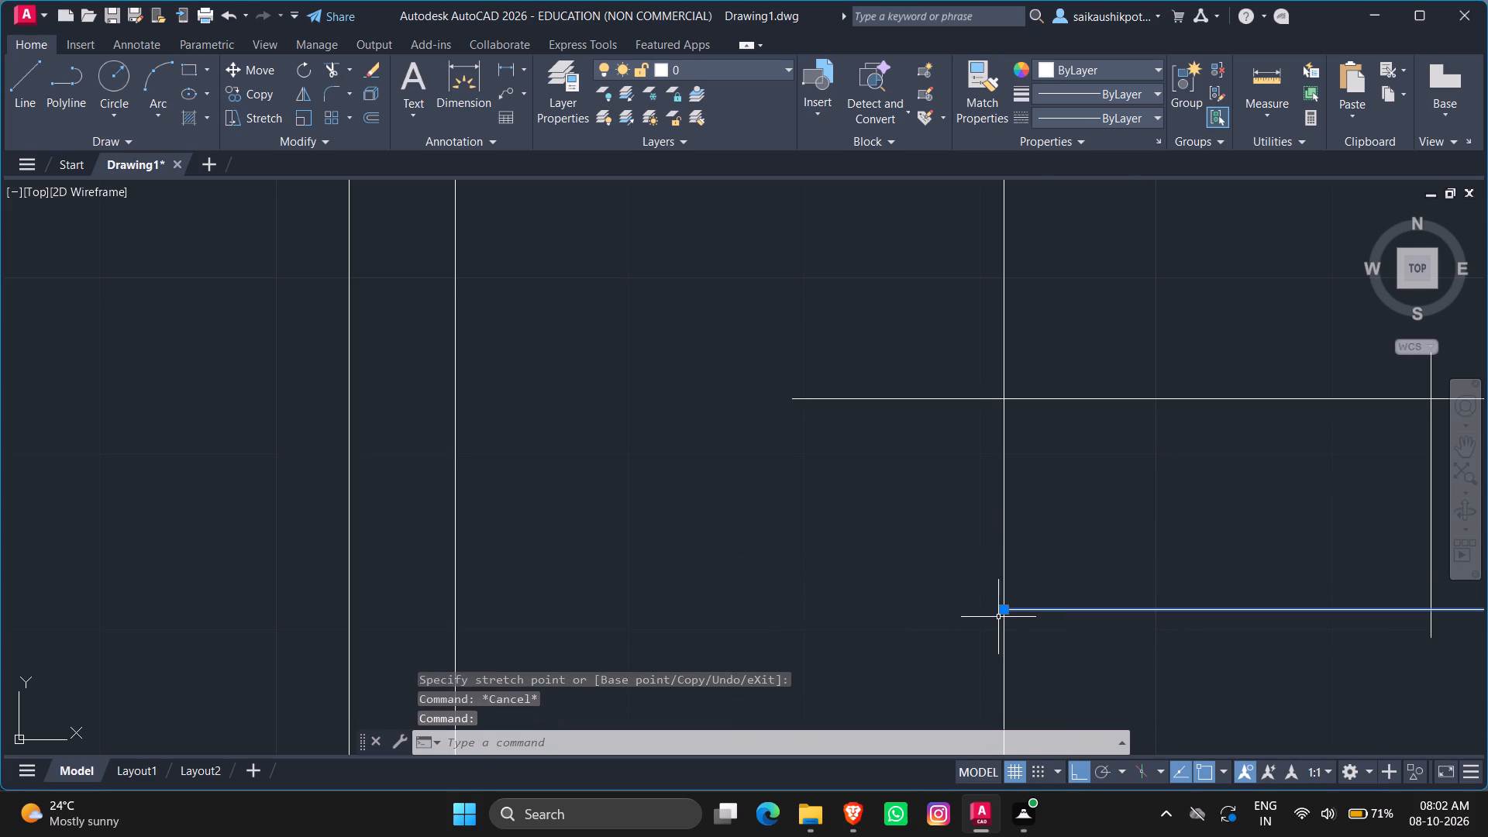
{"action": "left_click", "coordinate": [1004, 611]}
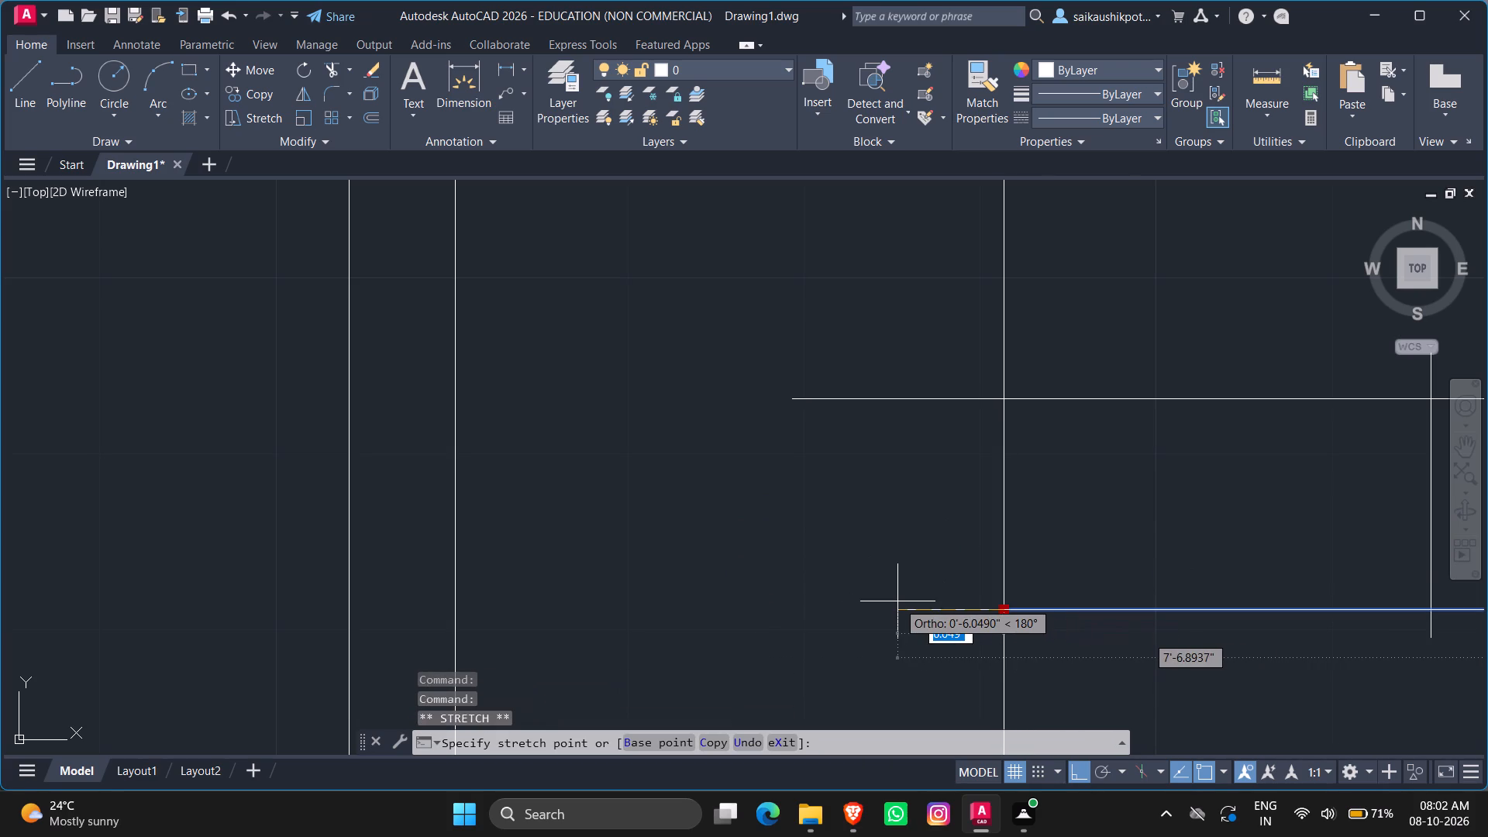
{"action": "type", "text": "1'"}
{"action": "key", "text": "Return"}
{"action": "key", "text": "Escape"}
{"action": "key", "text": "Escape"}
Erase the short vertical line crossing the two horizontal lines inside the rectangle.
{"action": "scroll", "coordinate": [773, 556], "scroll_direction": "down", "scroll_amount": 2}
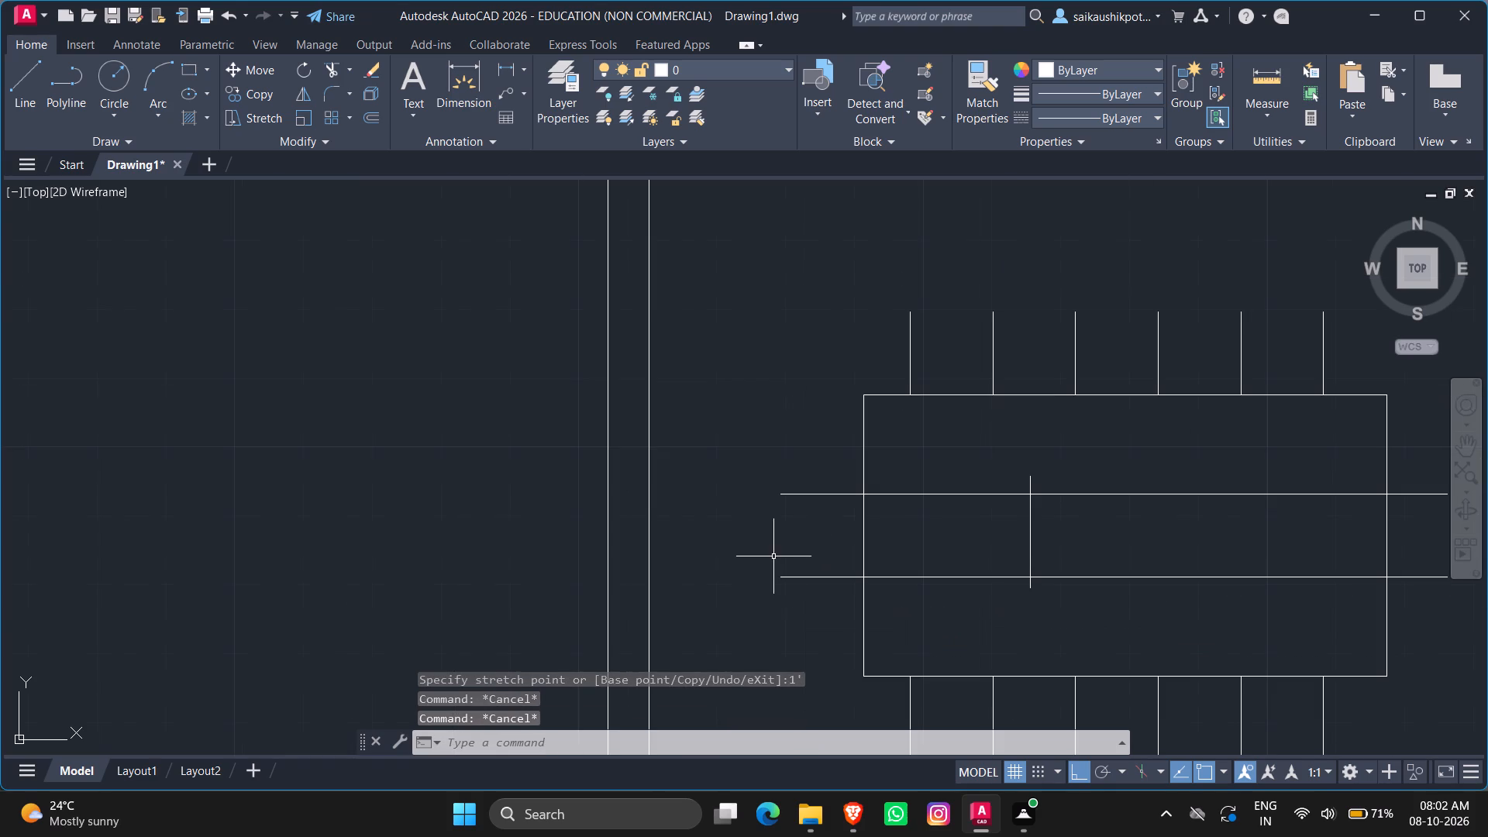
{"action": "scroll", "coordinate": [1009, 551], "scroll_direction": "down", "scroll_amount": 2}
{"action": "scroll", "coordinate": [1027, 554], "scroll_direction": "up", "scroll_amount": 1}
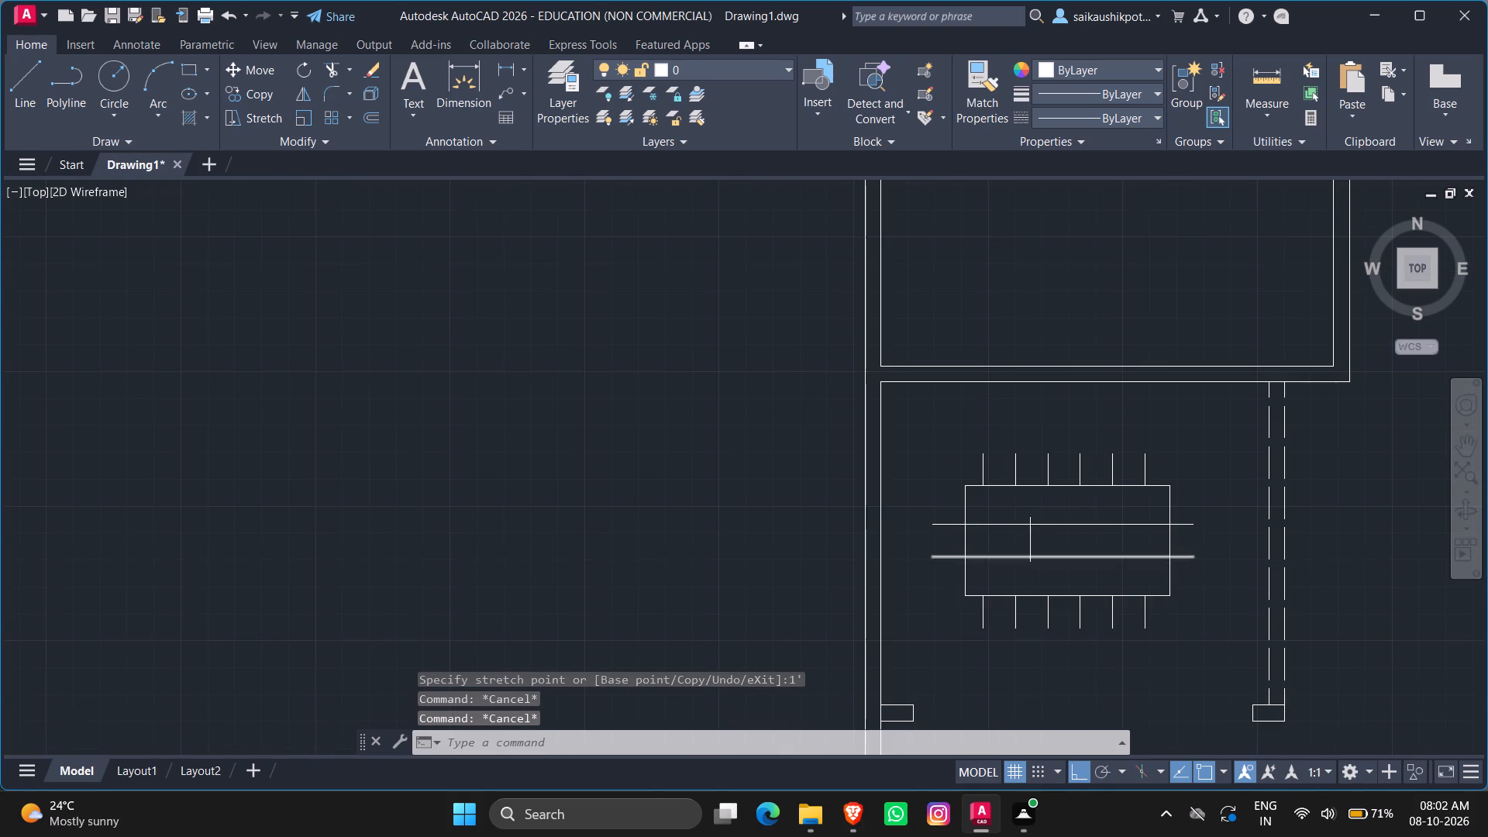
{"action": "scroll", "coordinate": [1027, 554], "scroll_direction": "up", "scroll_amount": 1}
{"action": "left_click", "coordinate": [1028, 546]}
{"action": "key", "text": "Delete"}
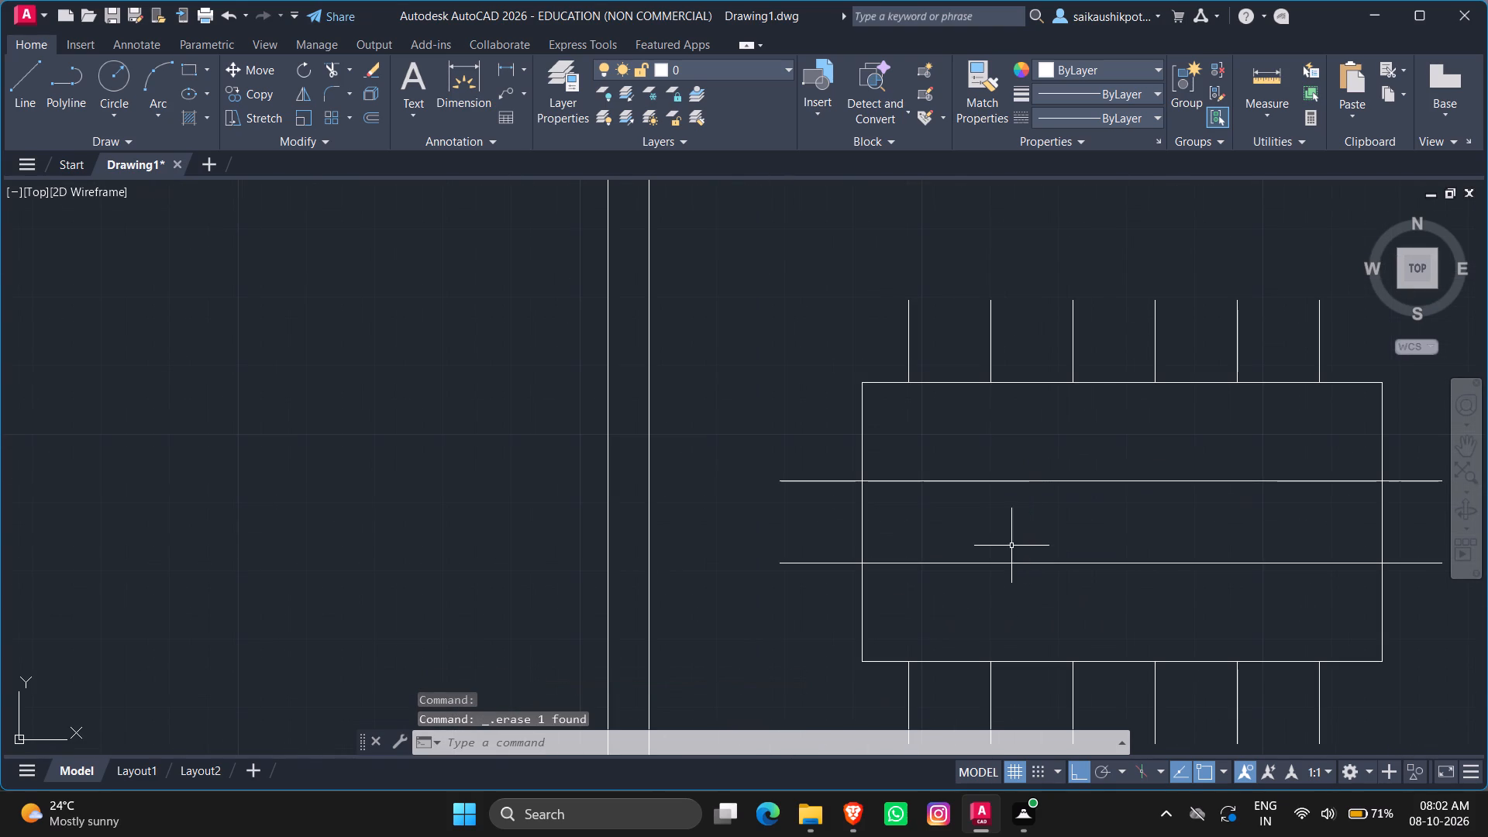
Reset the upper horizontal line's right end to the rectangle's right edge and stretch it 1' outward from there.
{"action": "scroll", "coordinate": [1006, 546], "scroll_direction": "down", "scroll_amount": 2}
{"action": "scroll", "coordinate": [1128, 528], "scroll_direction": "up", "scroll_amount": 4}
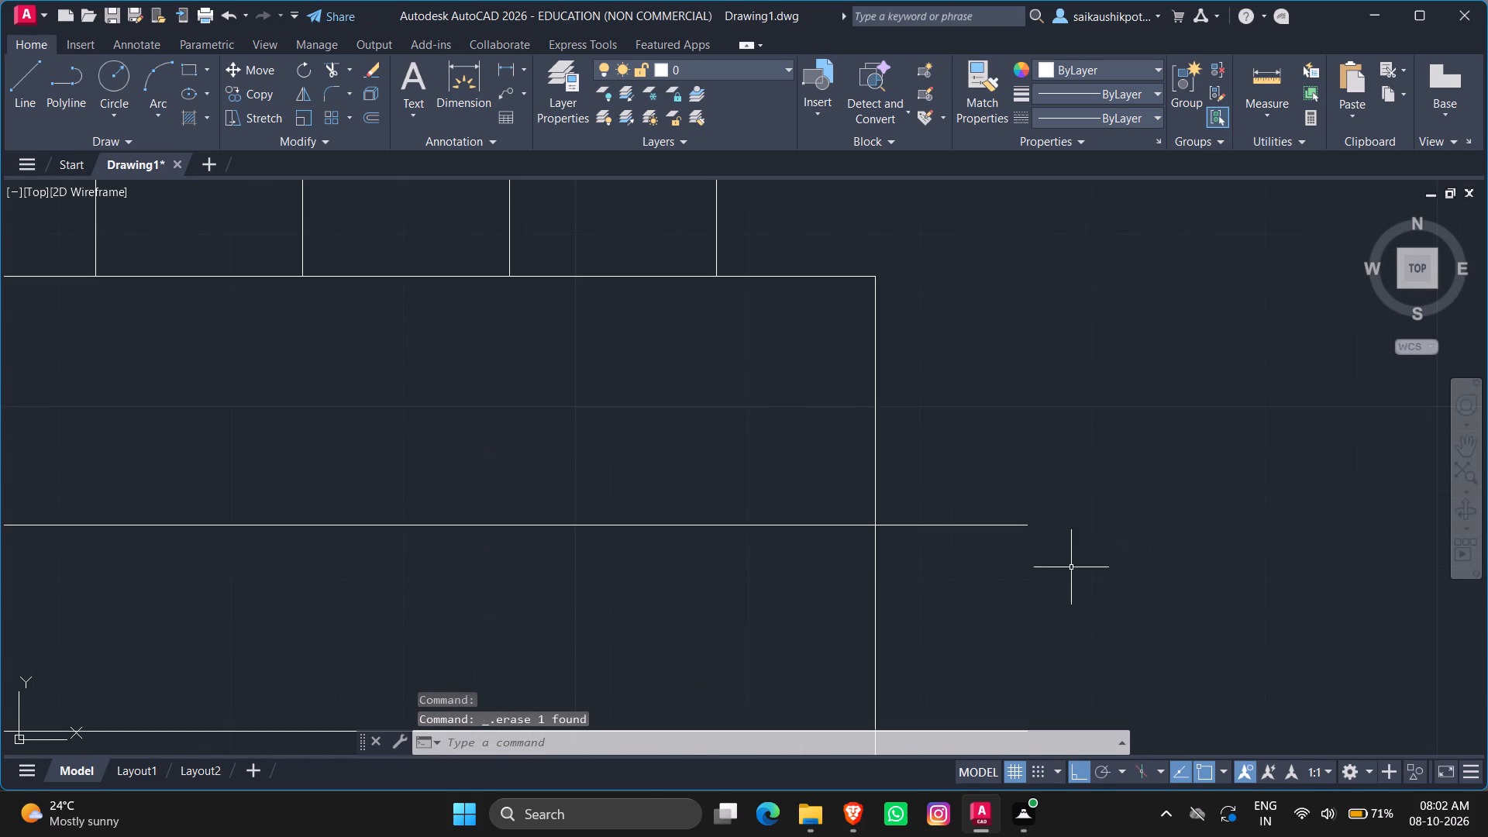
{"action": "scroll", "coordinate": [1024, 565], "scroll_direction": "up", "scroll_amount": 2}
{"action": "left_click", "coordinate": [968, 499]}
{"action": "left_click", "coordinate": [945, 444]}
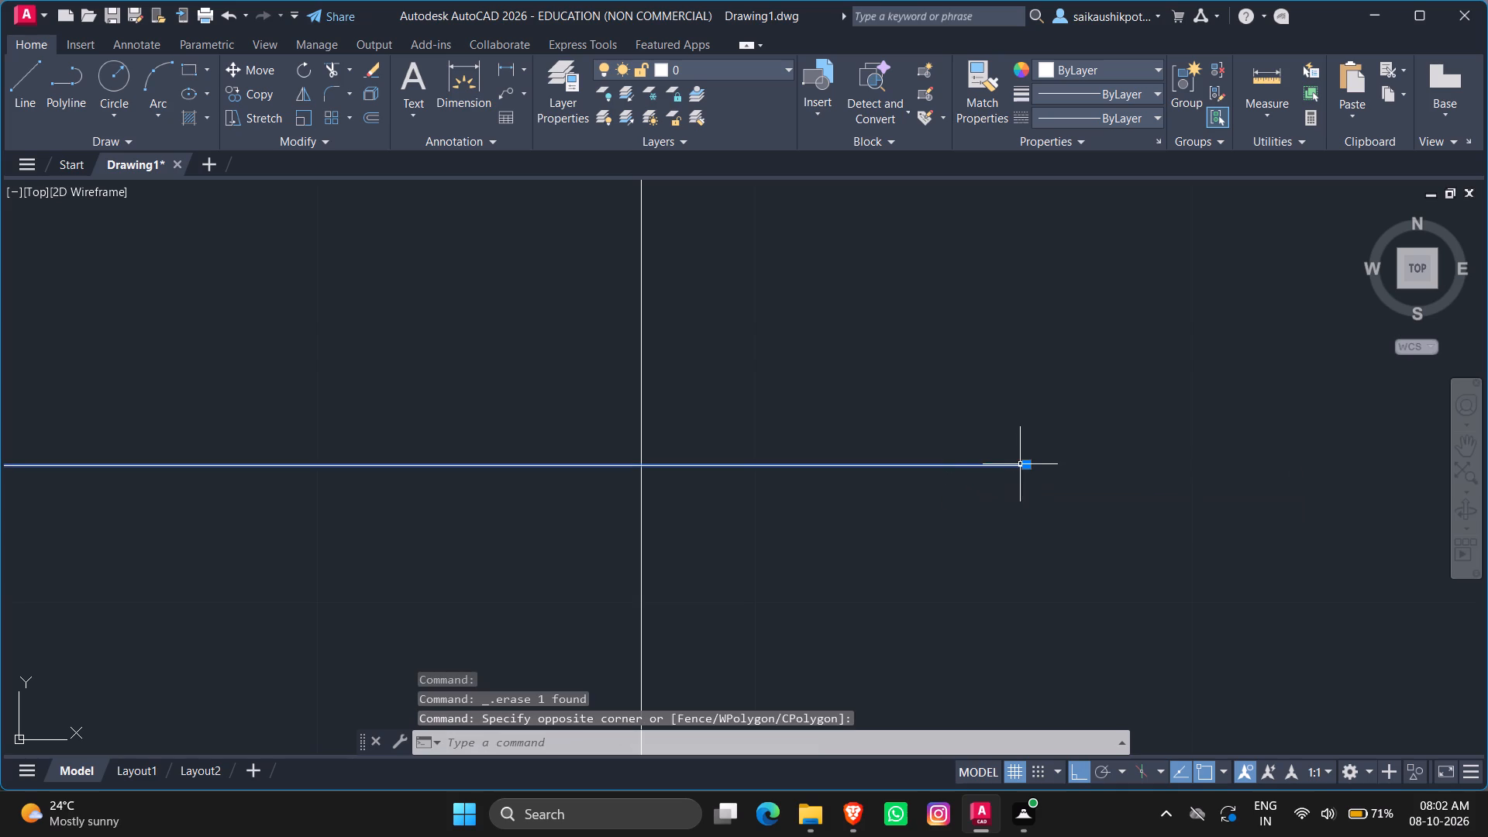
{"action": "left_click", "coordinate": [1027, 466]}
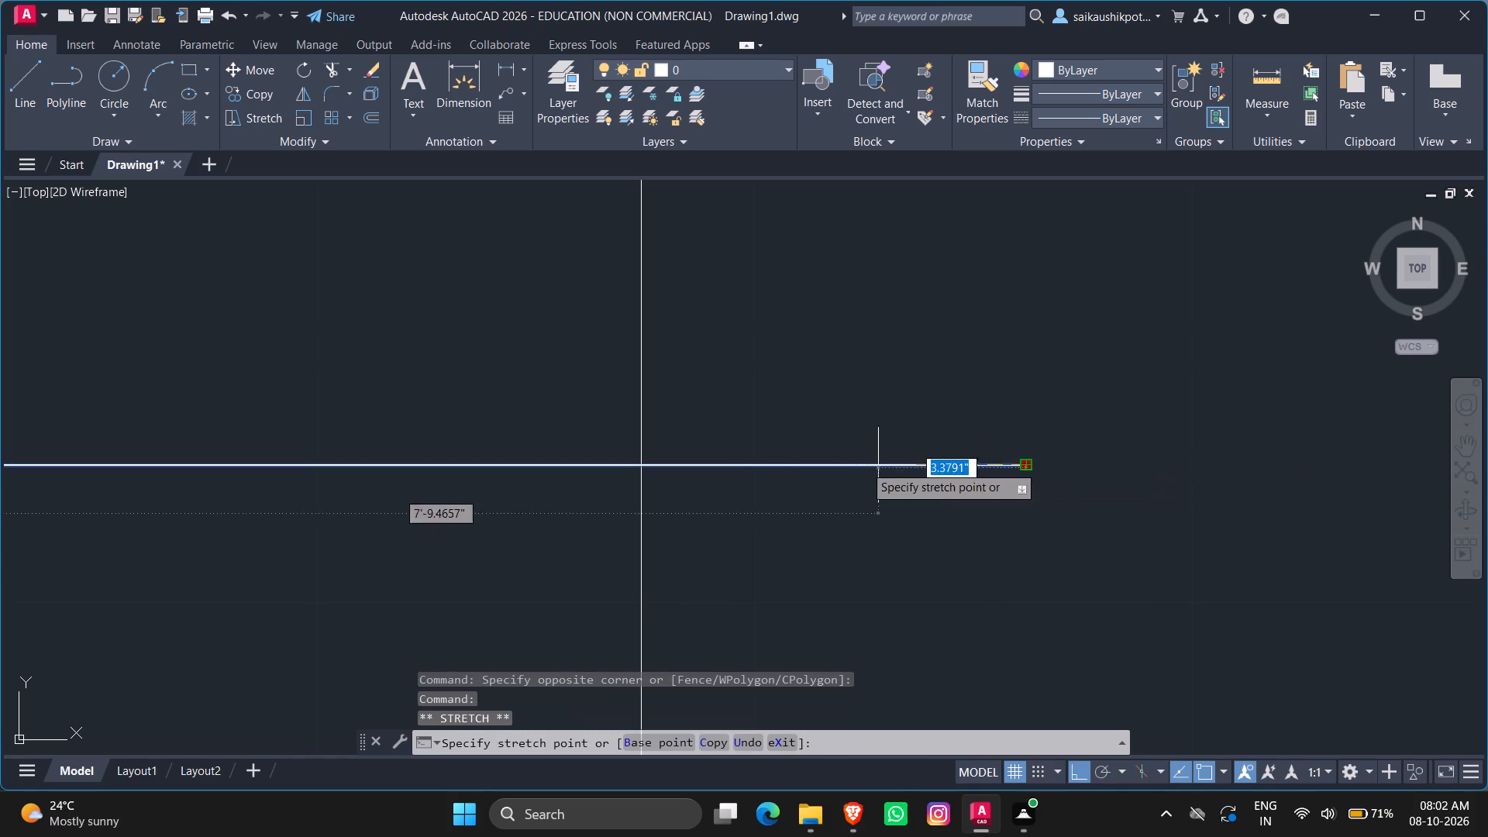
{"action": "left_click", "coordinate": [642, 467]}
{"action": "key", "text": "Escape"}
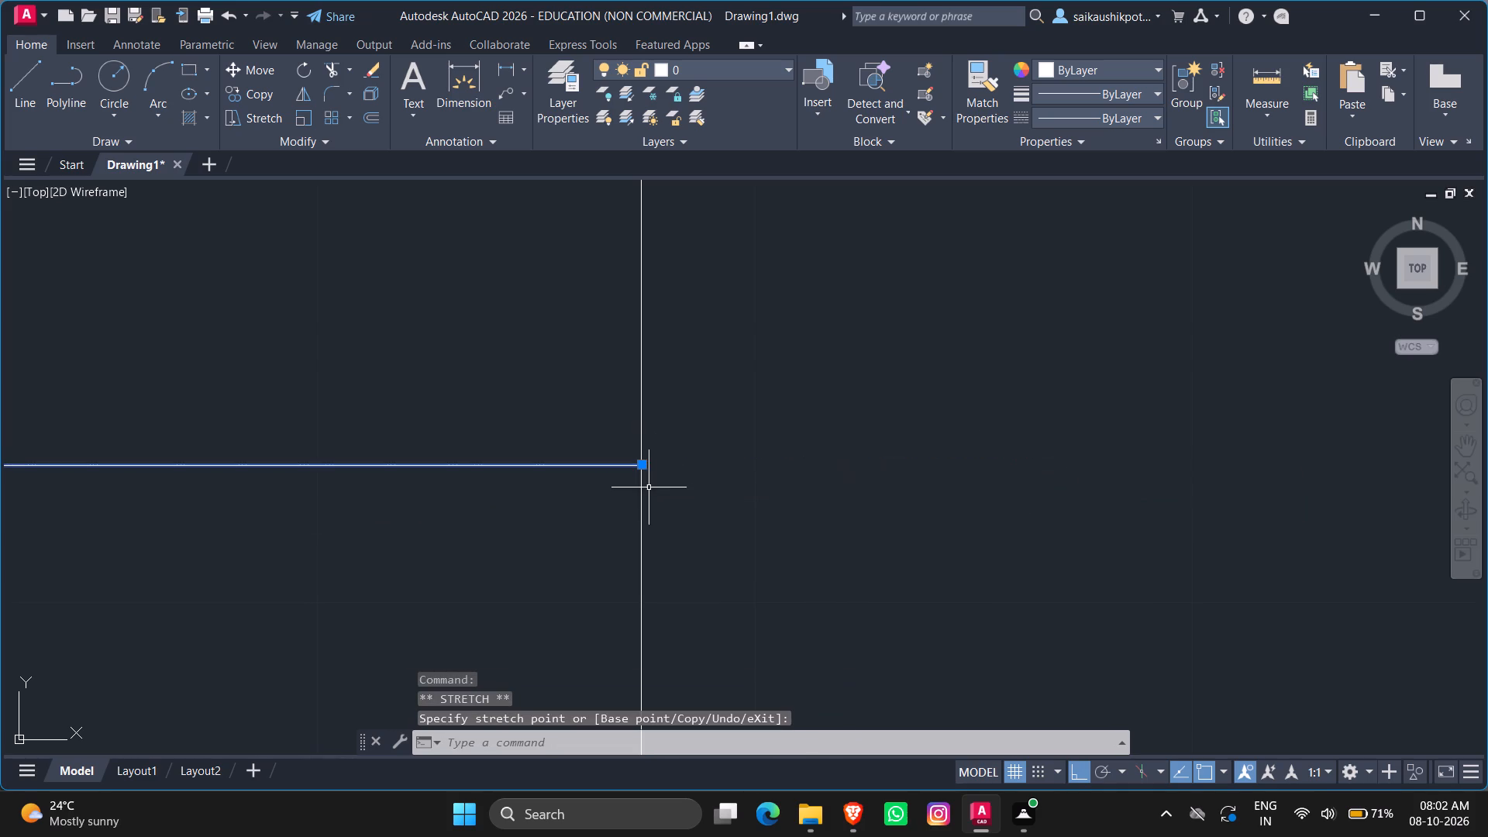
{"action": "left_click", "coordinate": [641, 469]}
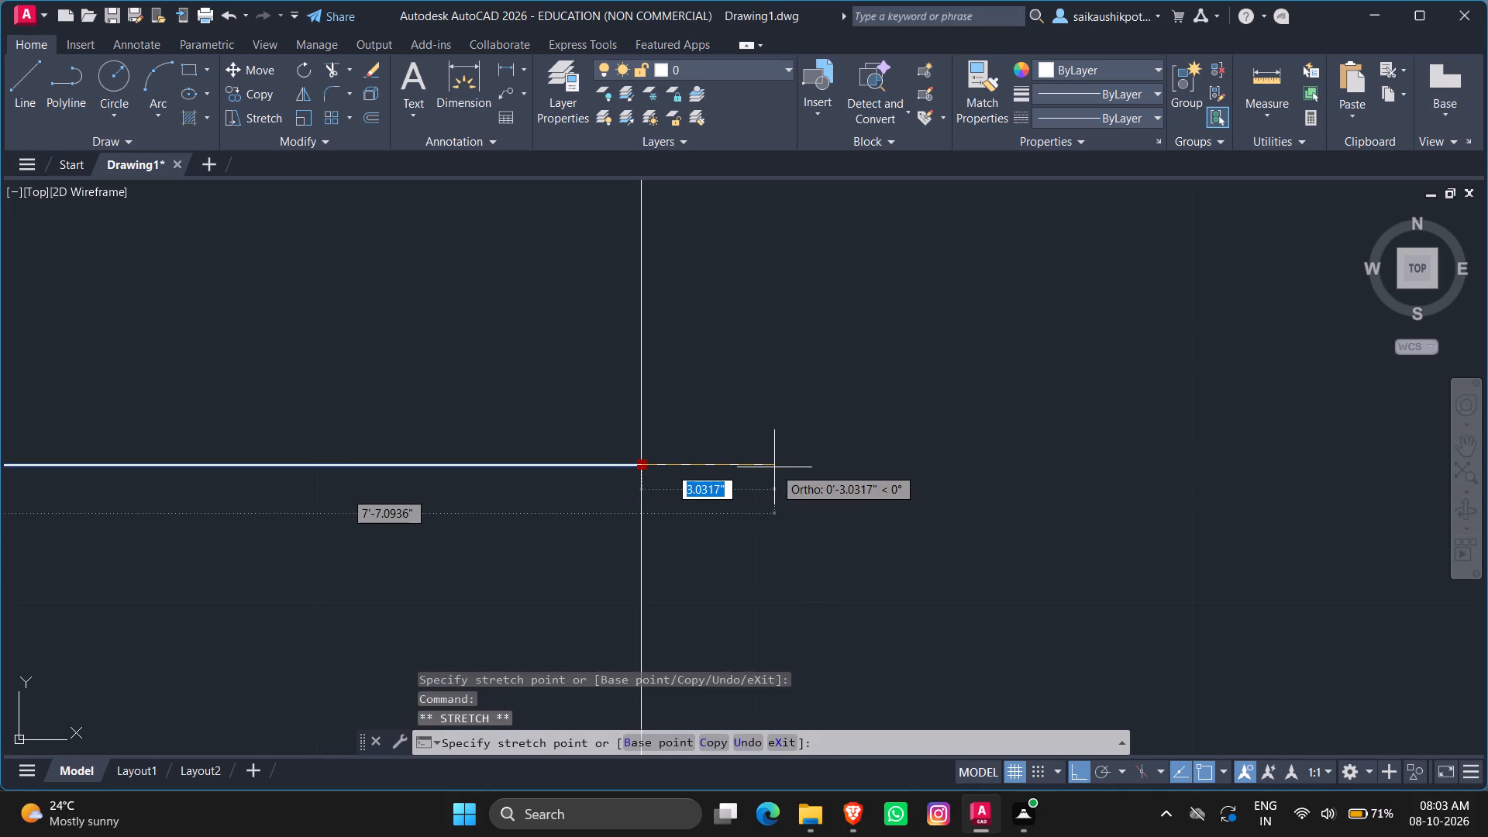
{"action": "type", "text": "1'"}
{"action": "key", "text": "Return"}
{"action": "key", "text": "Escape"}
{"action": "scroll", "coordinate": [877, 424], "scroll_direction": "down", "scroll_amount": 2}
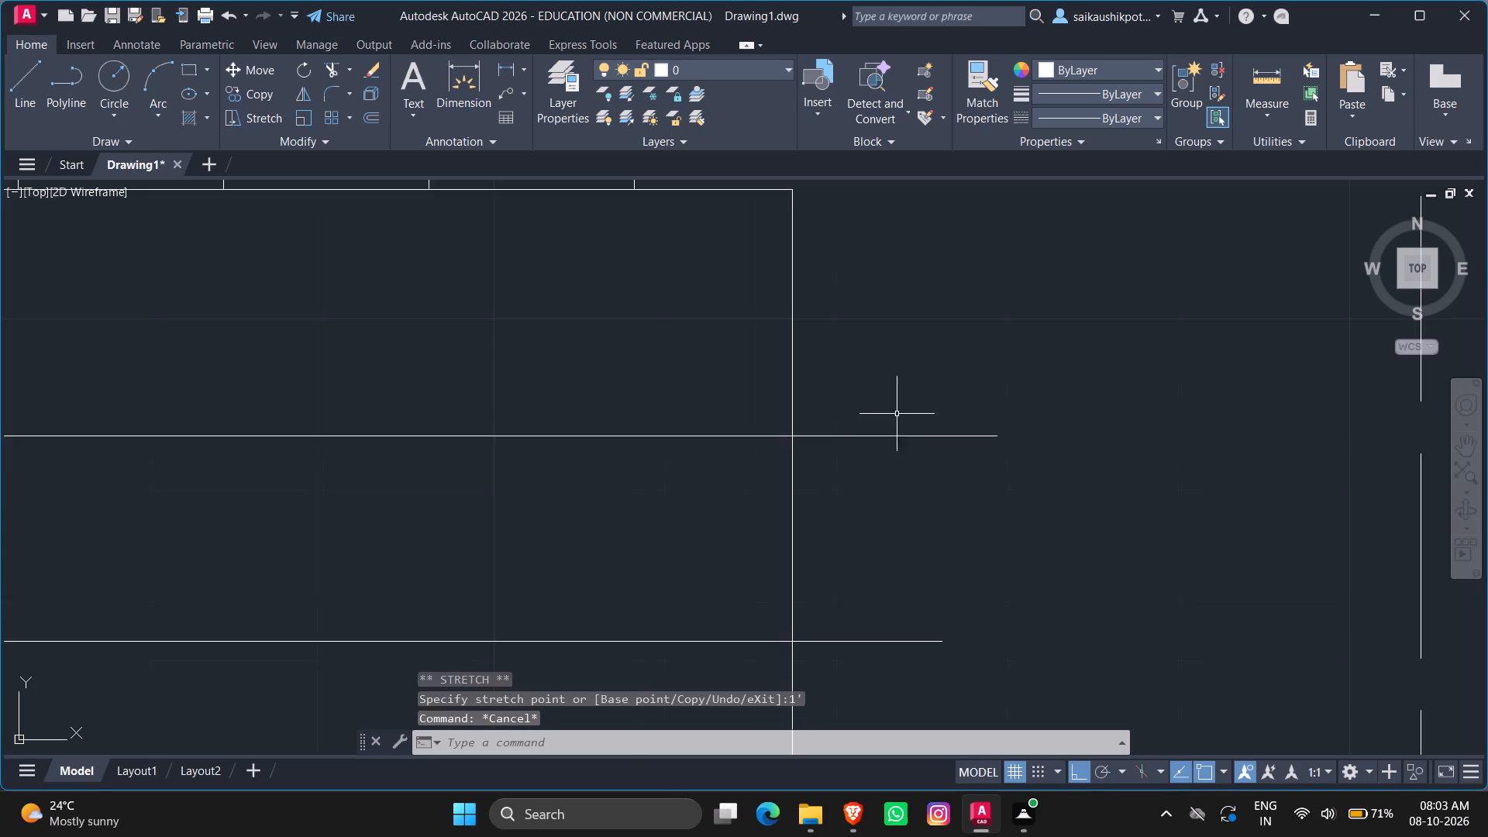
Reset the lower horizontal line's right end to the rectangle's right edge and stretch it 1' outward from there.
{"action": "scroll", "coordinate": [897, 414], "scroll_direction": "down", "scroll_amount": 1}
{"action": "scroll", "coordinate": [924, 562], "scroll_direction": "up", "scroll_amount": 1}
{"action": "left_click", "coordinate": [920, 561]}
{"action": "left_click", "coordinate": [886, 534]}
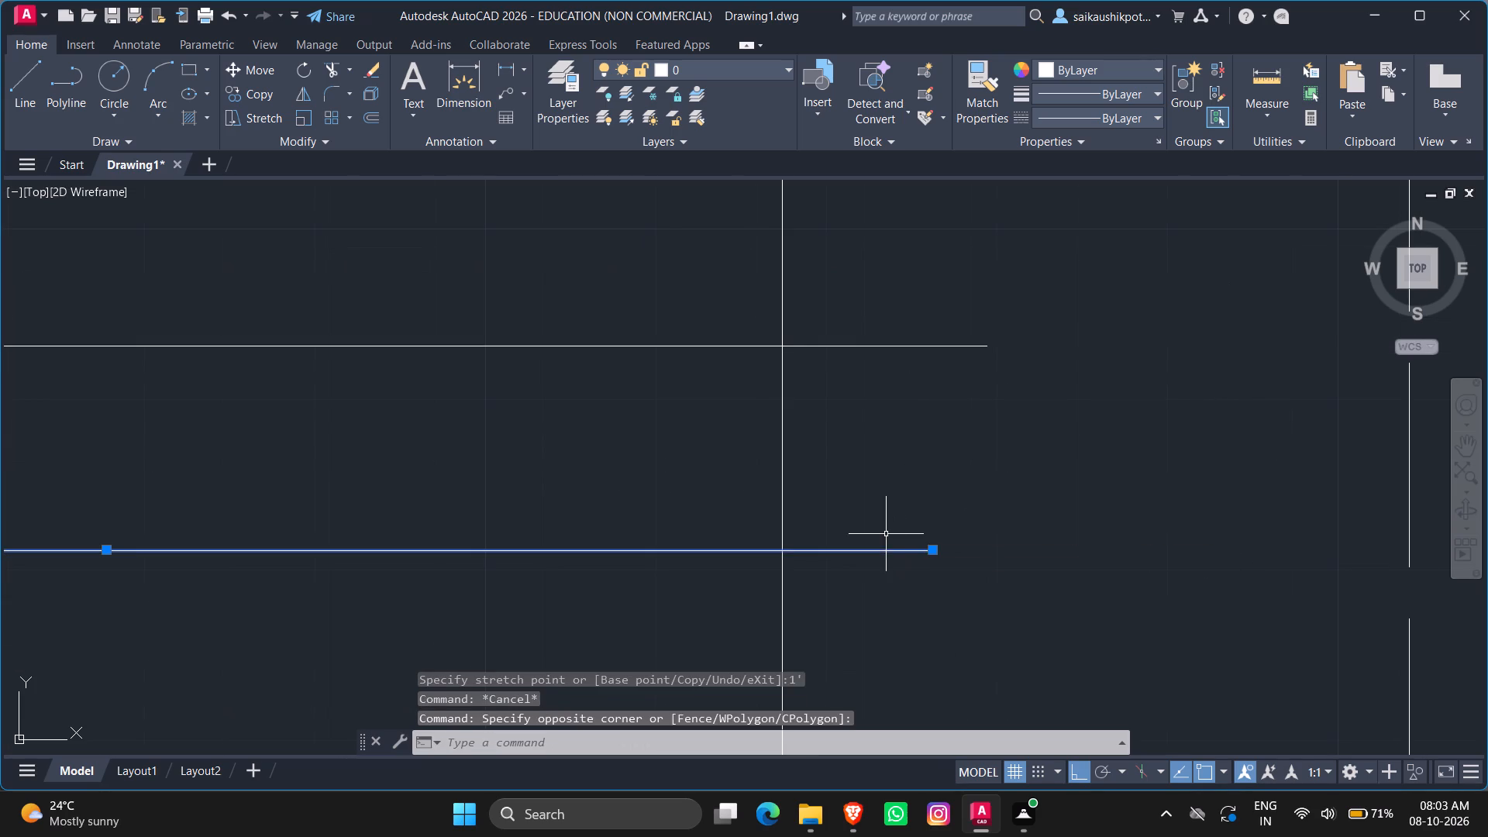
{"action": "left_click", "coordinate": [930, 547]}
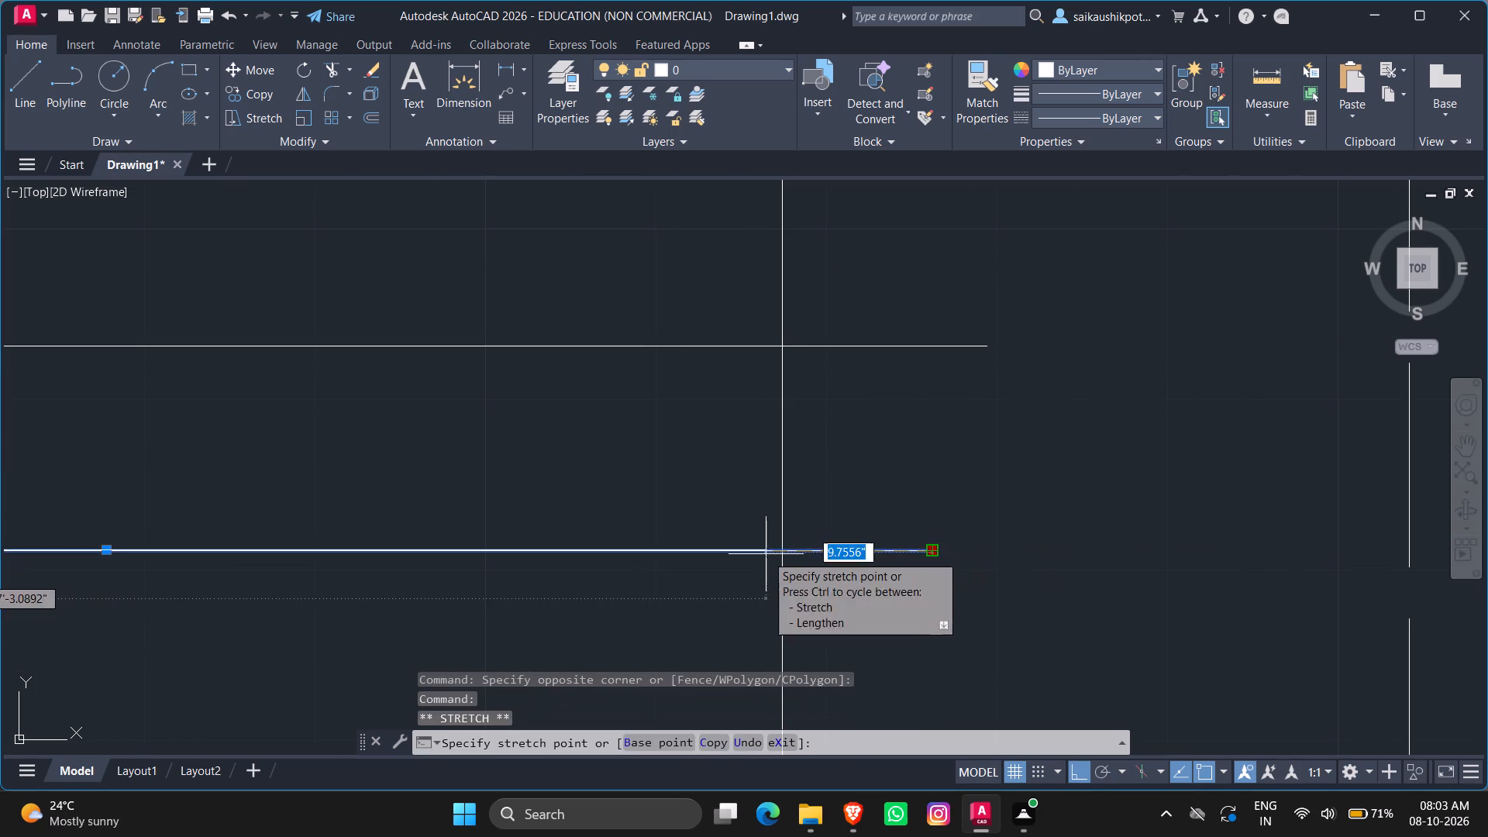
{"action": "scroll", "coordinate": [777, 548], "scroll_direction": "up", "scroll_amount": 3}
{"action": "left_click", "coordinate": [793, 563]}
{"action": "key", "text": "Escape"}
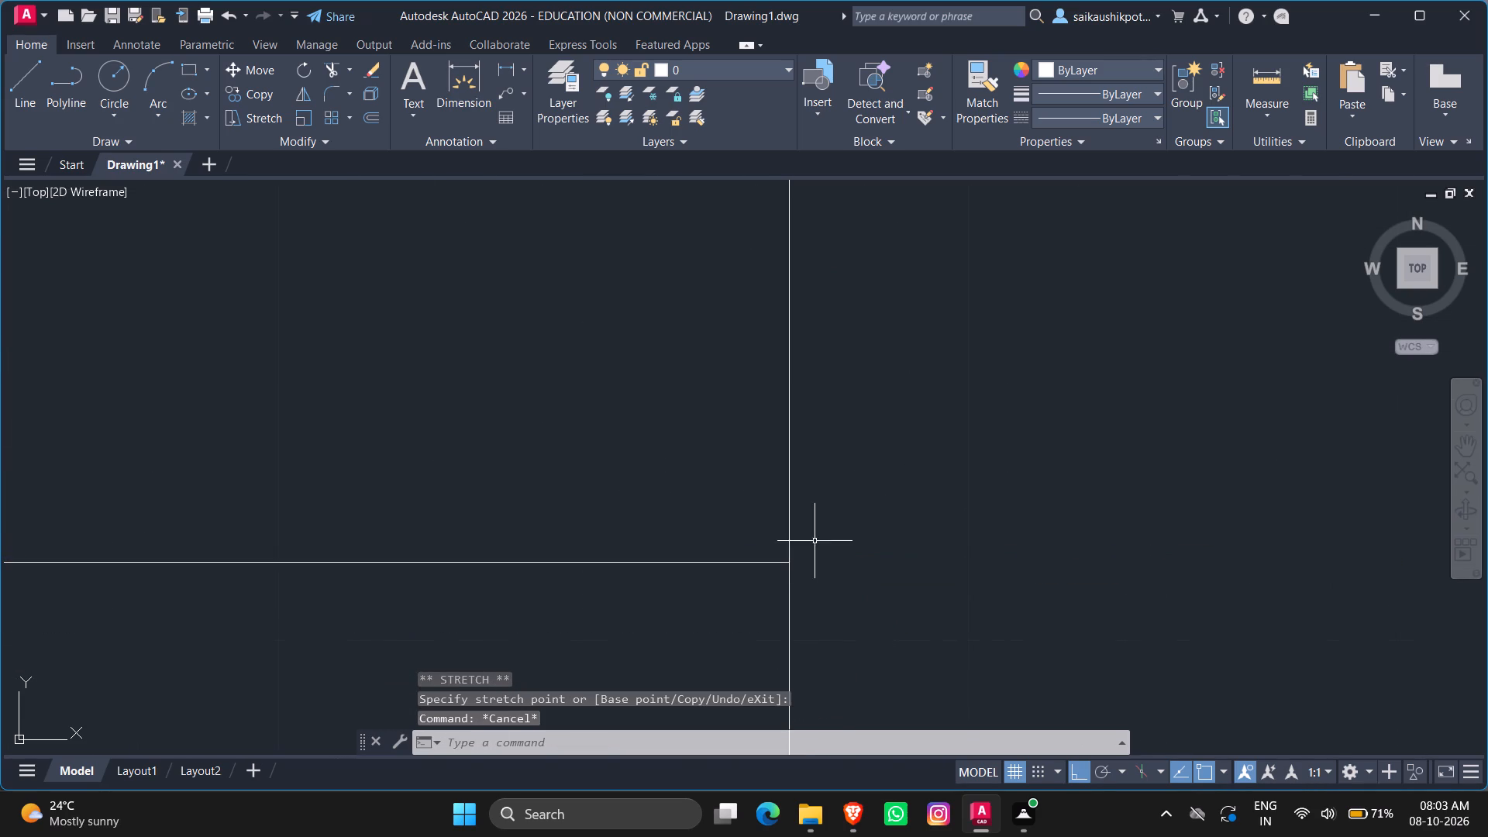
{"action": "left_click", "coordinate": [766, 565]}
{"action": "left_click", "coordinate": [754, 545]}
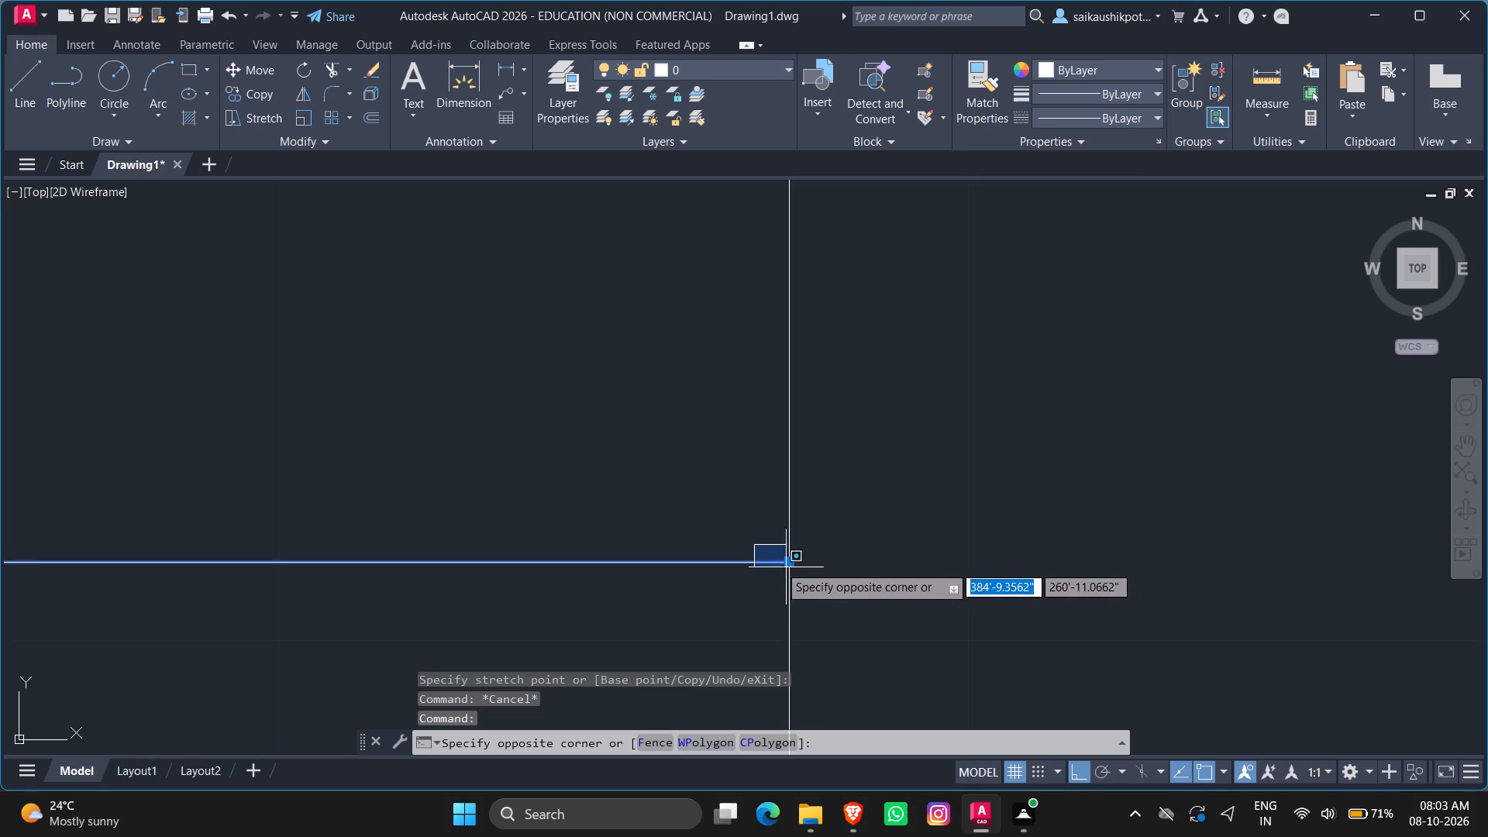
{"action": "left_click", "coordinate": [777, 564]}
{"action": "left_click", "coordinate": [790, 560]}
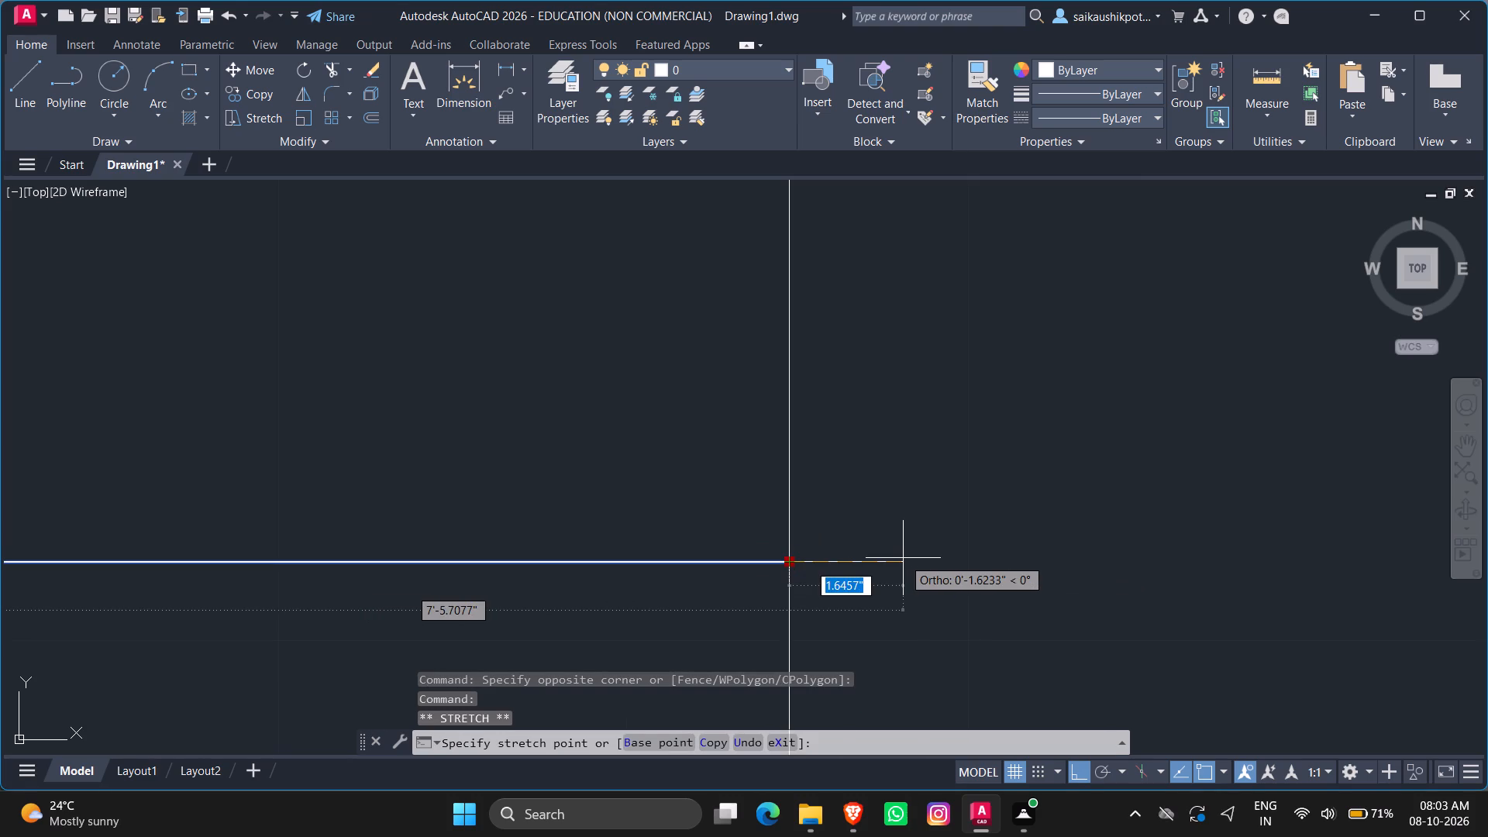
{"action": "type", "text": "1'"}
{"action": "key", "text": "Return"}
{"action": "scroll", "coordinate": [837, 607], "scroll_direction": "down", "scroll_amount": 4}
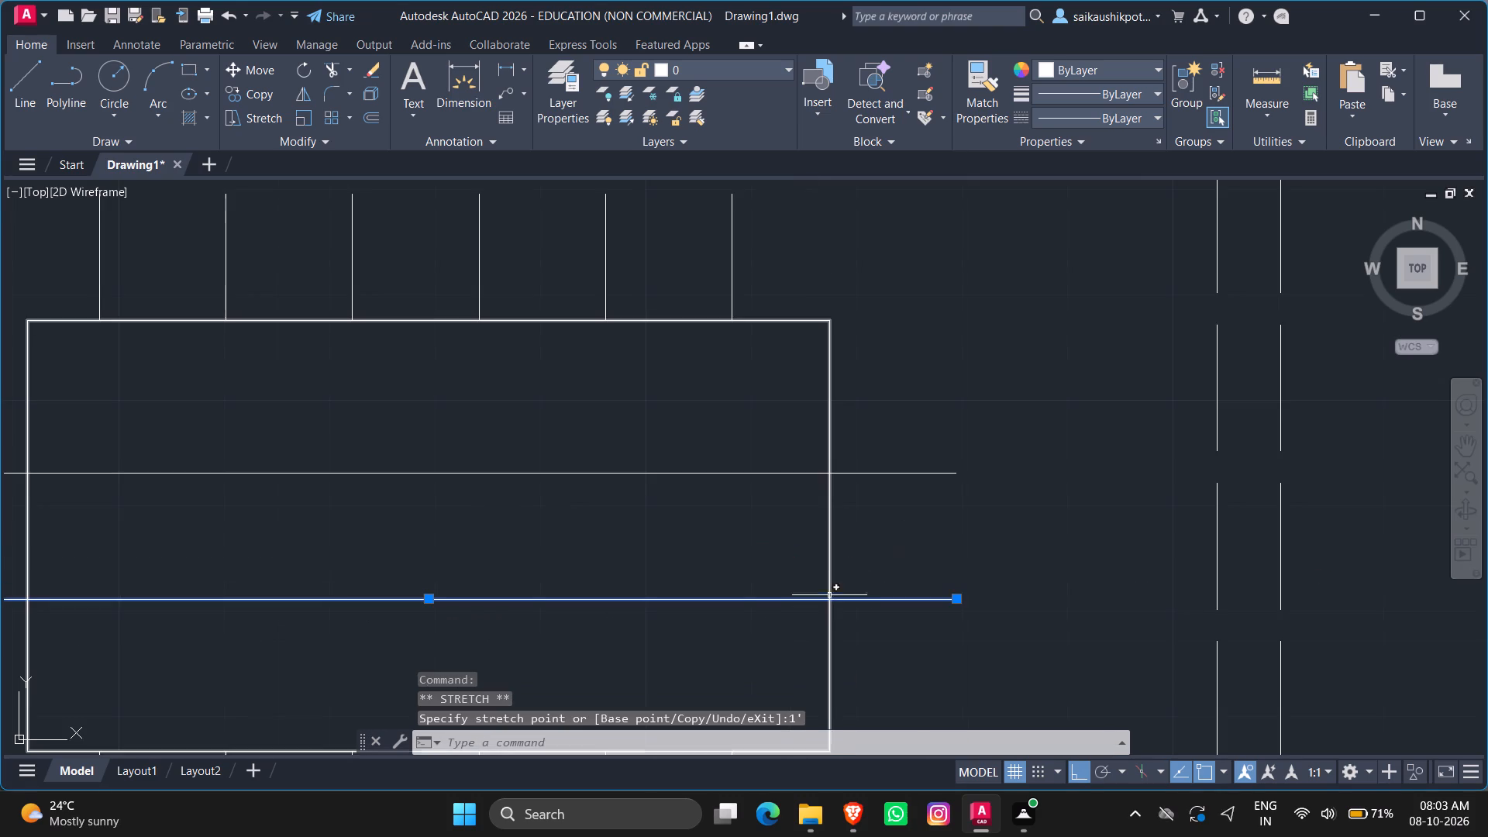
{"action": "key", "text": "Escape"}
{"action": "key", "text": "Escape"}
{"action": "scroll", "coordinate": [921, 563], "scroll_direction": "down", "scroll_amount": 2}
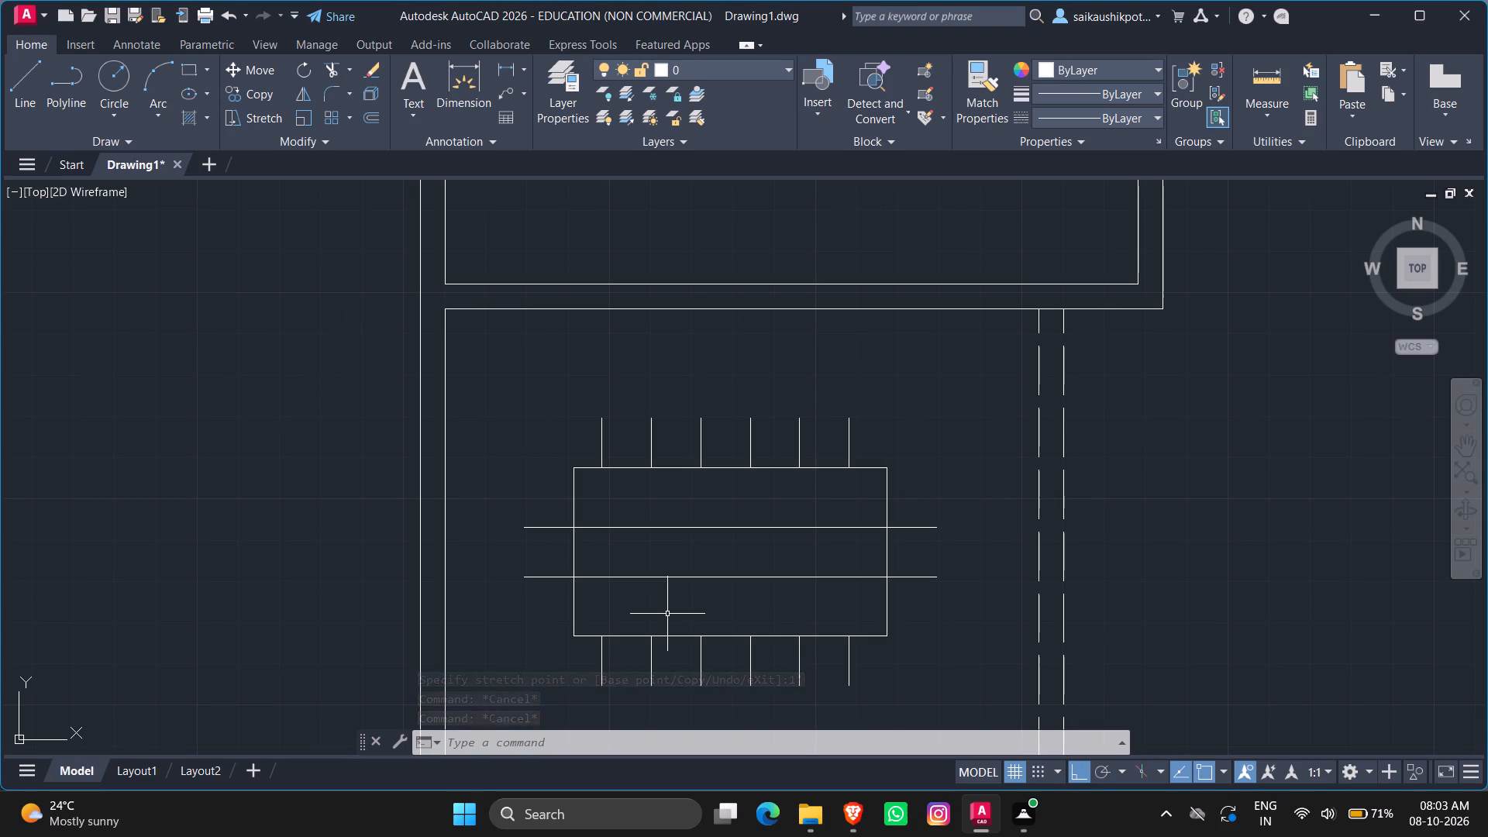
Trim away the portions of the two horizontal lines that lie inside the table rectangle.
{"action": "type", "text": "TR"}
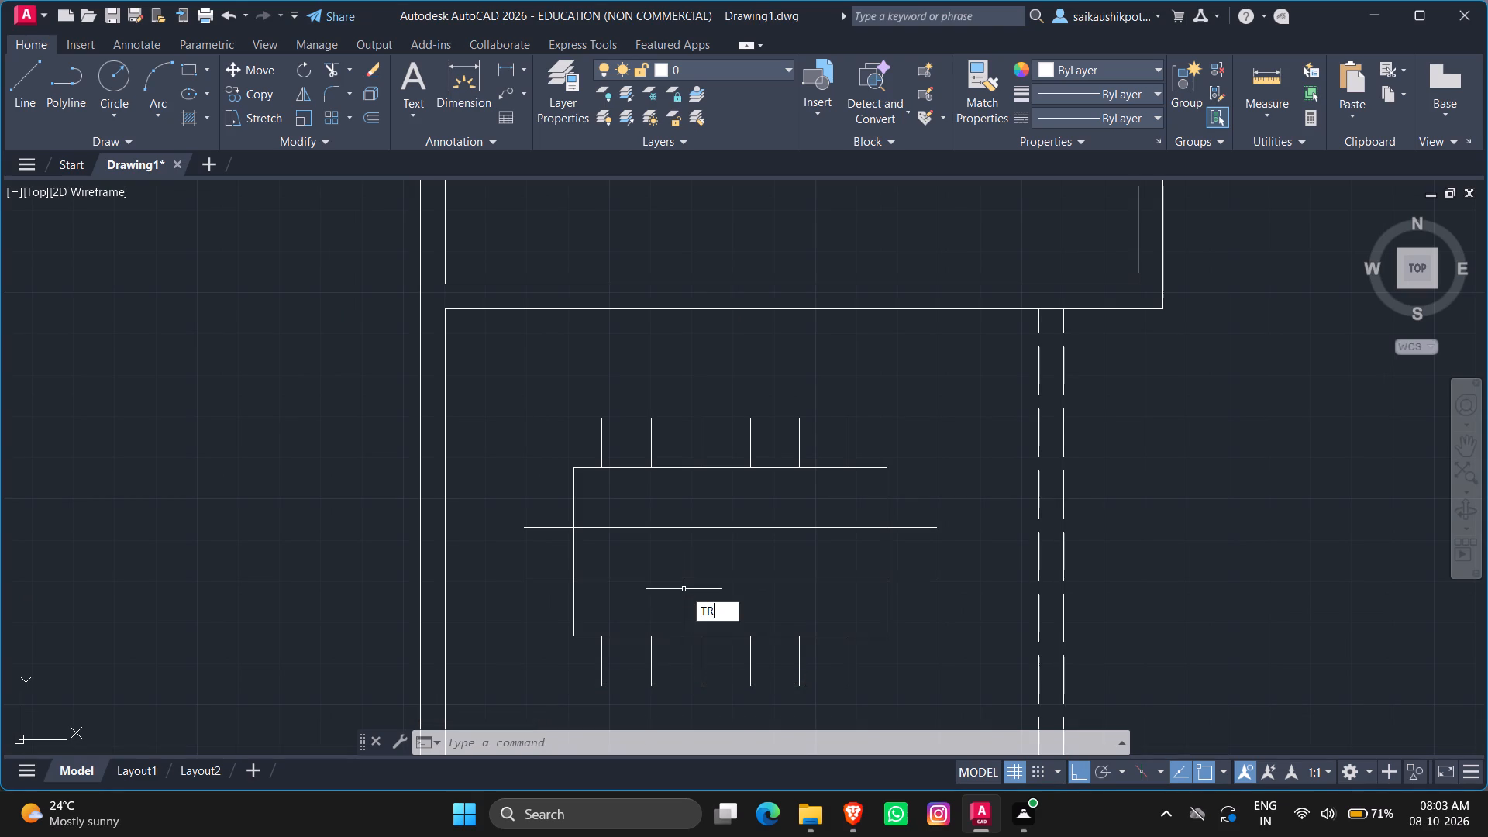
{"action": "key", "text": "Return"}
{"action": "left_click", "coordinate": [701, 604]}
{"action": "left_click", "coordinate": [697, 511]}
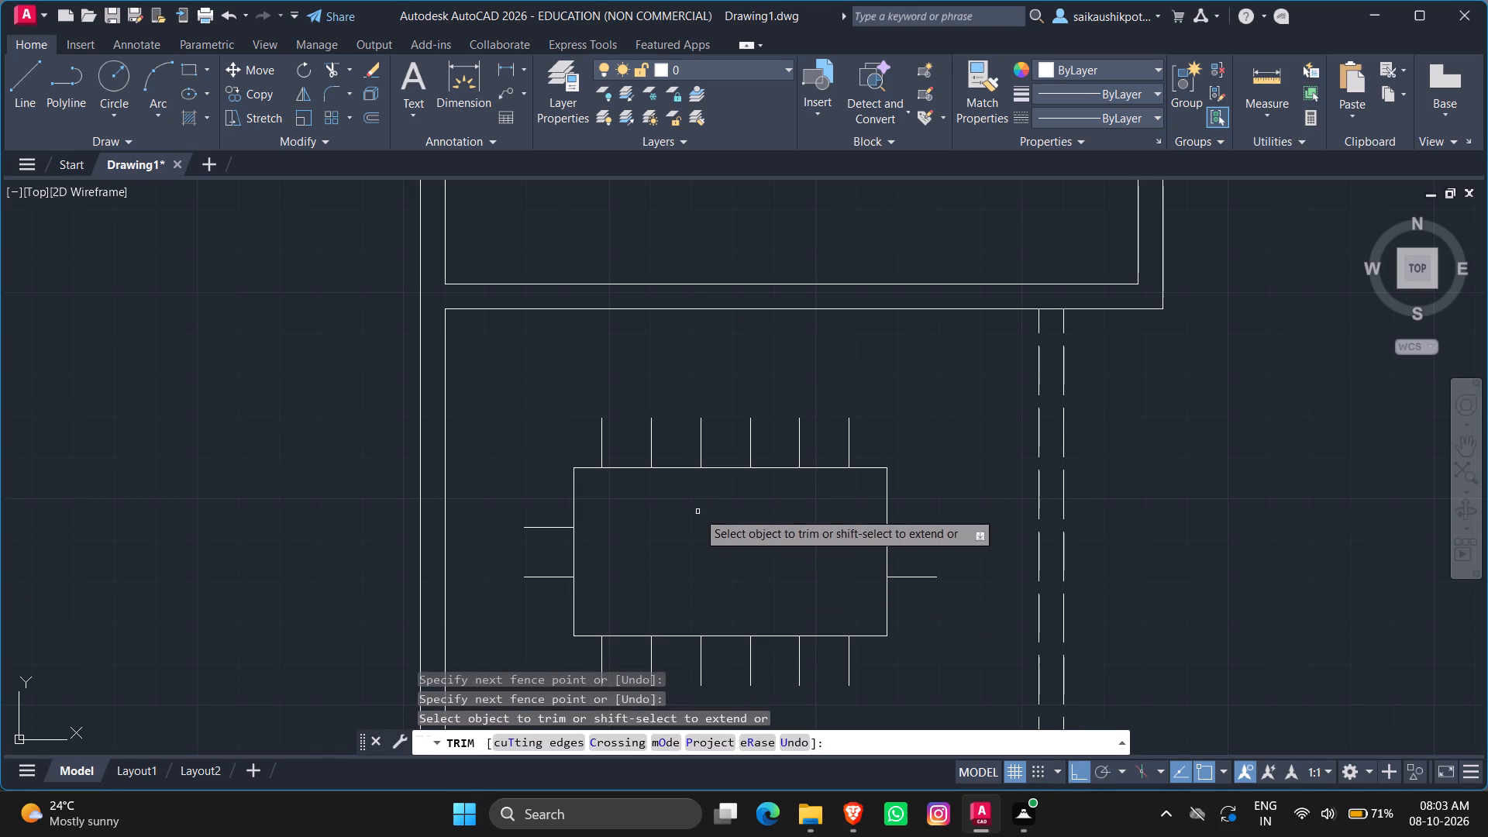
{"action": "key", "text": "grave"}
{"action": "key", "text": "Escape"}
{"action": "key", "text": "Escape"}
{"action": "key", "text": "Escape"}
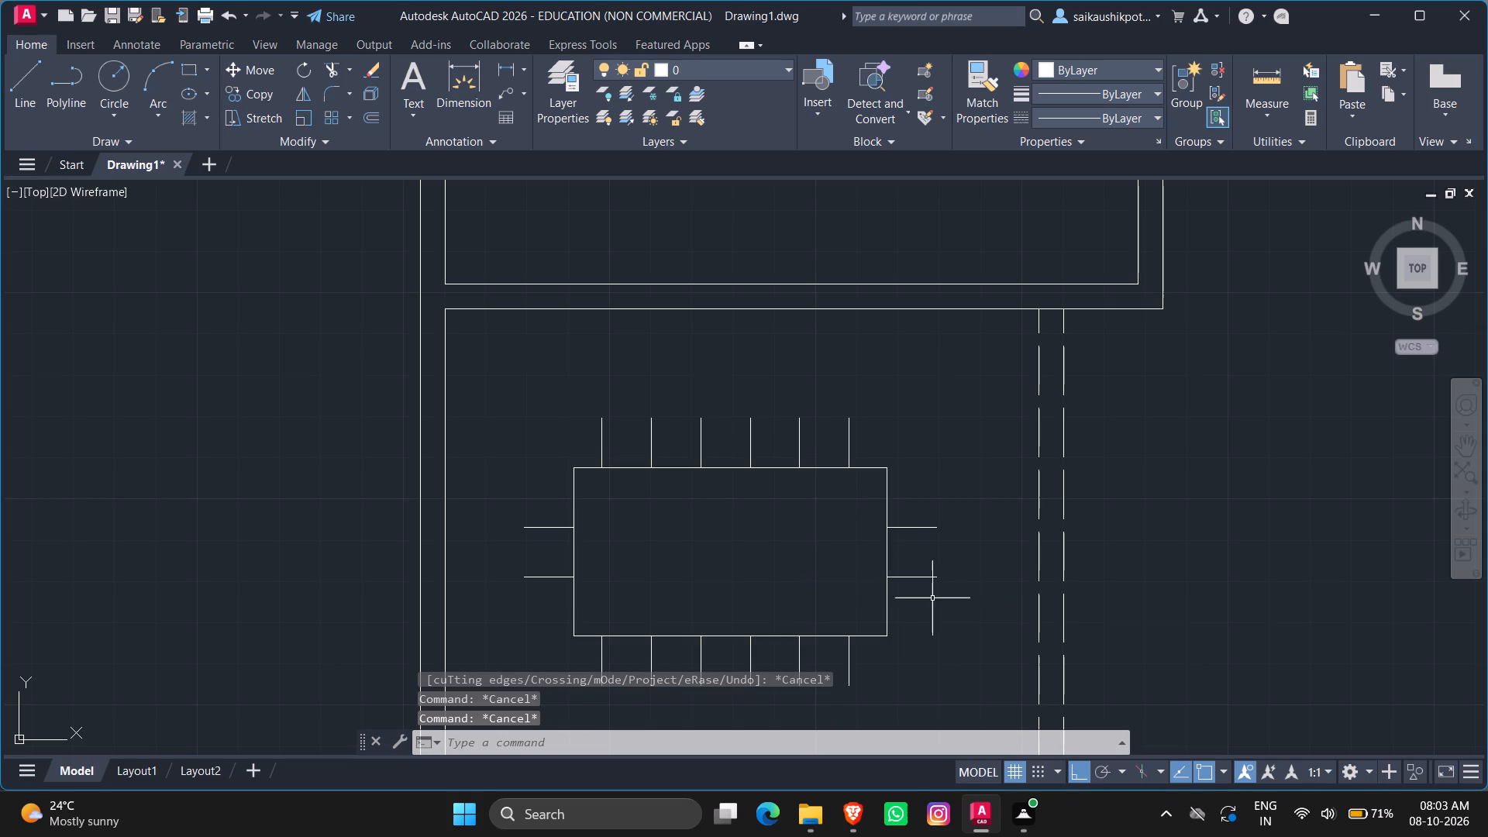
Draw a vertical line joining the outer ends of the two seat lines at the table's right end.
{"action": "key", "text": "l"}
{"action": "key", "text": "Return"}
{"action": "scroll", "coordinate": [938, 594], "scroll_direction": "up", "scroll_amount": 3}
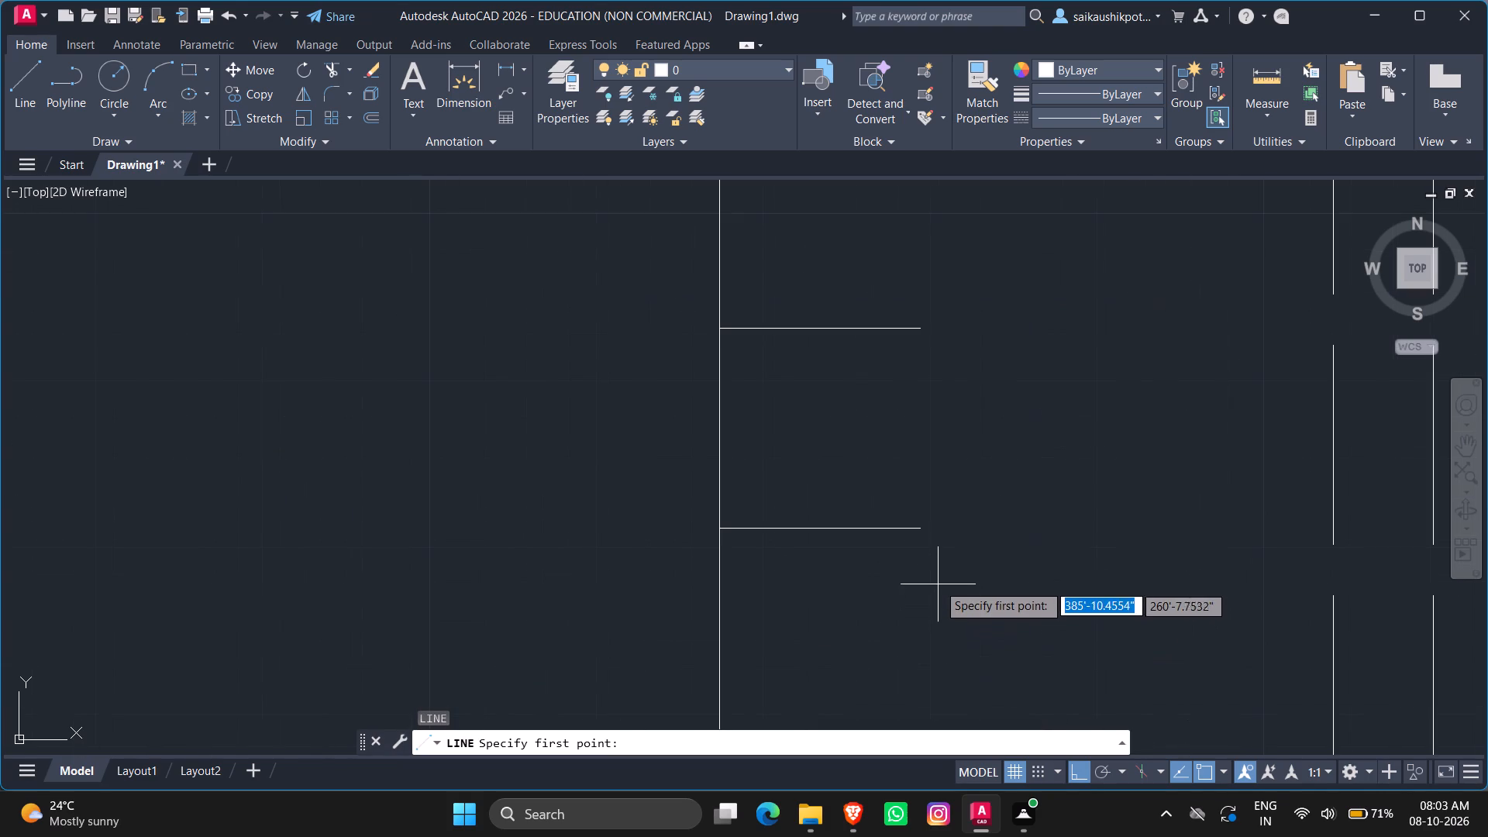
{"action": "left_click", "coordinate": [918, 534]}
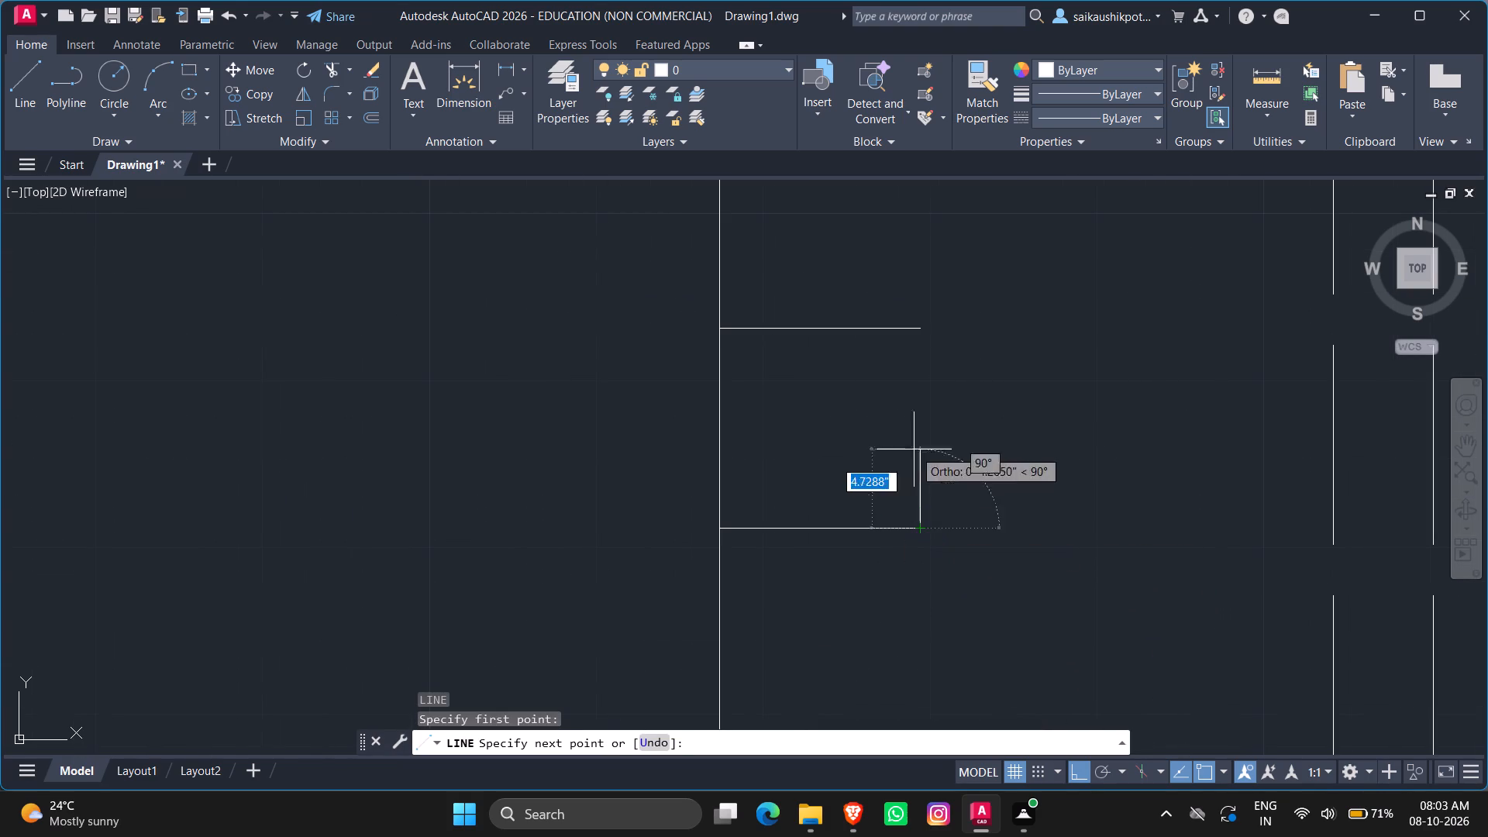
{"action": "left_click", "coordinate": [918, 331]}
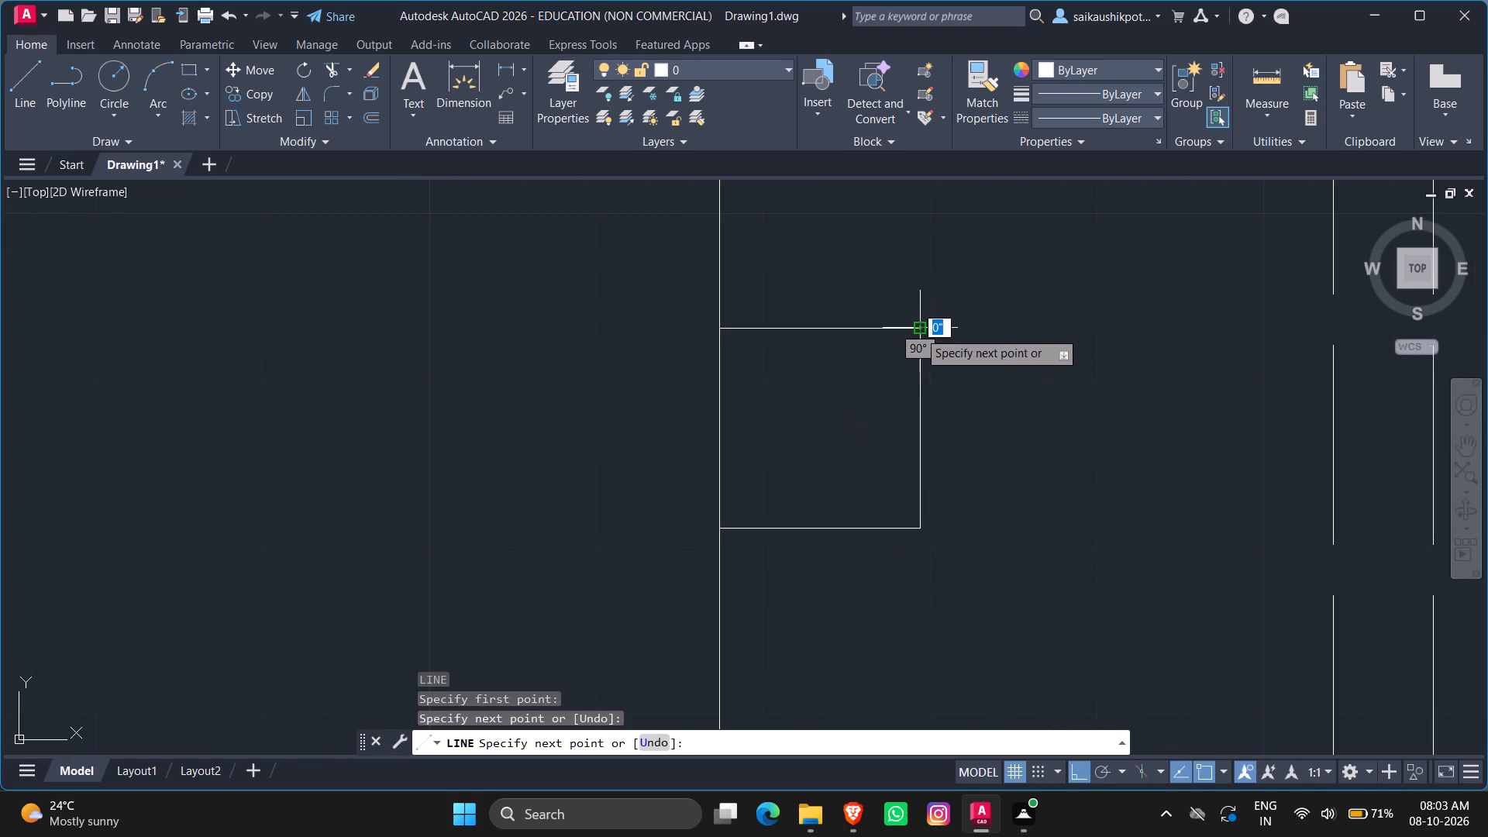
{"action": "key", "text": "Escape"}
{"action": "scroll", "coordinate": [959, 508], "scroll_direction": "down", "scroll_amount": 3}
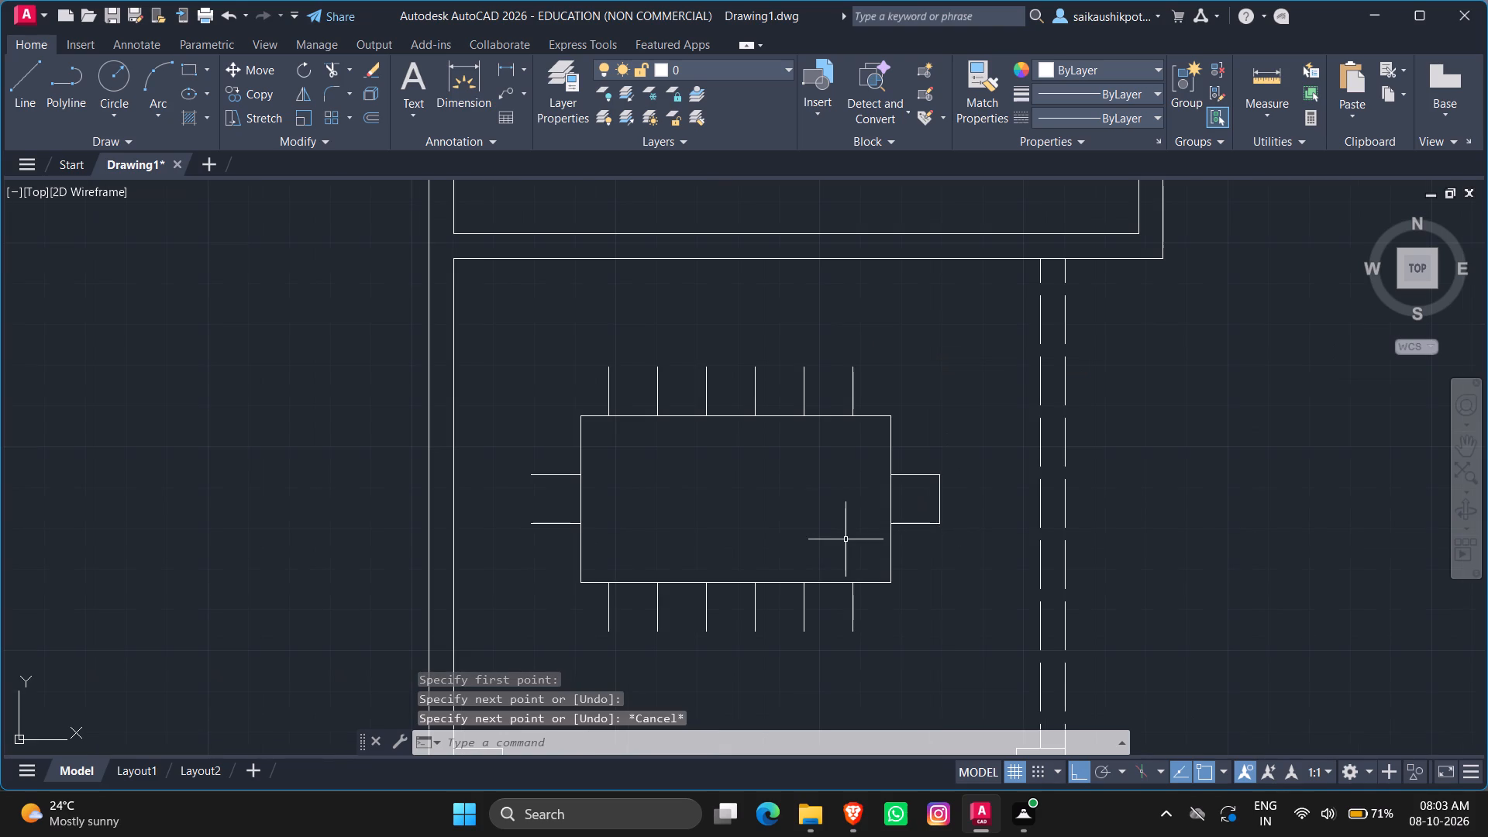
Draw a horizontal line across the outer ends of the six seat lines above the table, from first to last.
{"action": "key", "text": "l"}
{"action": "key", "text": "Return"}
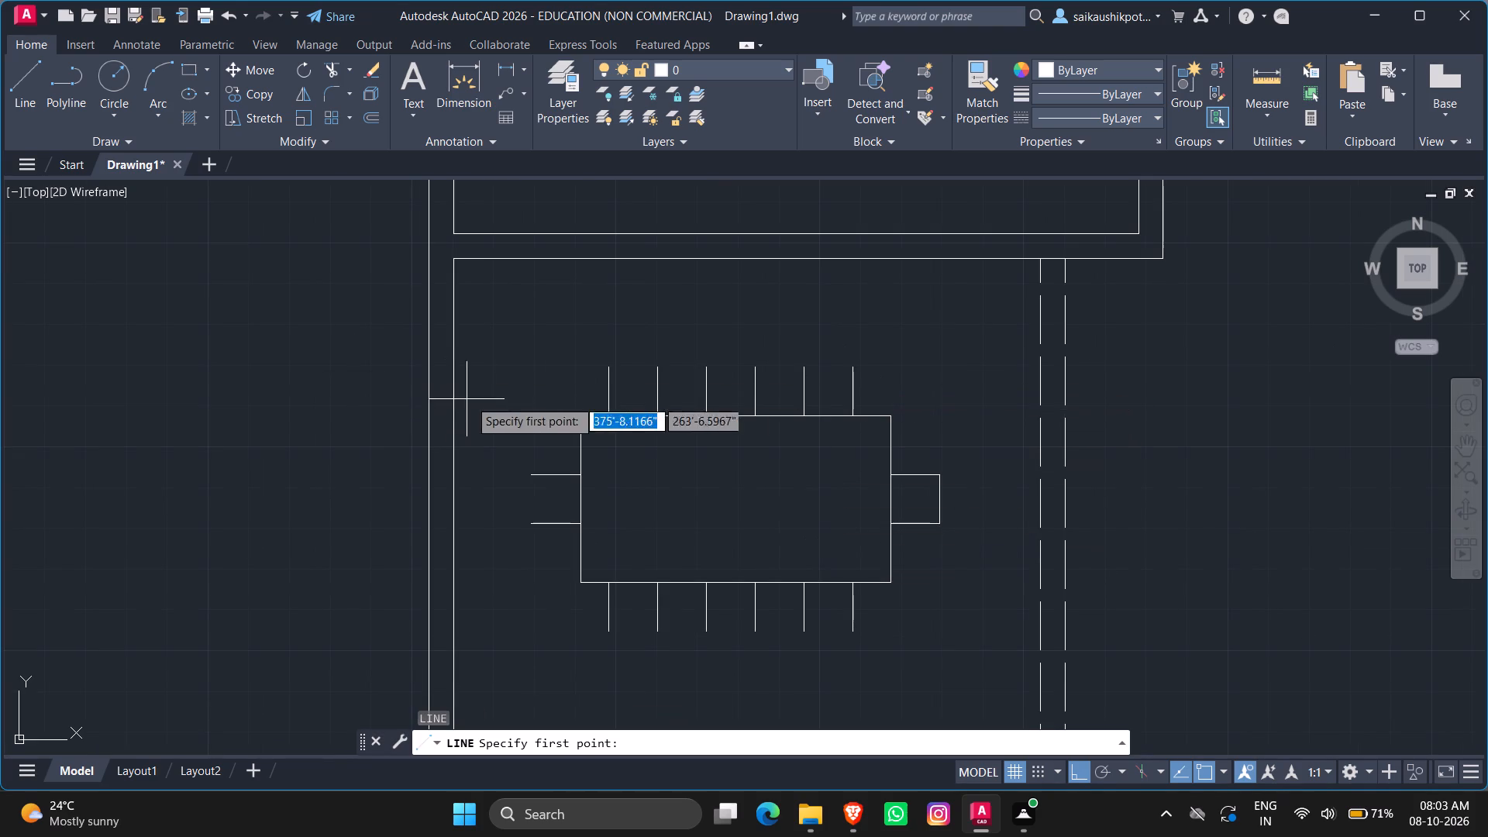
{"action": "left_click", "coordinate": [604, 371]}
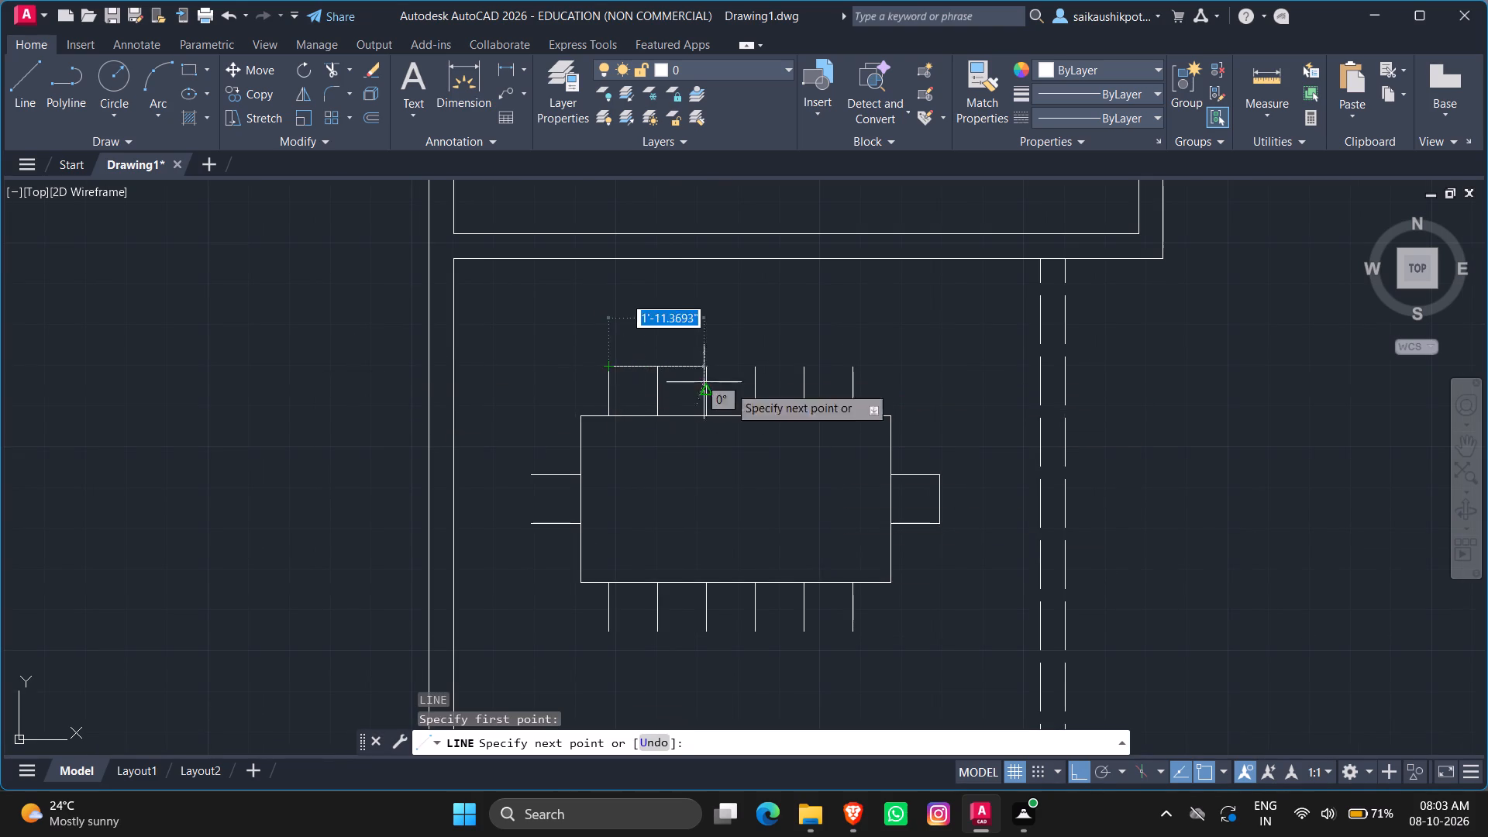
{"action": "left_click", "coordinate": [859, 372]}
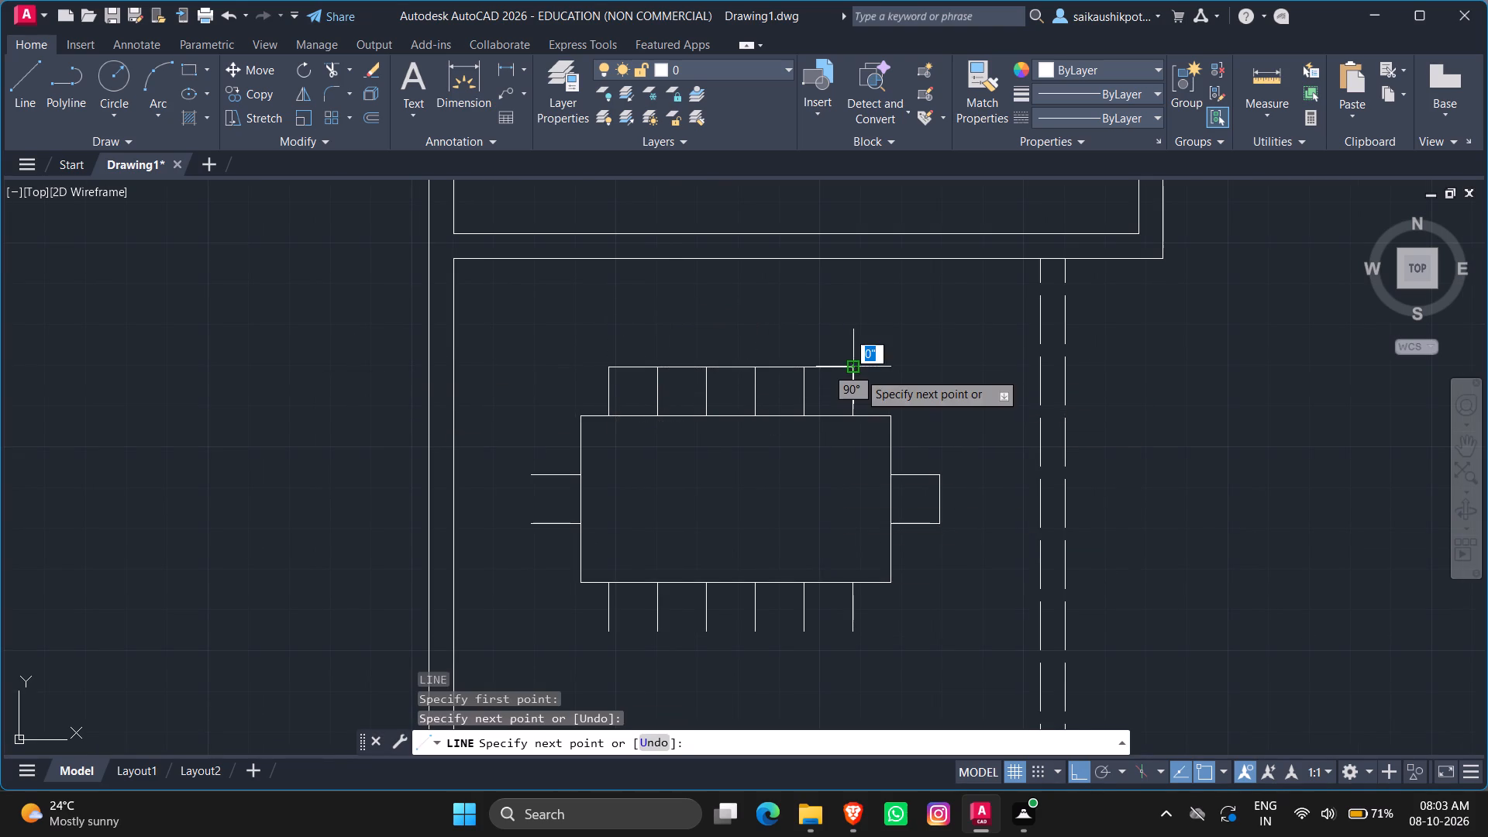
{"action": "key", "text": "Escape"}
Draw a horizontal line across the outer ends of the six seat lines below the table, from first to last.
{"action": "key", "text": "l"}
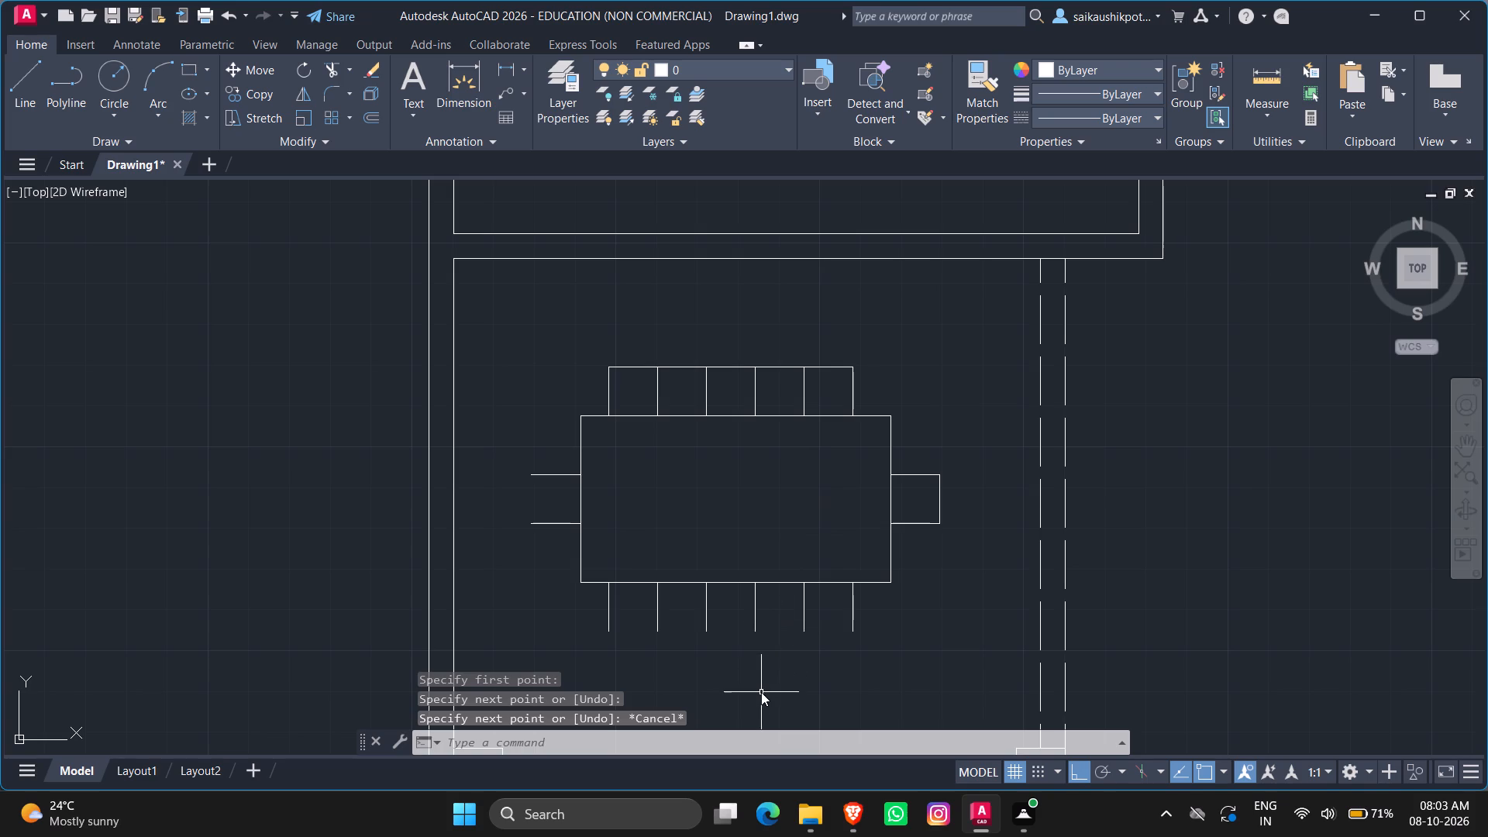
{"action": "key", "text": "Return"}
{"action": "left_click", "coordinate": [608, 627]}
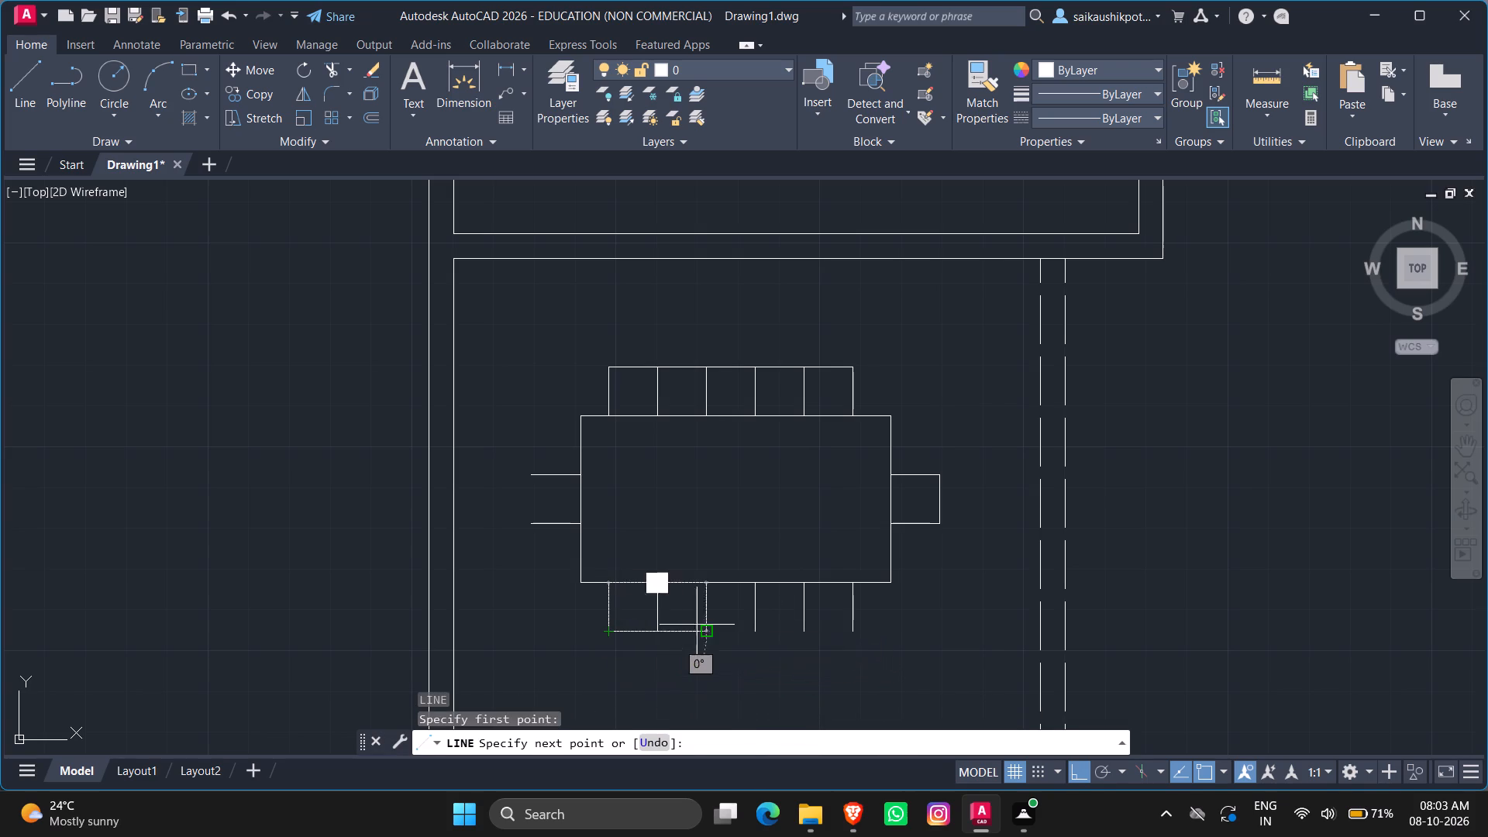
{"action": "left_click", "coordinate": [856, 621]}
{"action": "key", "text": "Escape"}
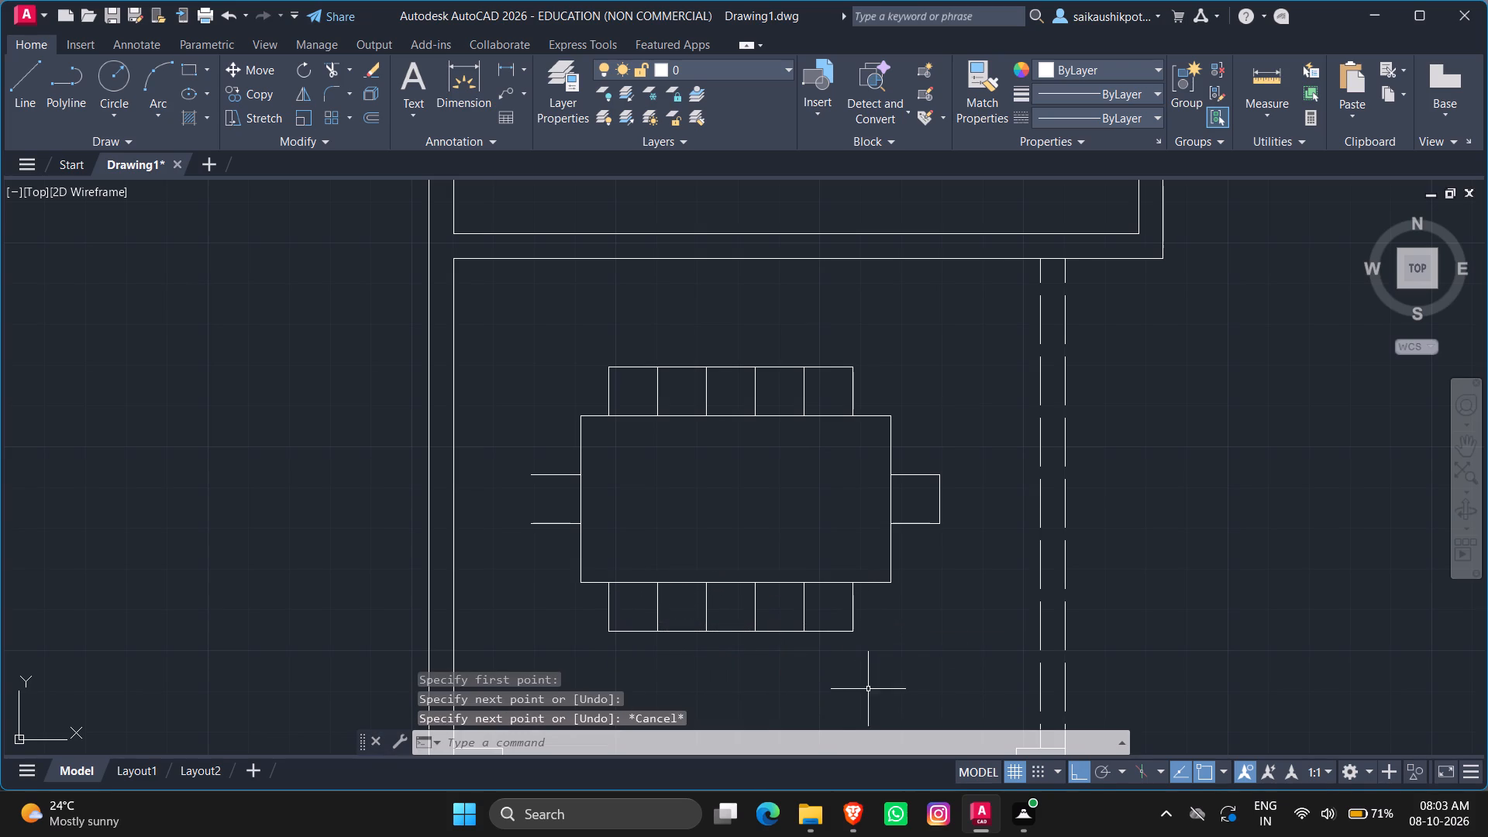
Draw a vertical line joining the outer ends of the two seat lines at the table's left end.
{"action": "key", "text": "l"}
{"action": "key", "text": "Return"}
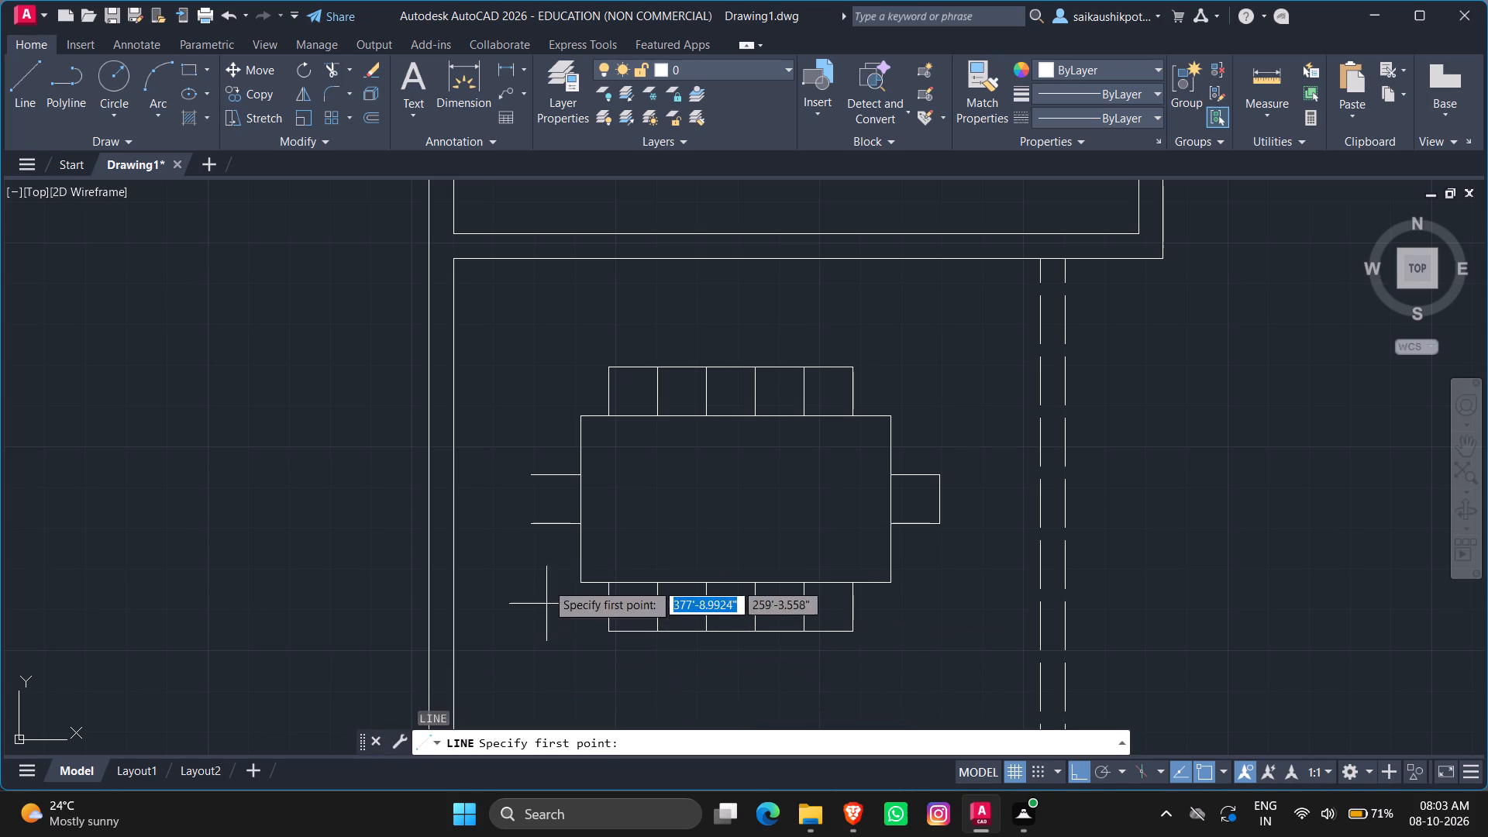
{"action": "left_click", "coordinate": [537, 522]}
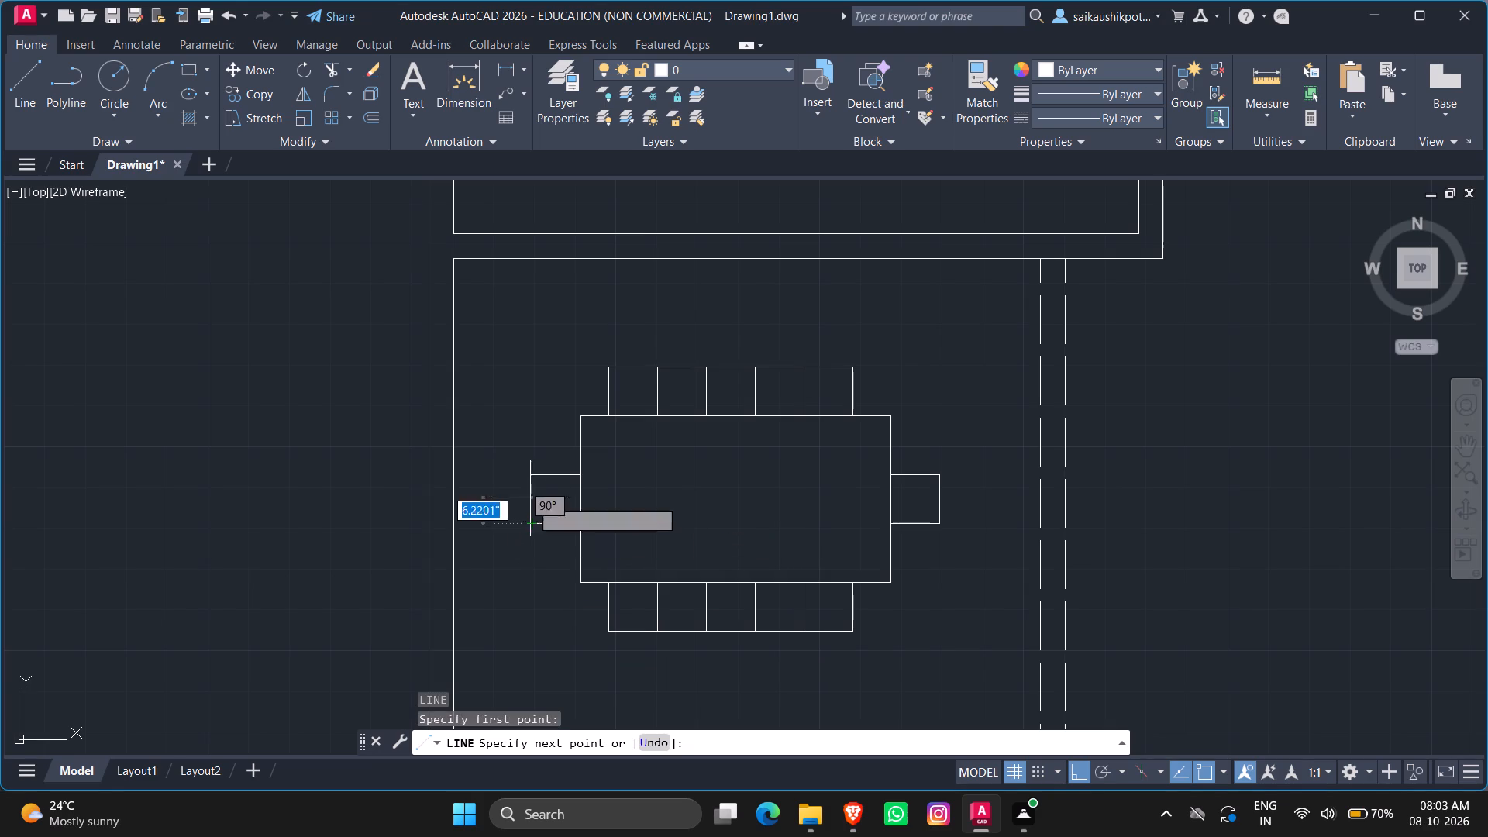
{"action": "left_click", "coordinate": [531, 471]}
{"action": "key", "text": "Escape"}
{"action": "key", "text": "Escape"}
{"action": "key", "text": "Escape"}
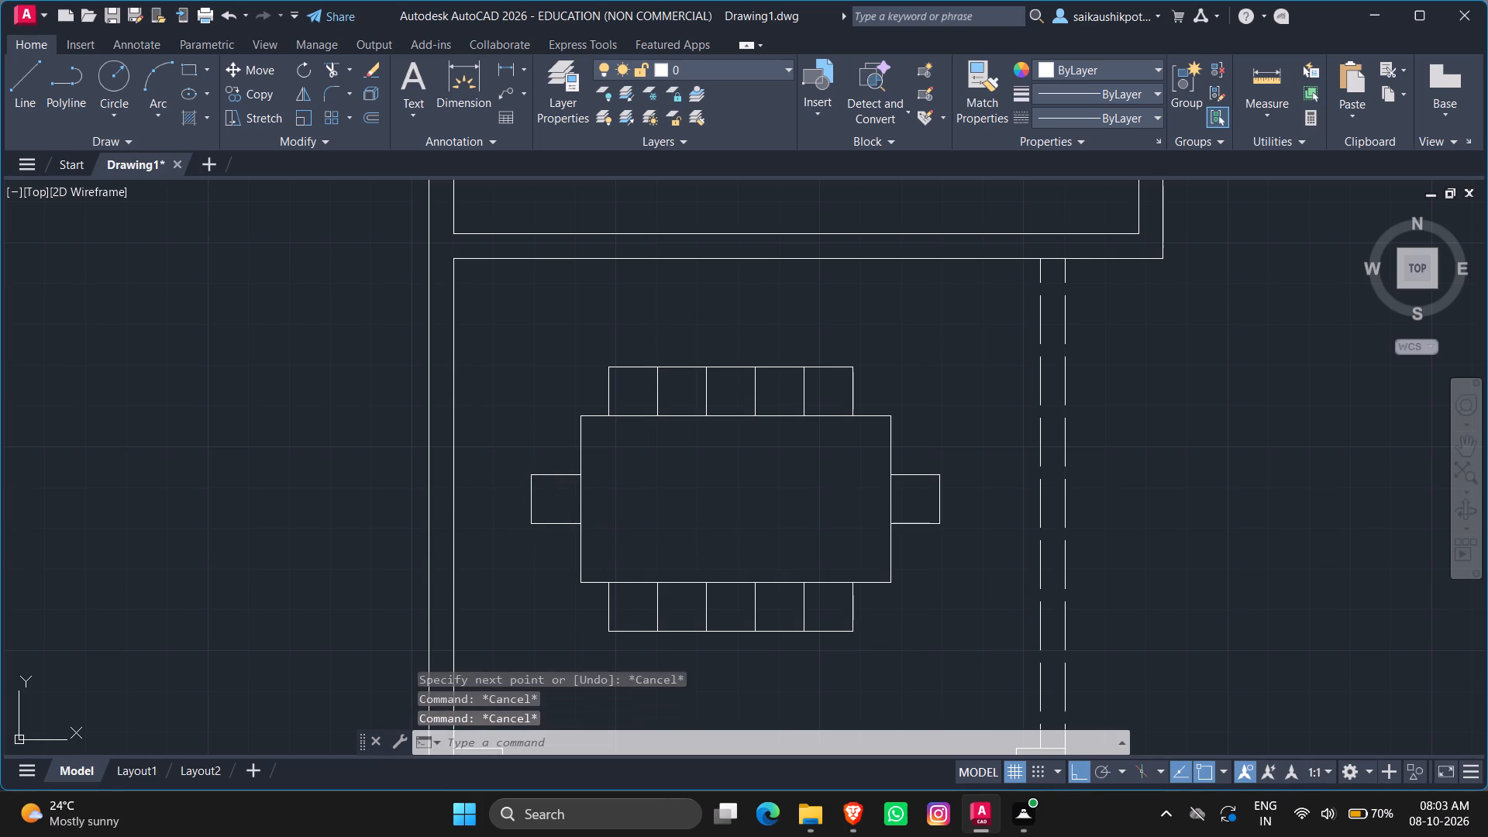
{"action": "key", "text": "Escape"}
Trim the second and fourth segments of the closing lines above and below the table, leaving three separate seats per side.
{"action": "type", "text": "TR"}
{"action": "key", "text": "Return"}
{"action": "key", "text": "Return"}
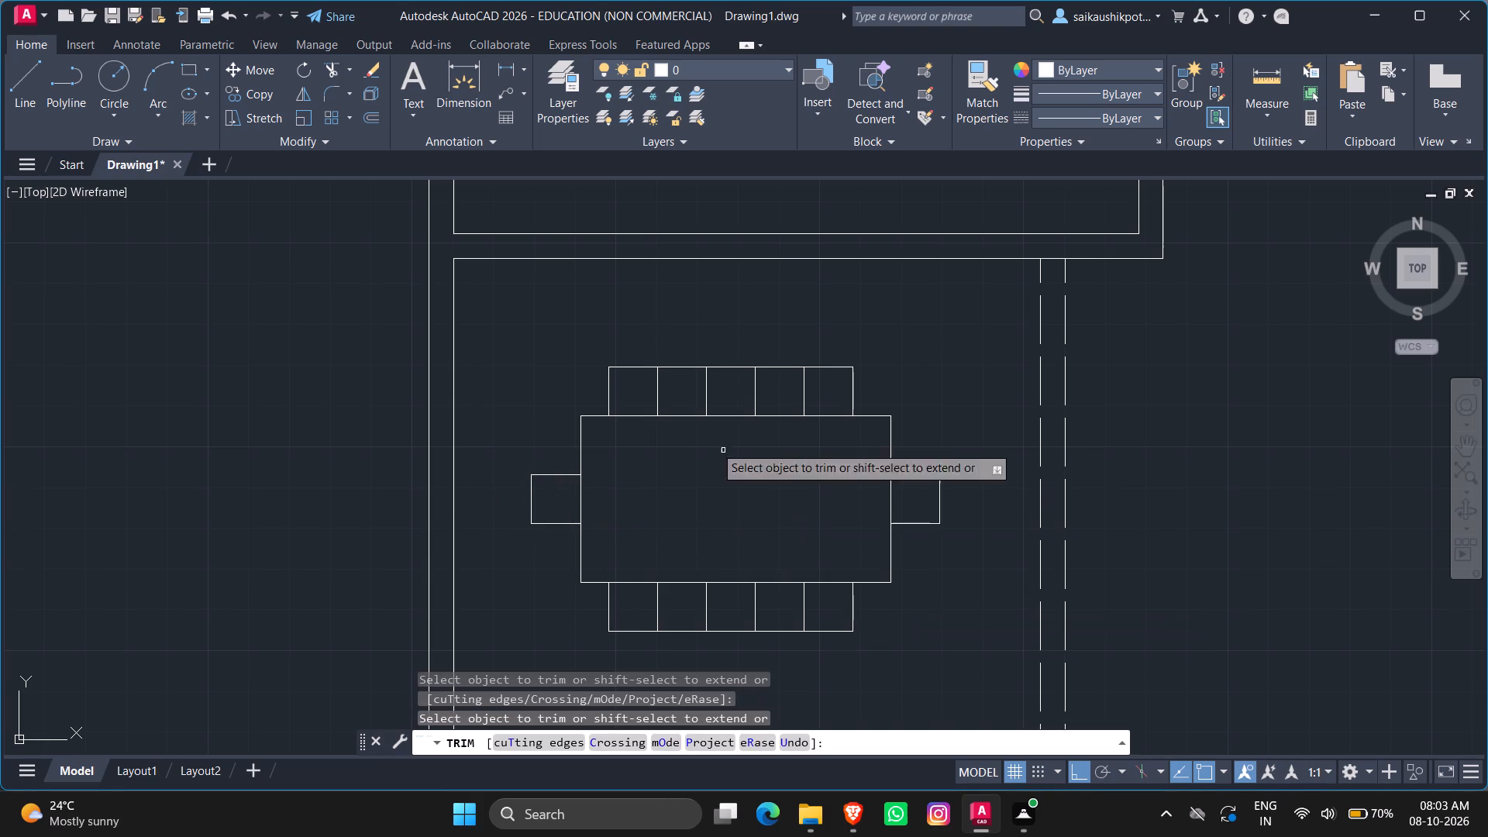
{"action": "left_click", "coordinate": [673, 369]}
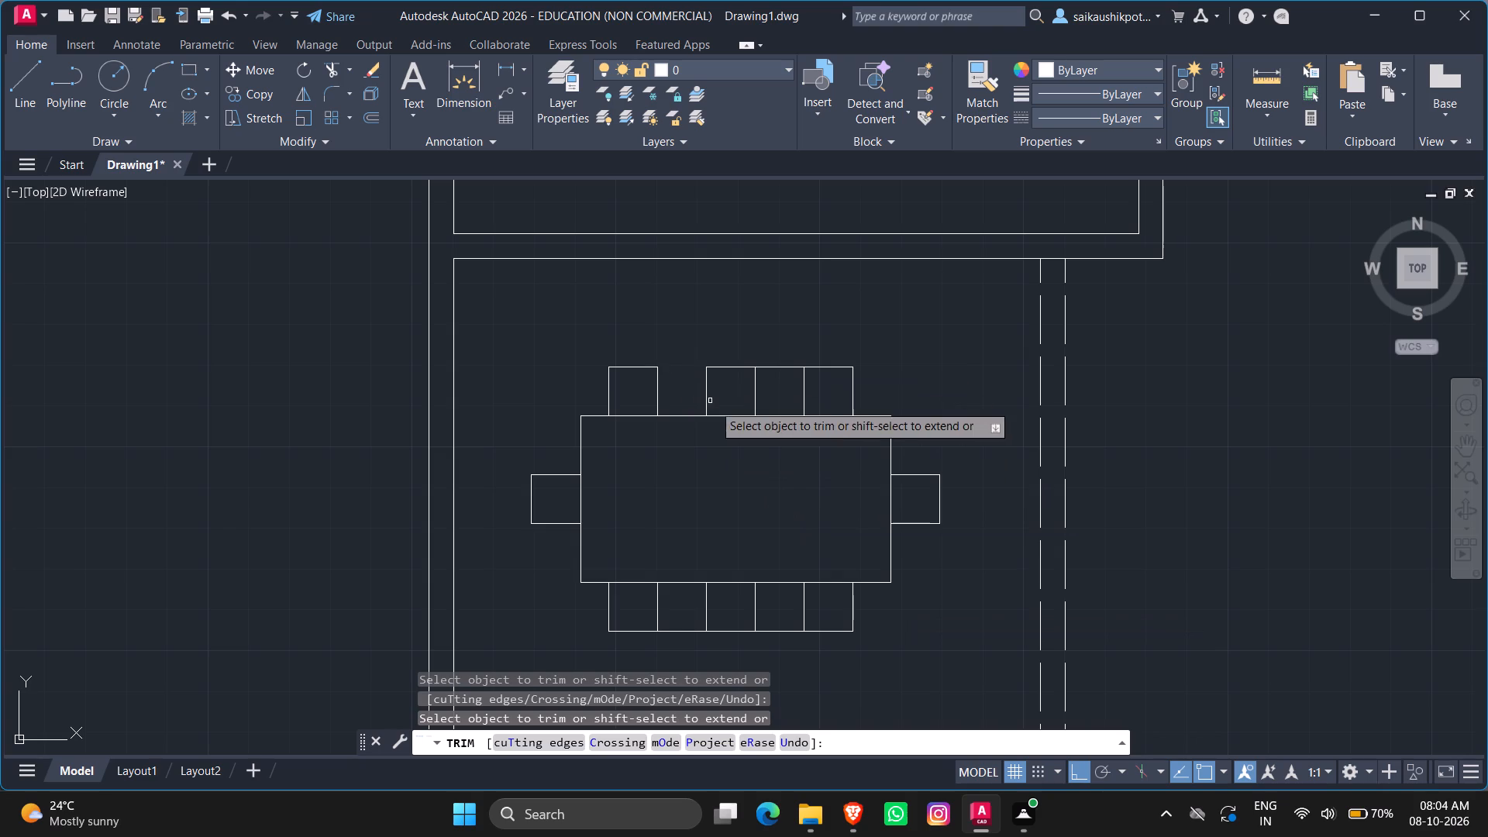
{"action": "left_click", "coordinate": [773, 367]}
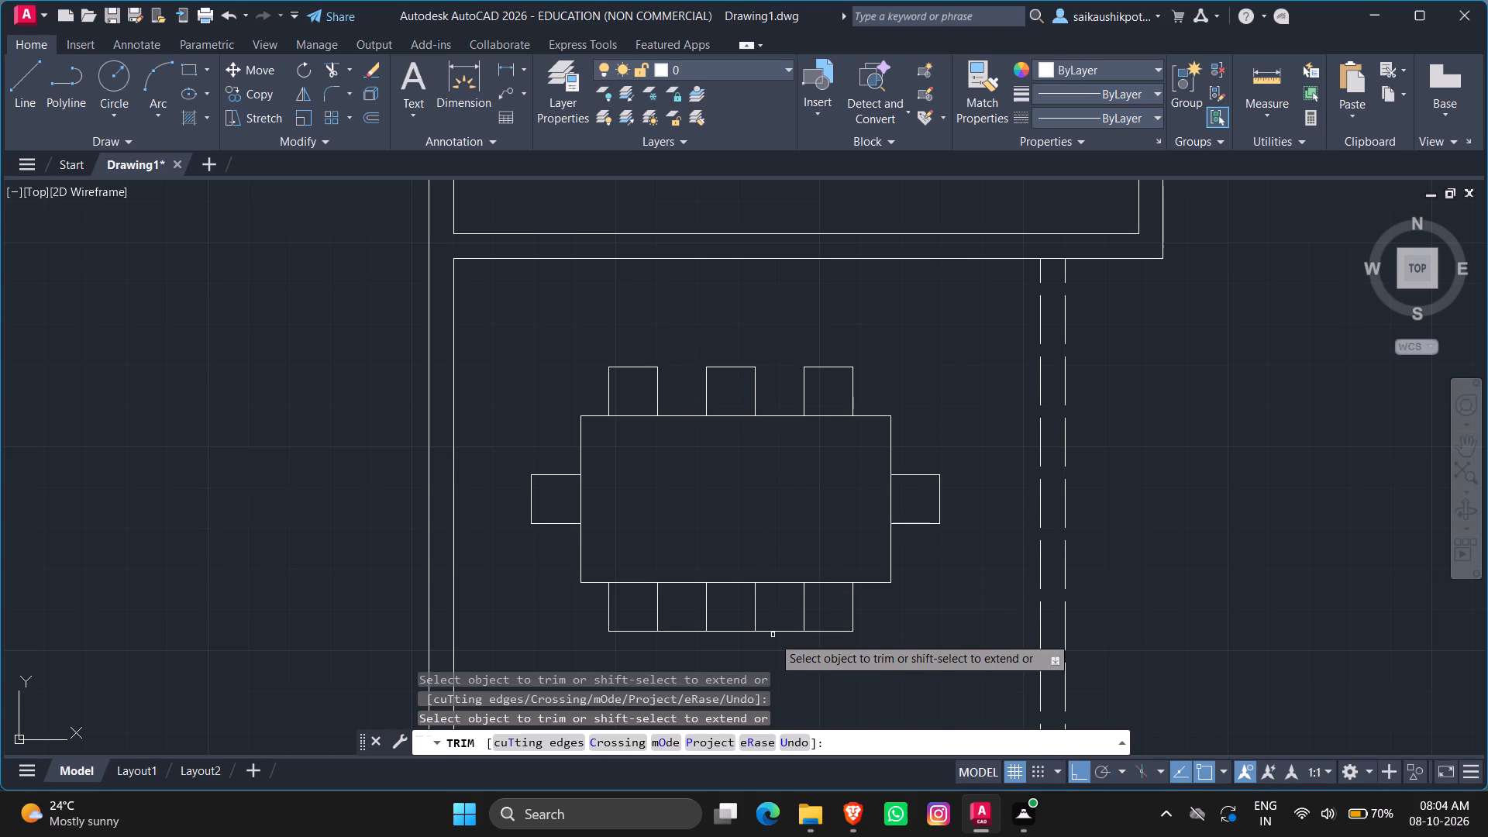
{"action": "left_click", "coordinate": [777, 630]}
{"action": "left_click", "coordinate": [671, 631]}
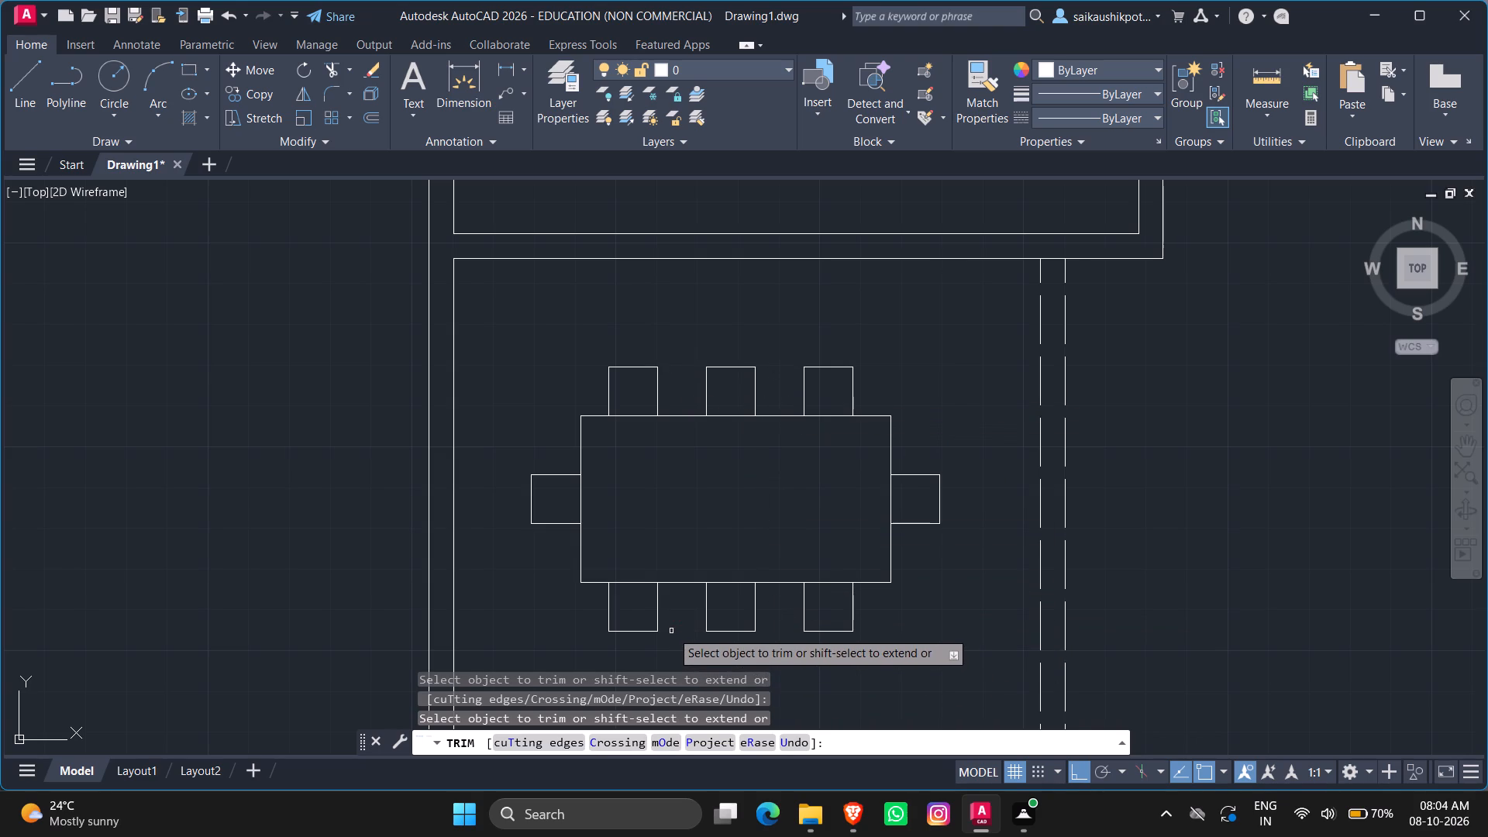
{"action": "key", "text": "Escape"}
{"action": "key", "text": "Escape"}
{"action": "key", "text": "Escape"}
{"action": "scroll", "coordinate": [1002, 465], "scroll_direction": "down", "scroll_amount": 1}
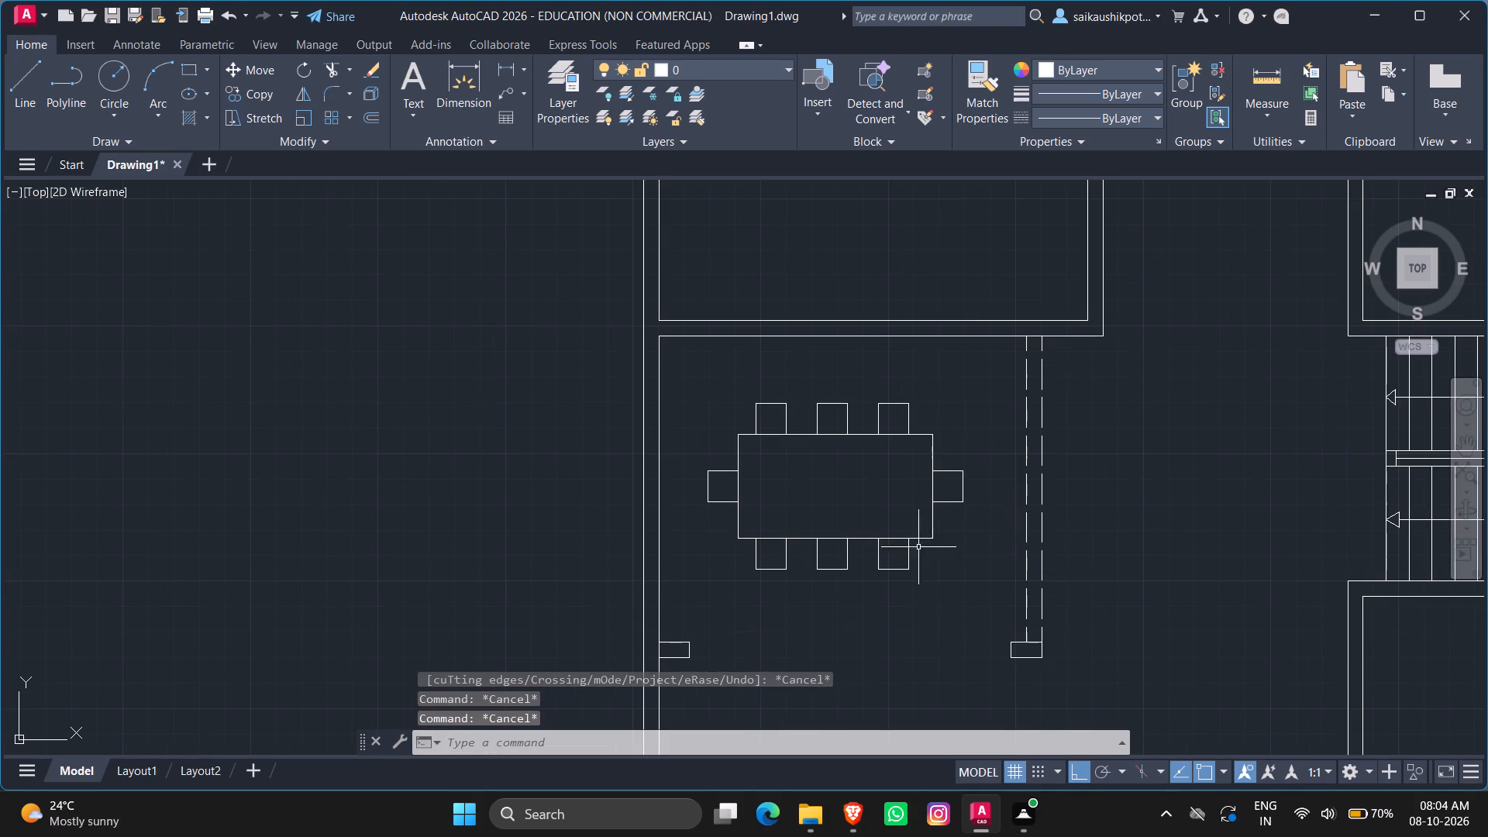
{"action": "key", "text": "Escape"}
{"action": "key", "text": "Escape"}
{"action": "key", "text": "Escape"}
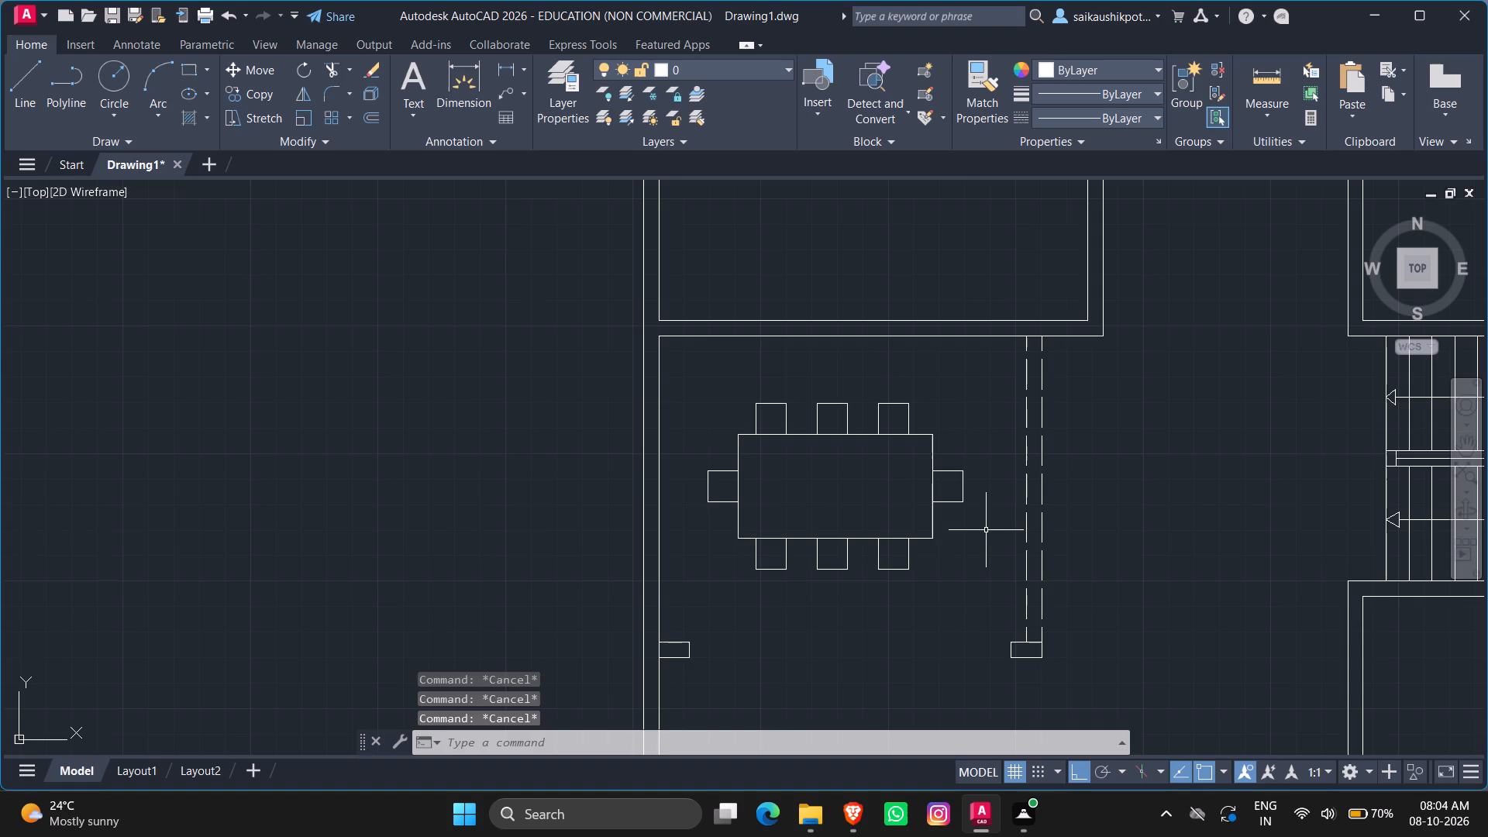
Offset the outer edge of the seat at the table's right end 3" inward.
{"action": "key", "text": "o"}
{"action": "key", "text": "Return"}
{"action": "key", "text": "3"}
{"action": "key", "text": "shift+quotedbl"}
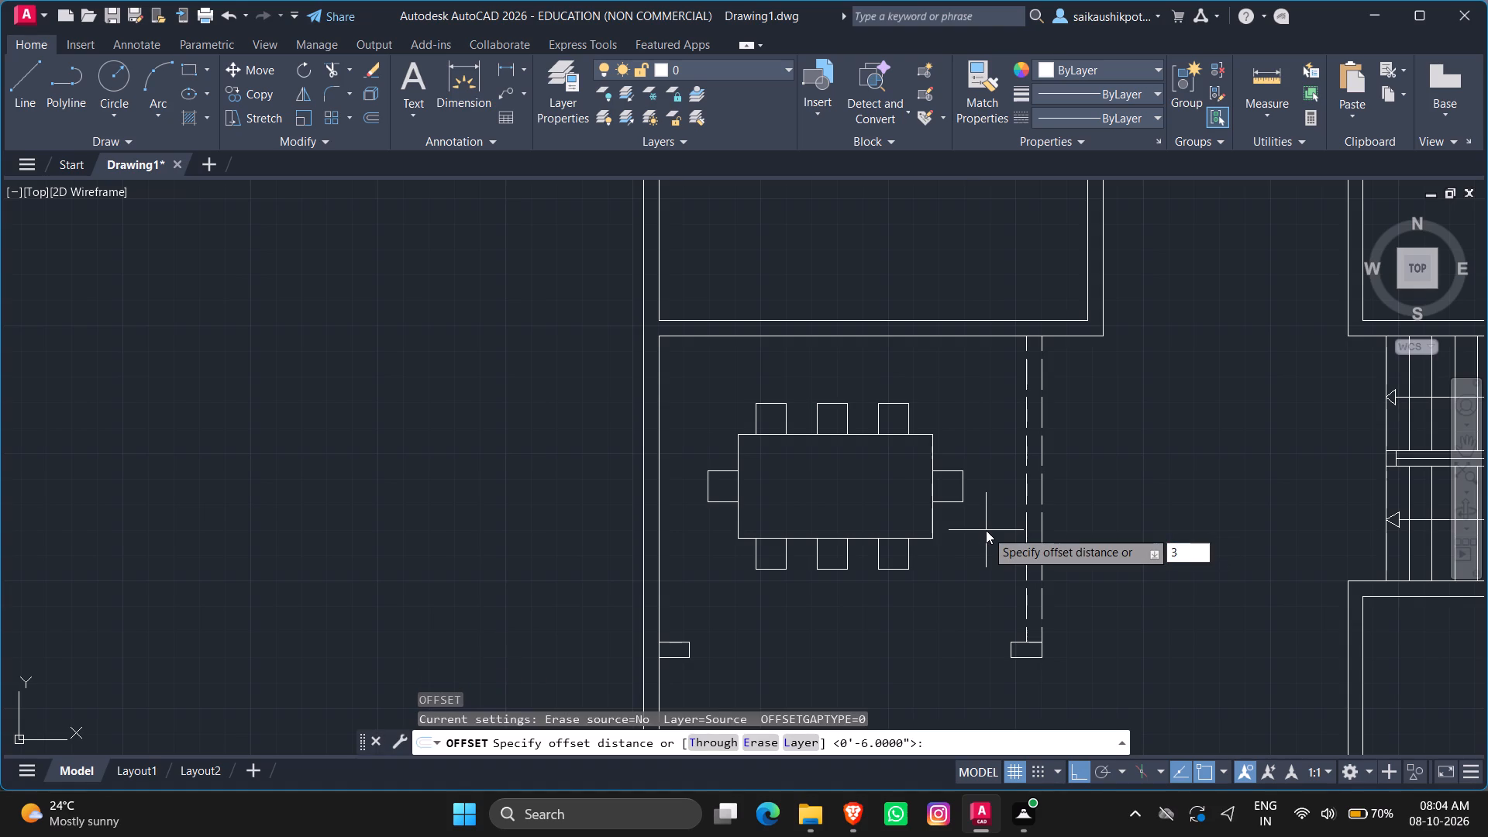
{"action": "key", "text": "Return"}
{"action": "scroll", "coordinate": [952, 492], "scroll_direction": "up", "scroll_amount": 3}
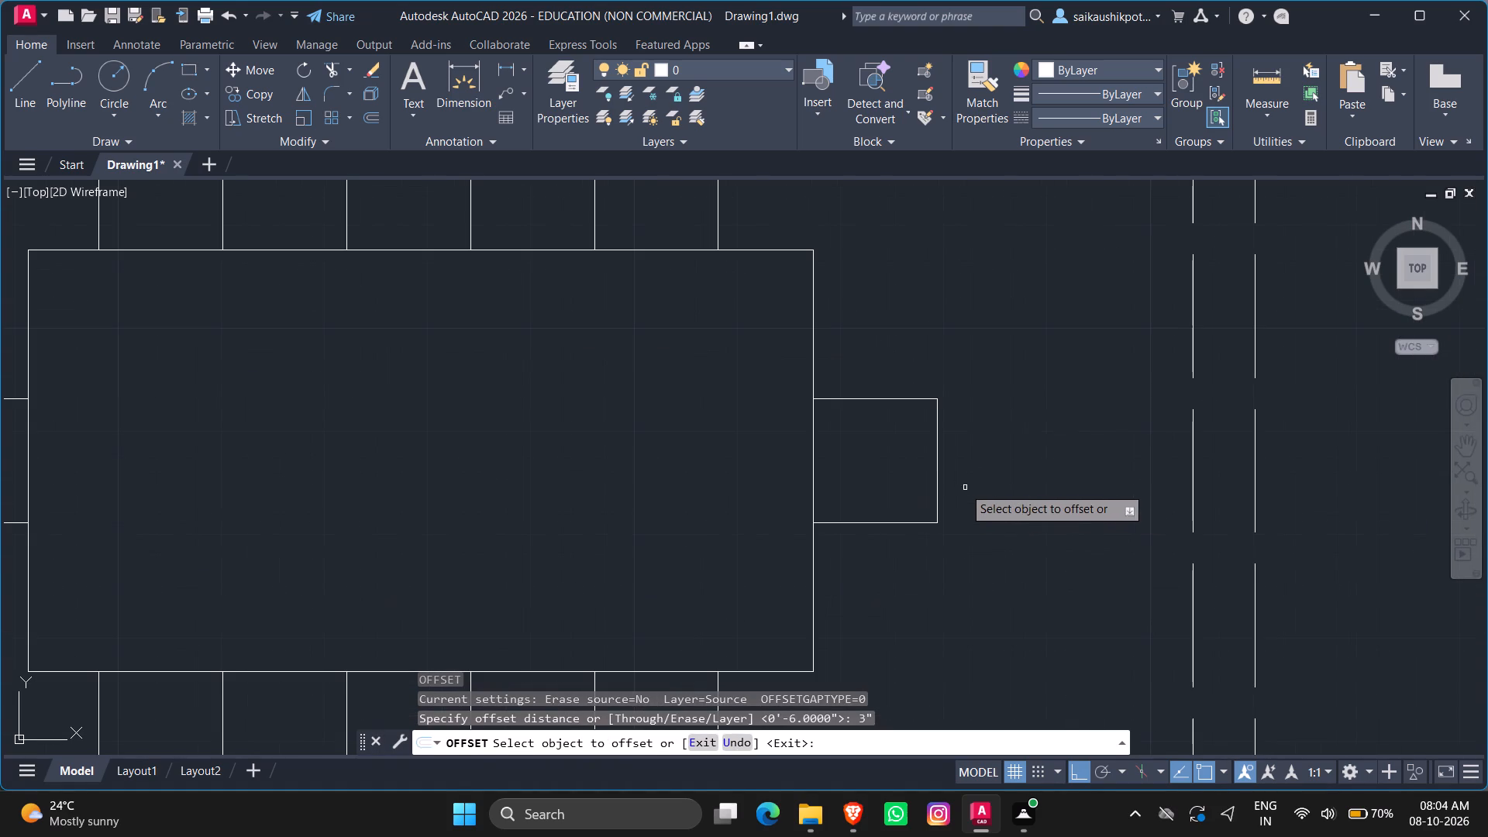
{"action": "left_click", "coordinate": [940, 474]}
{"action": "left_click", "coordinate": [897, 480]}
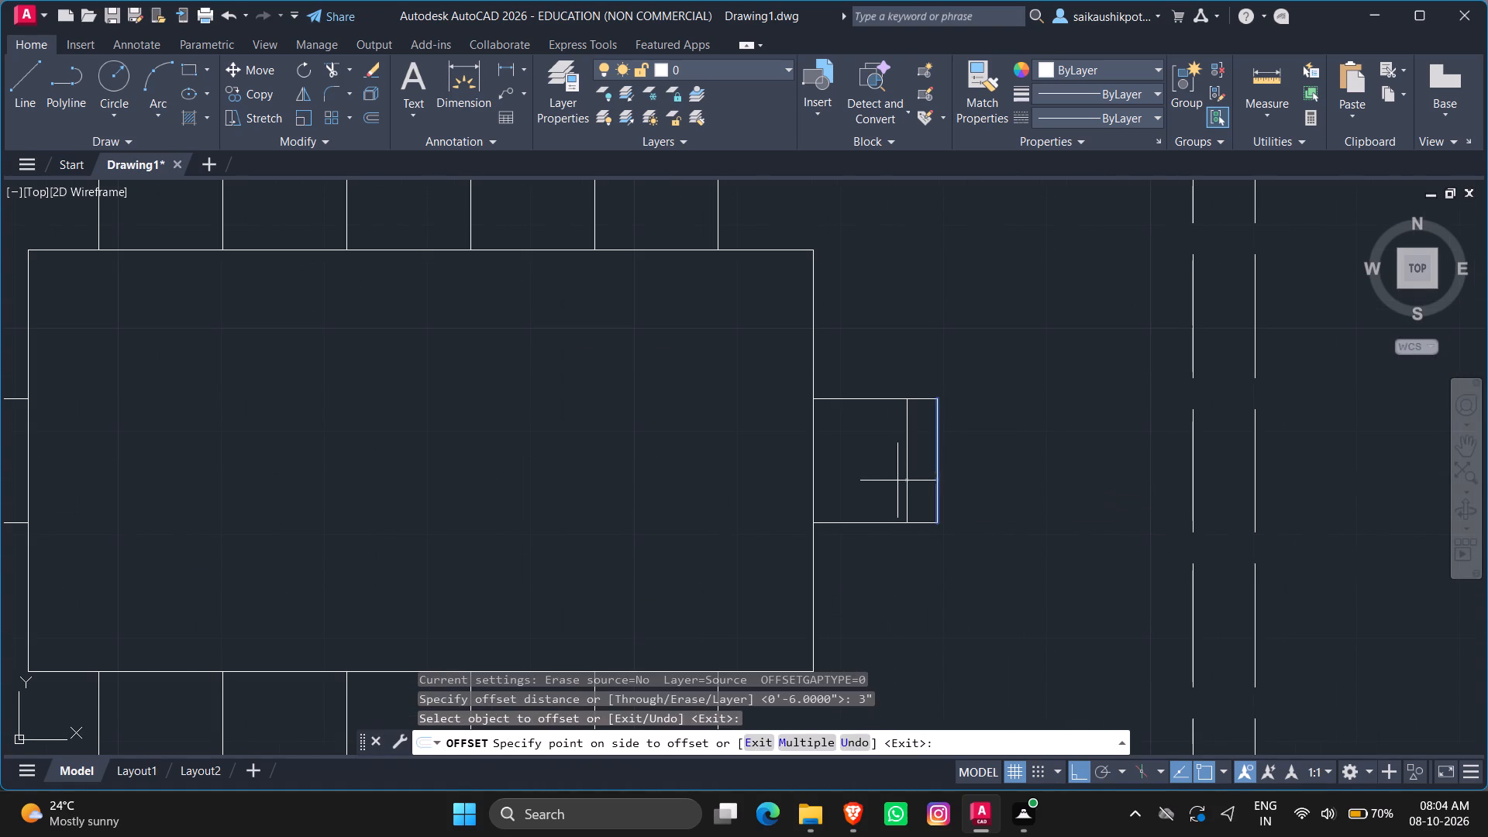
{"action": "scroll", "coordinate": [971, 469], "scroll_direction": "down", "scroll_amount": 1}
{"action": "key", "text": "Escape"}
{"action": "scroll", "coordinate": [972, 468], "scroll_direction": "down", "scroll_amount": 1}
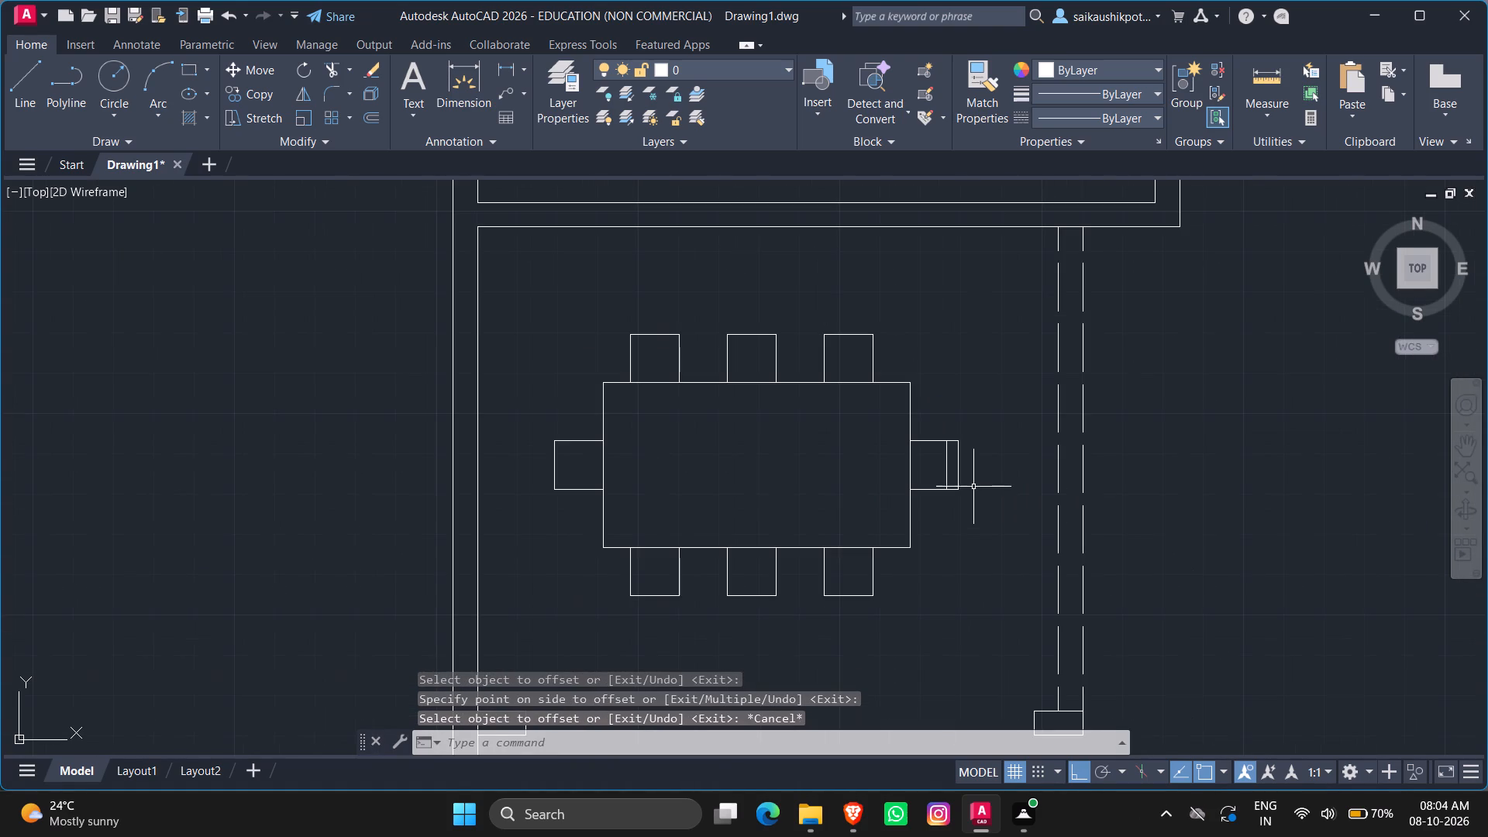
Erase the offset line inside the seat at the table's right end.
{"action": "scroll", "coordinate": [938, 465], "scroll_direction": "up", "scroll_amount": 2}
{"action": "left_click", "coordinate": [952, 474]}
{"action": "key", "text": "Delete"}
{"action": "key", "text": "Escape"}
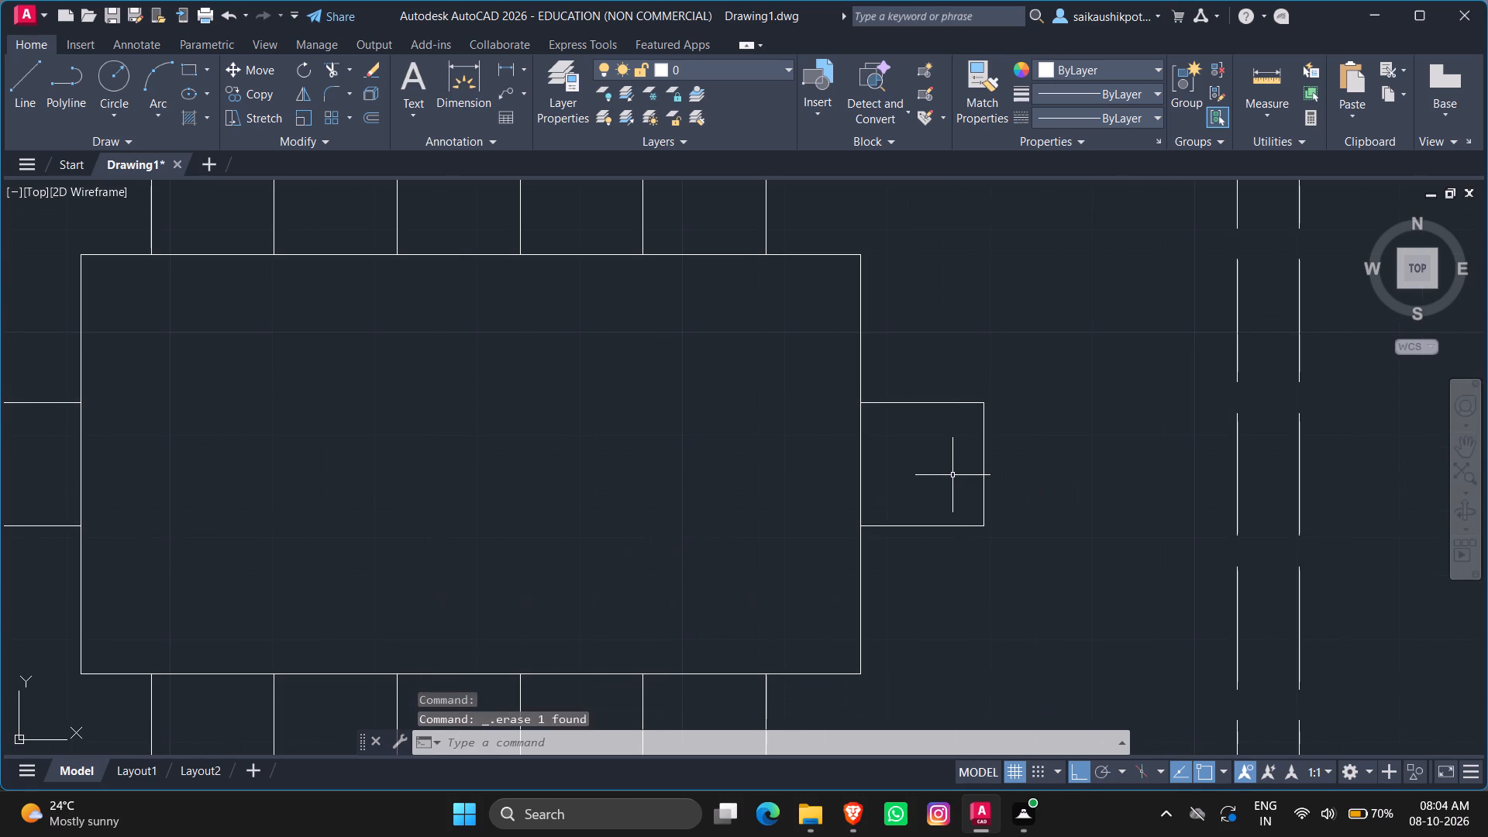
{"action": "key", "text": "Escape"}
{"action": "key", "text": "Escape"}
Offset the outer edge of the seat at the table's right end 2" inward.
{"action": "key", "text": "o"}
{"action": "key", "text": "Return"}
{"action": "key", "text": "2"}
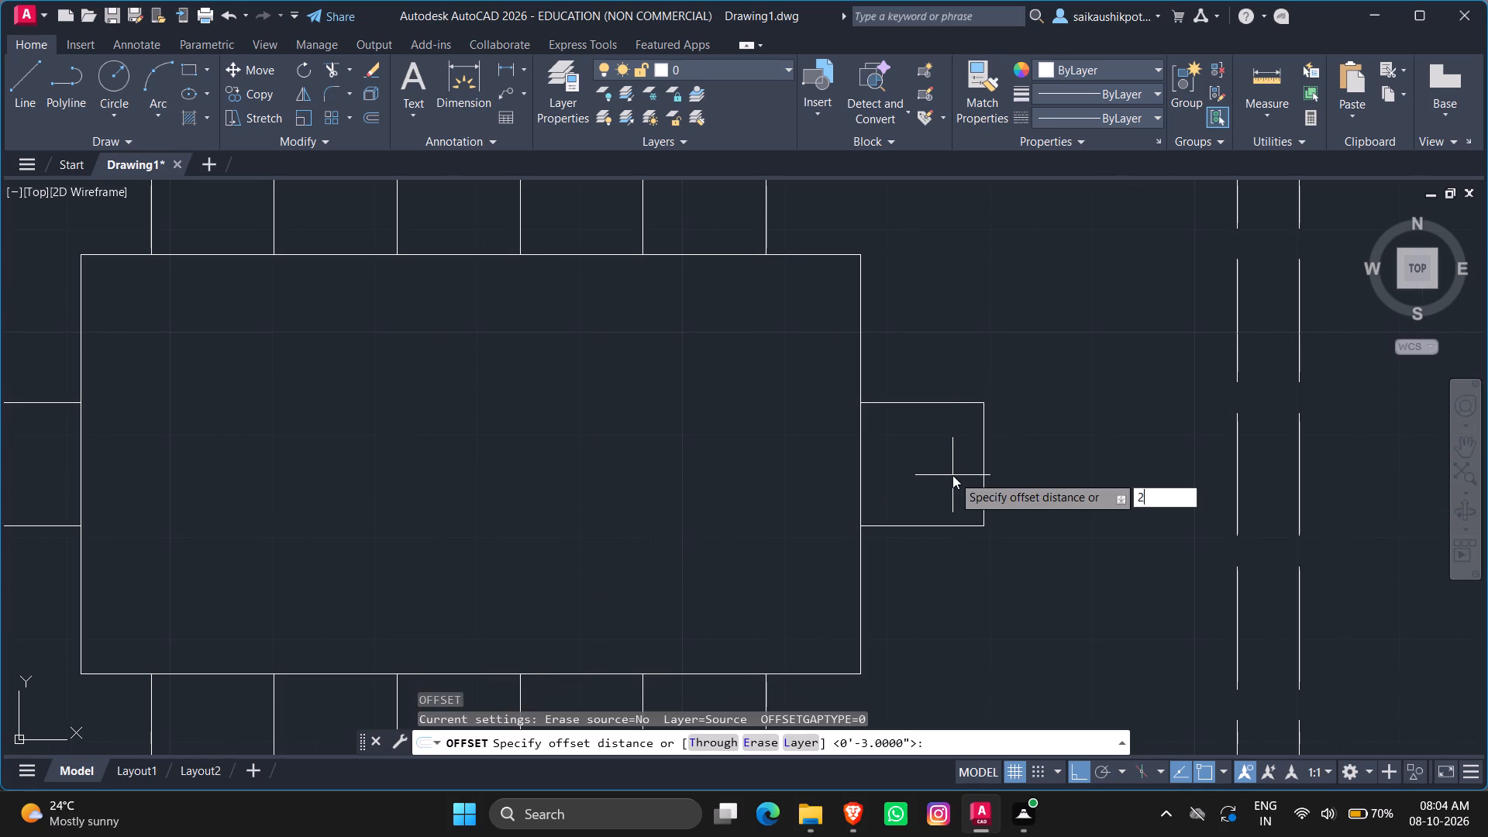
{"action": "key", "text": "shift+quotedbl"}
{"action": "key", "text": "Return"}
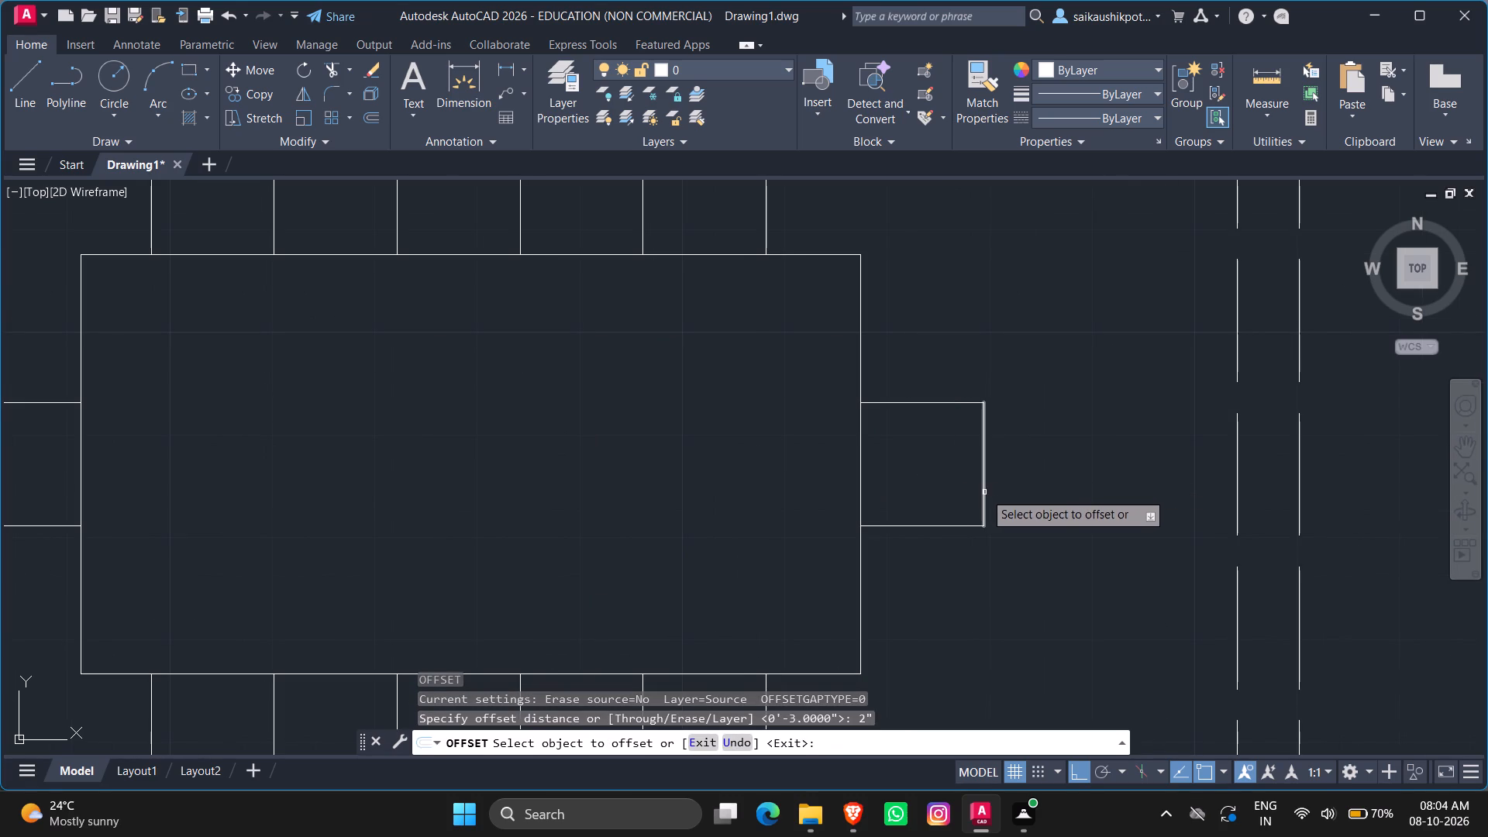
{"action": "left_click", "coordinate": [984, 492]}
{"action": "left_click", "coordinate": [954, 487]}
Offset the outer edges of the three seats below the table 2" inward.
{"action": "scroll", "coordinate": [959, 467], "scroll_direction": "down", "scroll_amount": 2}
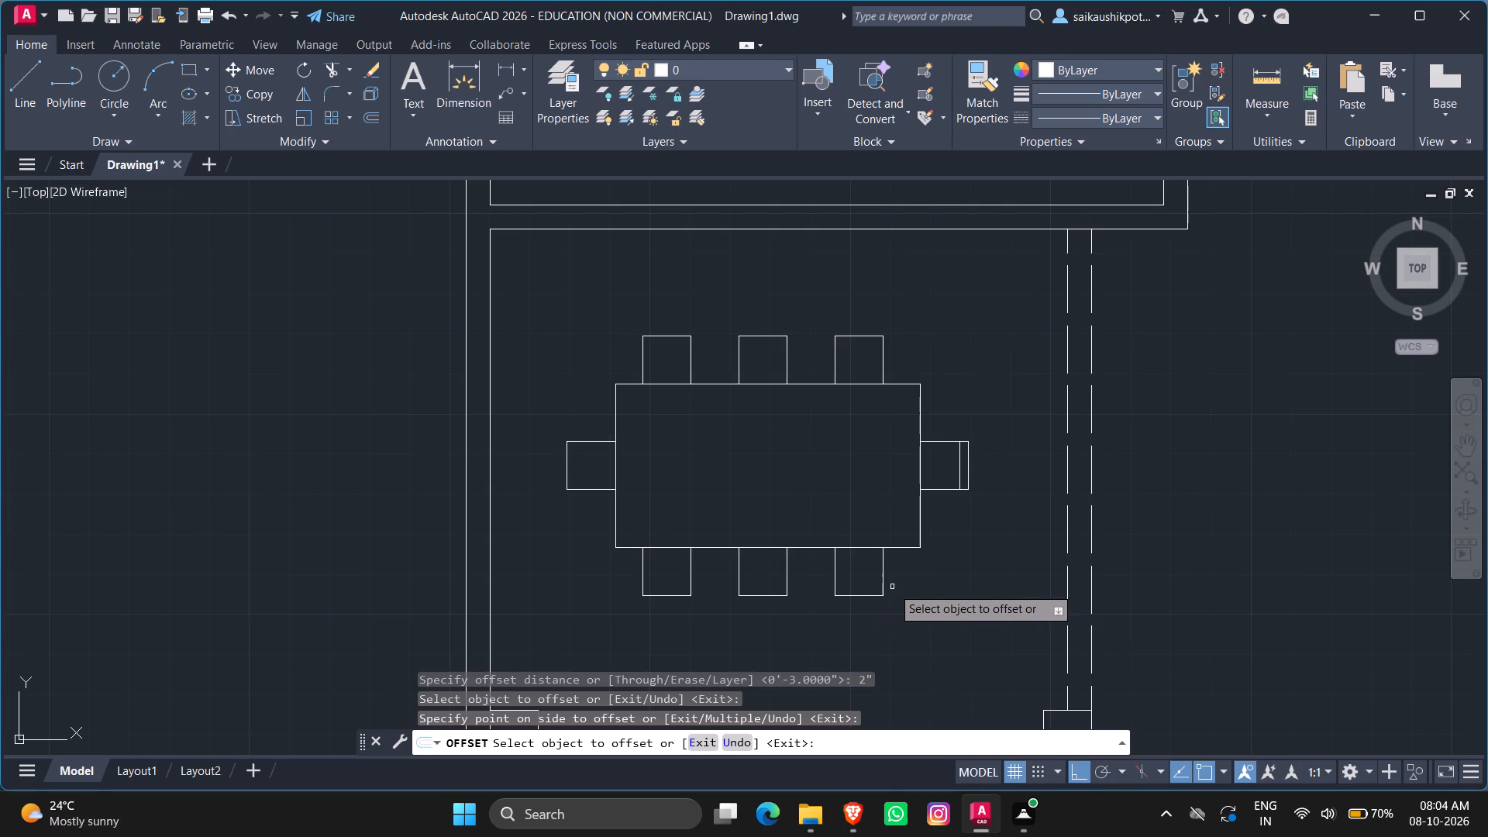
{"action": "scroll", "coordinate": [912, 577], "scroll_direction": "up", "scroll_amount": 1}
{"action": "scroll", "coordinate": [912, 577], "scroll_direction": "down", "scroll_amount": 2}
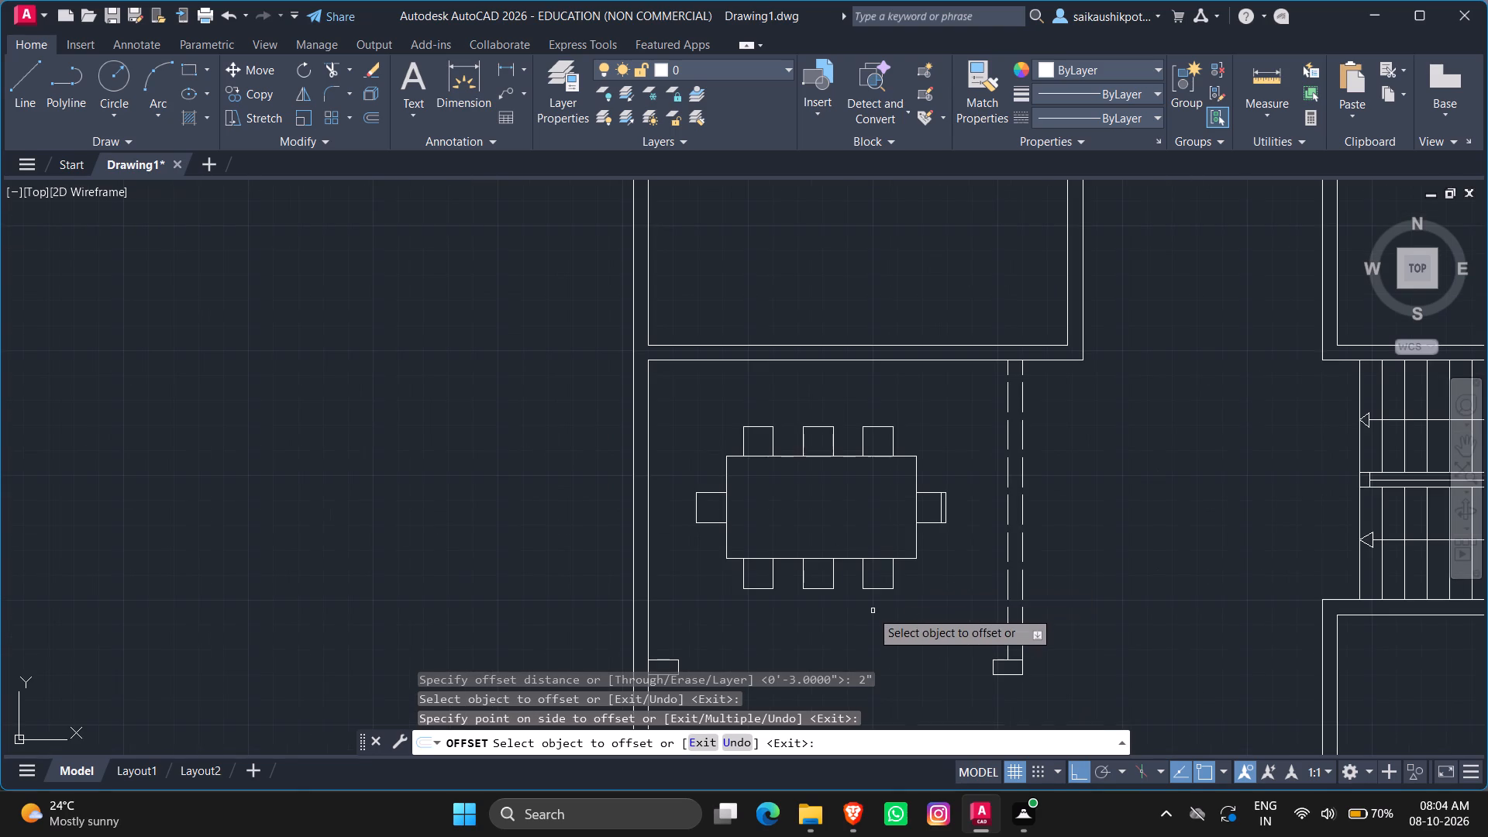
{"action": "scroll", "coordinate": [871, 611], "scroll_direction": "up", "scroll_amount": 2}
{"action": "left_click", "coordinate": [870, 563]}
{"action": "left_click", "coordinate": [878, 529]}
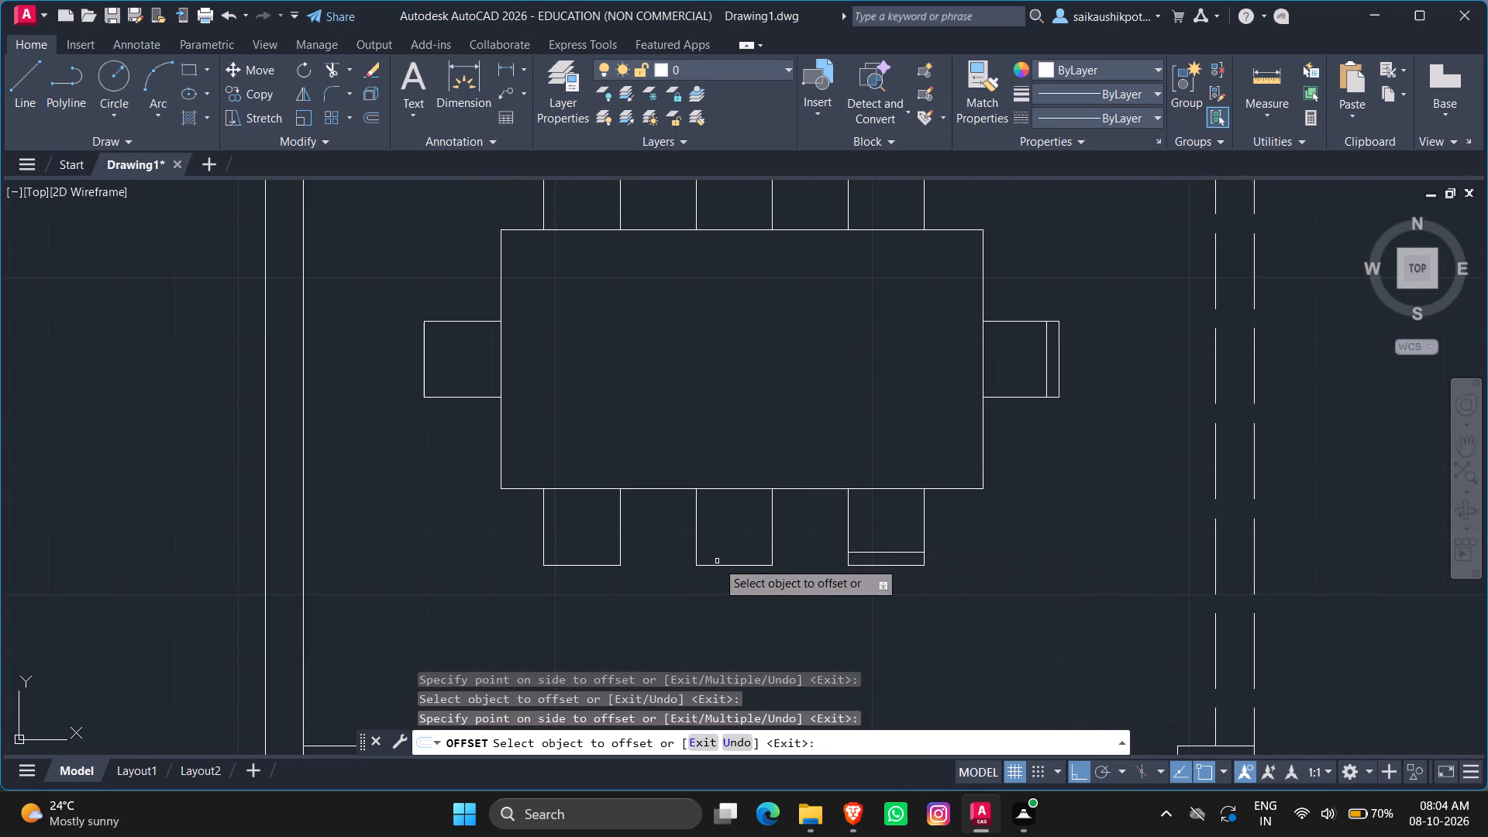
{"action": "left_click", "coordinate": [722, 564]}
{"action": "left_click", "coordinate": [725, 529]}
{"action": "left_click", "coordinate": [580, 566]}
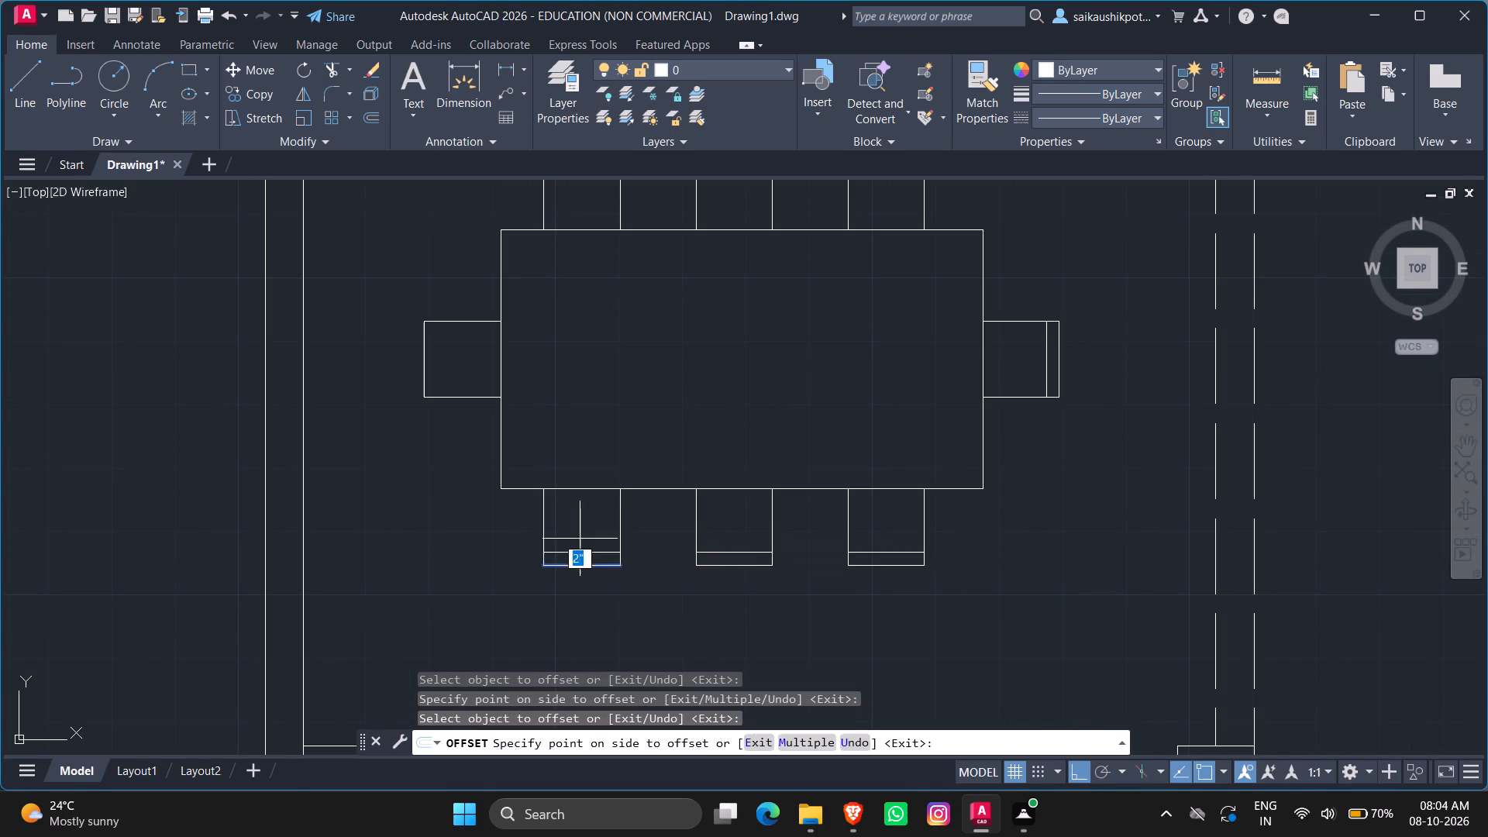
{"action": "left_click", "coordinate": [580, 537]}
Offset the outer edges of the table's left-end seat and the three seats above the table 2" inward.
{"action": "left_click", "coordinate": [422, 361]}
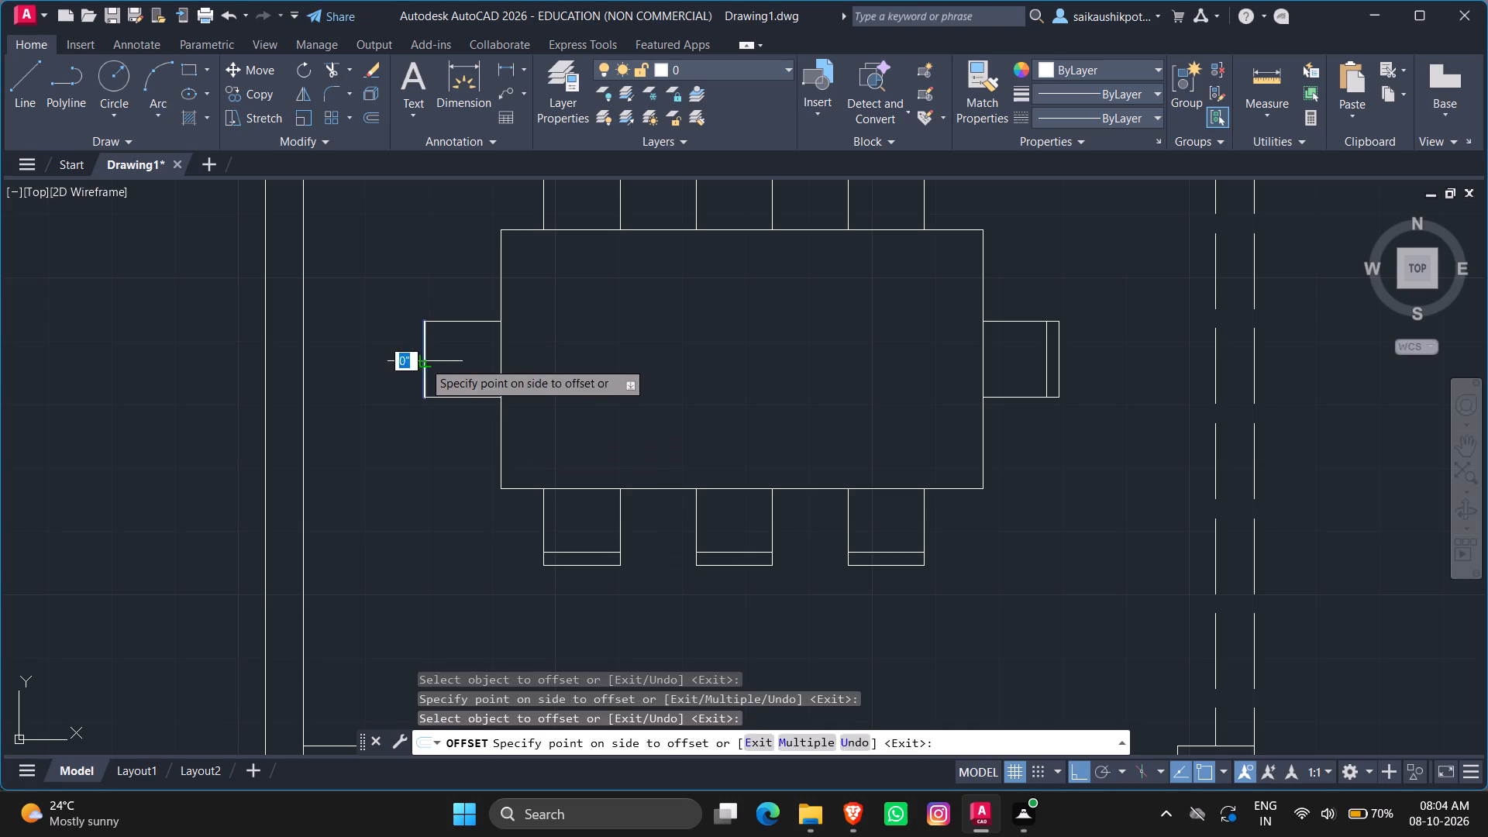
{"action": "left_click", "coordinate": [449, 370]}
{"action": "scroll", "coordinate": [515, 433], "scroll_direction": "down", "scroll_amount": 2}
{"action": "scroll", "coordinate": [550, 310], "scroll_direction": "up", "scroll_amount": 2}
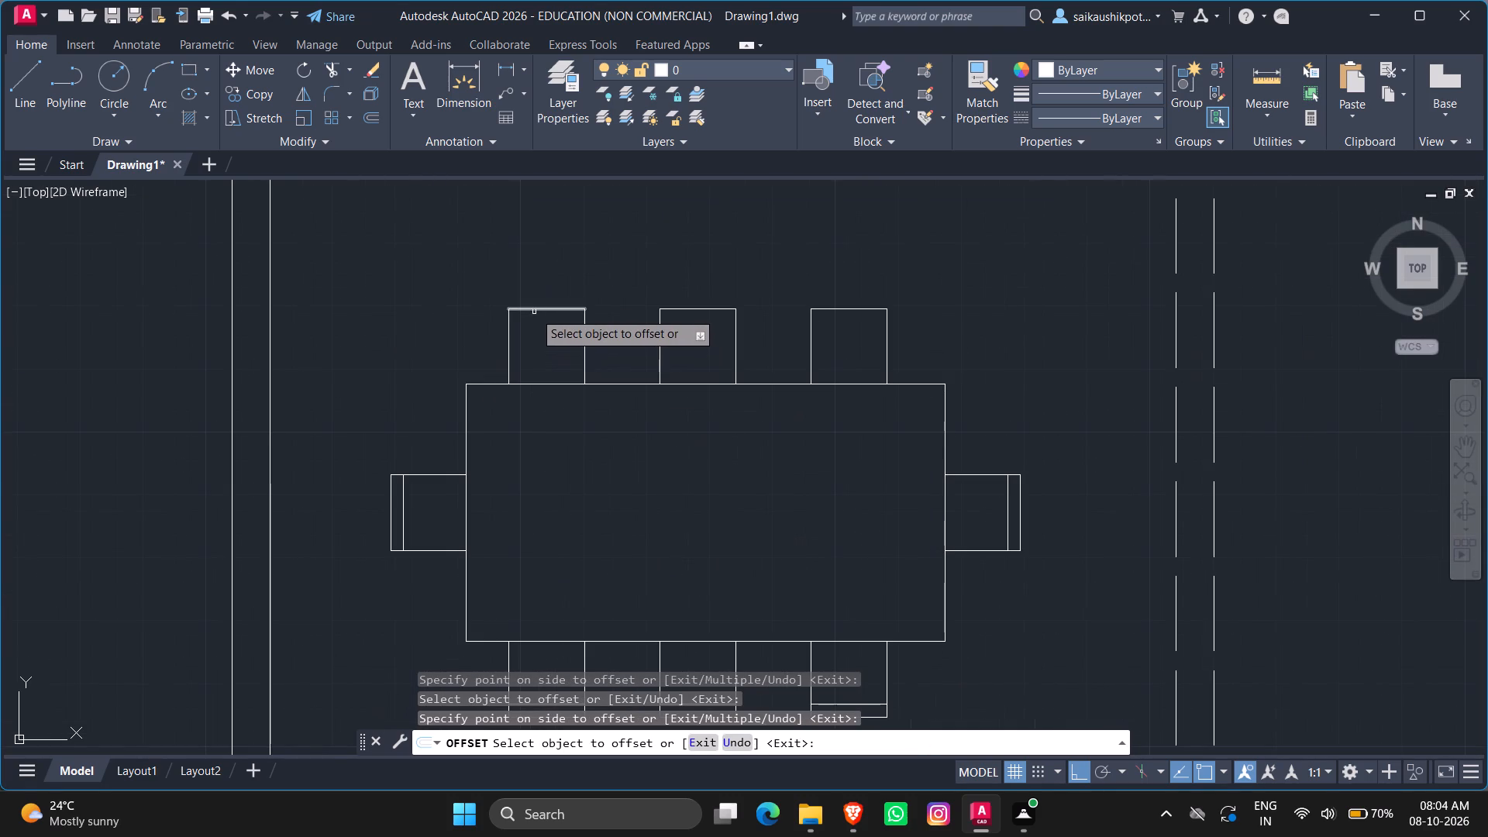
{"action": "left_click", "coordinate": [533, 313]}
{"action": "left_click", "coordinate": [540, 309]}
{"action": "left_click", "coordinate": [543, 340]}
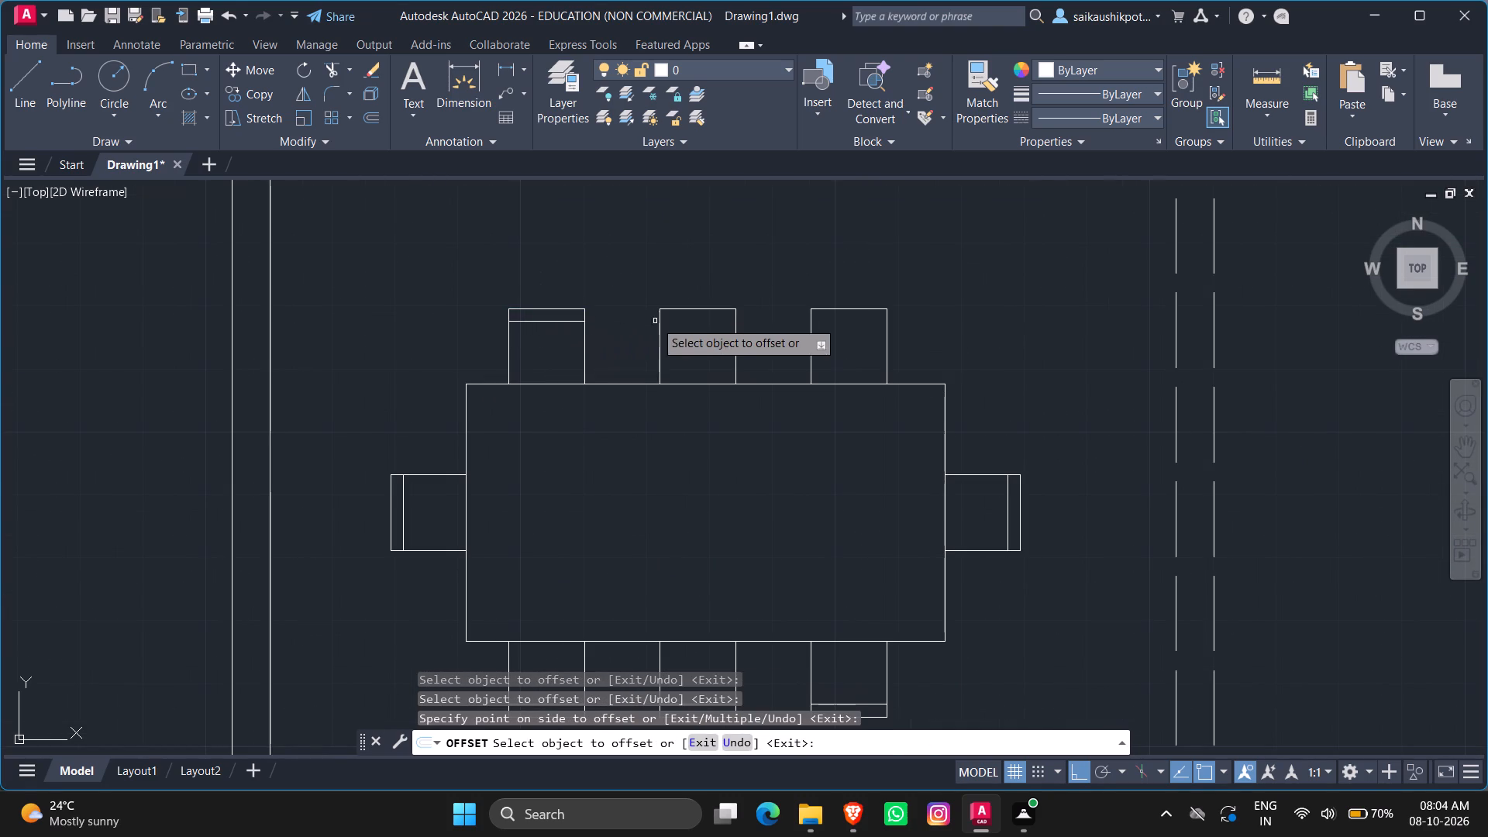
{"action": "left_click", "coordinate": [689, 308]}
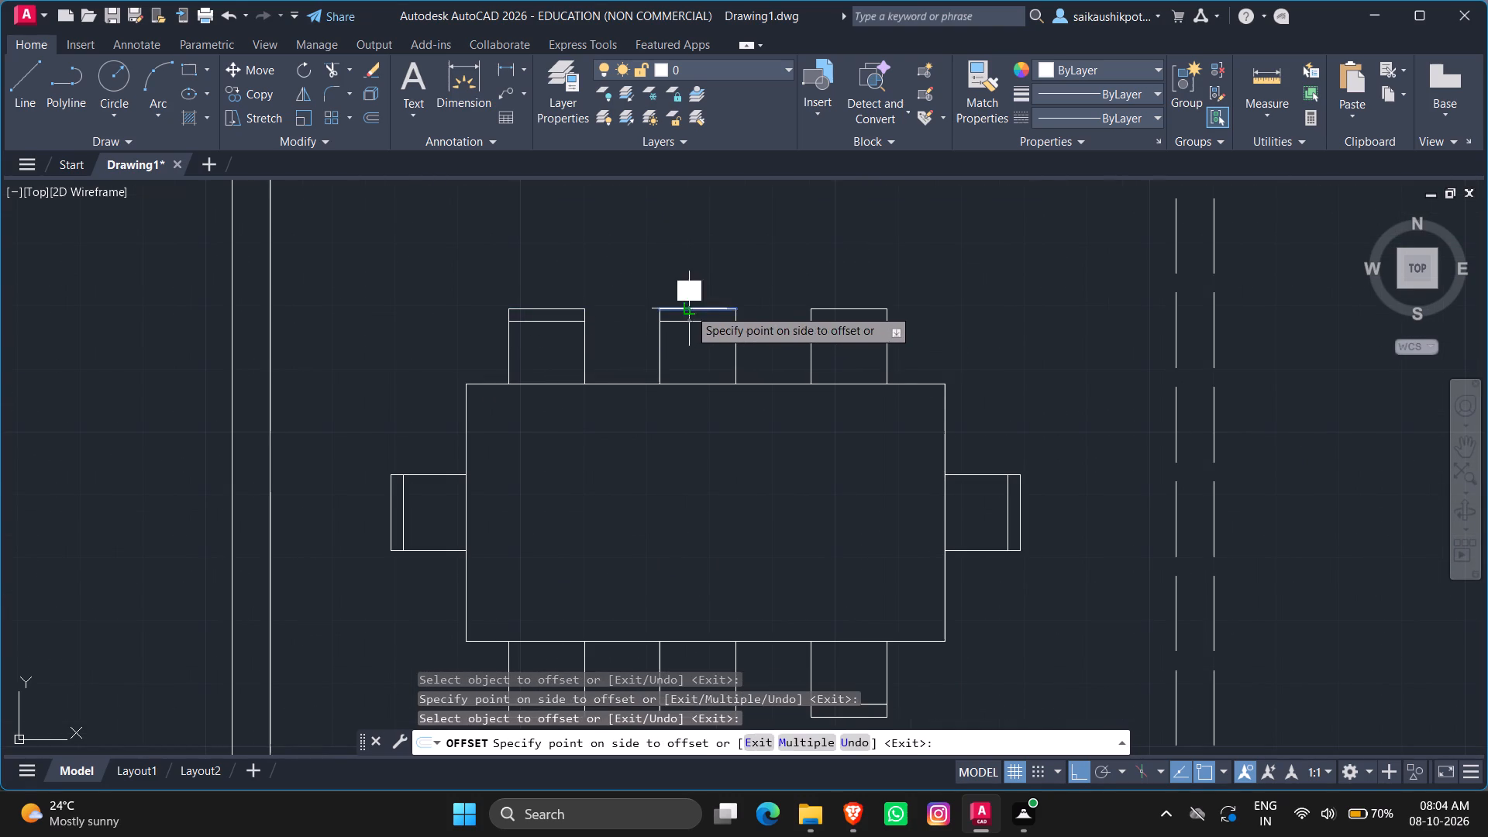
{"action": "left_click", "coordinate": [689, 353]}
{"action": "left_click", "coordinate": [846, 308]}
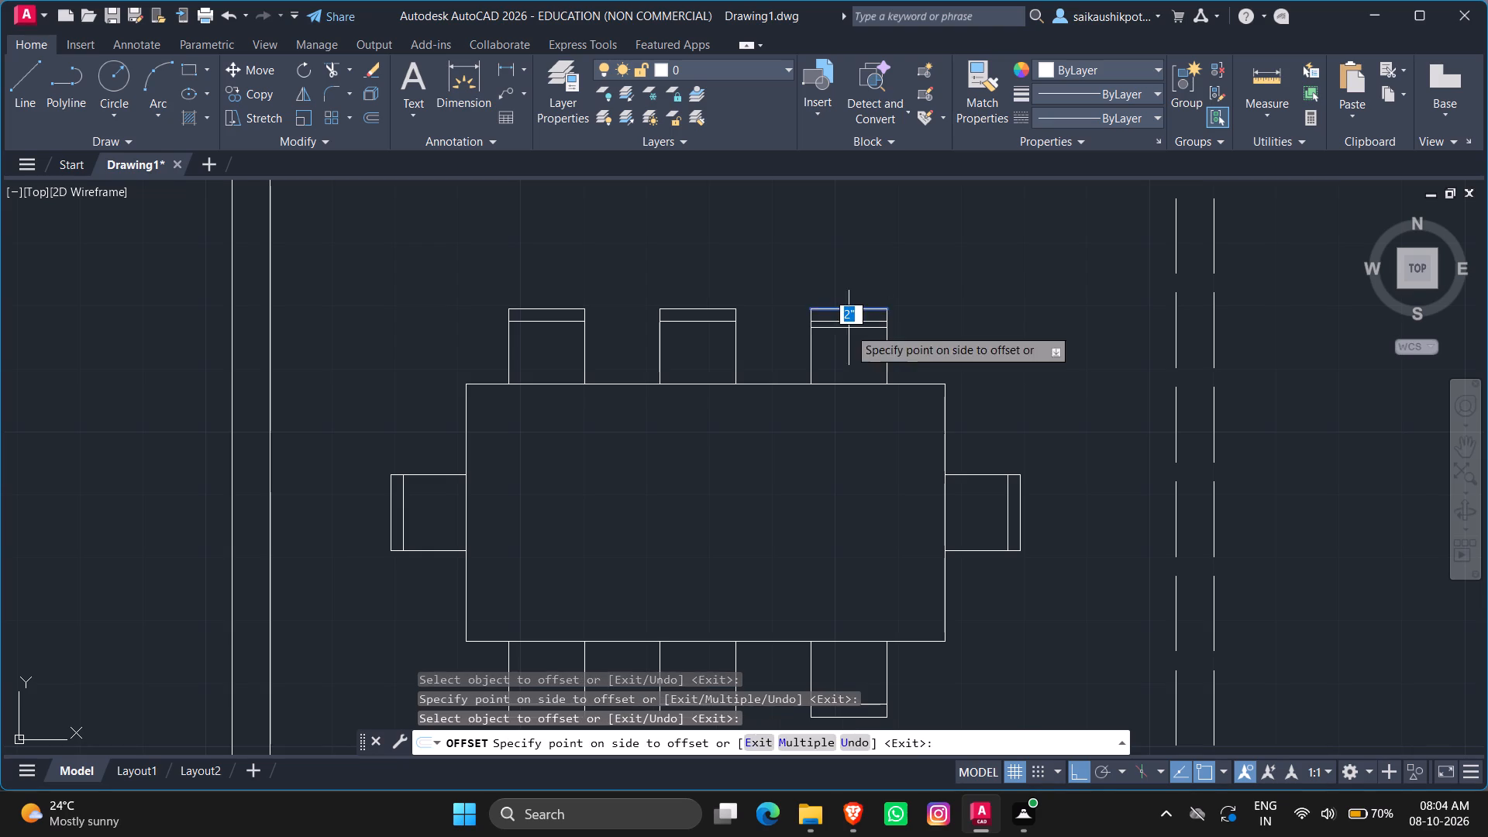
{"action": "left_click", "coordinate": [854, 346]}
{"action": "key", "text": "Escape"}
{"action": "scroll", "coordinate": [874, 363], "scroll_direction": "down", "scroll_amount": 3}
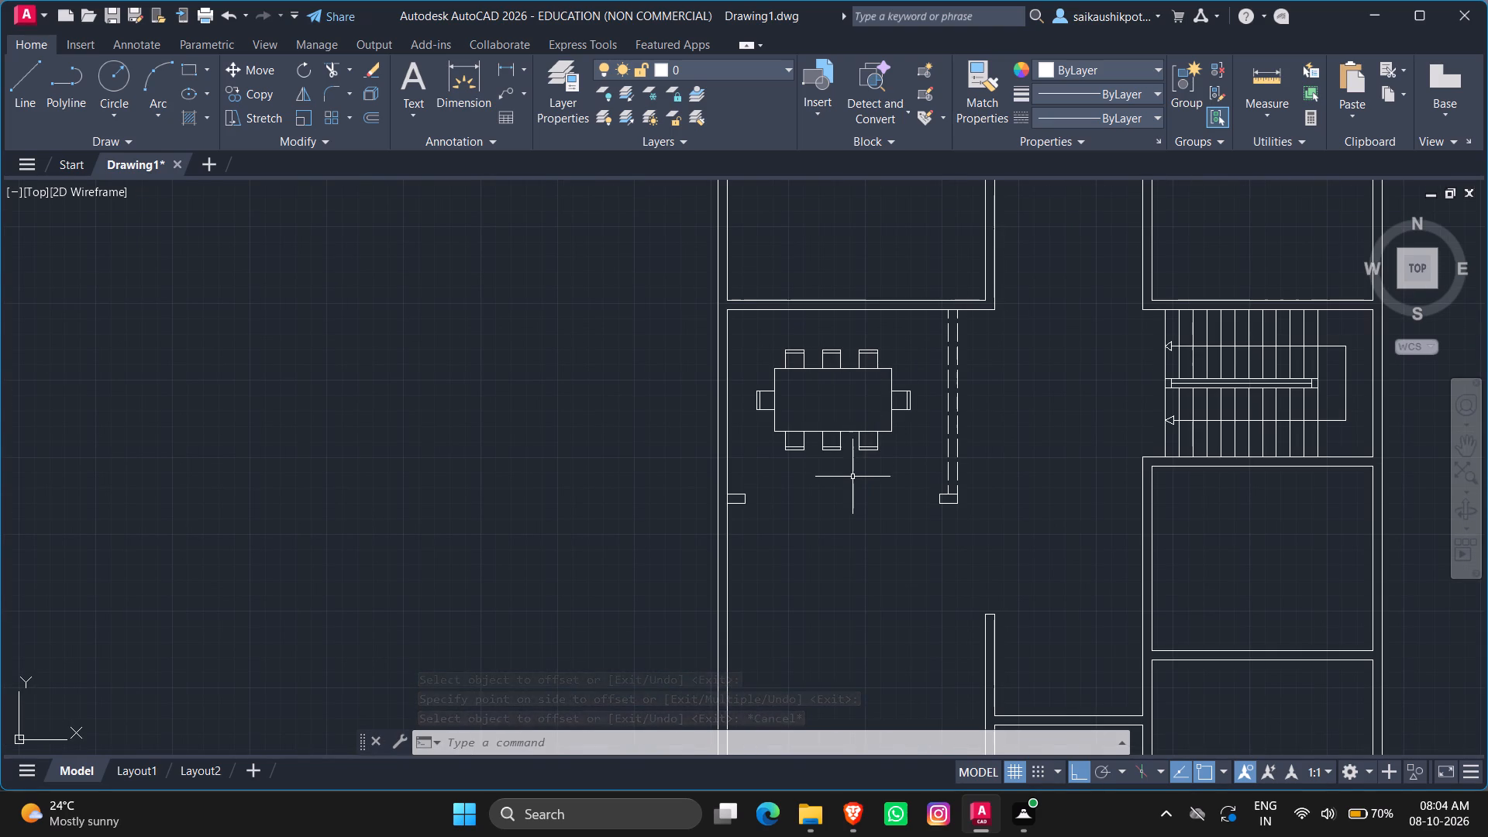
{"action": "key", "text": "Escape"}
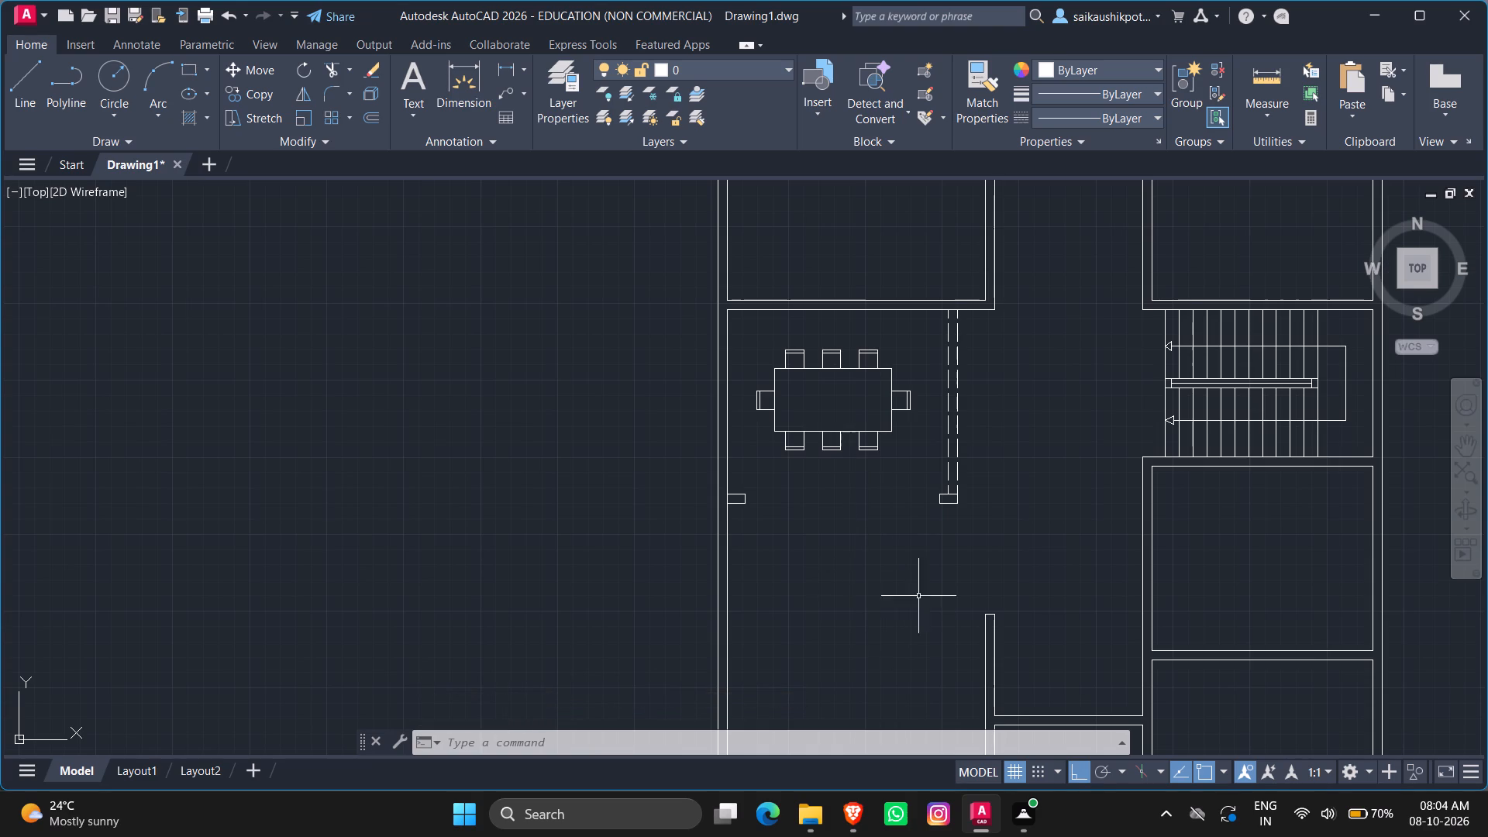
{"action": "key", "text": "Escape"}
Open the block library and show the recently used blocks.
{"action": "scroll", "coordinate": [895, 458], "scroll_direction": "down", "scroll_amount": 2}
{"action": "scroll", "coordinate": [899, 570], "scroll_direction": "up", "scroll_amount": 3}
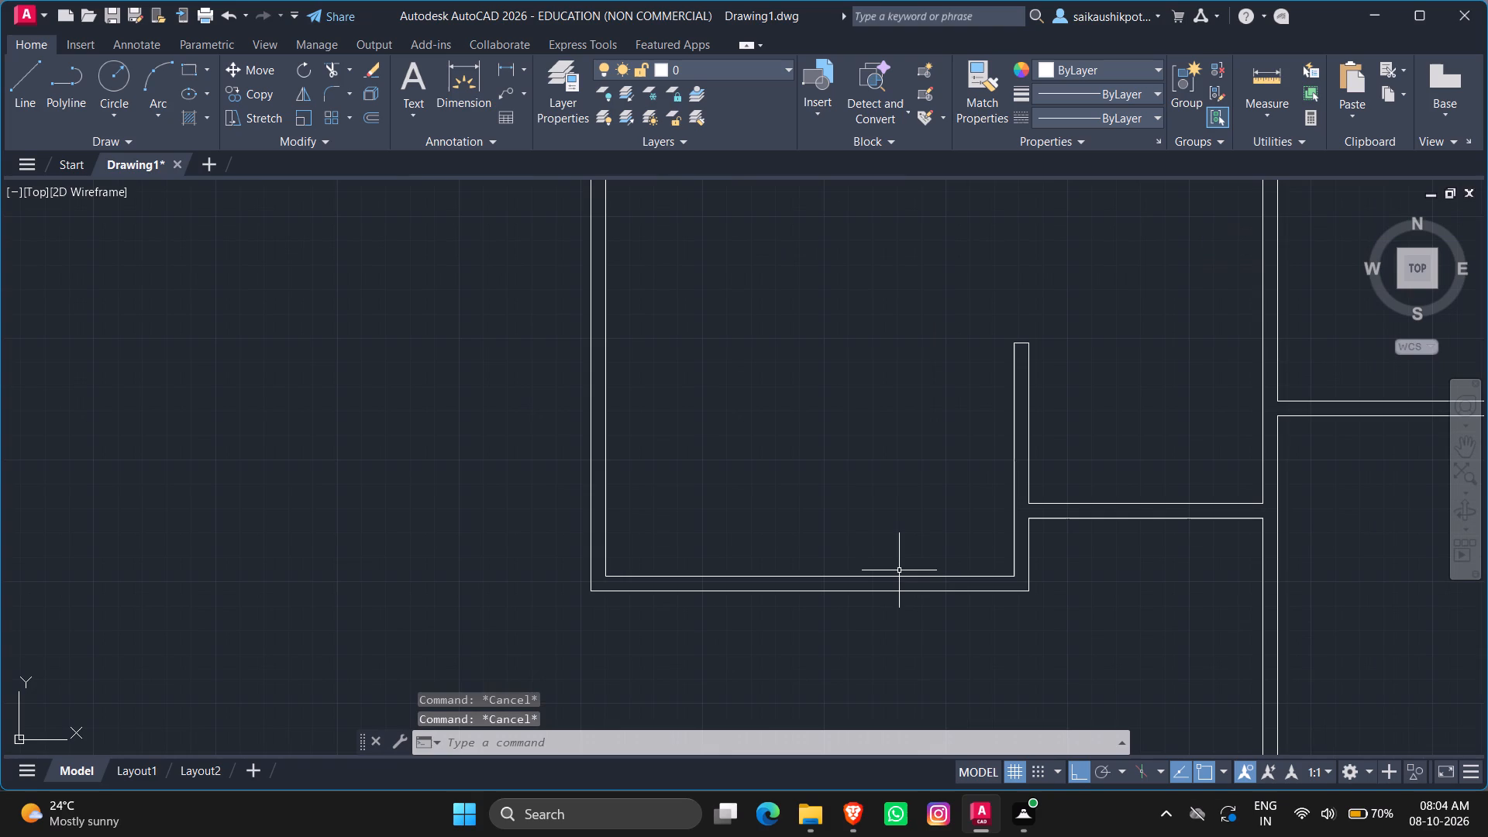
{"action": "left_click", "coordinate": [77, 50]}
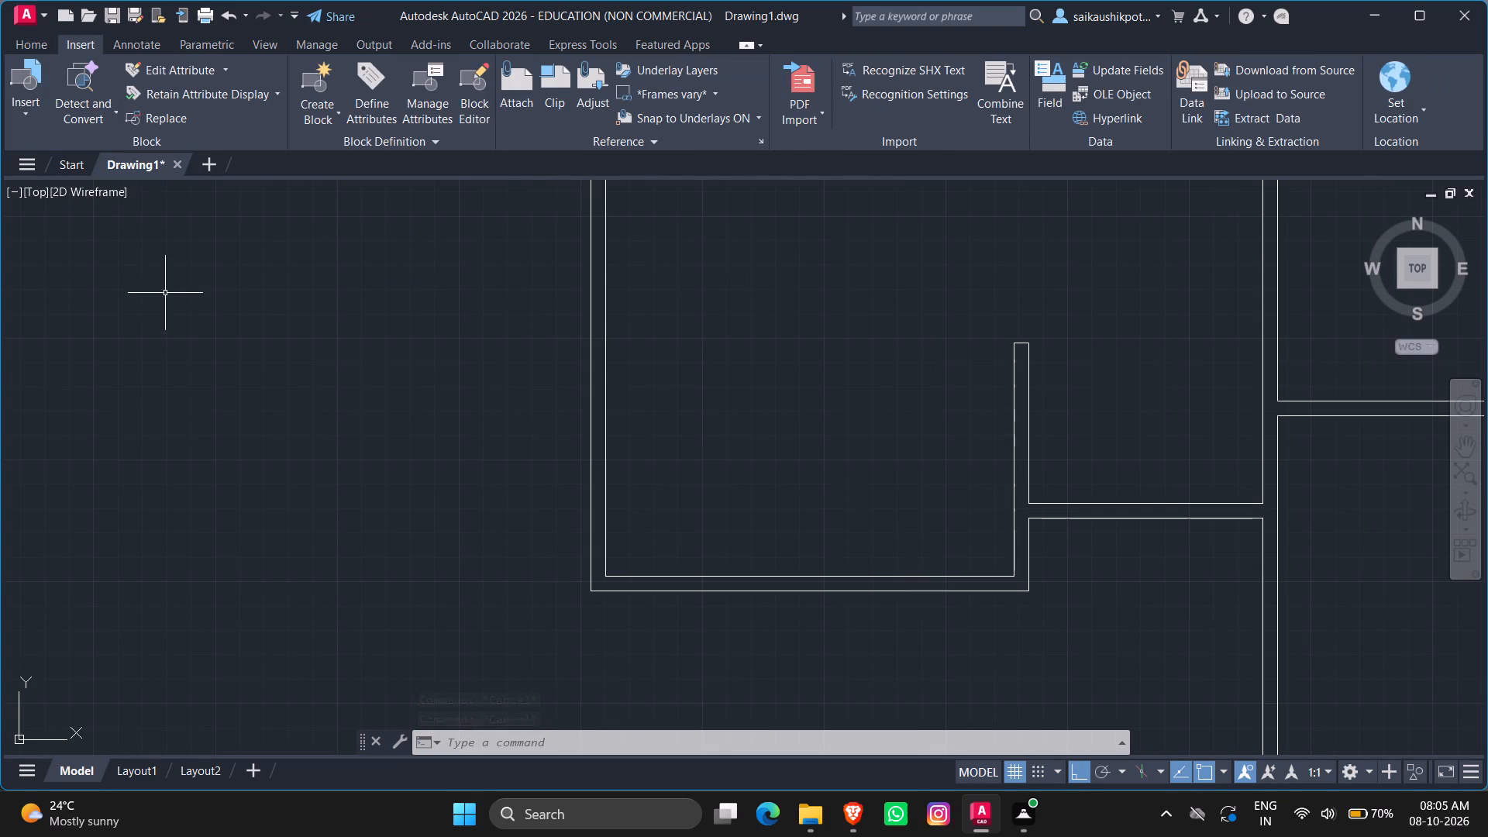
{"action": "left_click", "coordinate": [35, 100]}
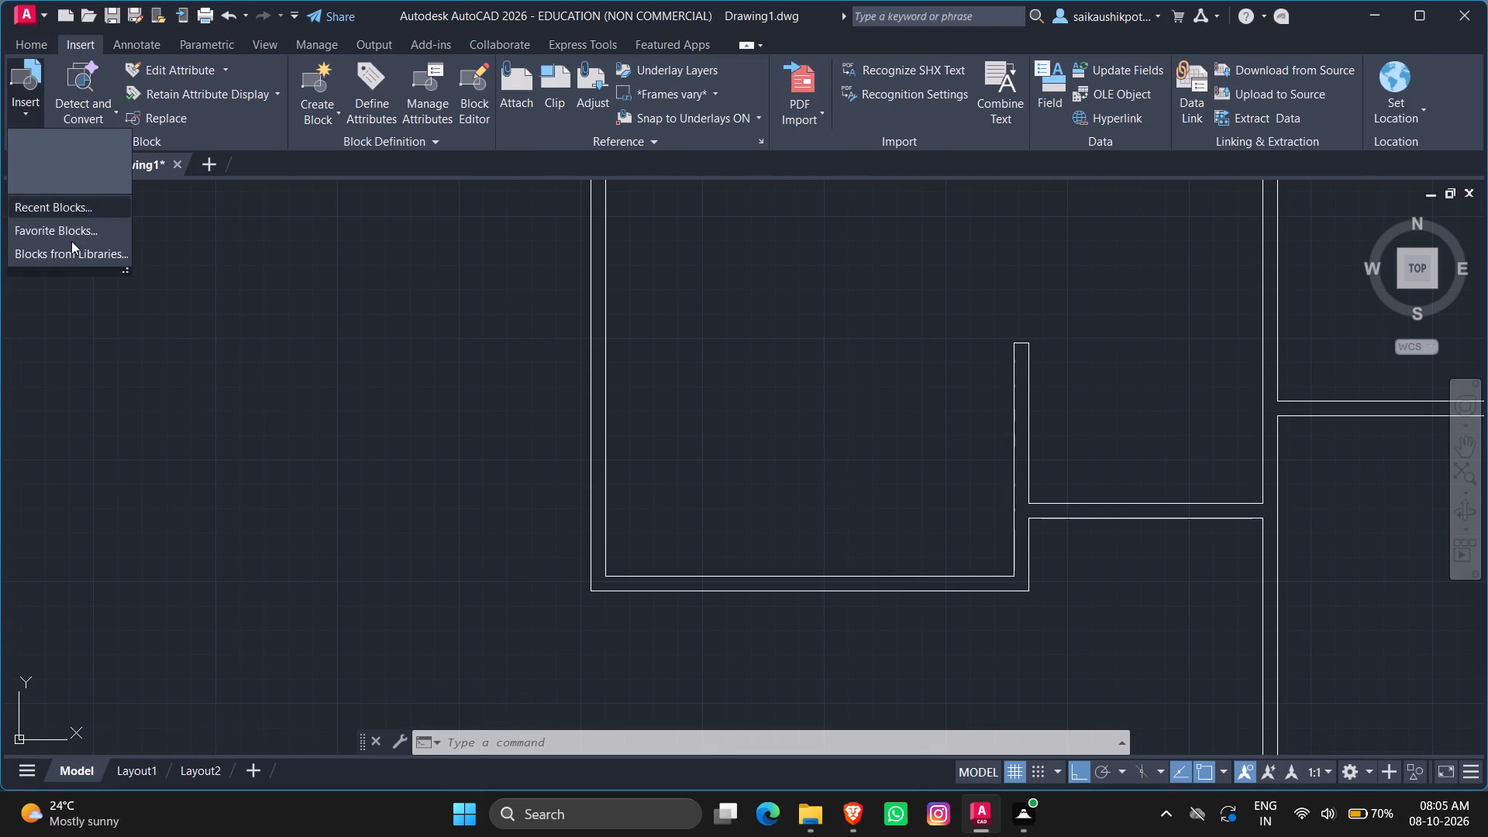
{"action": "left_click", "coordinate": [78, 252]}
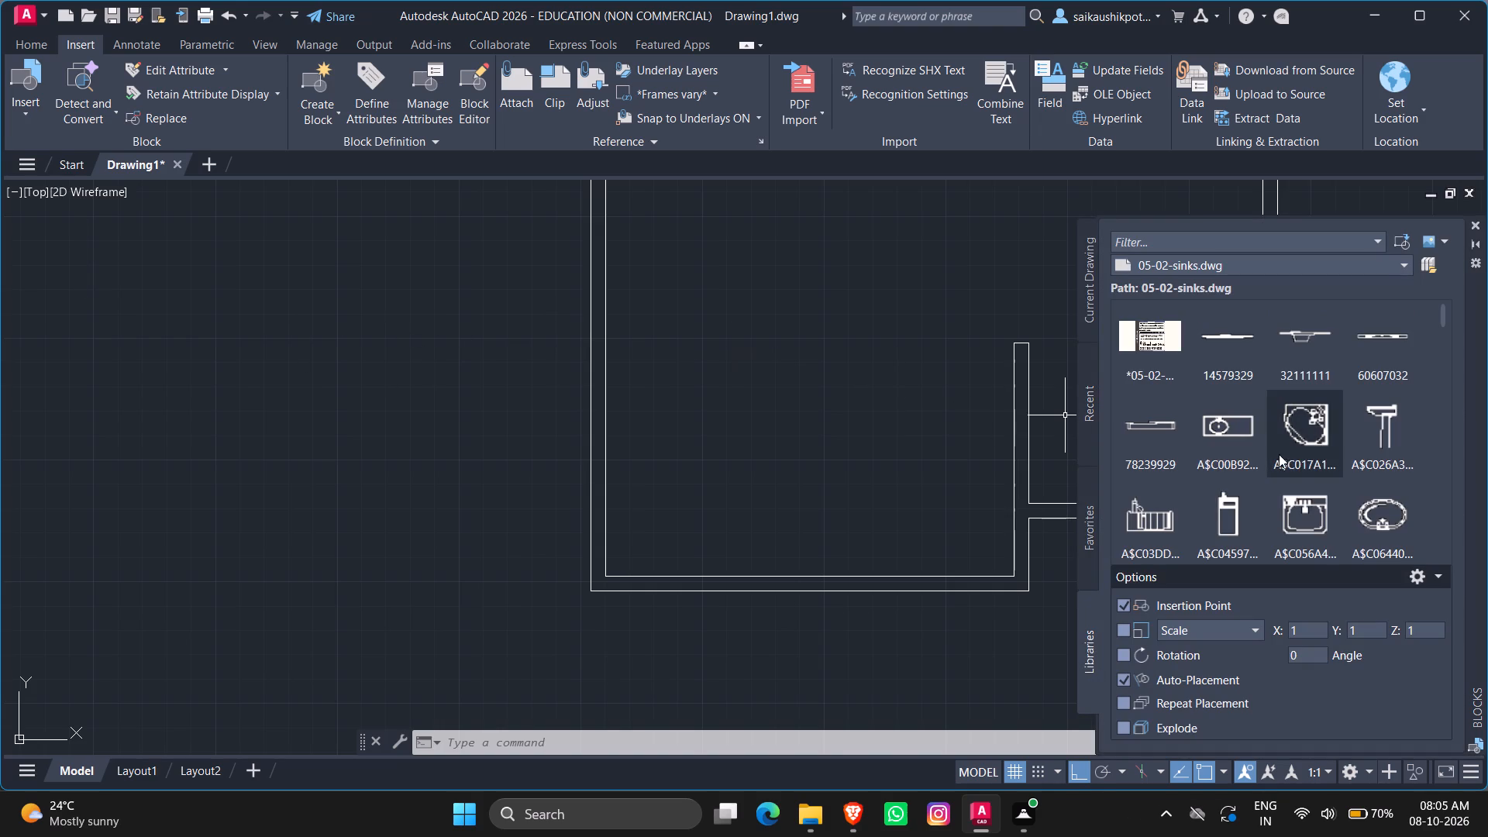
{"action": "scroll", "coordinate": [1280, 455], "scroll_direction": "up", "scroll_amount": 2}
{"action": "scroll", "coordinate": [1280, 455], "scroll_direction": "down", "scroll_amount": 4}
{"action": "scroll", "coordinate": [1261, 494], "scroll_direction": "up", "scroll_amount": 5}
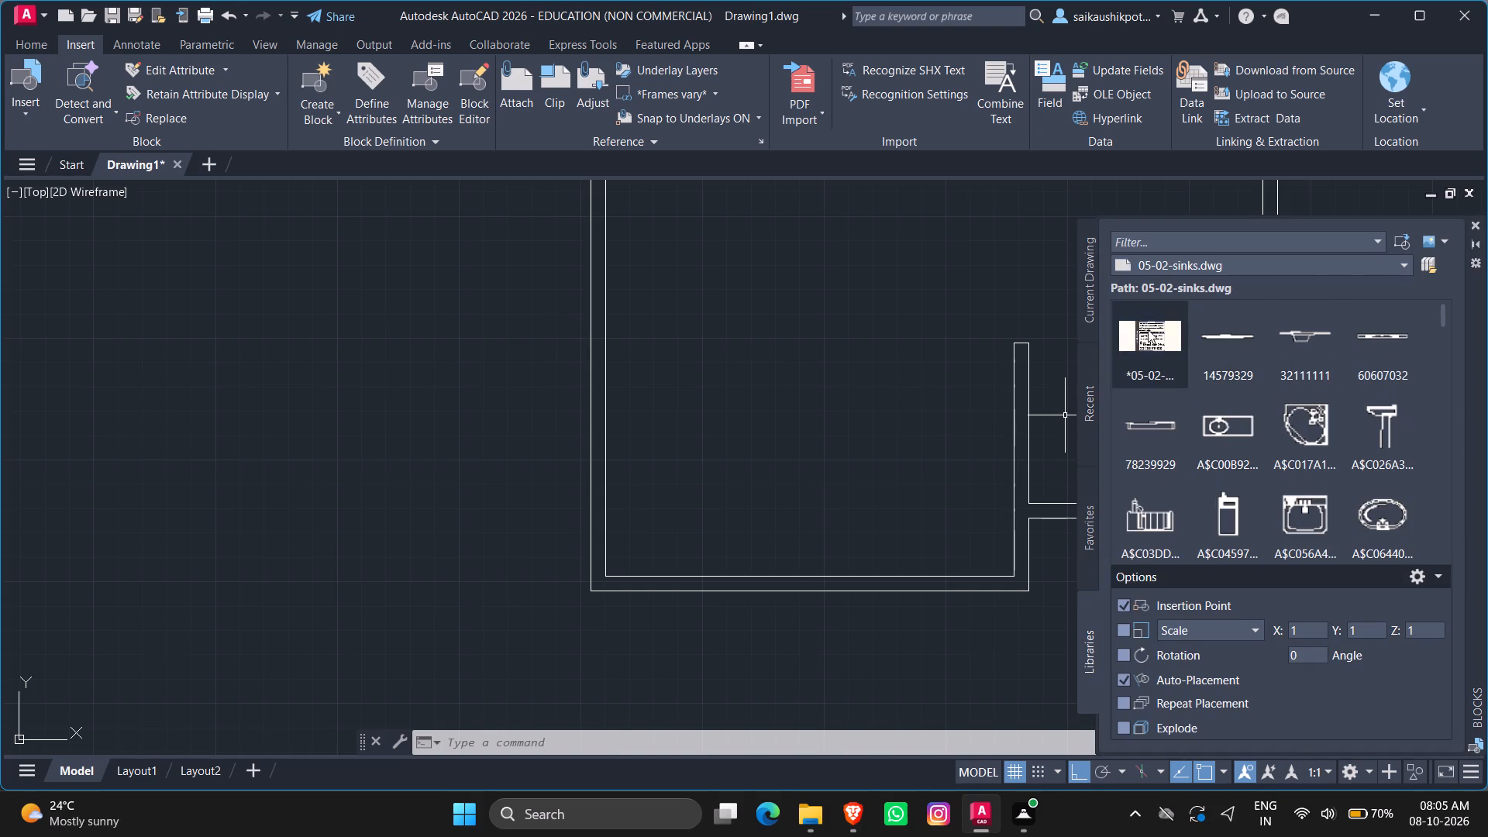
{"action": "left_click", "coordinate": [1087, 532]}
{"action": "left_click", "coordinate": [1090, 428]}
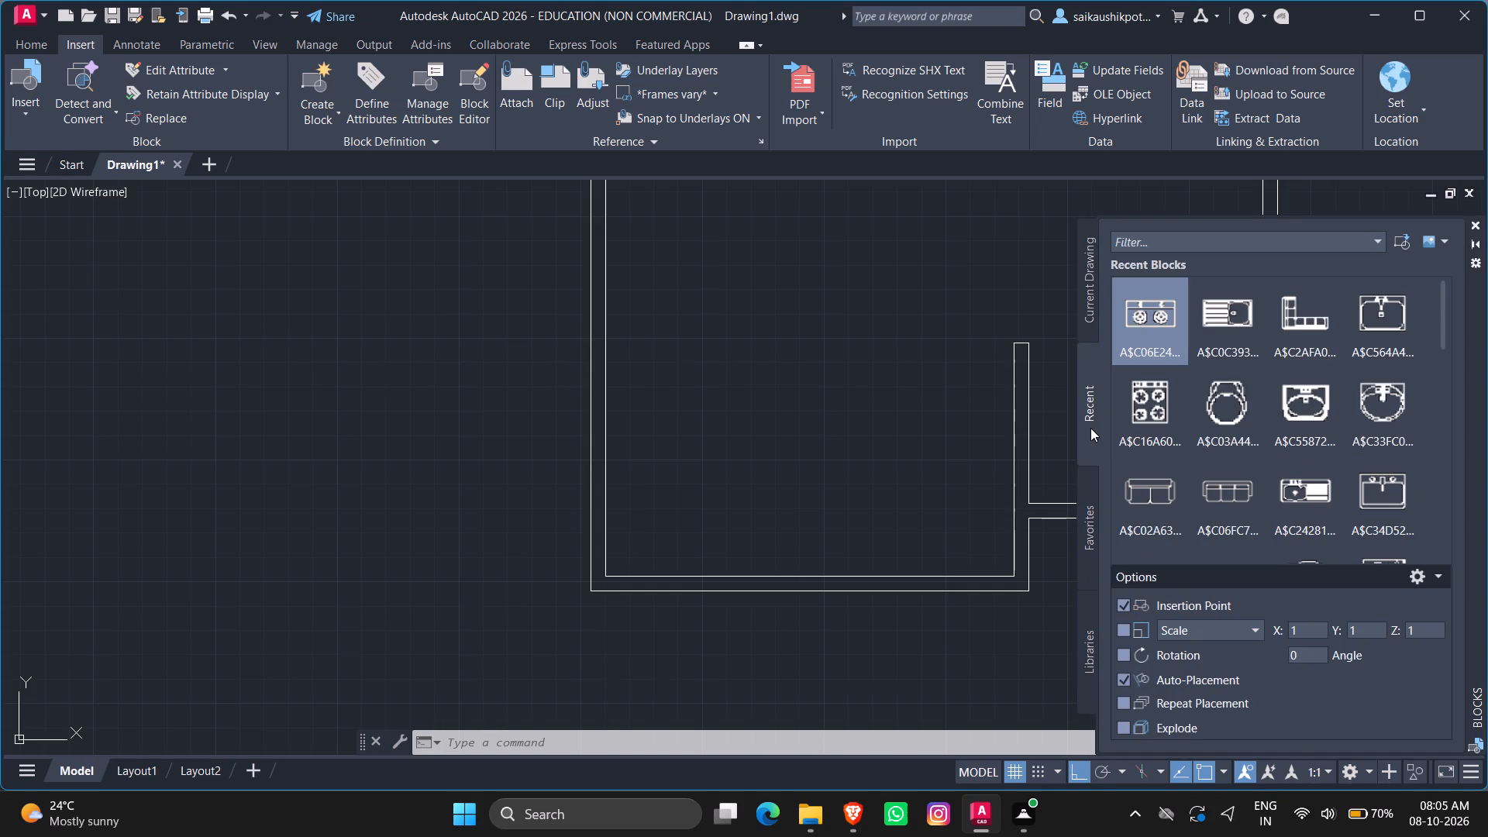
Insert the three-seat sofa block A$C06FC7 in the room below the dining area.
{"action": "scroll", "coordinate": [1296, 415], "scroll_direction": "down", "scroll_amount": 1}
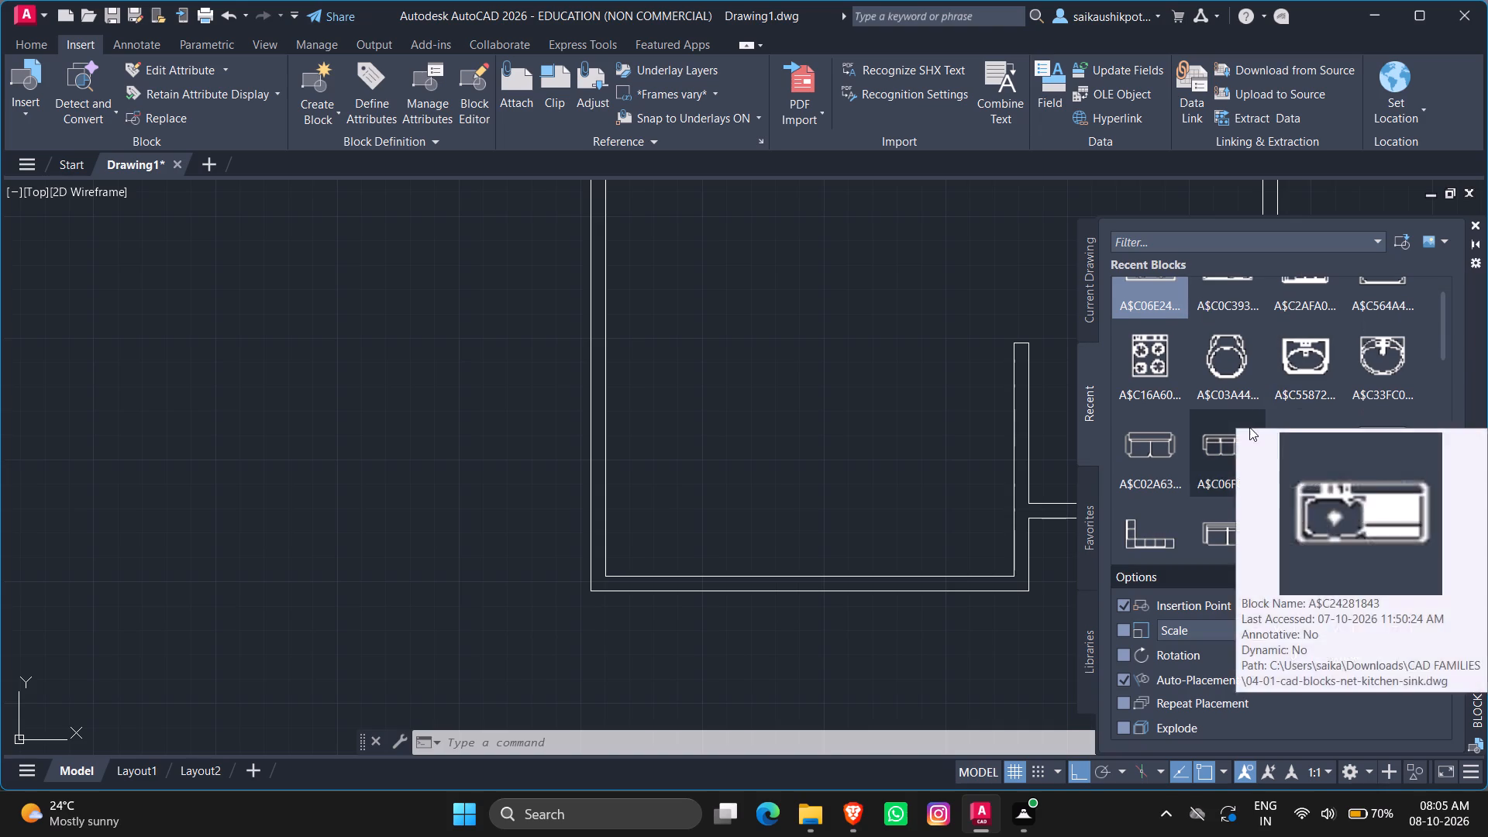
{"action": "left_click", "coordinate": [1215, 447]}
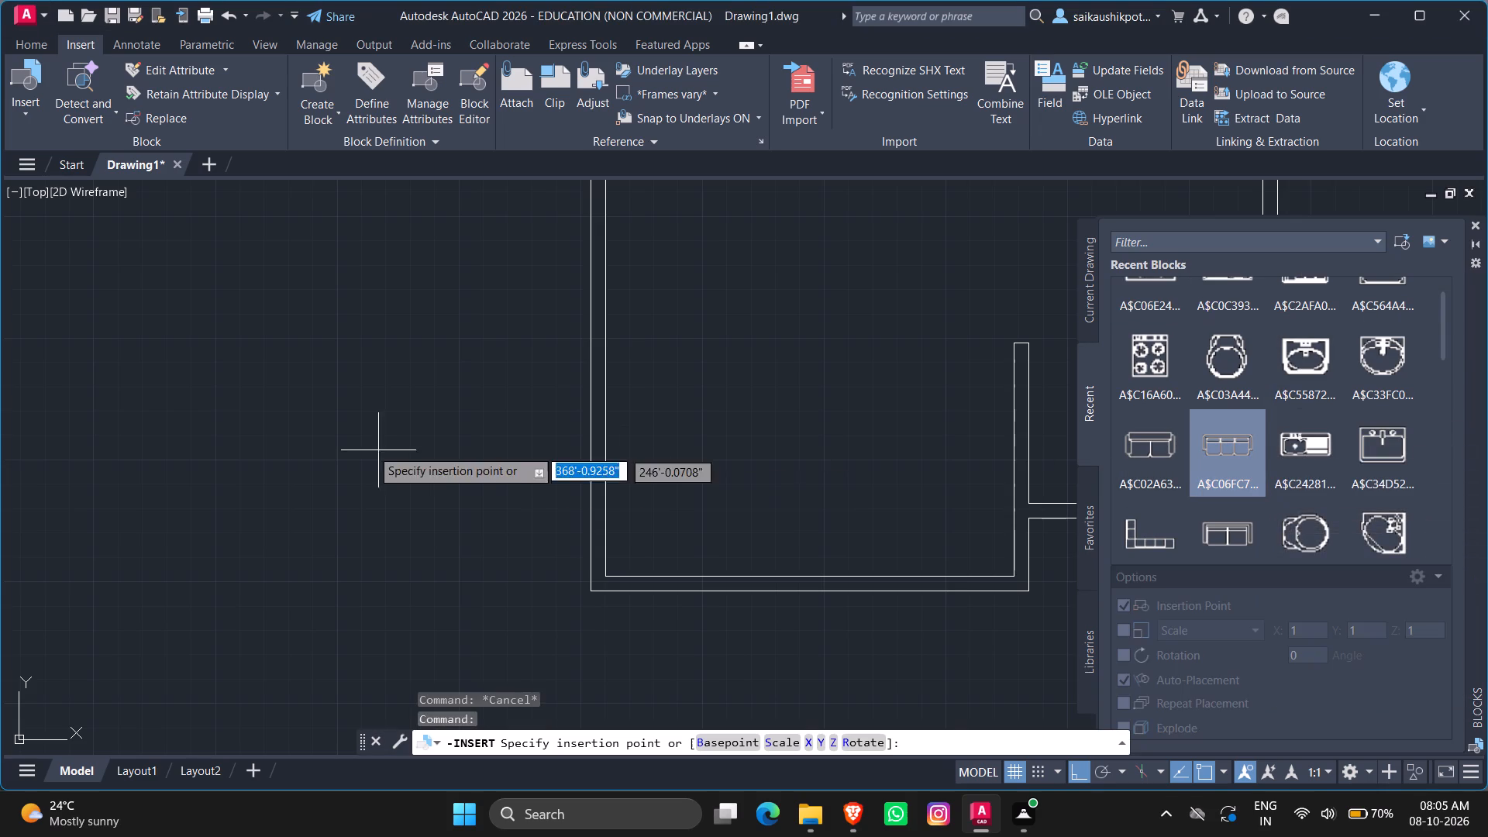
{"action": "scroll", "coordinate": [407, 432], "scroll_direction": "down", "scroll_amount": 3}
{"action": "scroll", "coordinate": [528, 417], "scroll_direction": "up", "scroll_amount": 1}
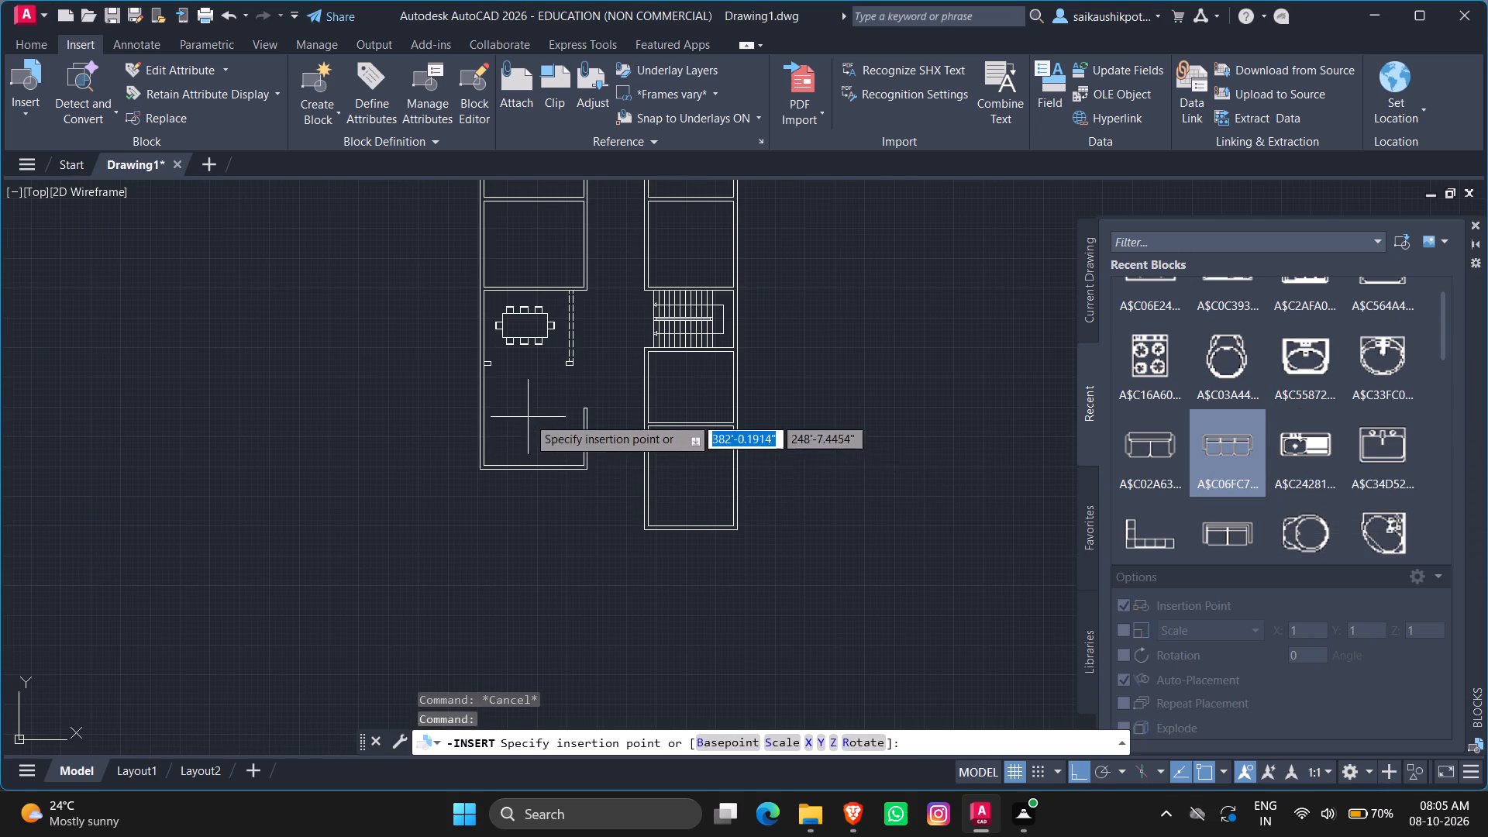
{"action": "scroll", "coordinate": [528, 417], "scroll_direction": "up", "scroll_amount": 3}
{"action": "scroll", "coordinate": [980, 489], "scroll_direction": "down", "scroll_amount": 1}
{"action": "scroll", "coordinate": [688, 500], "scroll_direction": "up", "scroll_amount": 5}
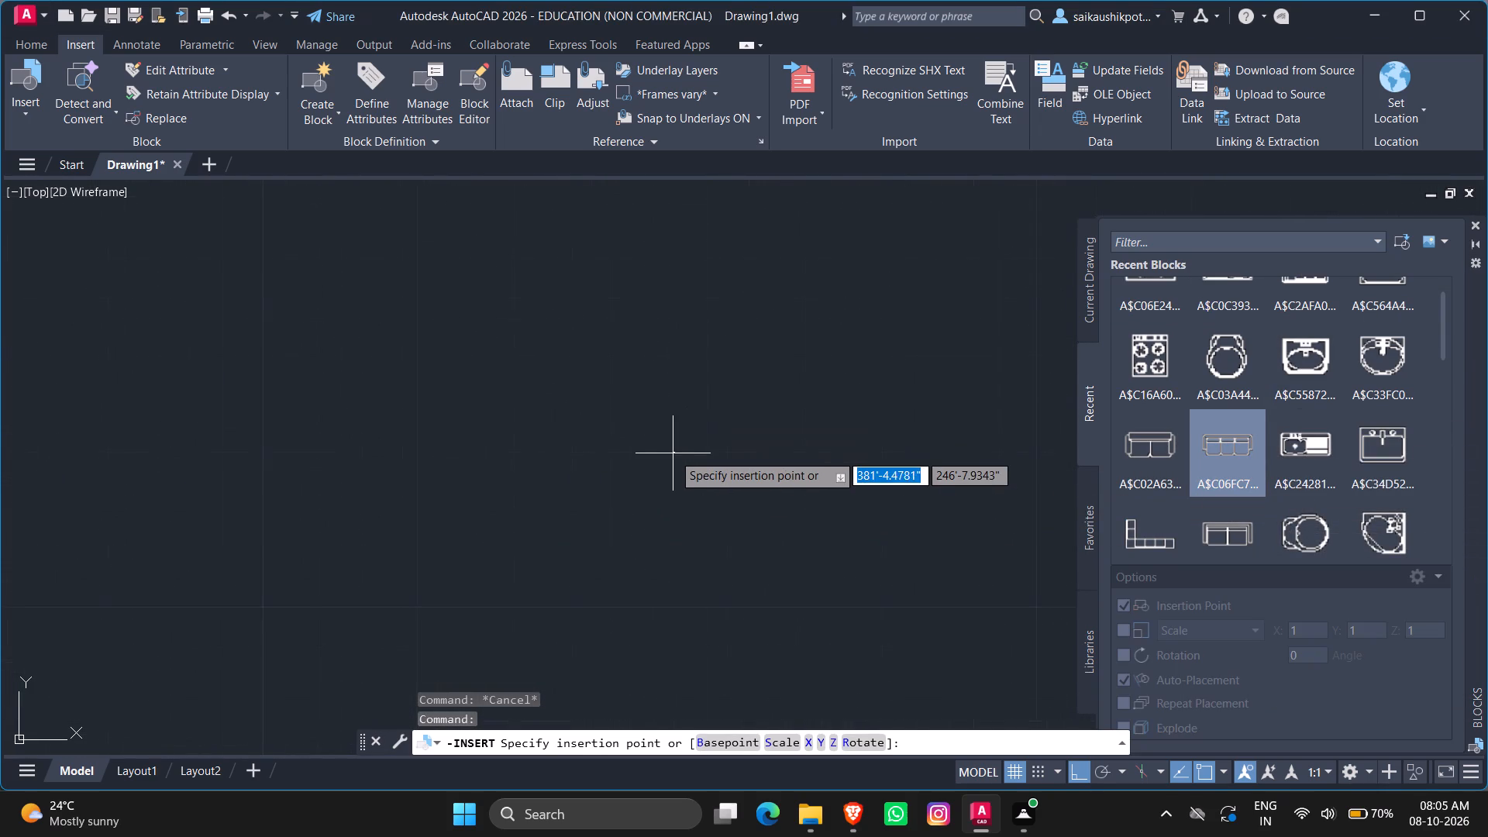
{"action": "scroll", "coordinate": [673, 453], "scroll_direction": "up", "scroll_amount": 10}
{"action": "scroll", "coordinate": [533, 472], "scroll_direction": "up", "scroll_amount": 2}
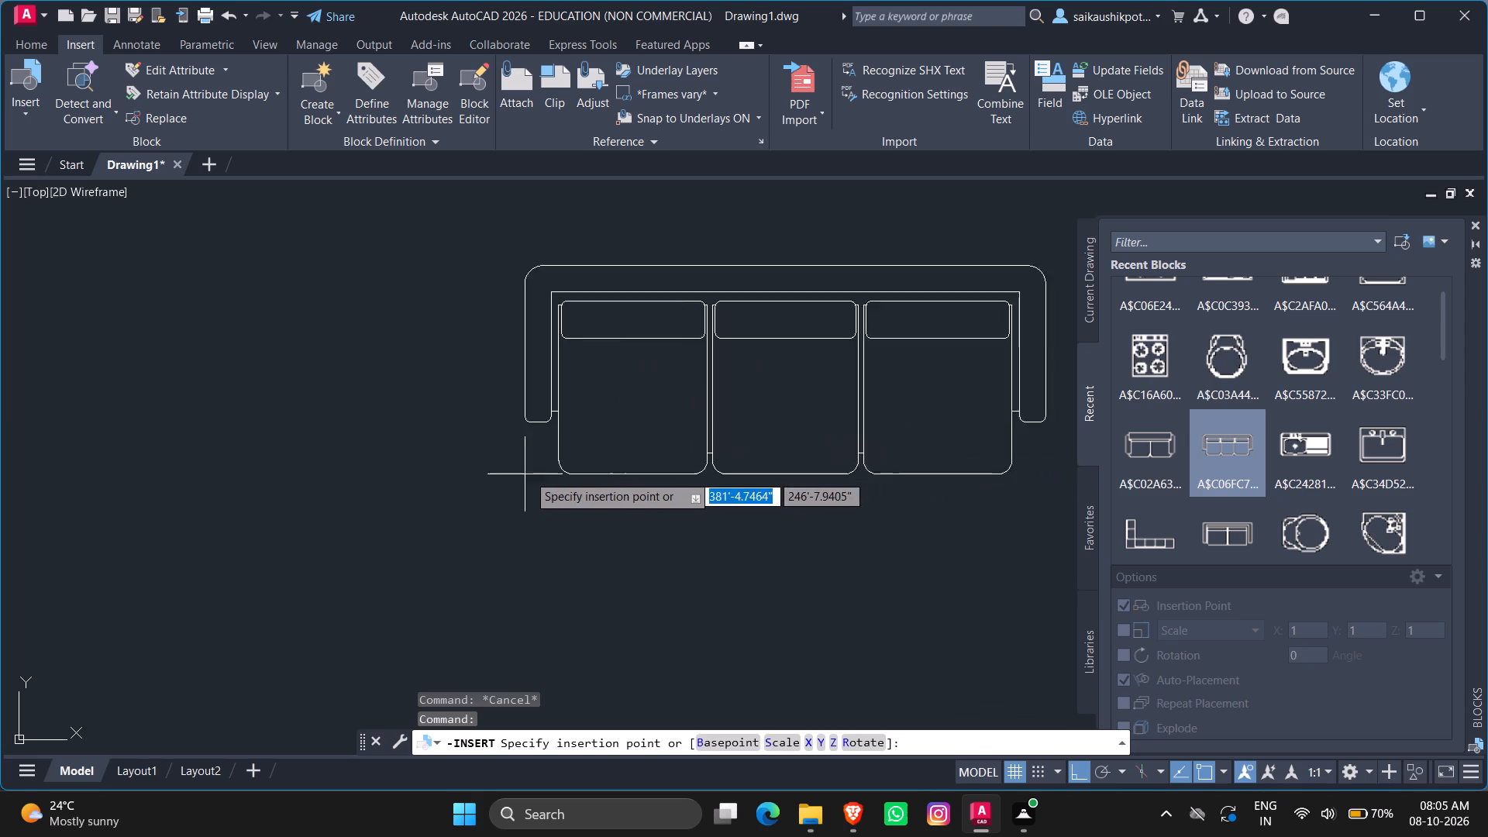
{"action": "left_click", "coordinate": [394, 511]}
Scale the sofa block up from its lower-left seat corner, picking a scale distance of about 2'-10" so it suits the room.
{"action": "left_click_drag", "start_coordinate": [508, 420], "coordinate": [474, 429]}
{"action": "left_click", "coordinate": [369, 473]}
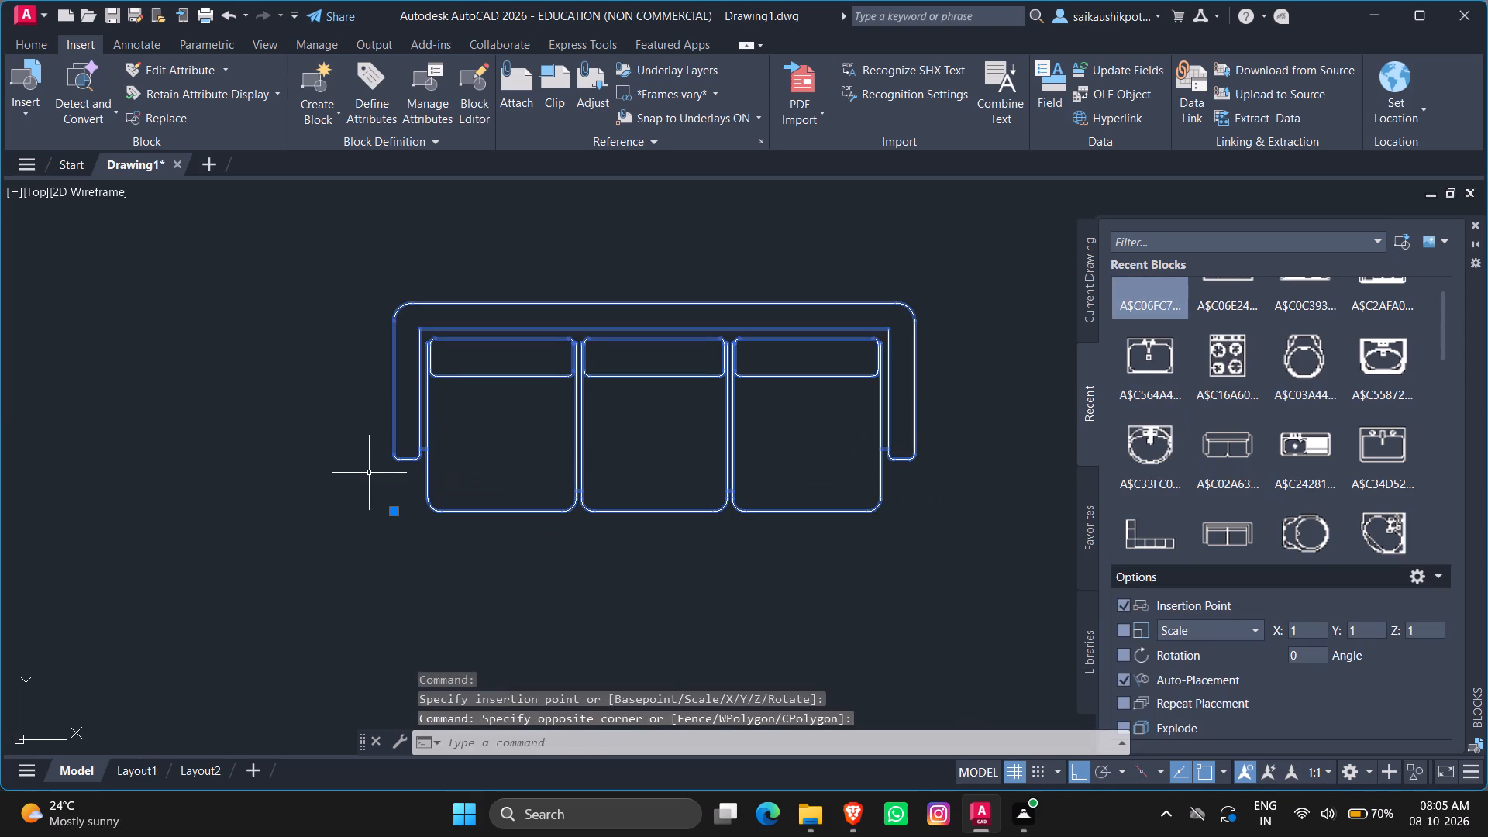
{"action": "type", "text": "SC"}
{"action": "key", "text": "Return"}
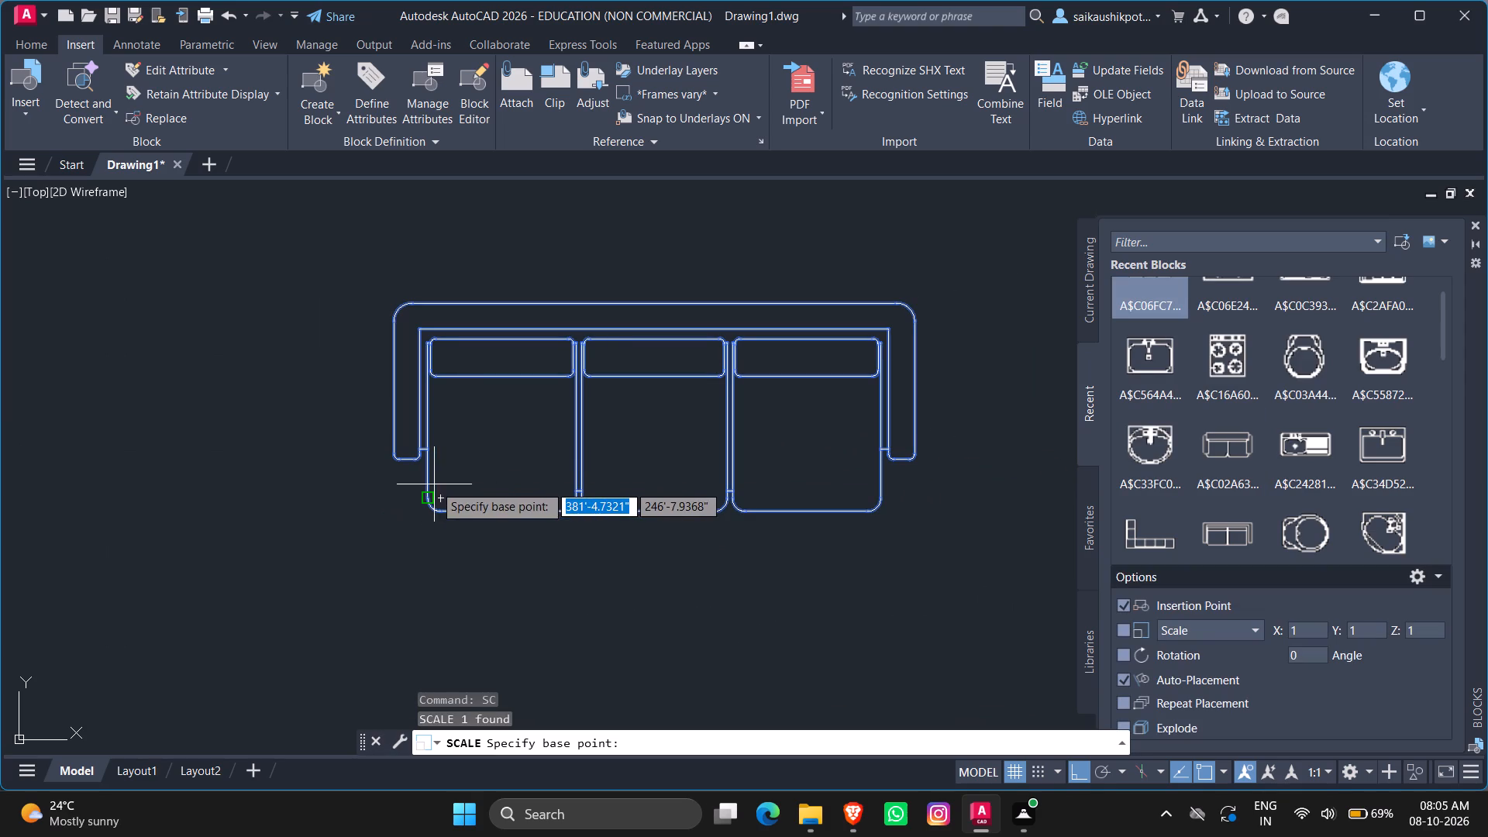
{"action": "left_click", "coordinate": [424, 498]}
{"action": "scroll", "coordinate": [336, 517], "scroll_direction": "down", "scroll_amount": 2}
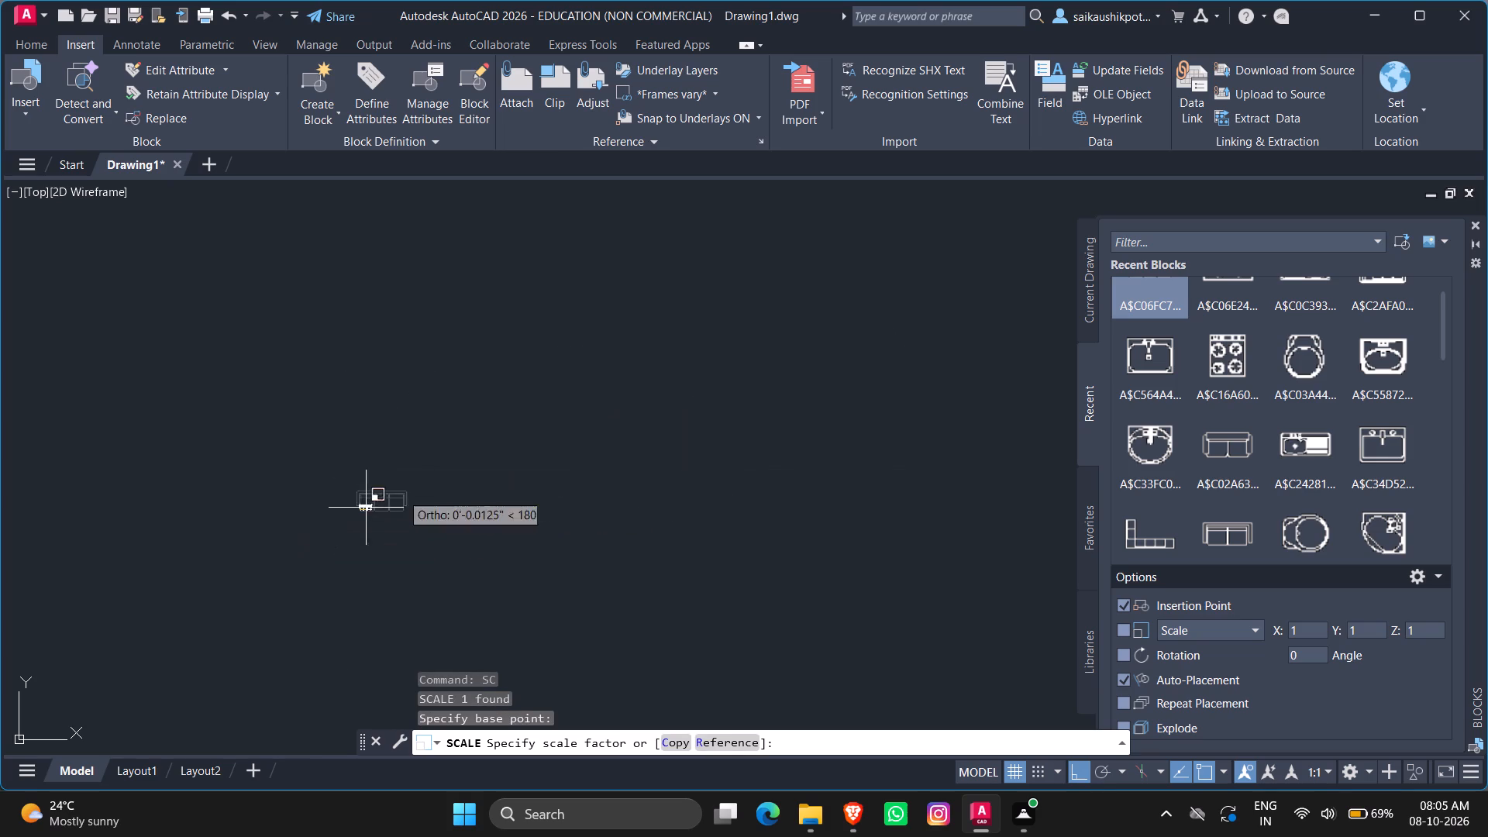
{"action": "scroll", "coordinate": [438, 483], "scroll_direction": "down", "scroll_amount": 13}
{"action": "scroll", "coordinate": [589, 459], "scroll_direction": "down", "scroll_amount": 1}
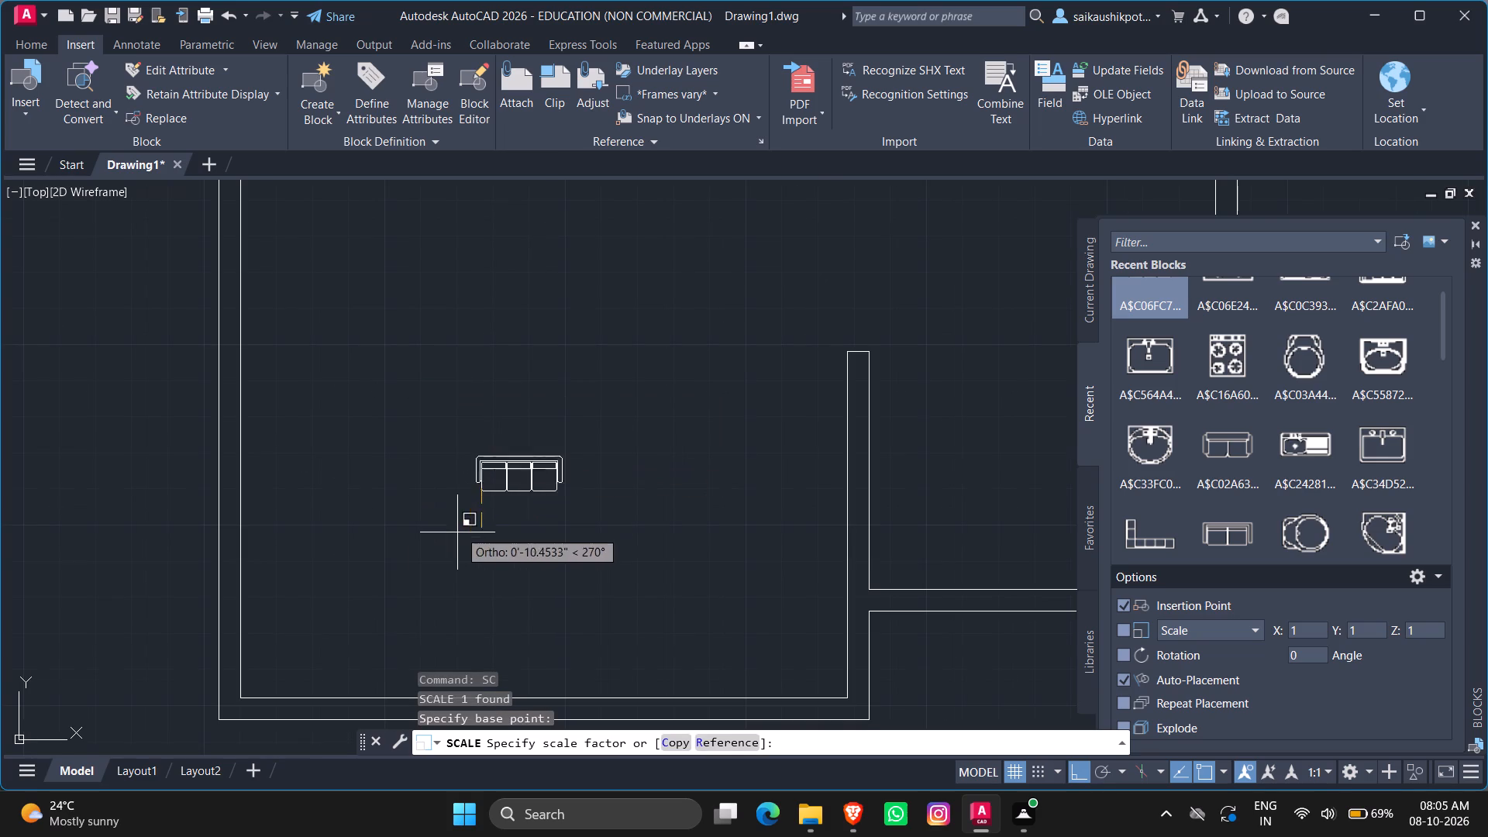
{"action": "left_click", "coordinate": [358, 598]}
Rotate the sofa 90° counterclockwise about its lower-left corner so its back faces the room's left wall.
{"action": "left_click", "coordinate": [482, 480]}
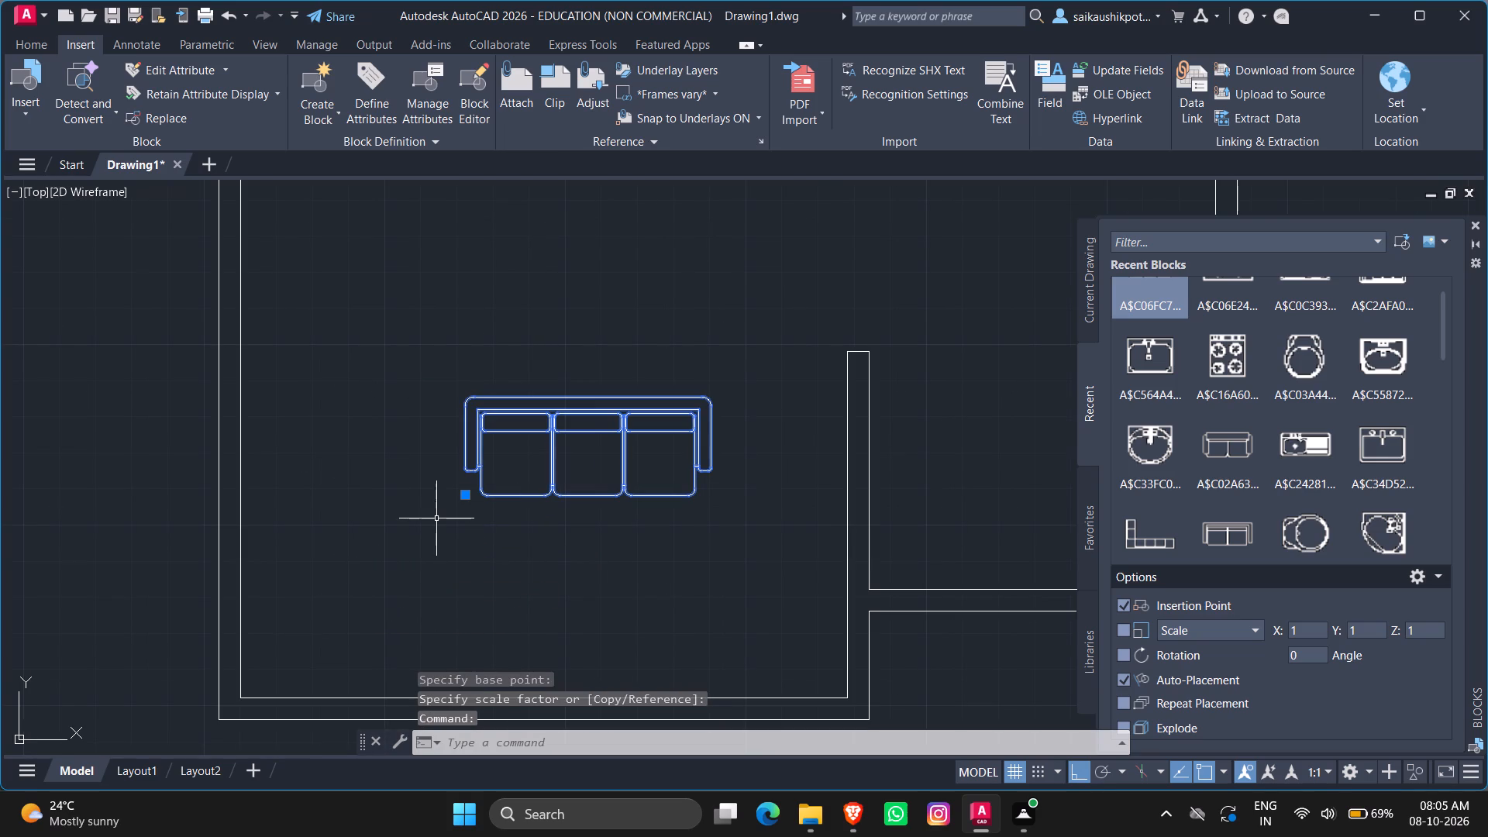
{"action": "type", "text": "RO"}
{"action": "key", "text": "Return"}
{"action": "left_click_drag", "start_coordinate": [484, 483], "coordinate": [475, 487]}
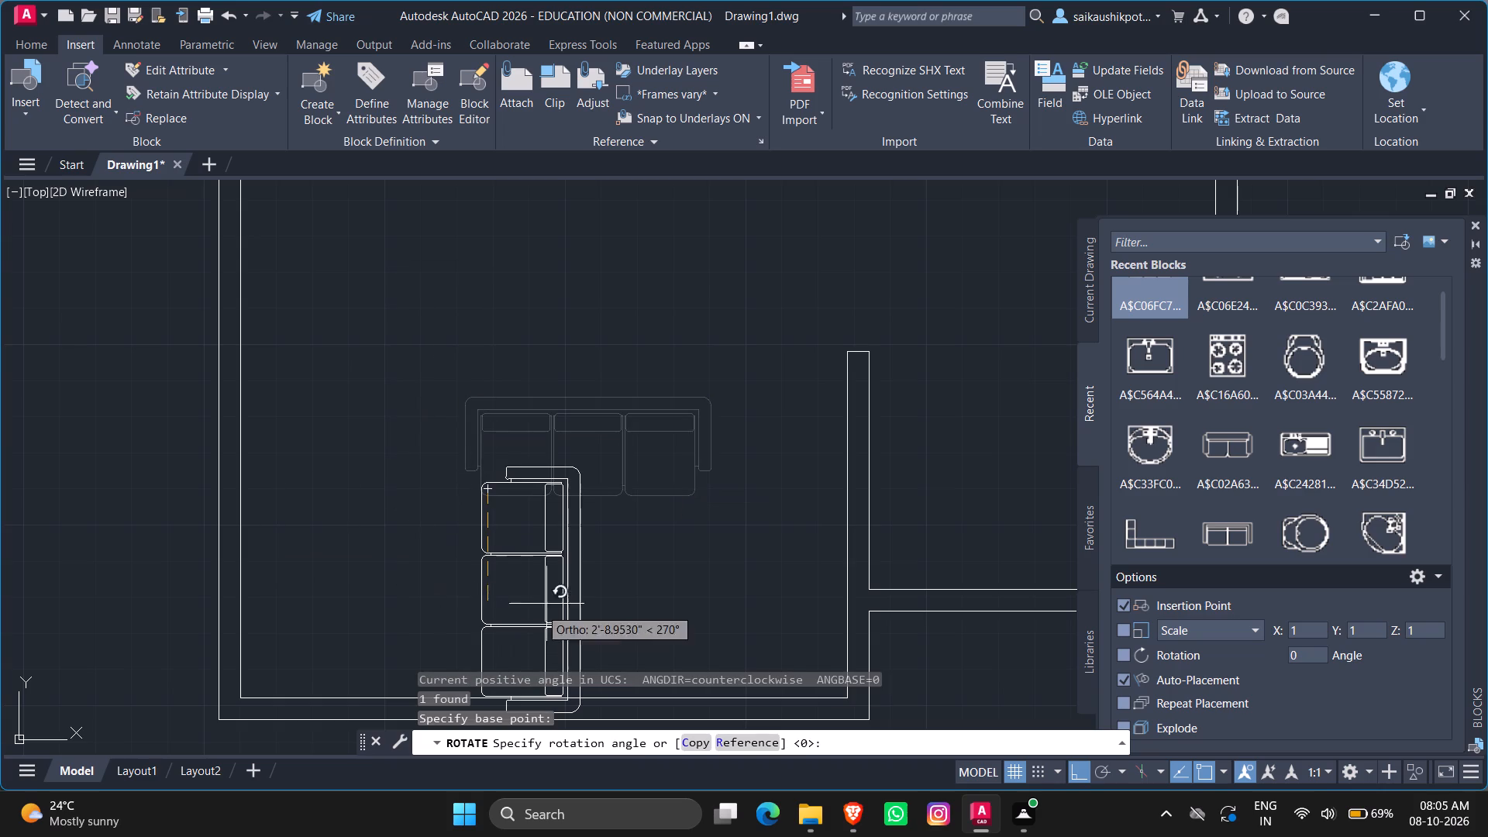
{"action": "left_click", "coordinate": [502, 350]}
Move the three-seat sofa diagonally down toward the room's left wall, leaving a small gap behind its back.
{"action": "left_click", "coordinate": [518, 396]}
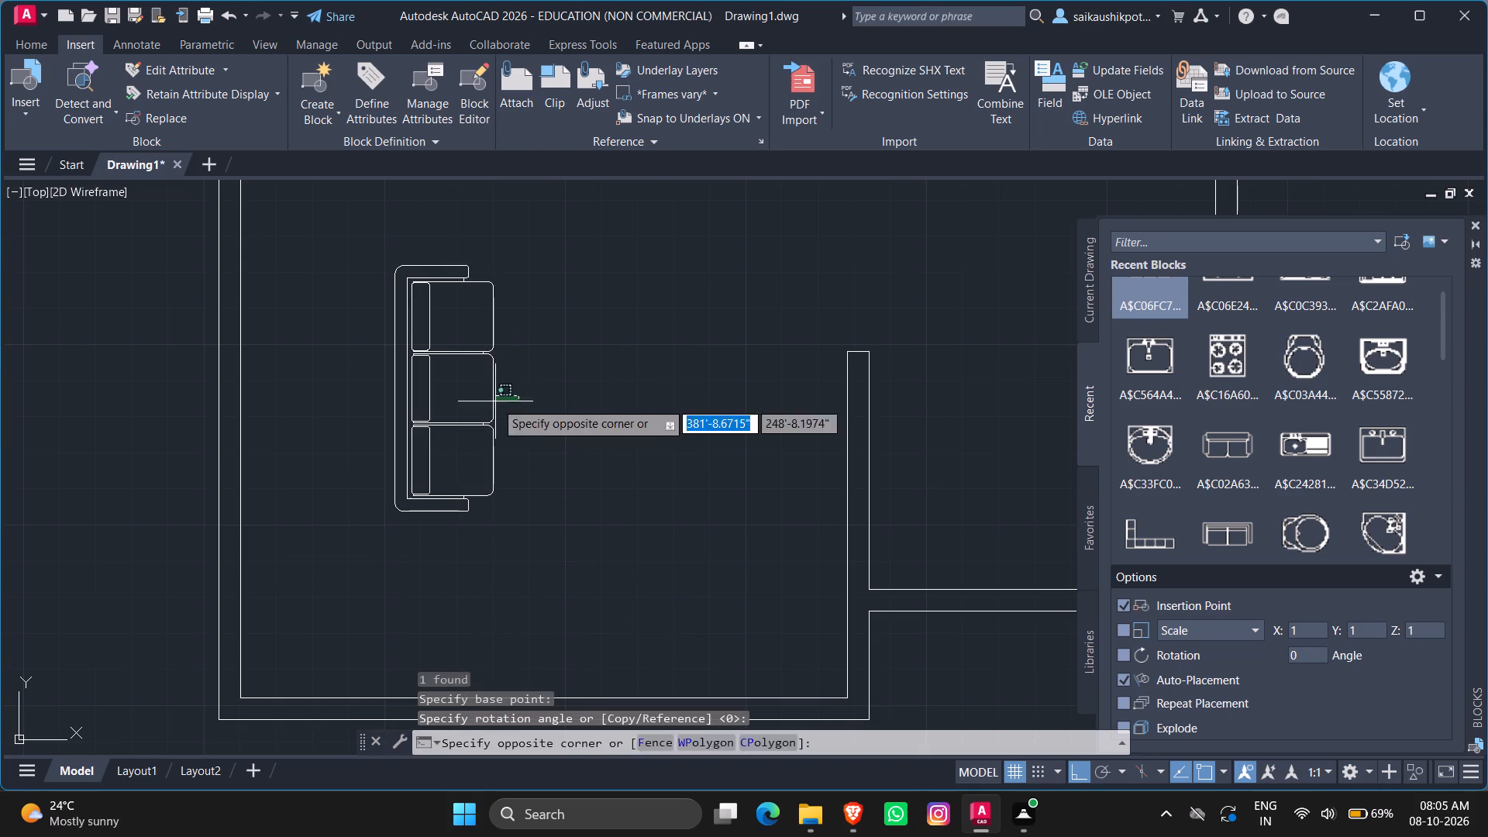
{"action": "left_click", "coordinate": [438, 407]}
{"action": "left_click", "coordinate": [495, 513]}
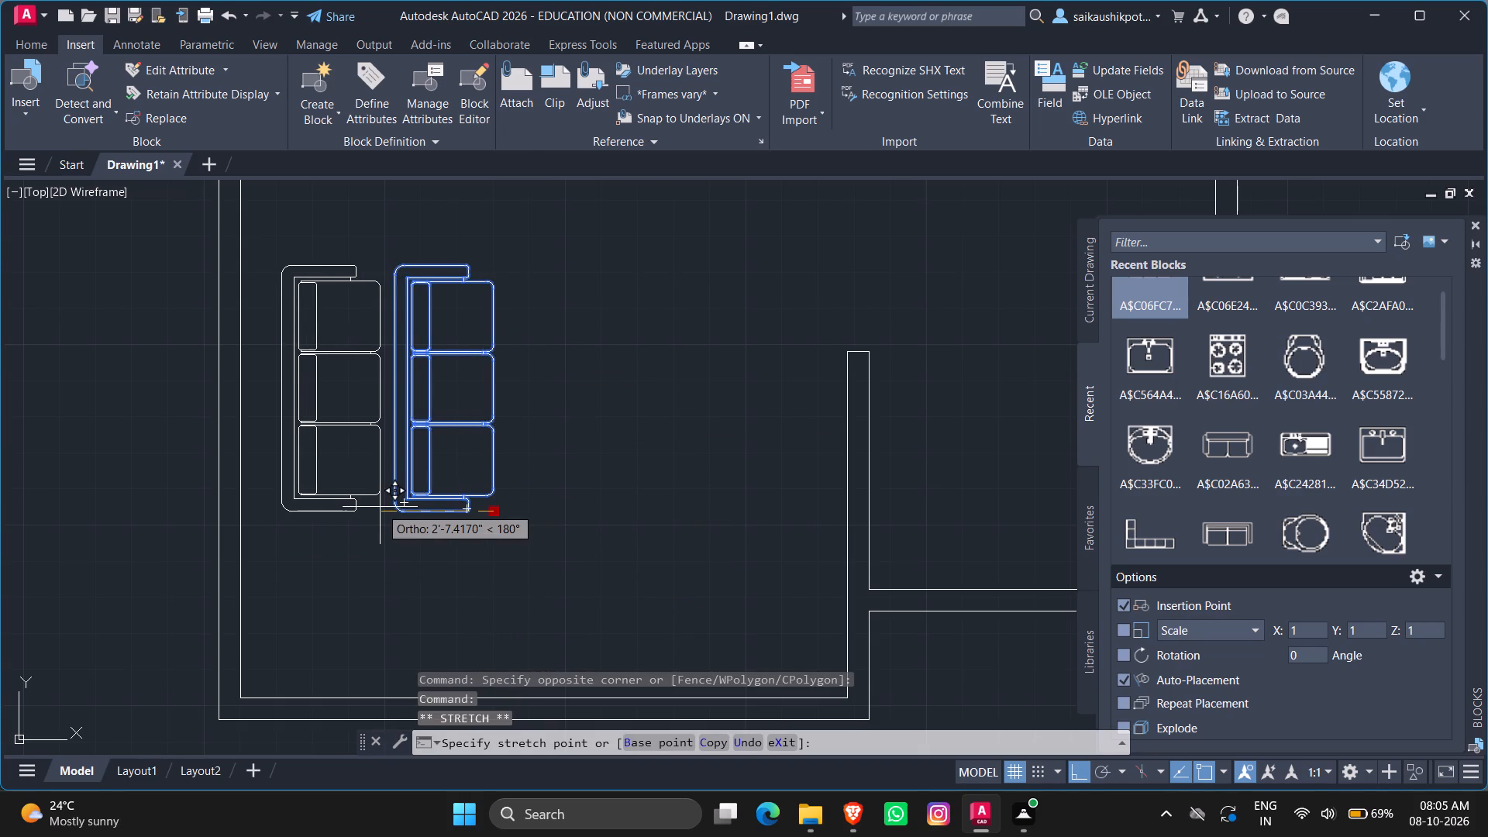
{"action": "key", "text": "F8"}
{"action": "scroll", "coordinate": [357, 564], "scroll_direction": "up", "scroll_amount": 1}
{"action": "scroll", "coordinate": [367, 578], "scroll_direction": "down", "scroll_amount": 1}
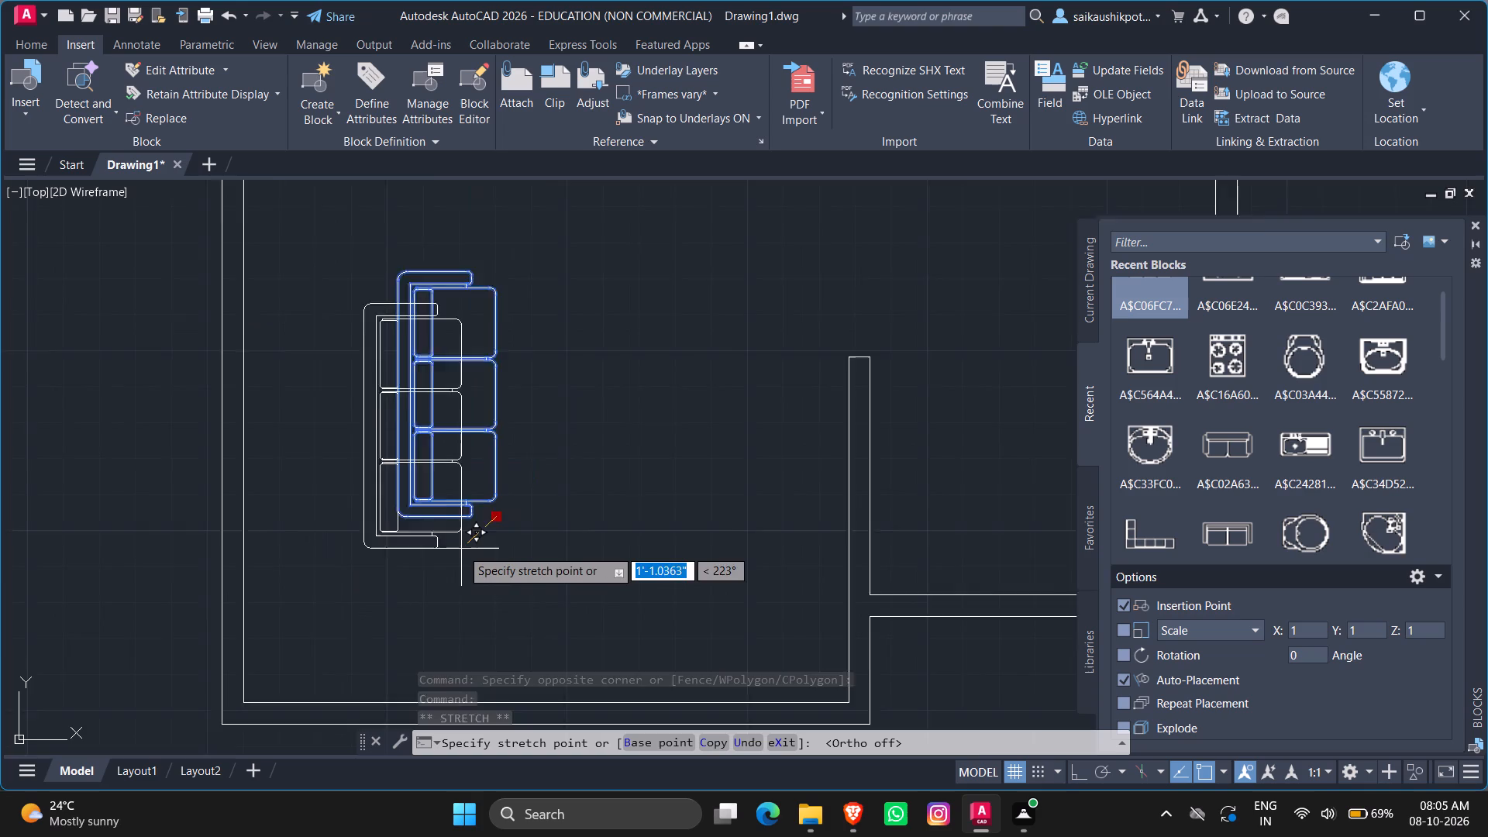
{"action": "scroll", "coordinate": [461, 549], "scroll_direction": "down", "scroll_amount": 1}
{"action": "scroll", "coordinate": [414, 572], "scroll_direction": "up", "scroll_amount": 1}
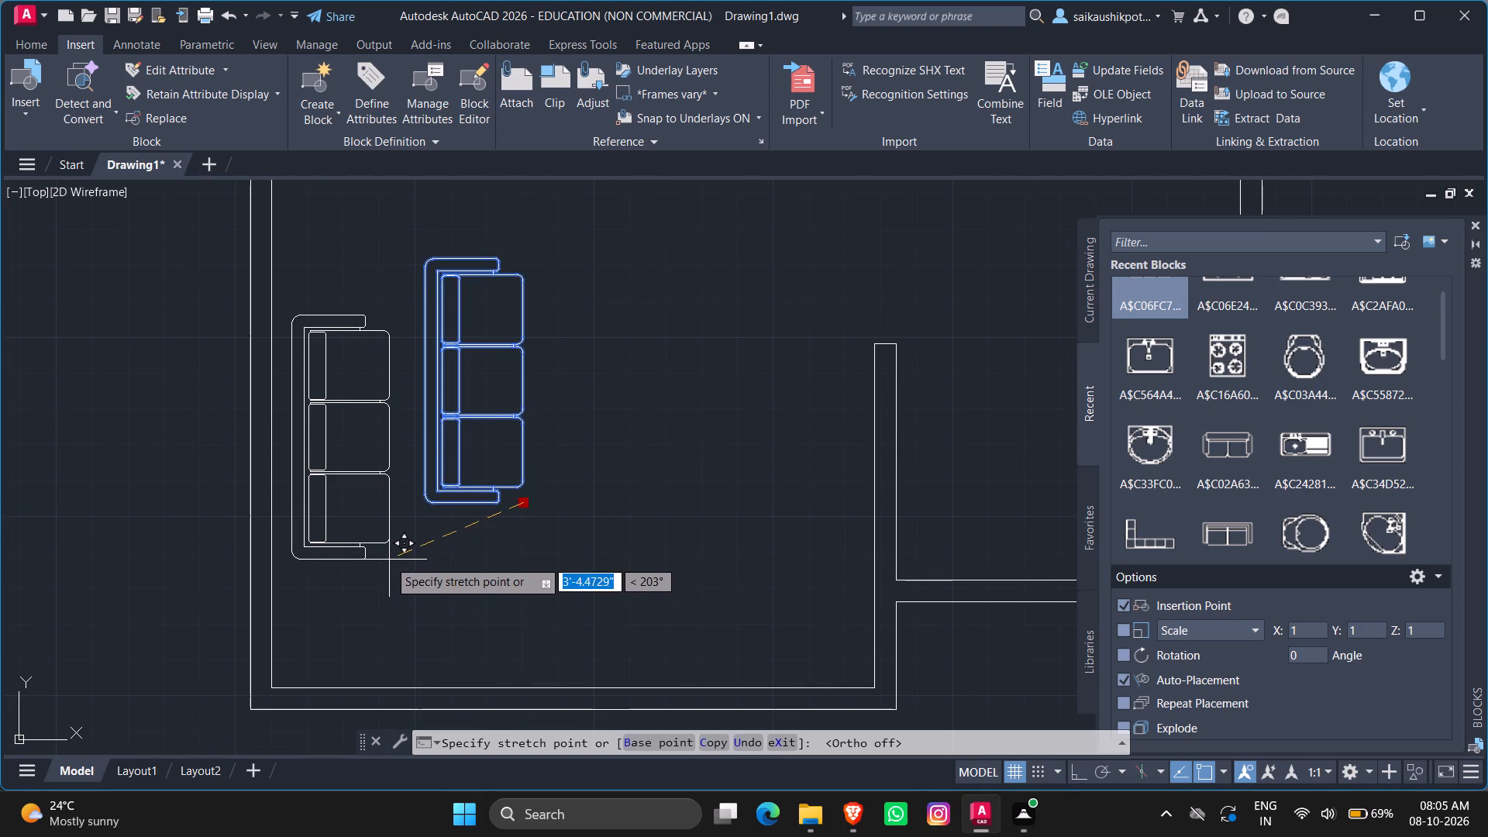
{"action": "left_click", "coordinate": [381, 560]}
{"action": "key", "text": "Escape"}
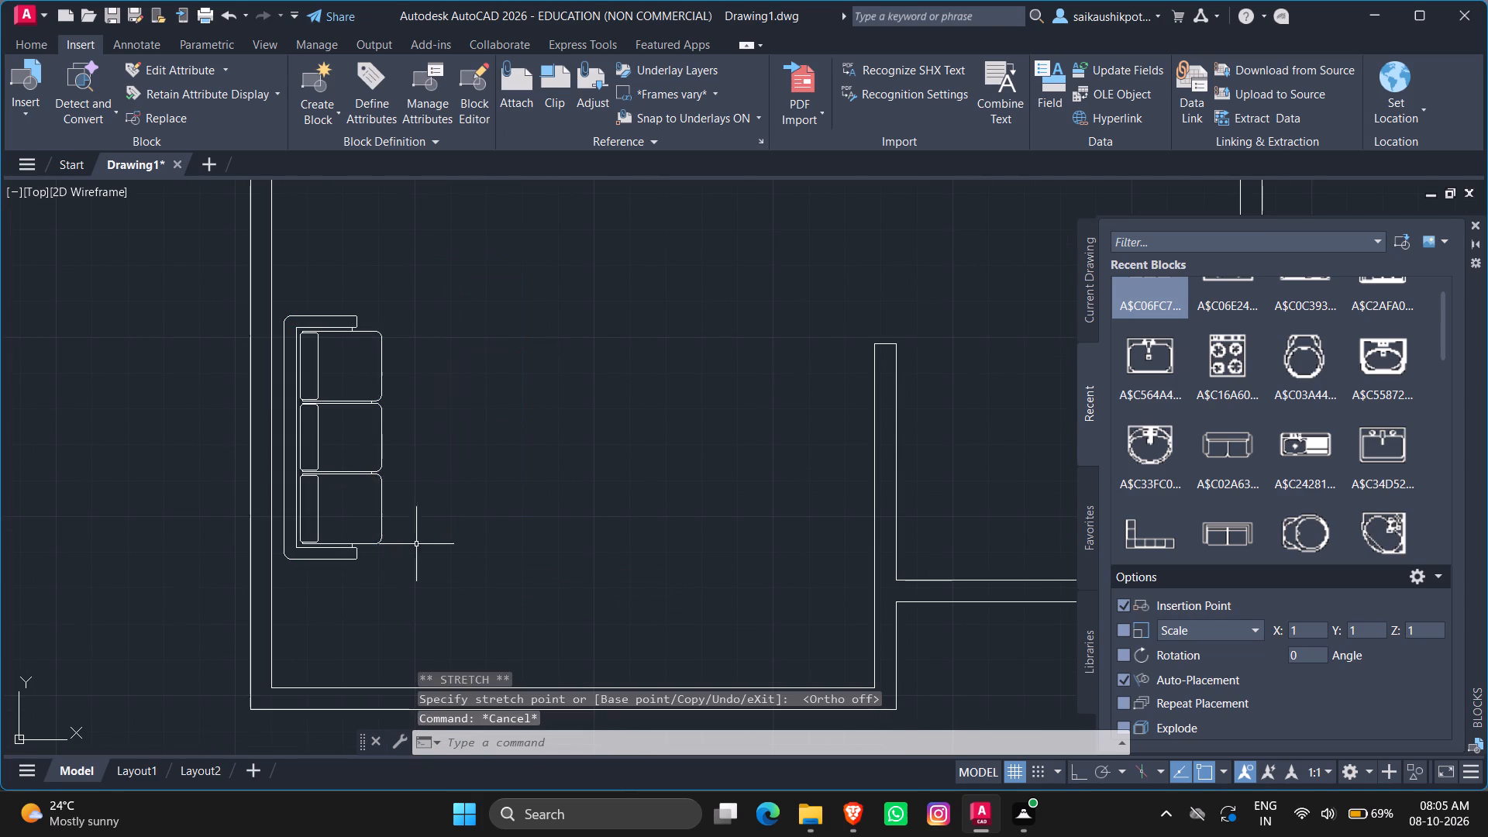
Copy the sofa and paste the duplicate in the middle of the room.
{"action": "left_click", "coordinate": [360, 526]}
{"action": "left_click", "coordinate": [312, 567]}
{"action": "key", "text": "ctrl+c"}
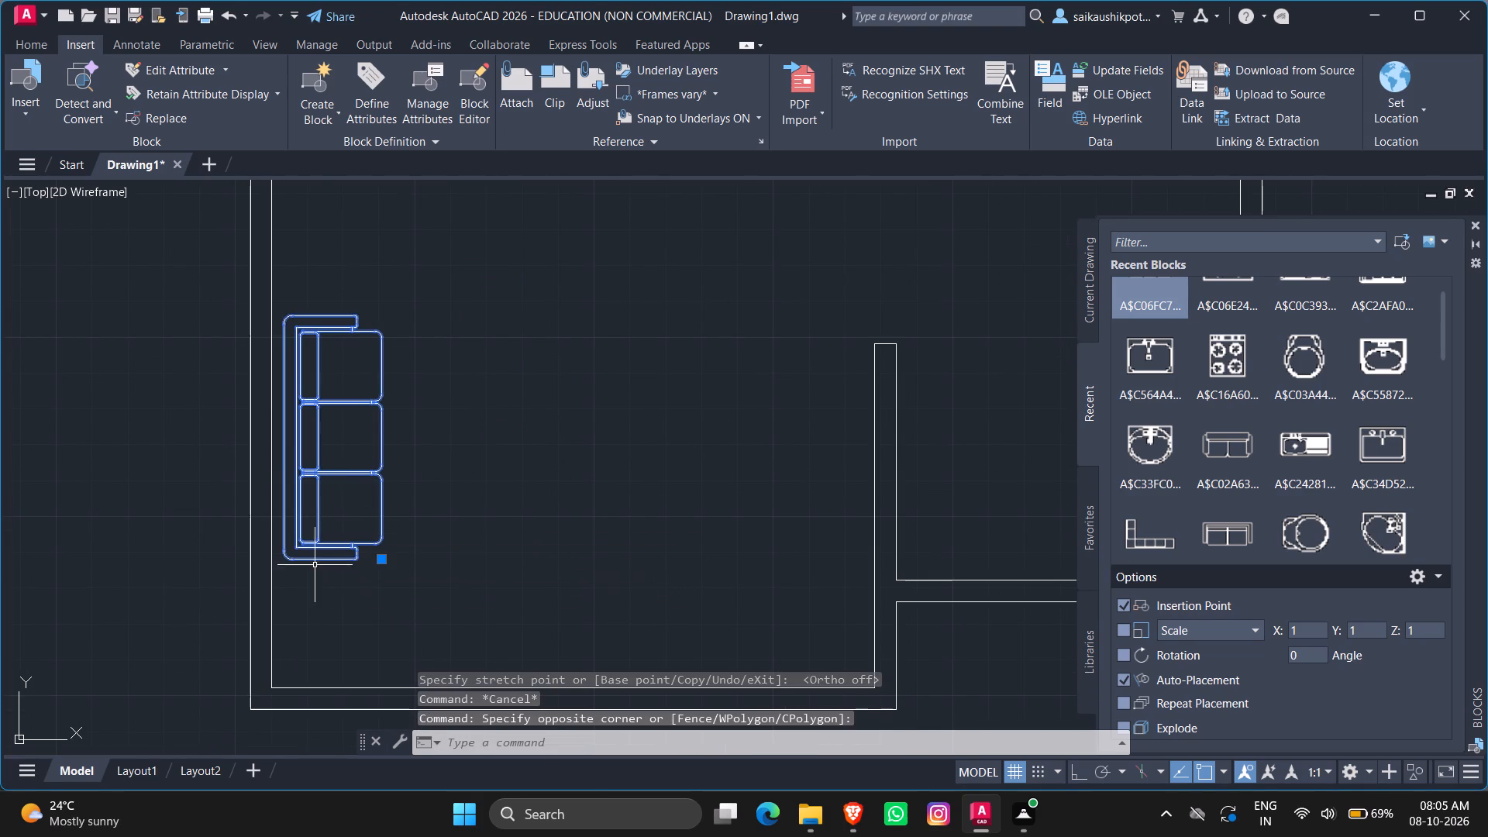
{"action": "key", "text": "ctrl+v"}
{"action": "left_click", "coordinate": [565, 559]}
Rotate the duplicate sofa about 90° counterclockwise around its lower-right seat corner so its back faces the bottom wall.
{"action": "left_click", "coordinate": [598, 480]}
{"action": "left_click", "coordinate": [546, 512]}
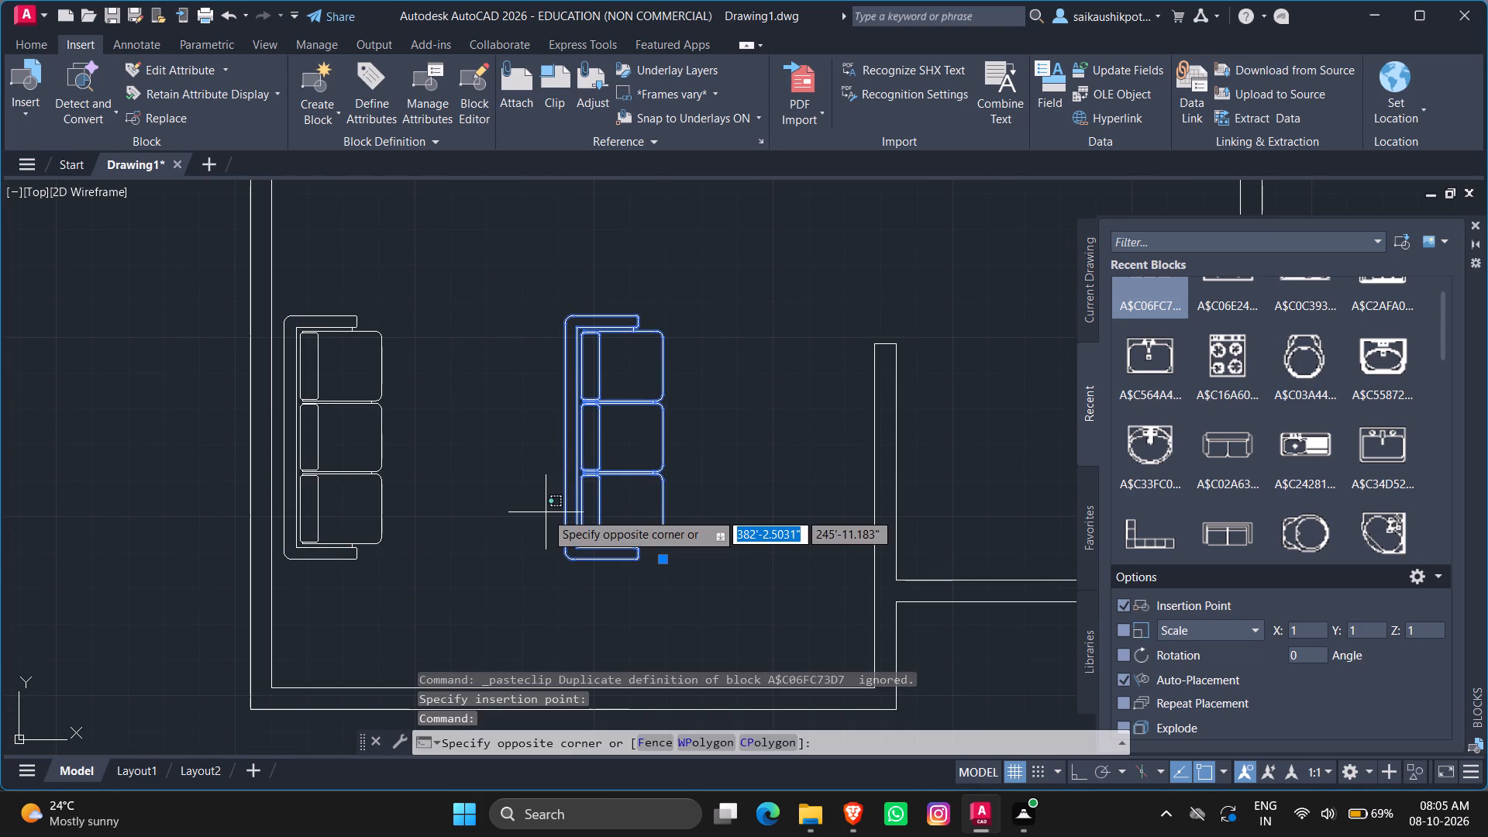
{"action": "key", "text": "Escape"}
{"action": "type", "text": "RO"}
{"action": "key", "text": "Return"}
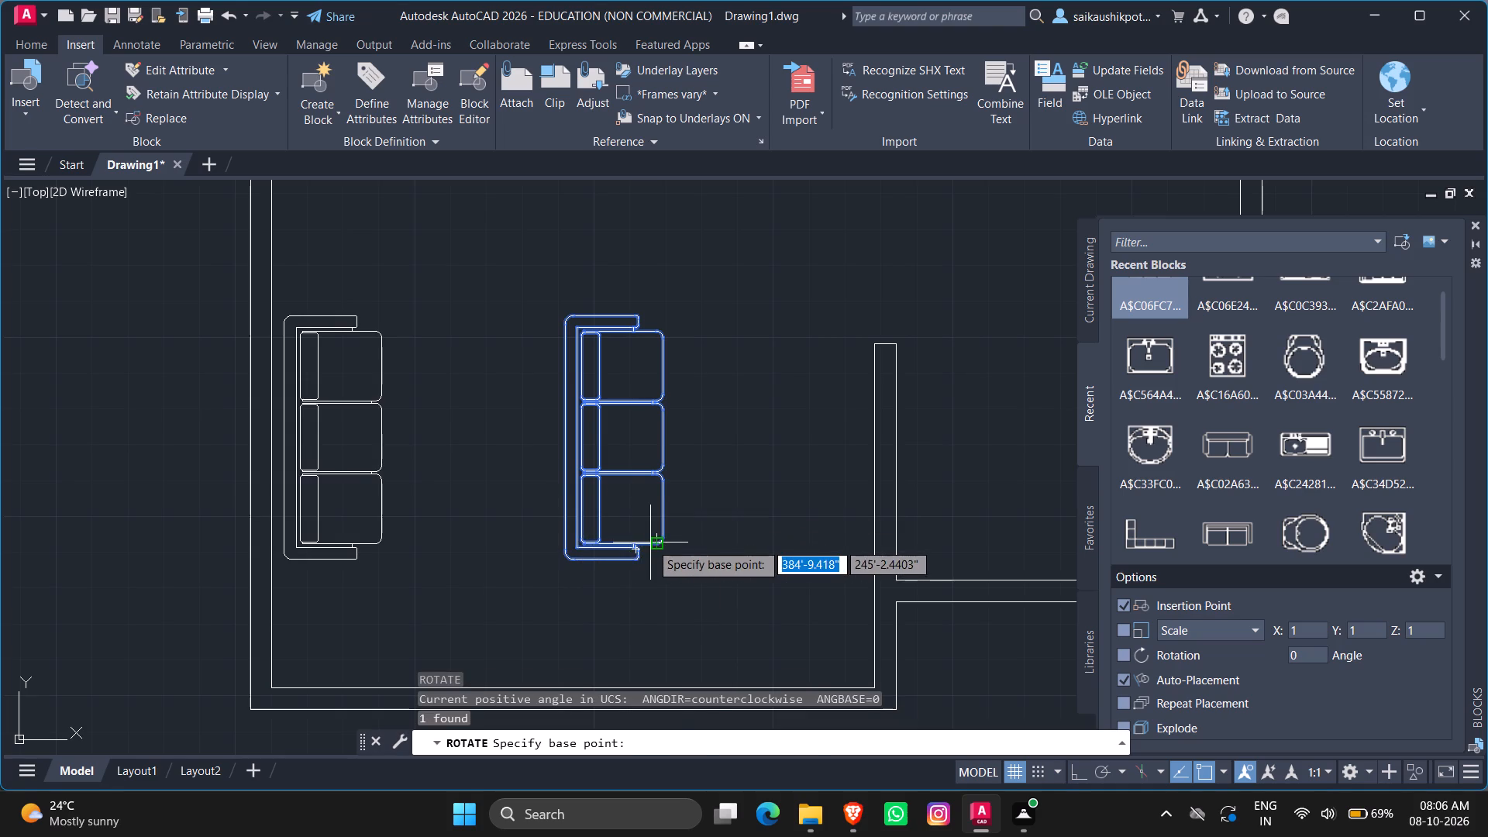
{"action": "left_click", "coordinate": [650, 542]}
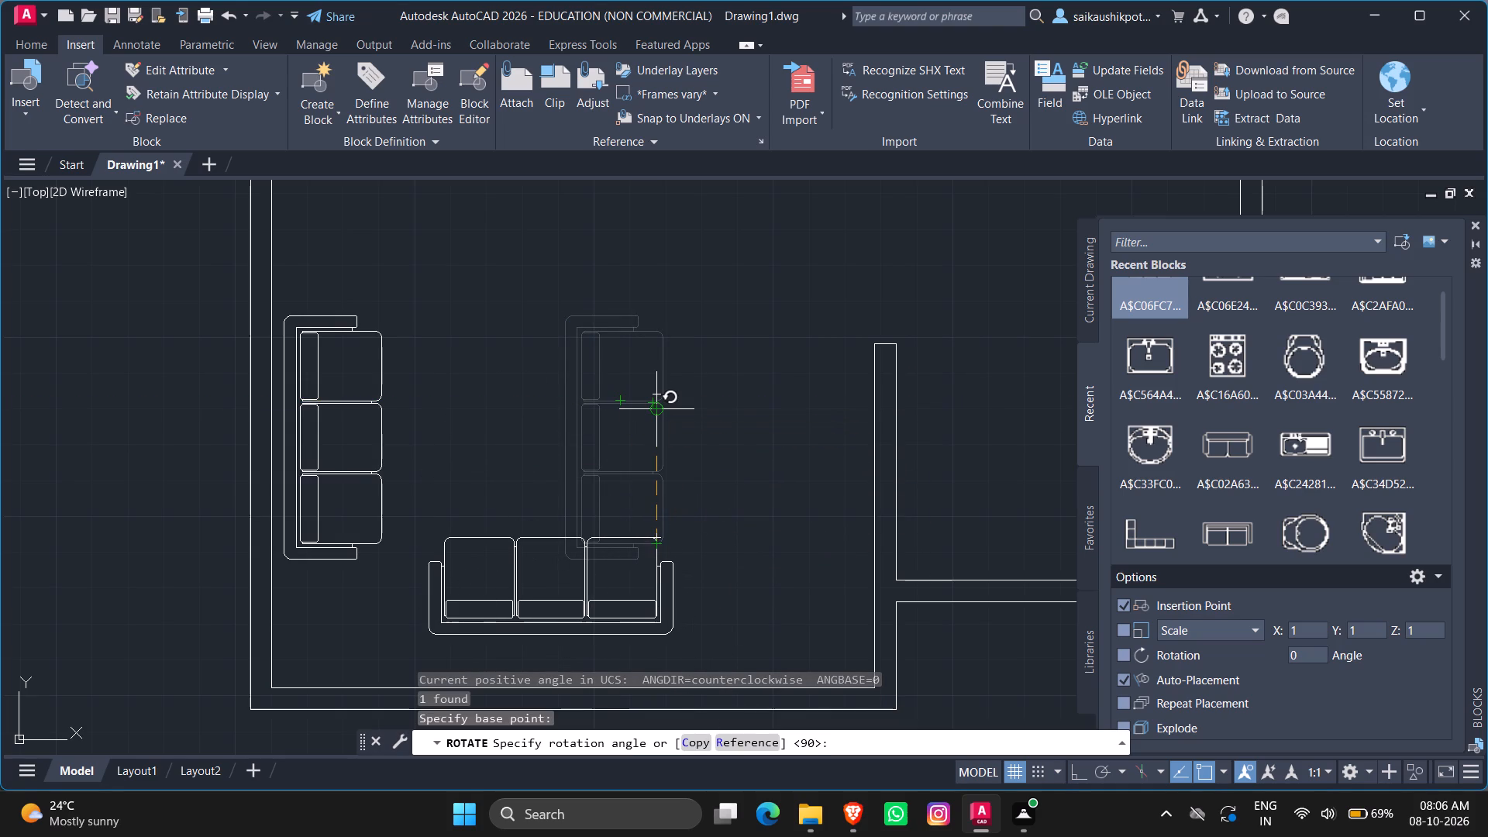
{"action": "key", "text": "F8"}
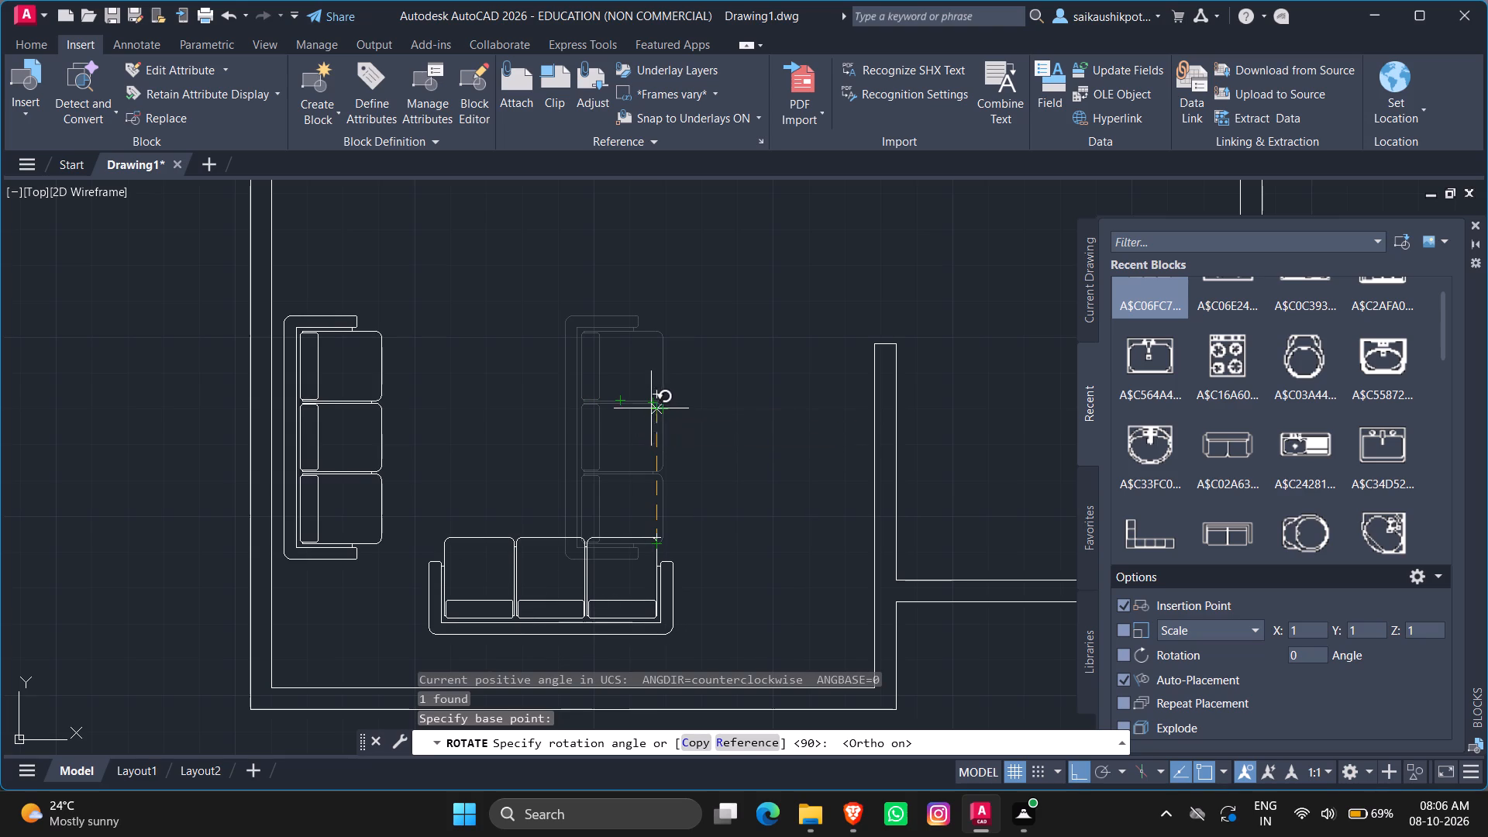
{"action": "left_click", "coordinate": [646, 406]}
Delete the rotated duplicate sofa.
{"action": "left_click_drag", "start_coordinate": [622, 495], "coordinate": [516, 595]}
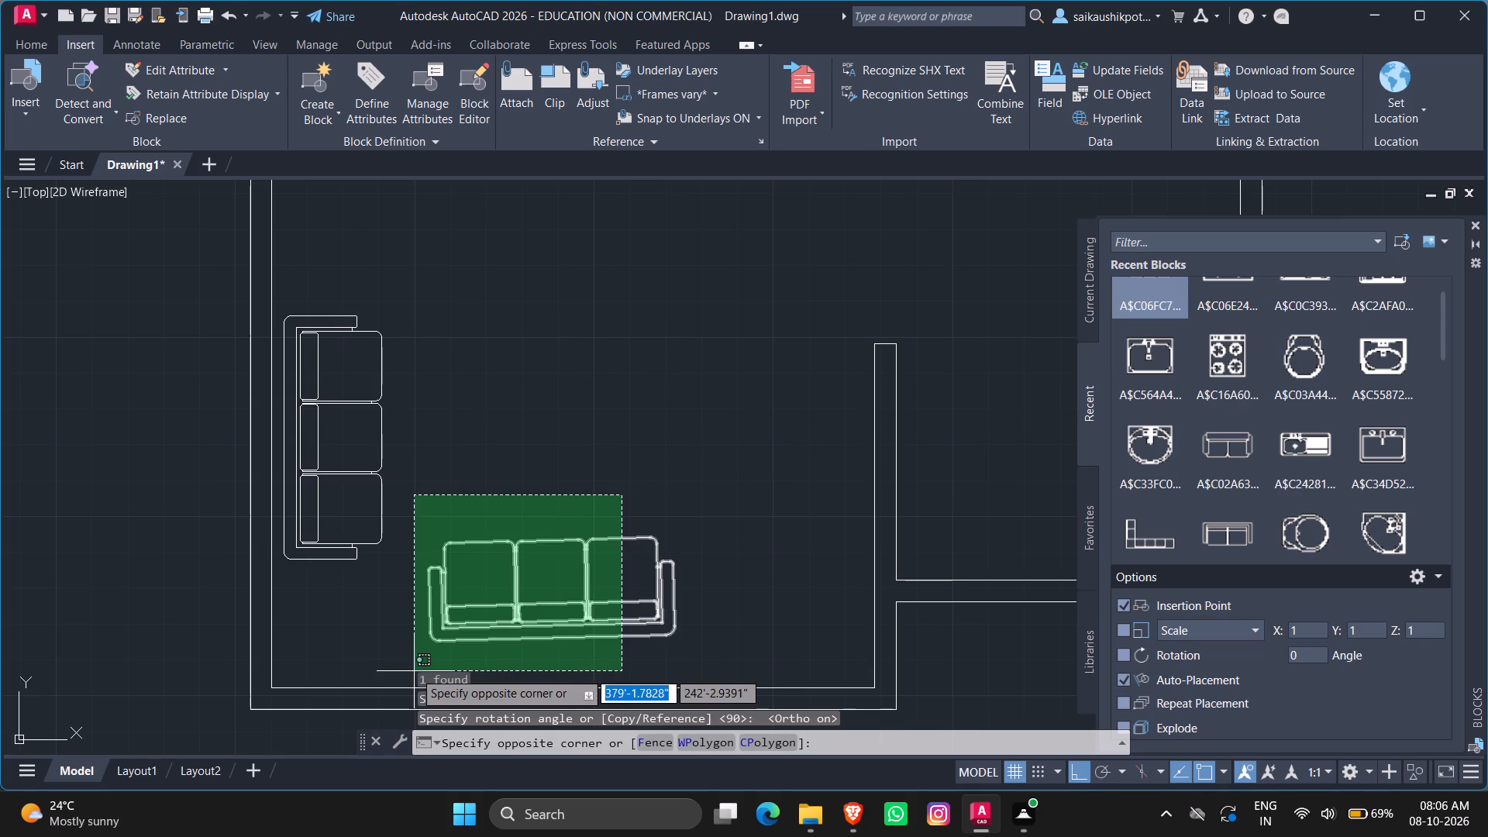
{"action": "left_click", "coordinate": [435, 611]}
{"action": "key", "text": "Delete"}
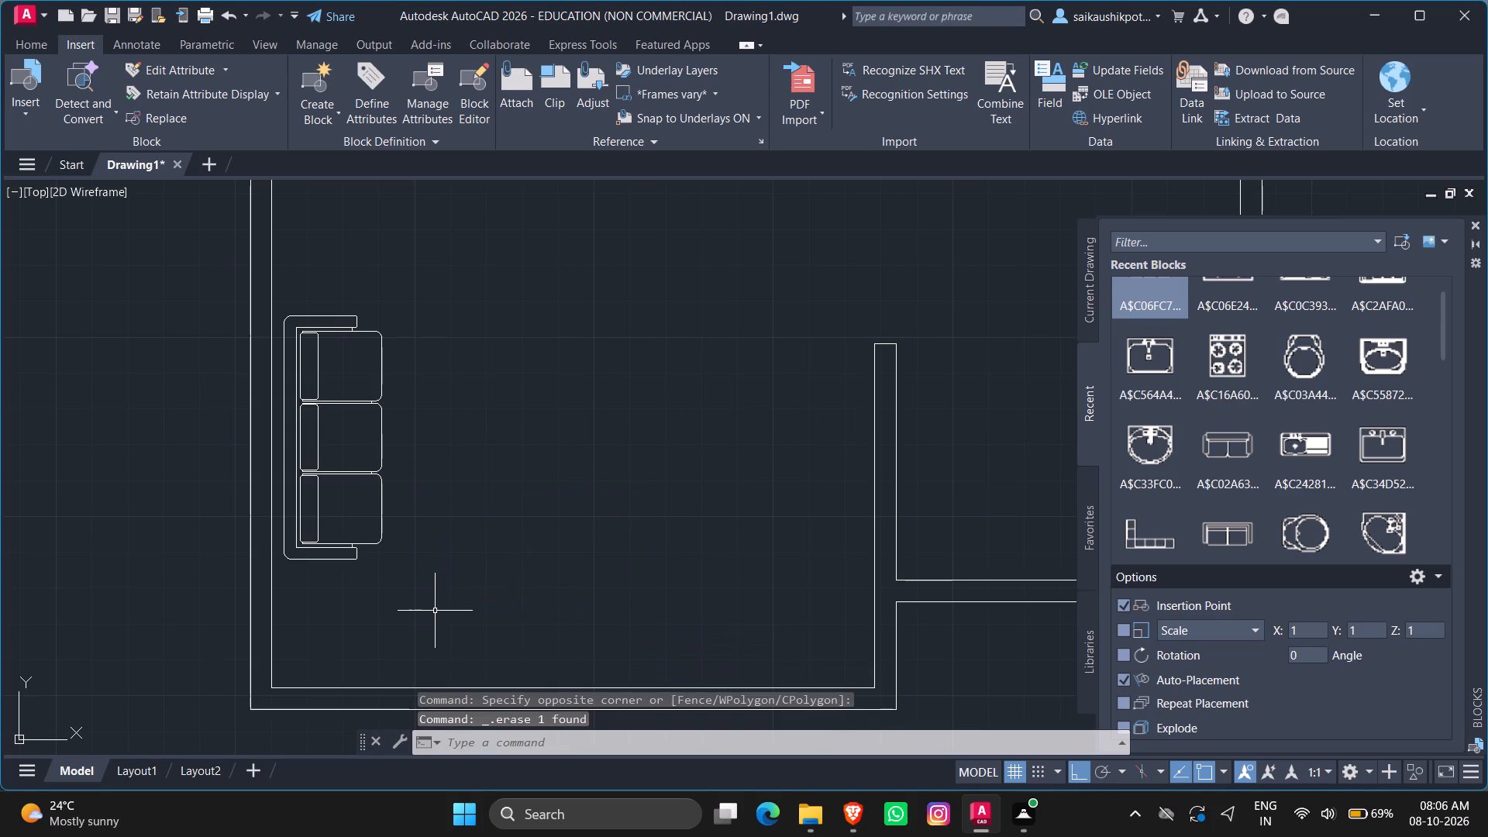
Copy the sofa beside the left wall and paste the duplicate in the middle of the room.
{"action": "left_click", "coordinate": [369, 536]}
{"action": "left_click", "coordinate": [328, 558]}
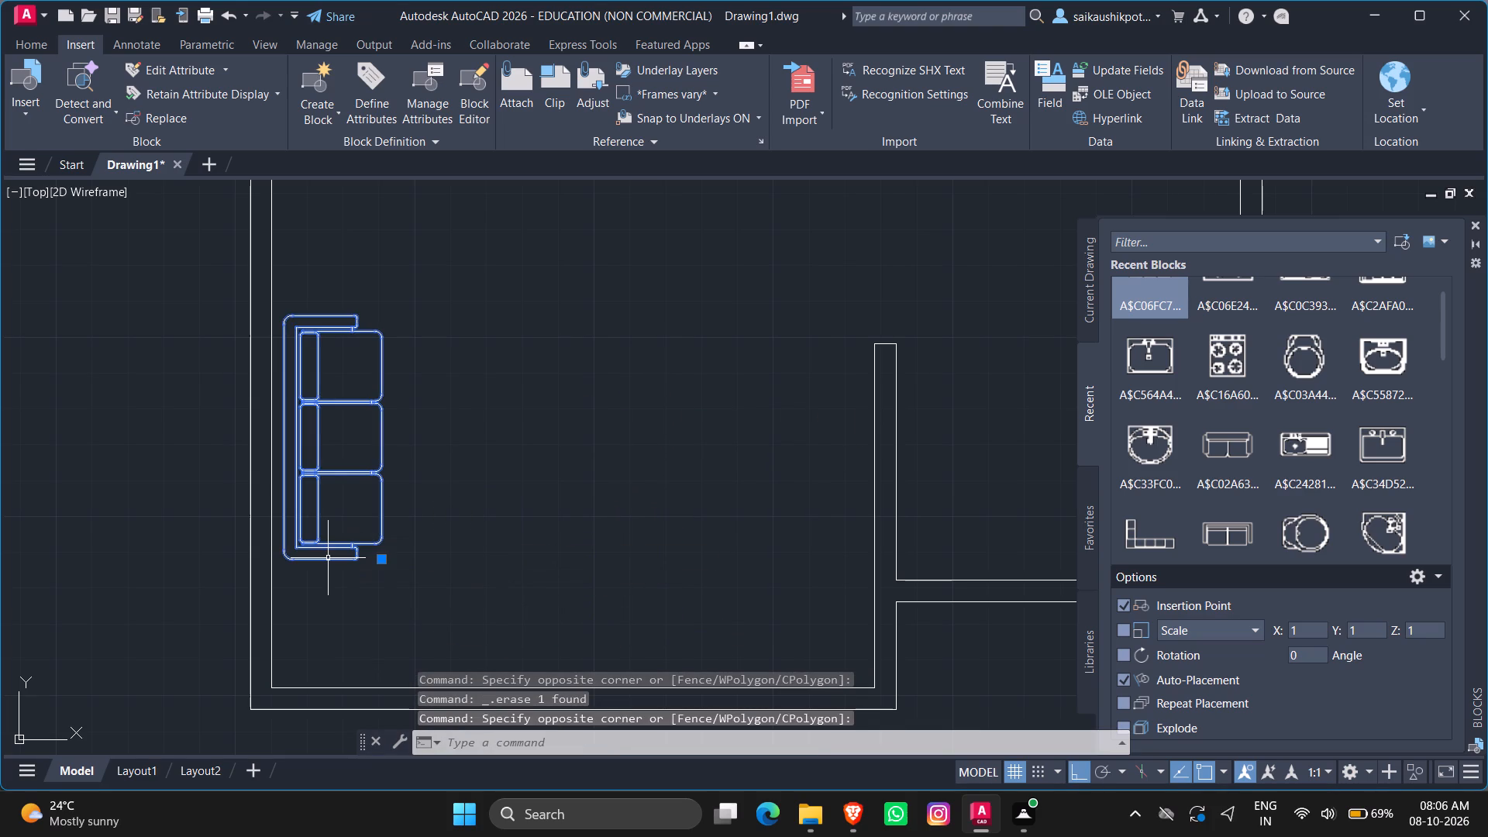
{"action": "key", "text": "ctrl+c"}
{"action": "key", "text": "ctrl+v"}
{"action": "left_click", "coordinate": [568, 547]}
Rotate the pasted sofa 90° counterclockwise about its lower-right seat corner so its back faces the bottom wall.
{"action": "left_click_drag", "start_coordinate": [732, 442], "coordinate": [703, 450]}
{"action": "left_click", "coordinate": [591, 488]}
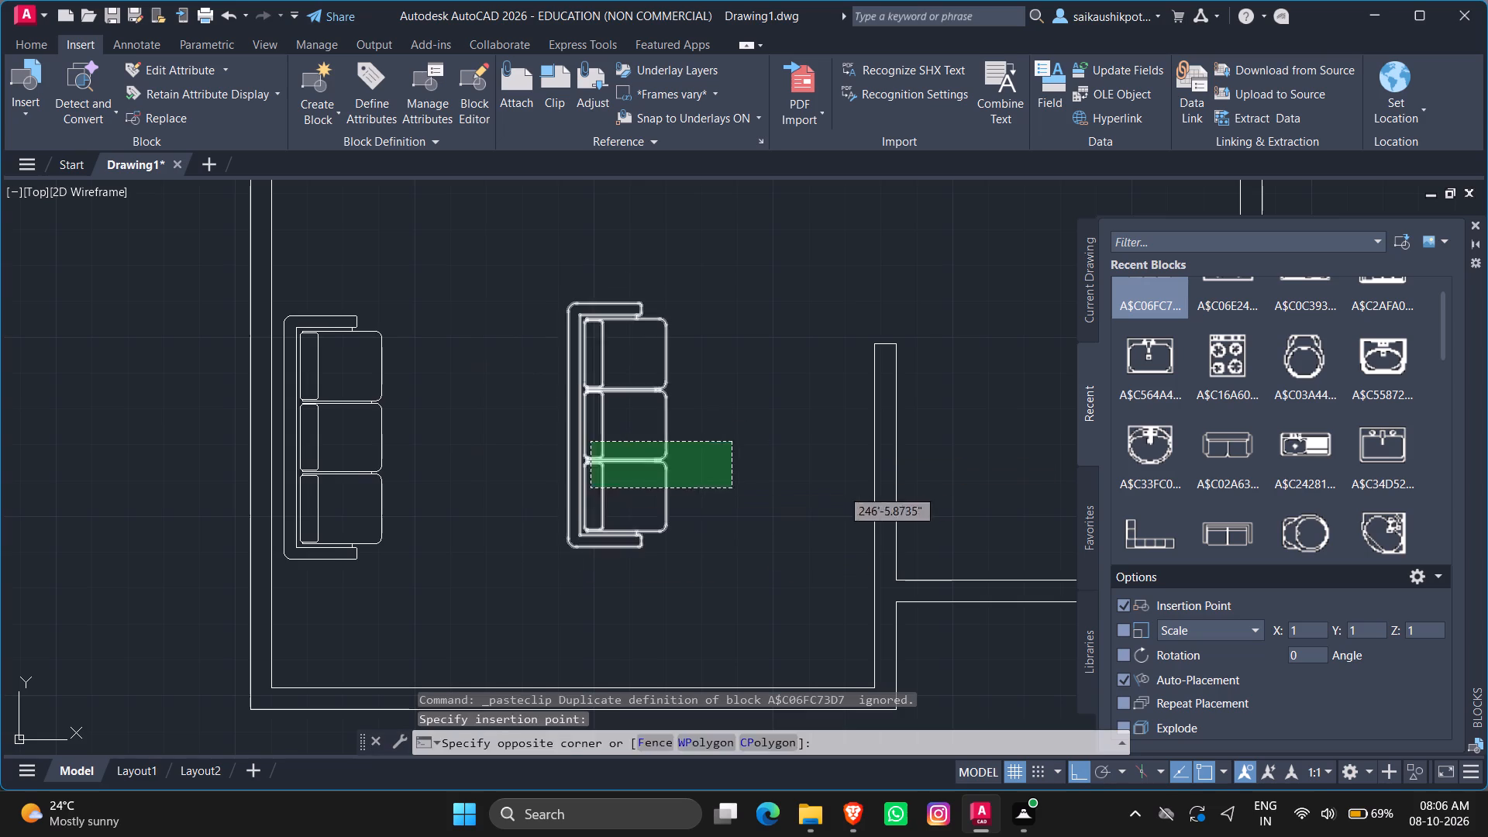
{"action": "type", "text": "RO"}
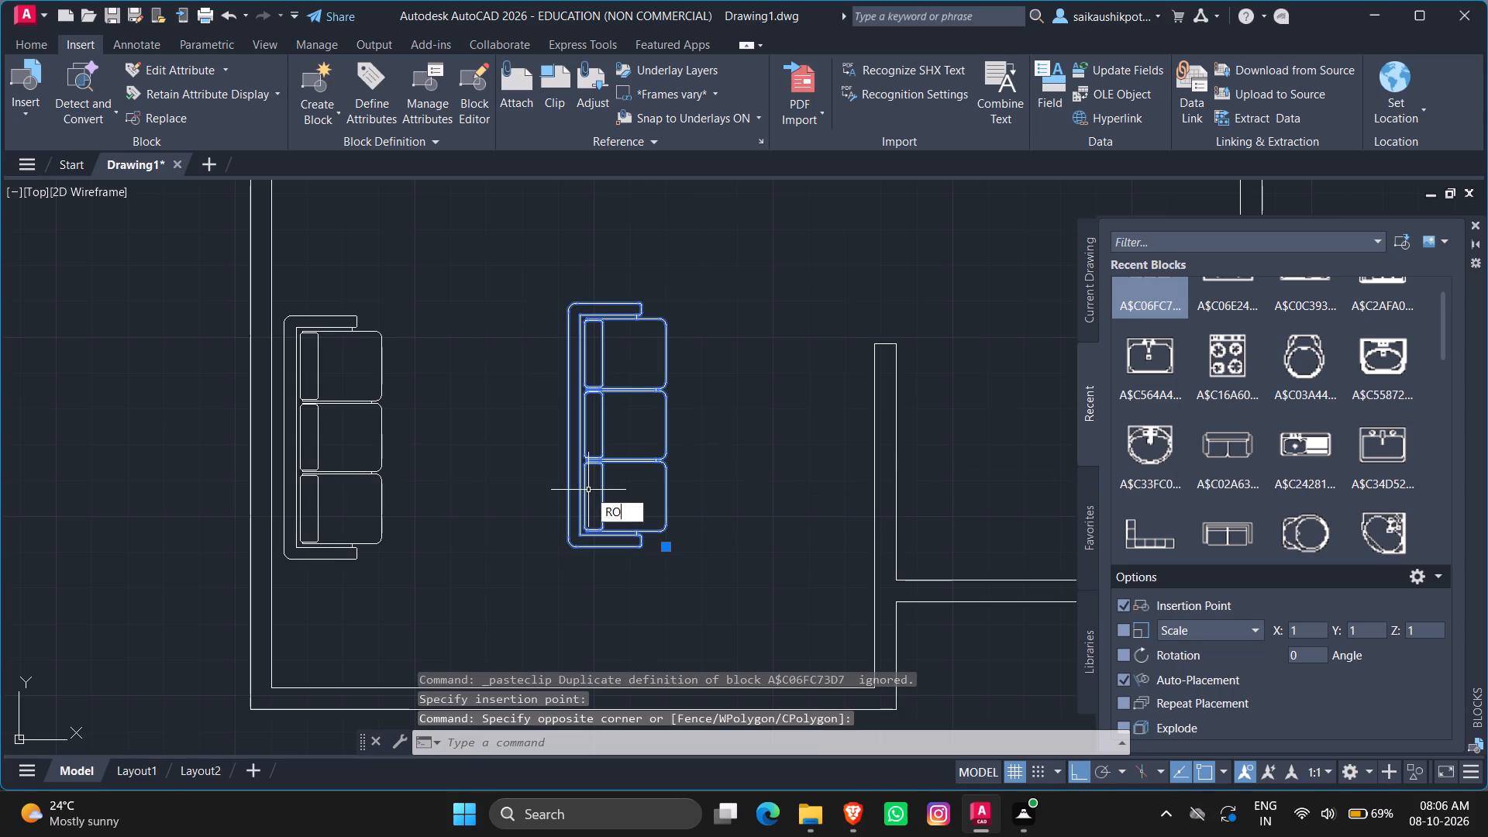
{"action": "key", "text": "Return"}
{"action": "left_click", "coordinate": [656, 536]}
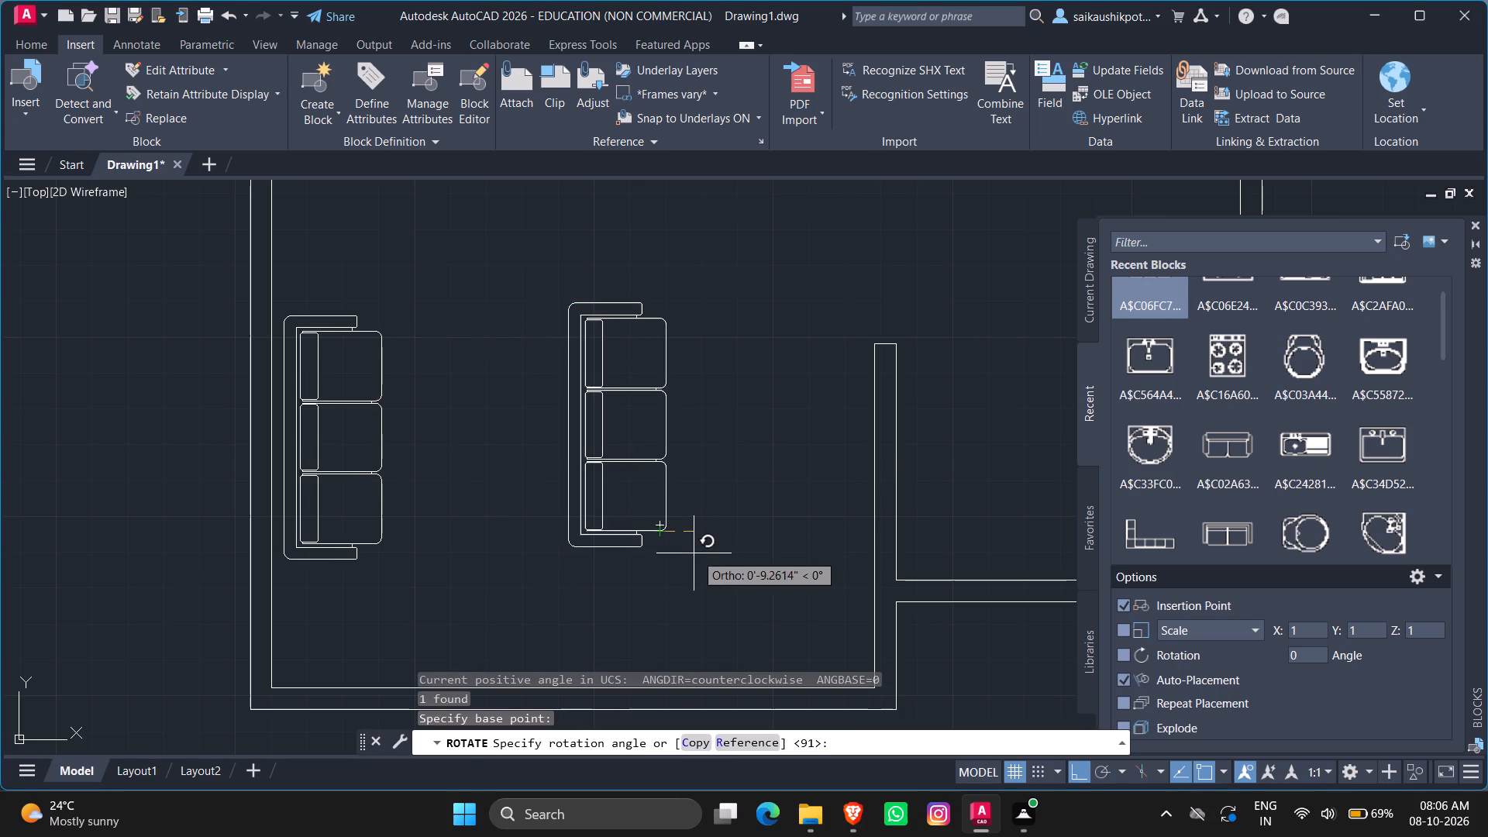
{"action": "left_click", "coordinate": [640, 474]}
{"action": "left_click_drag", "start_coordinate": [767, 551], "coordinate": [754, 552]}
{"action": "left_click", "coordinate": [613, 573]}
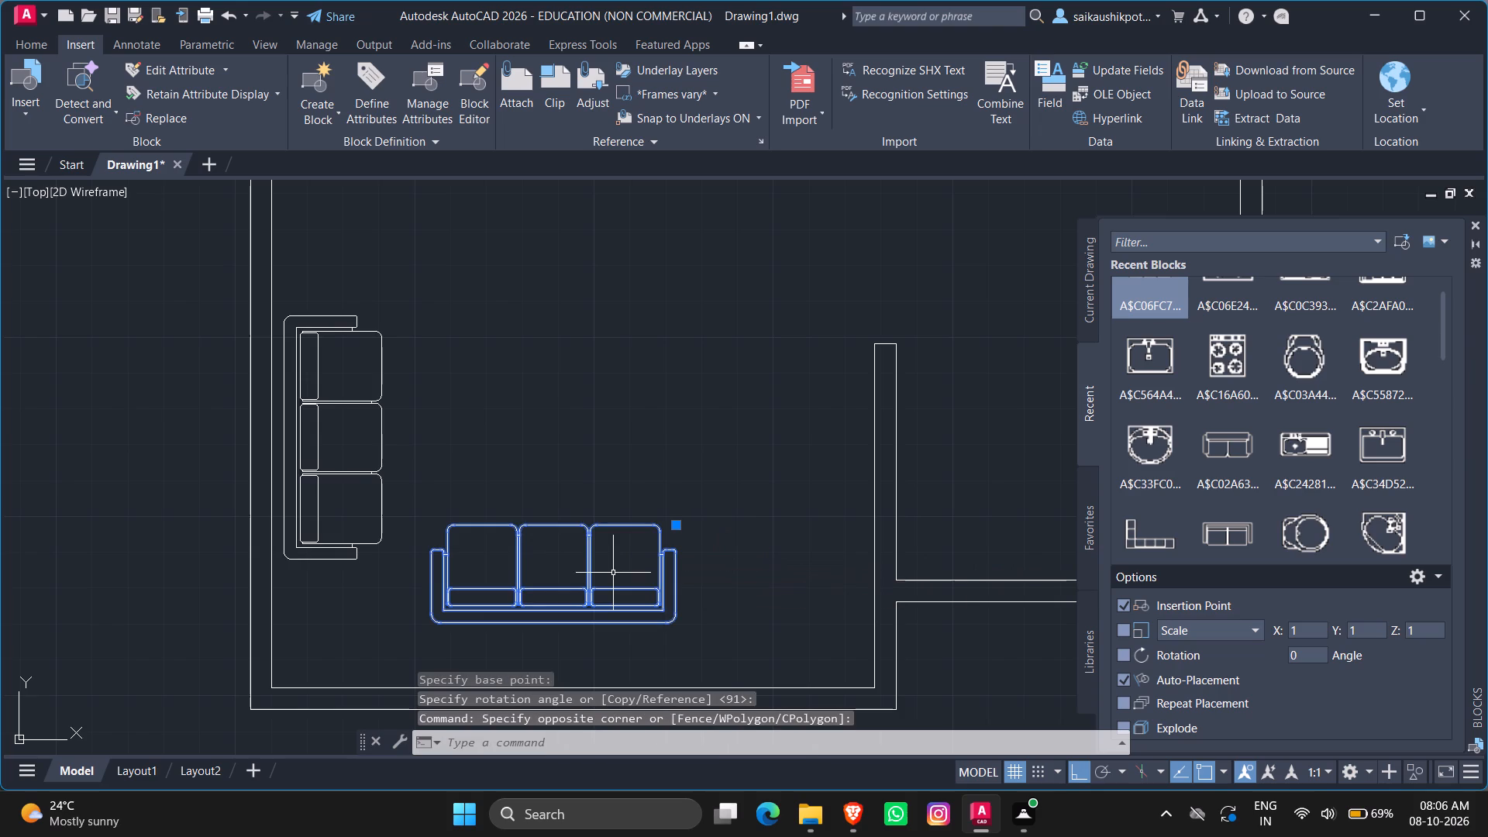
{"action": "key", "text": "Escape"}
Move the rotated sofa about 1'-4" straight down so its back sits just above the bottom wall.
{"action": "scroll", "coordinate": [582, 573], "scroll_direction": "up", "scroll_amount": 2}
{"action": "scroll", "coordinate": [672, 477], "scroll_direction": "down", "scroll_amount": 2}
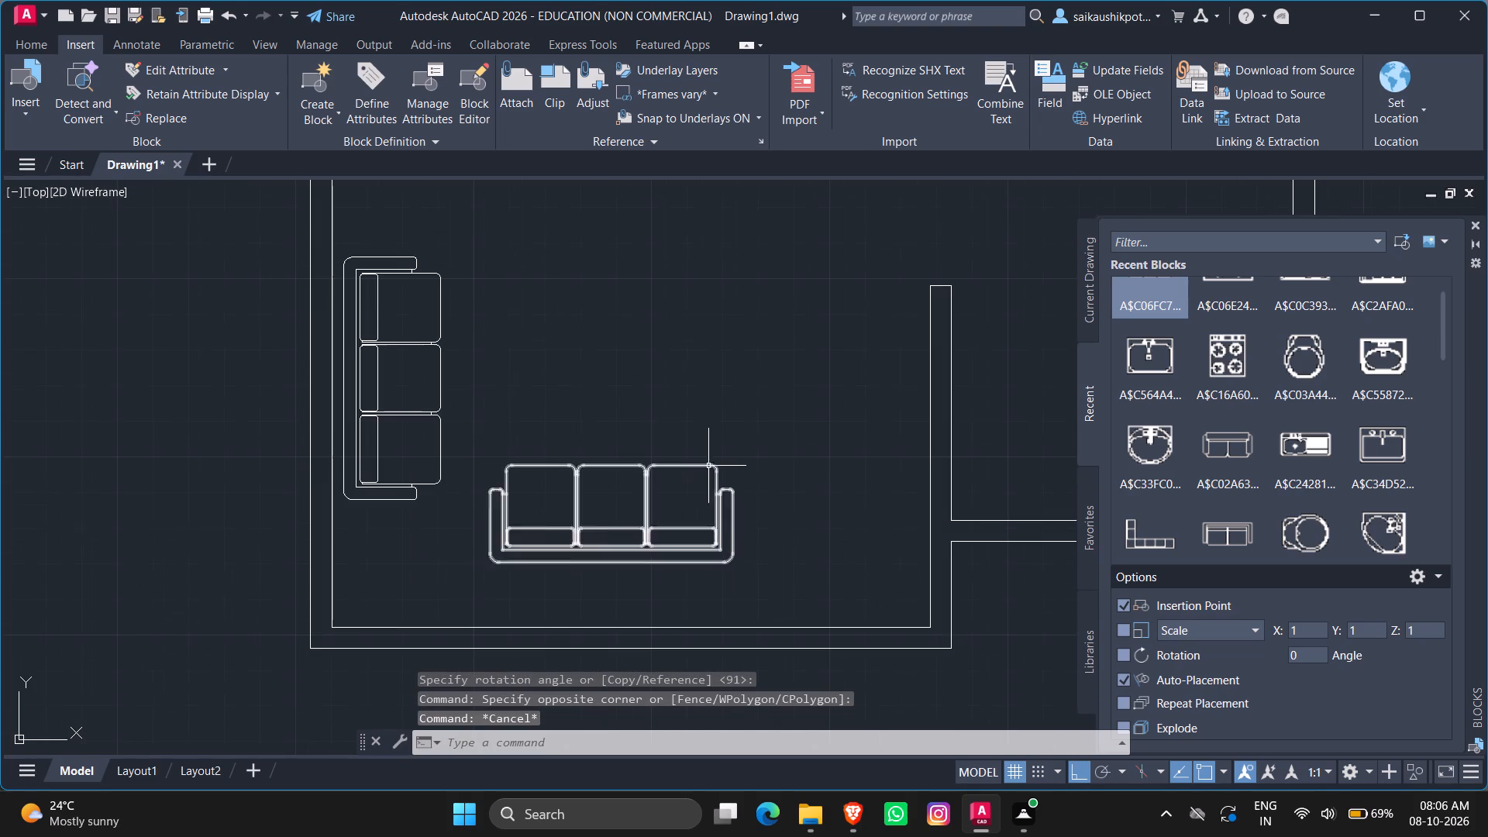
{"action": "left_click", "coordinate": [630, 550]}
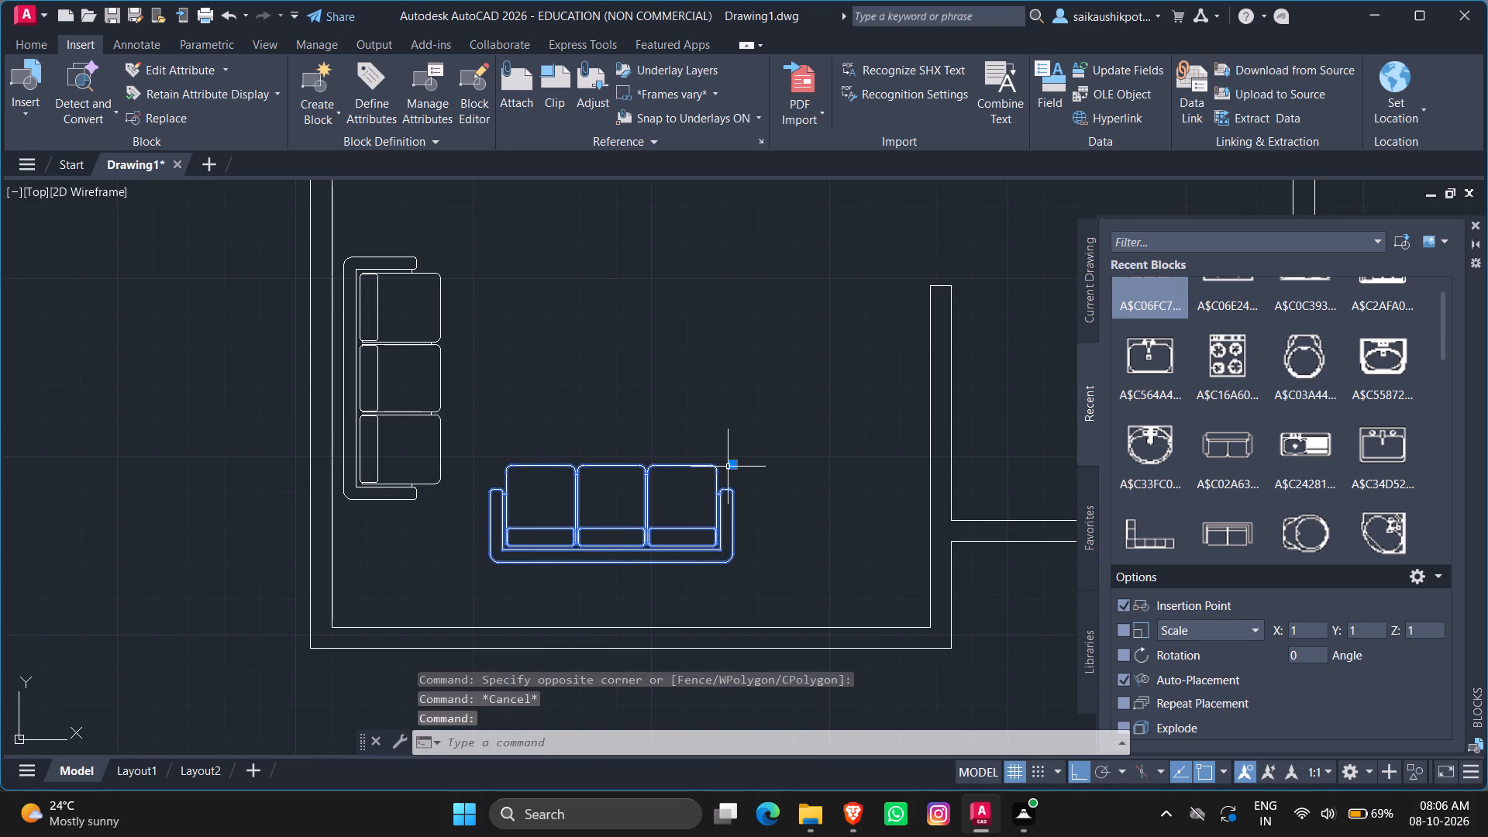
{"action": "left_click", "coordinate": [734, 467]}
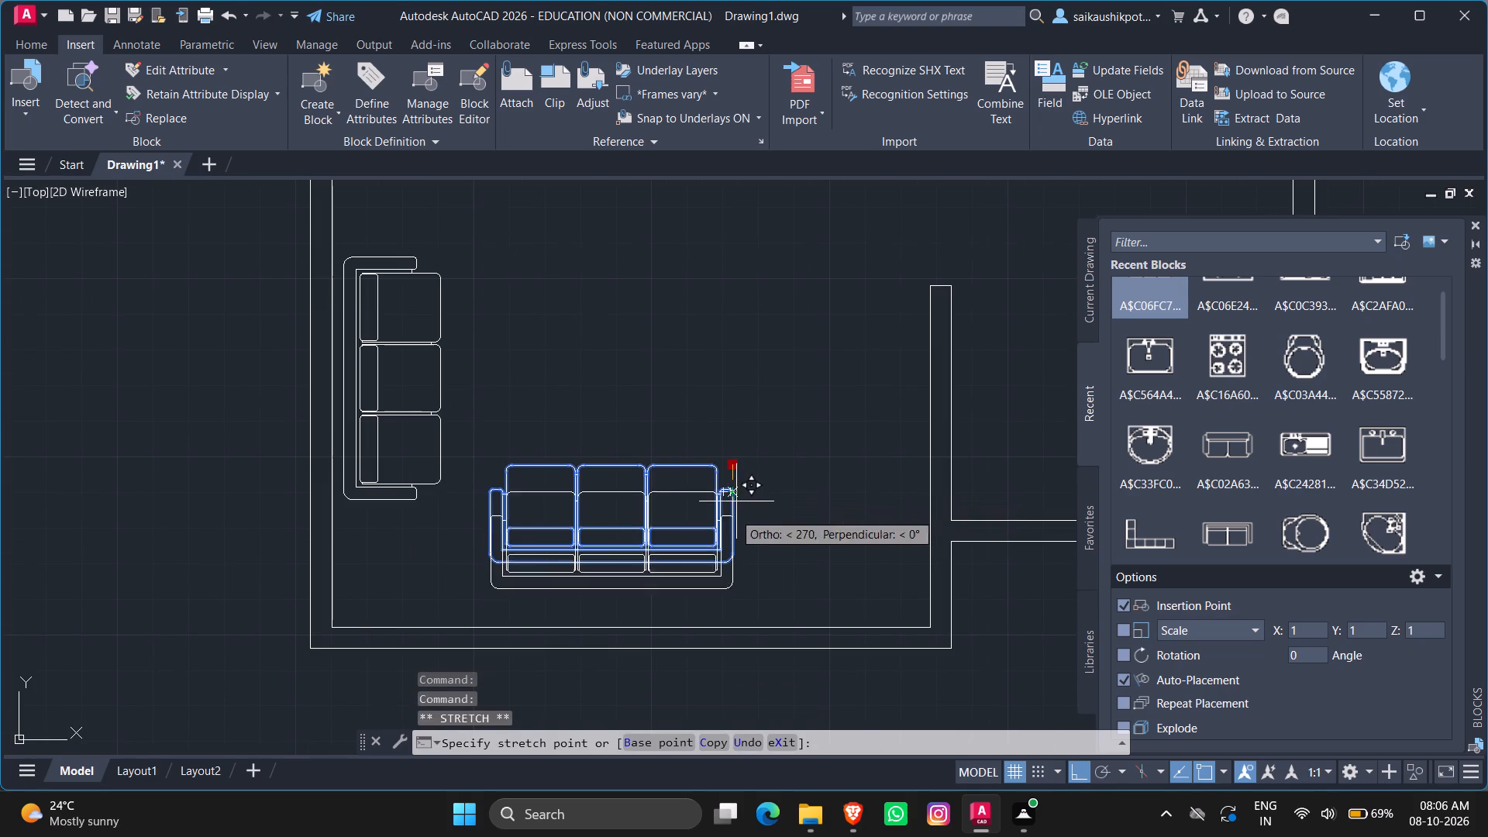
{"action": "scroll", "coordinate": [725, 520], "scroll_direction": "up", "scroll_amount": 2}
{"action": "scroll", "coordinate": [742, 494], "scroll_direction": "down", "scroll_amount": 2}
{"action": "scroll", "coordinate": [742, 491], "scroll_direction": "up", "scroll_amount": 1}
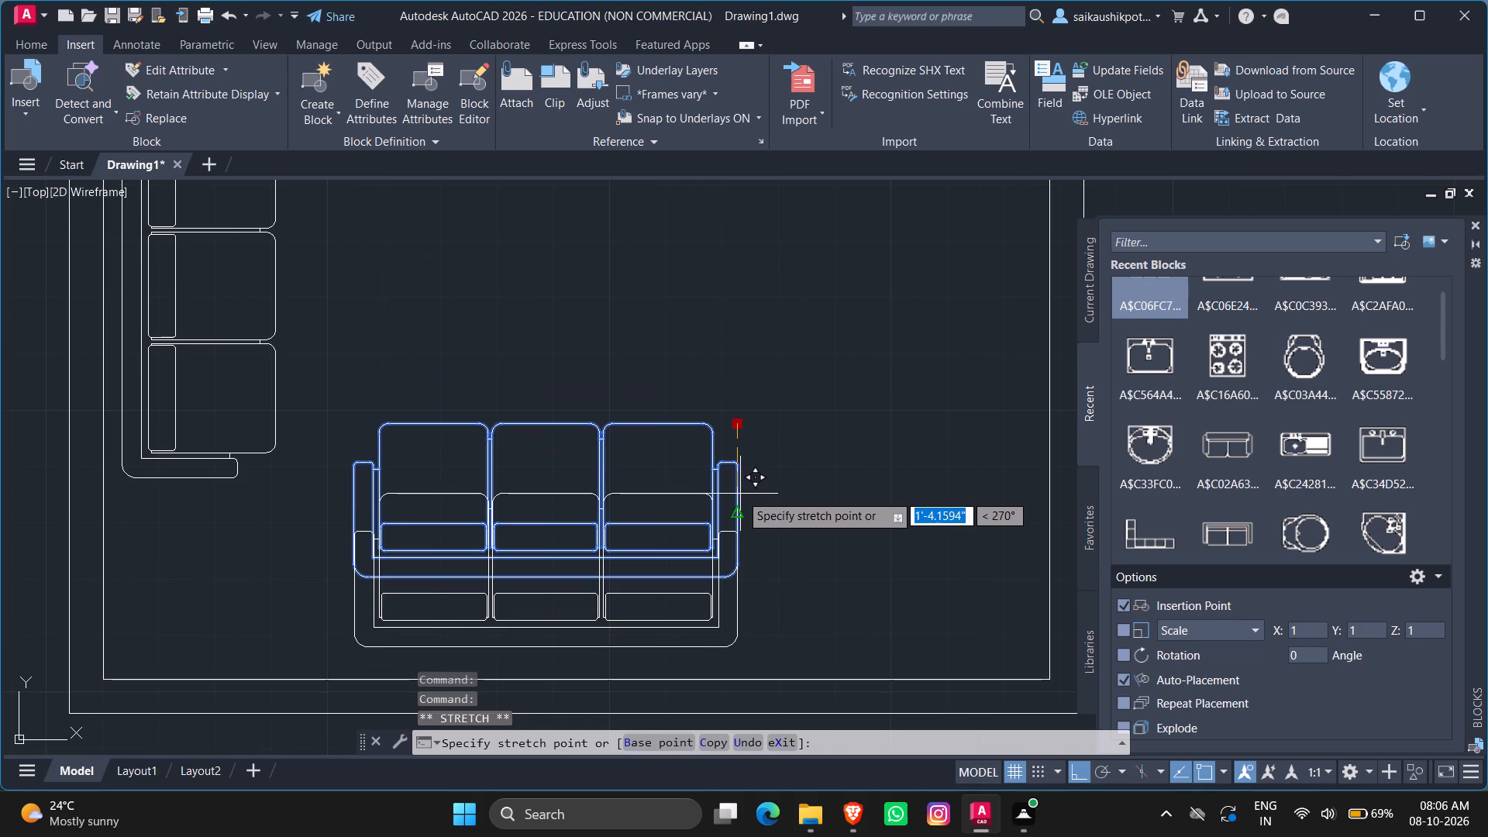
{"action": "key", "text": "F8"}
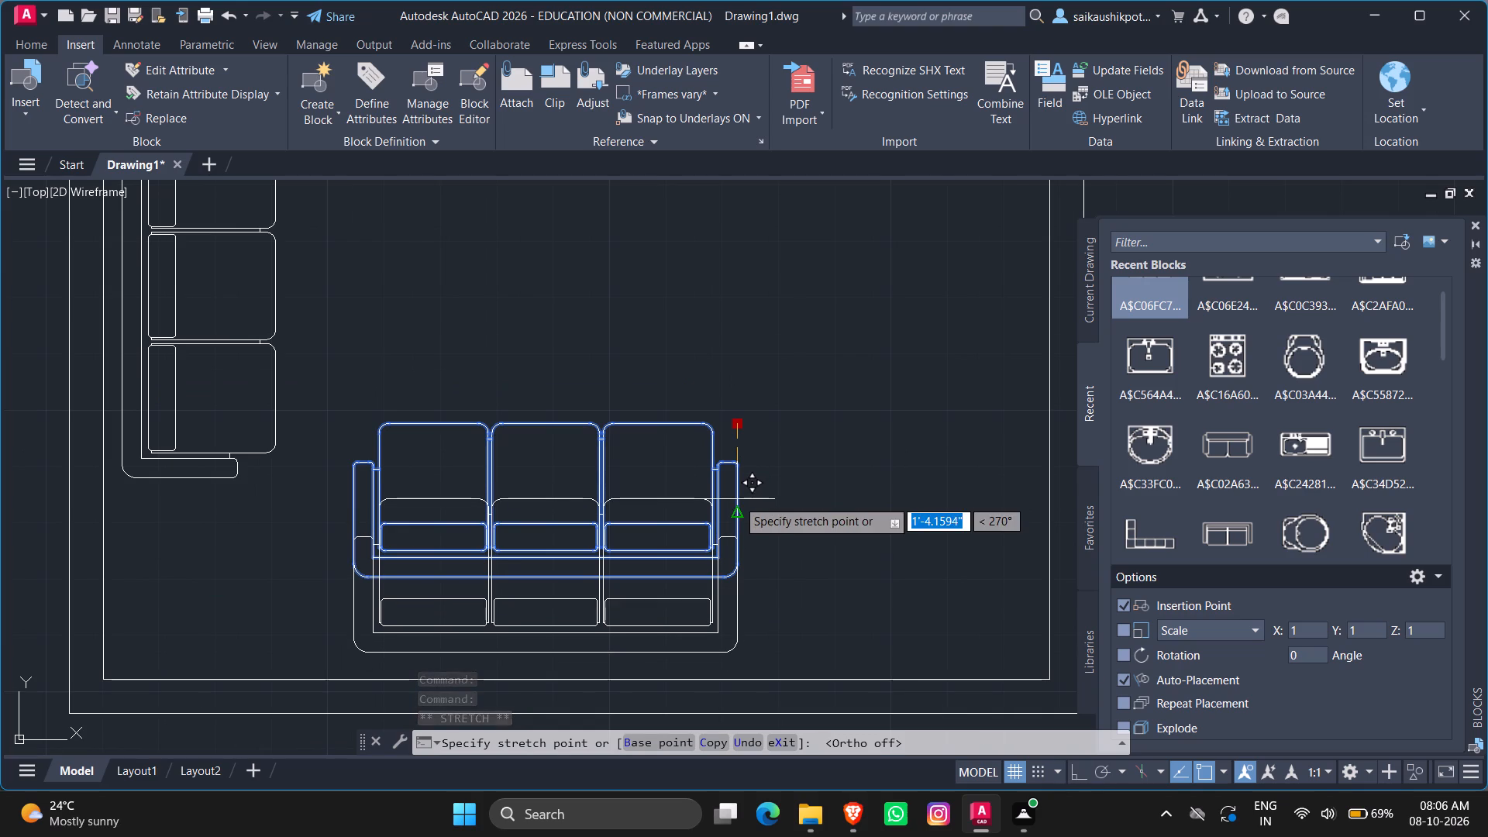
{"action": "scroll", "coordinate": [726, 494], "scroll_direction": "up", "scroll_amount": 2}
{"action": "scroll", "coordinate": [731, 491], "scroll_direction": "down", "scroll_amount": 3}
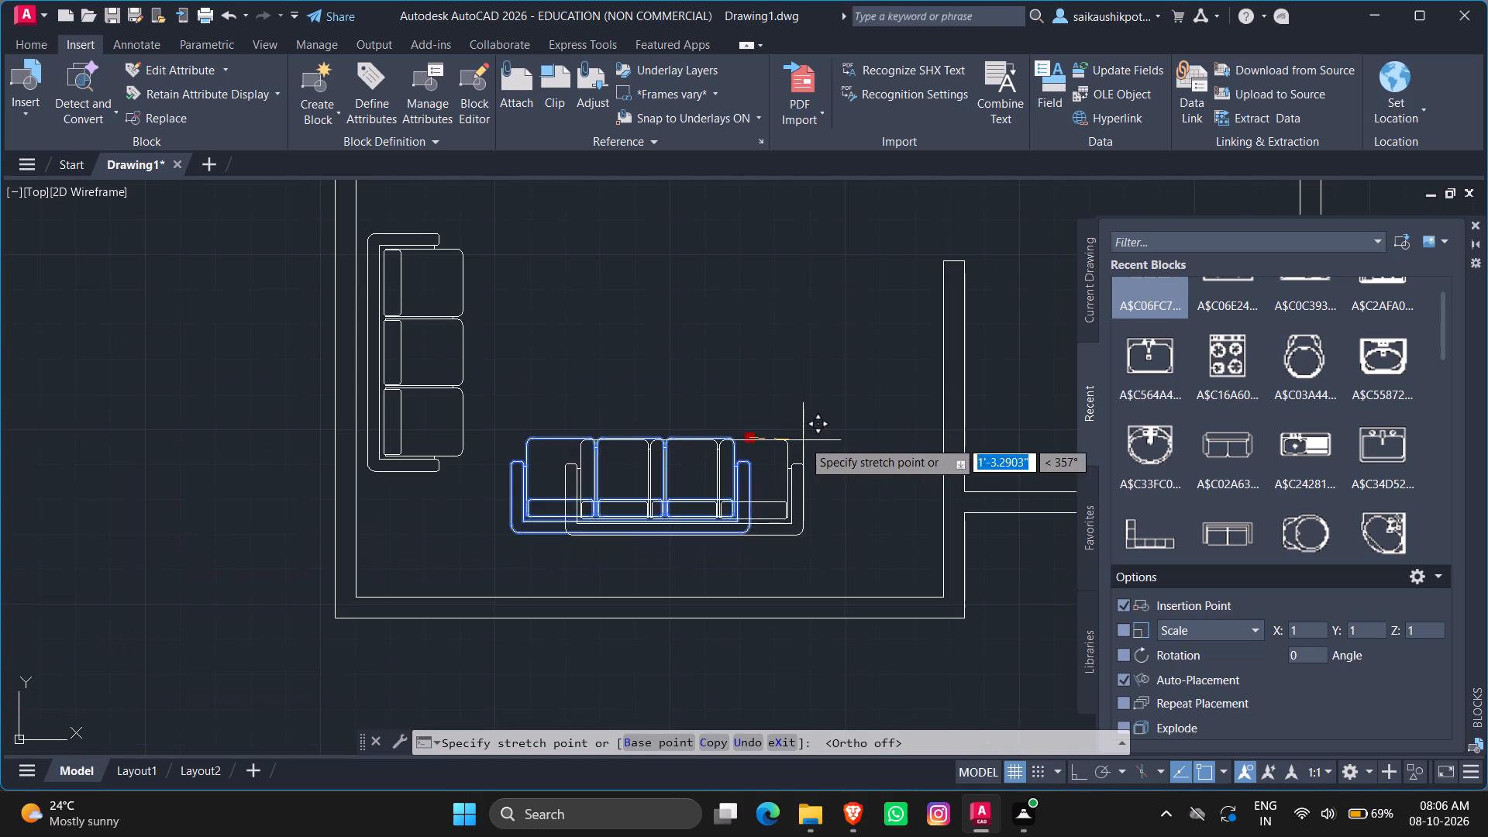
{"action": "left_click", "coordinate": [753, 485]}
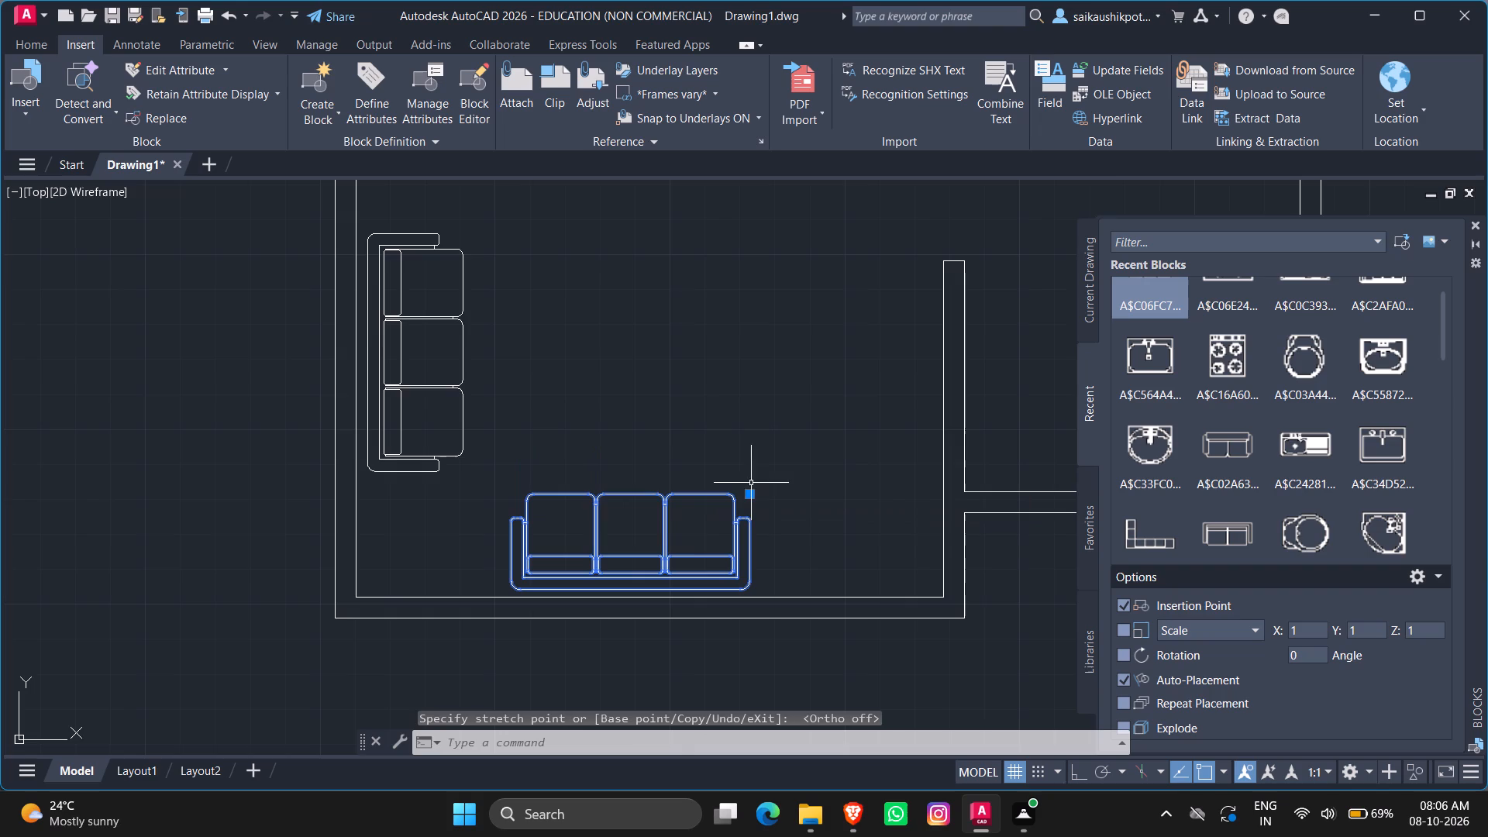
{"action": "scroll", "coordinate": [649, 573], "scroll_direction": "up", "scroll_amount": 1}
{"action": "key", "text": "Escape"}
{"action": "scroll", "coordinate": [743, 486], "scroll_direction": "down", "scroll_amount": 1}
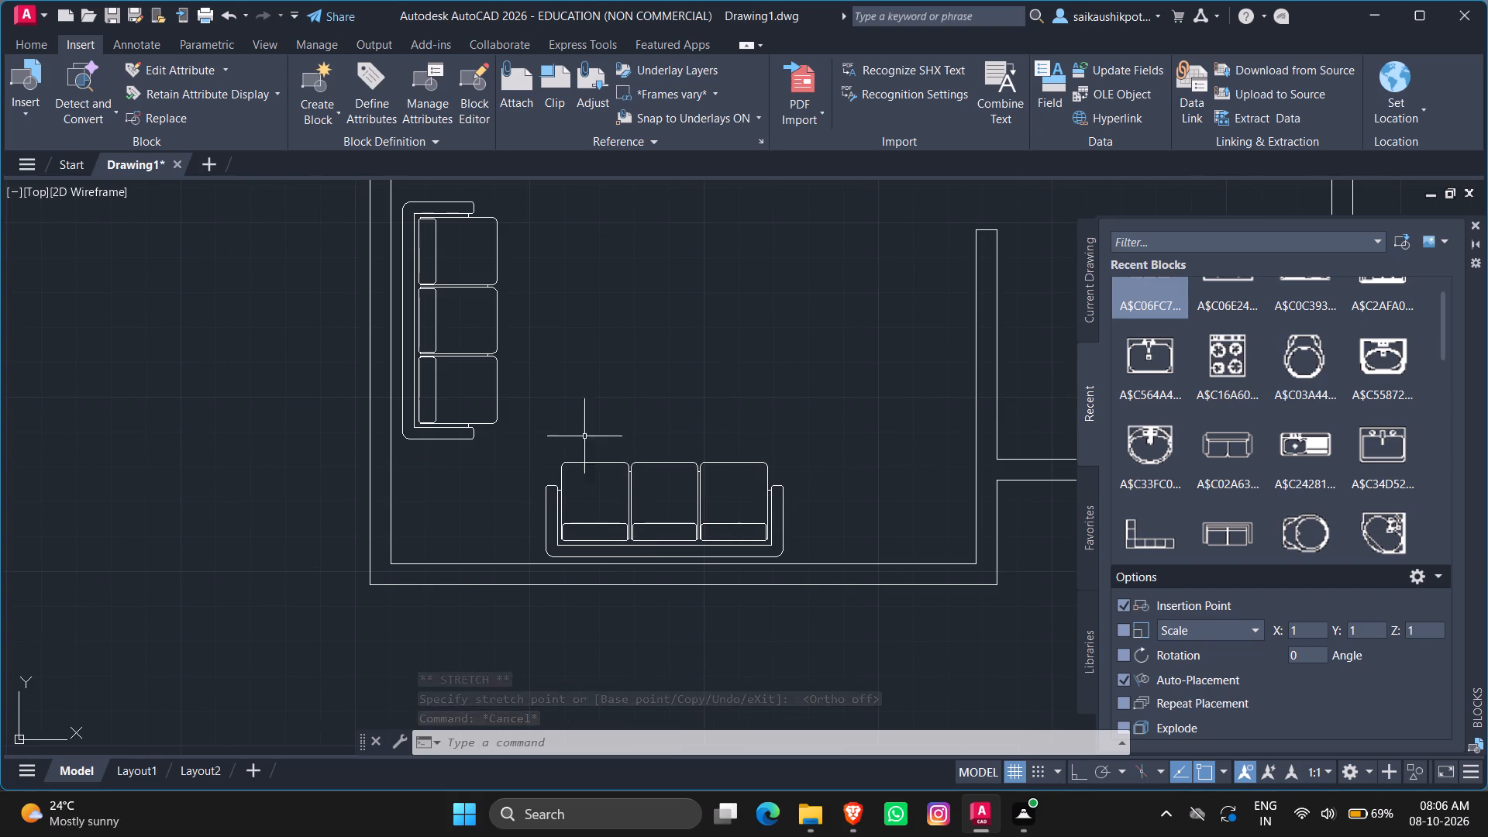
{"action": "key", "text": "Escape"}
{"action": "key", "text": "Escape"}
{"action": "key", "text": "Escape"}
Draw a rectangular coffee table about 3'-4" wide and 2'-6" deep in front of the two sofas.
{"action": "left_click", "coordinate": [40, 46]}
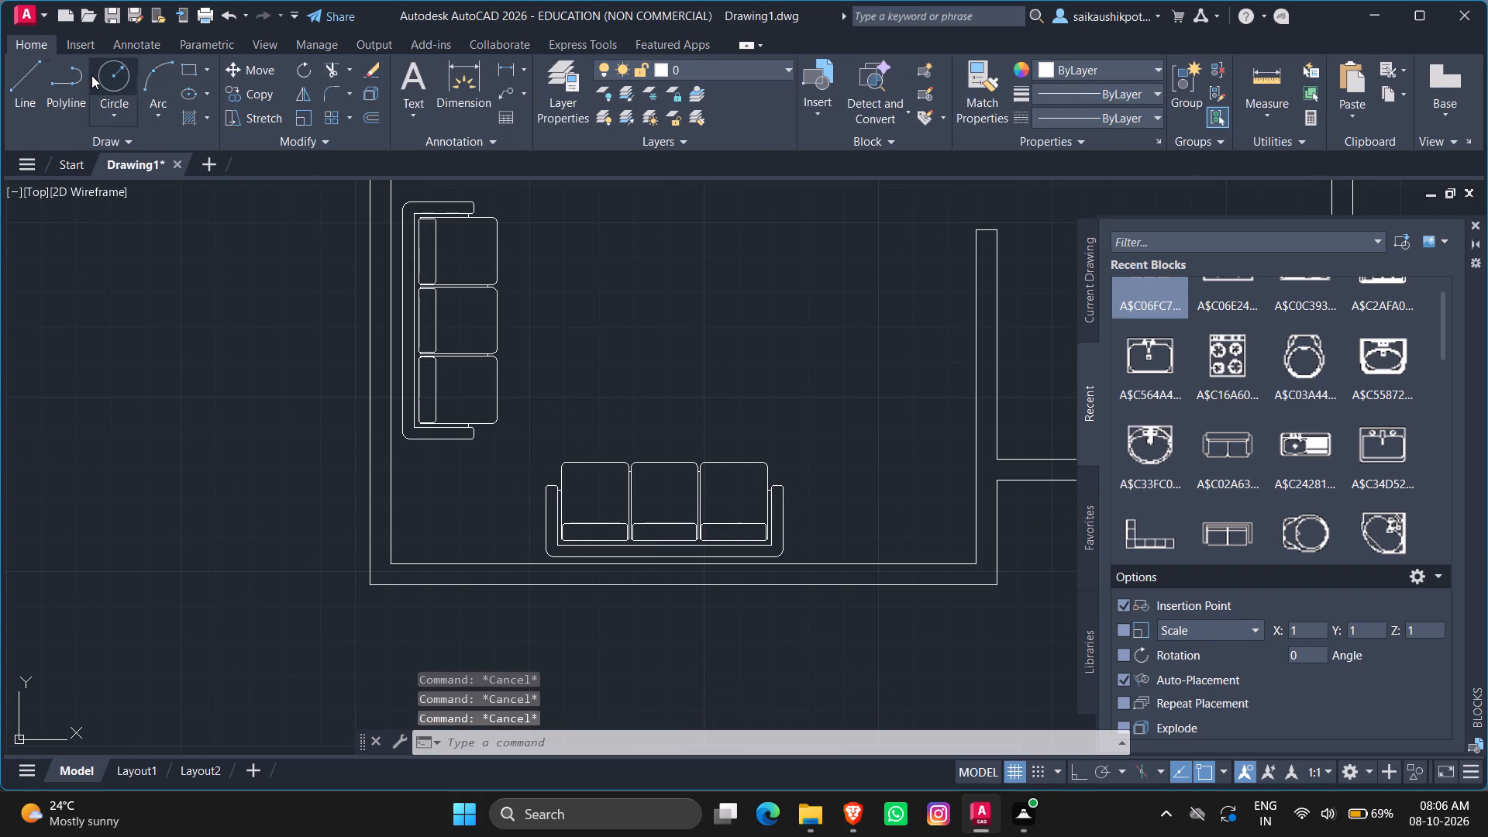
{"action": "left_click", "coordinate": [187, 70]}
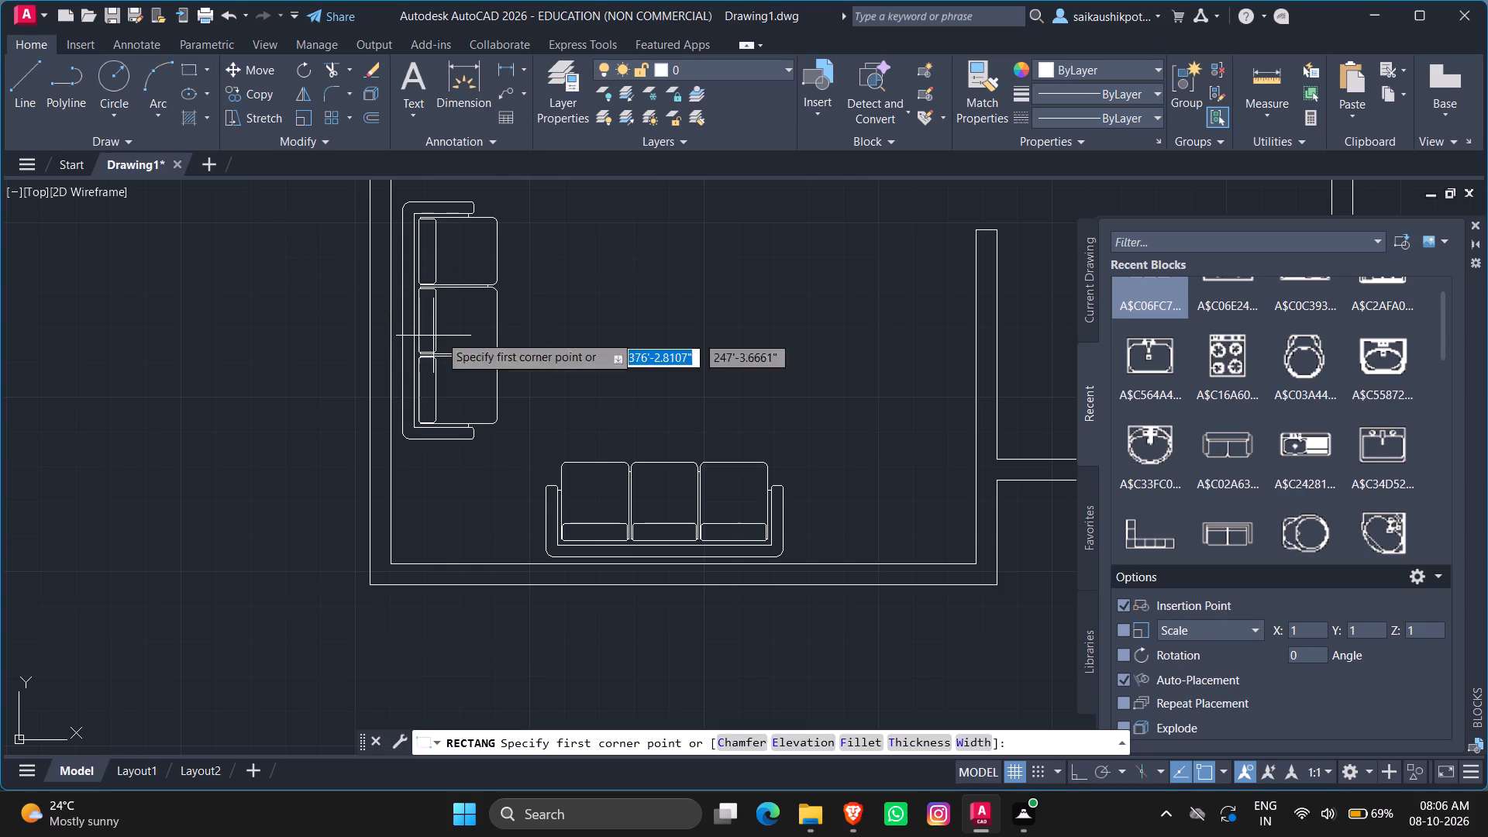
{"action": "left_click", "coordinate": [589, 283]}
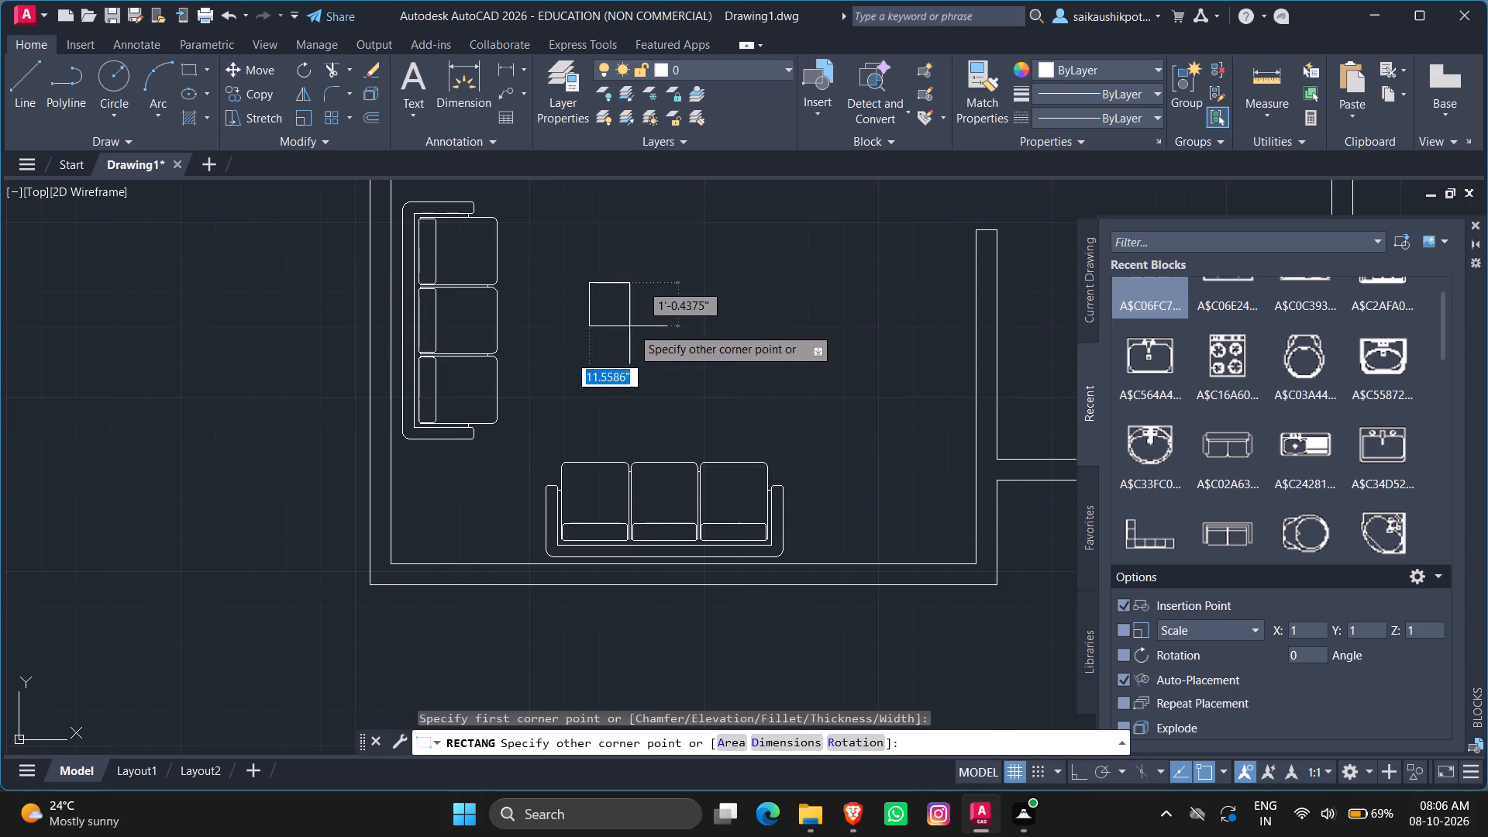
{"action": "left_click", "coordinate": [729, 388]}
{"action": "key", "text": "Escape"}
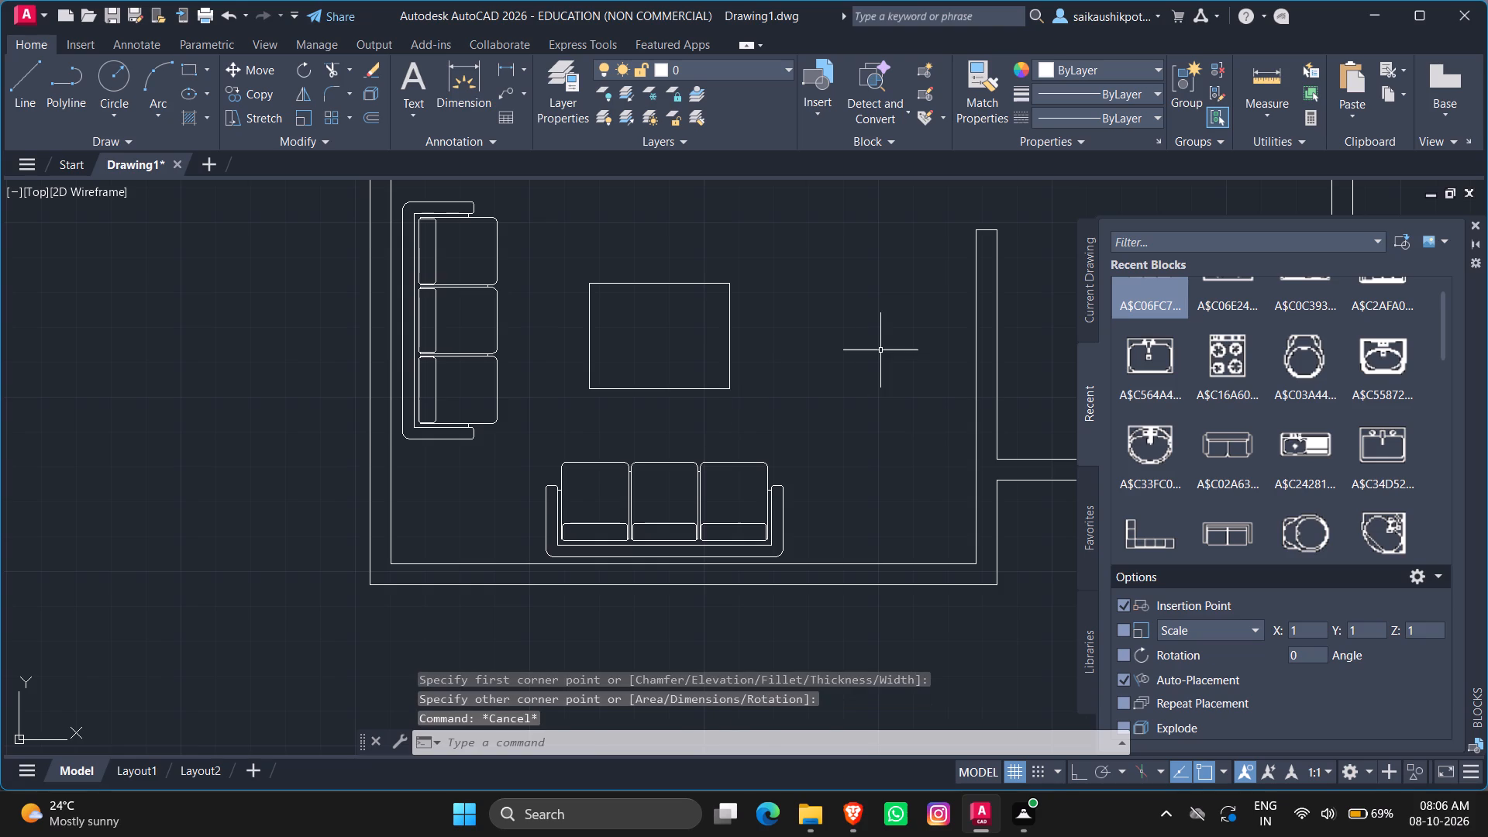
With Ortho on, draw a line outline from the living room's right wall end, top-left corner: 6" up, 8" left, 5' down, back to the wall.
{"action": "key", "text": "l"}
{"action": "key", "text": "Return"}
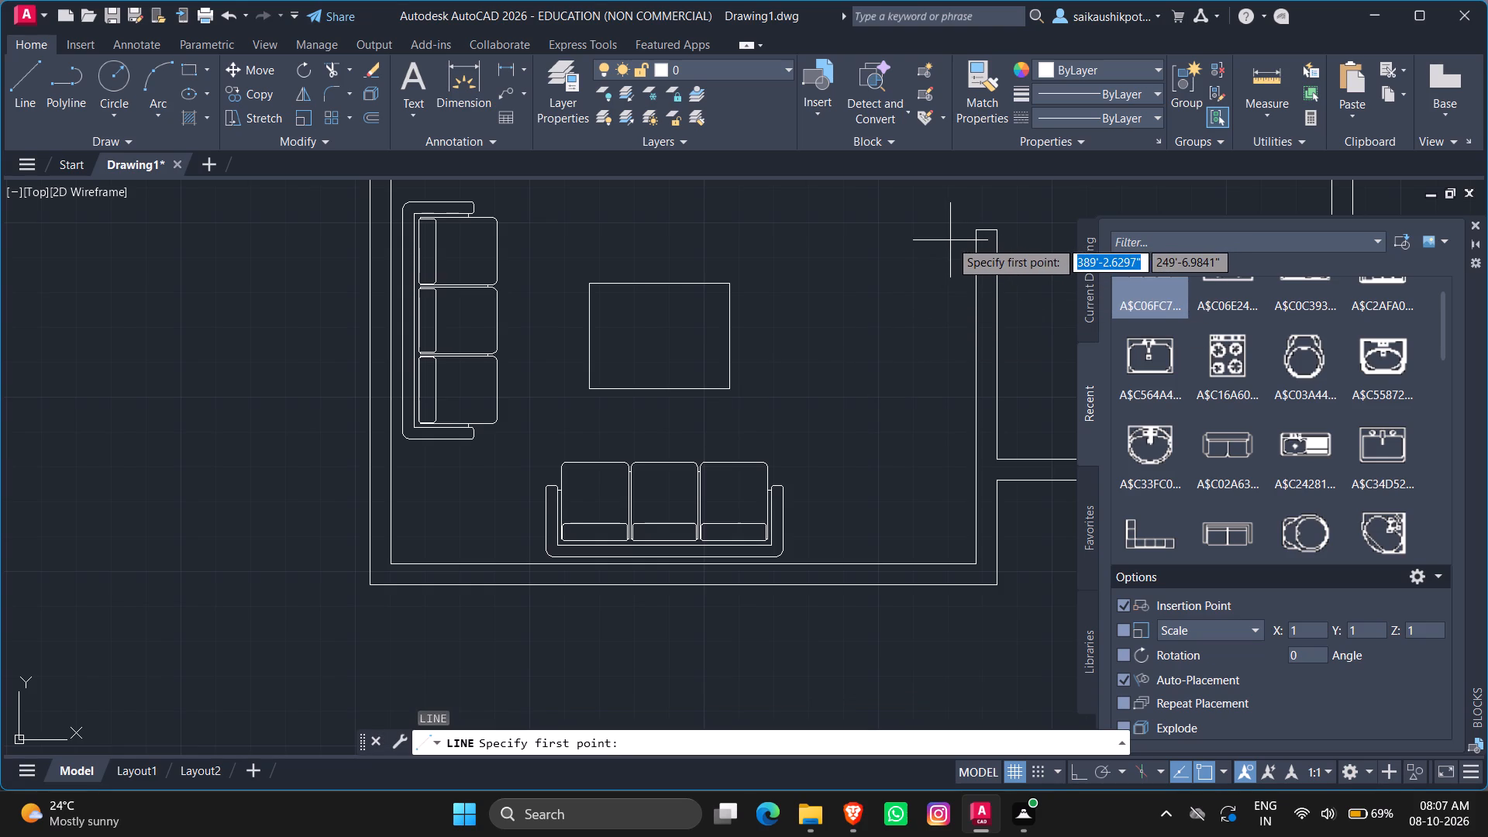
{"action": "left_click", "coordinate": [971, 228]}
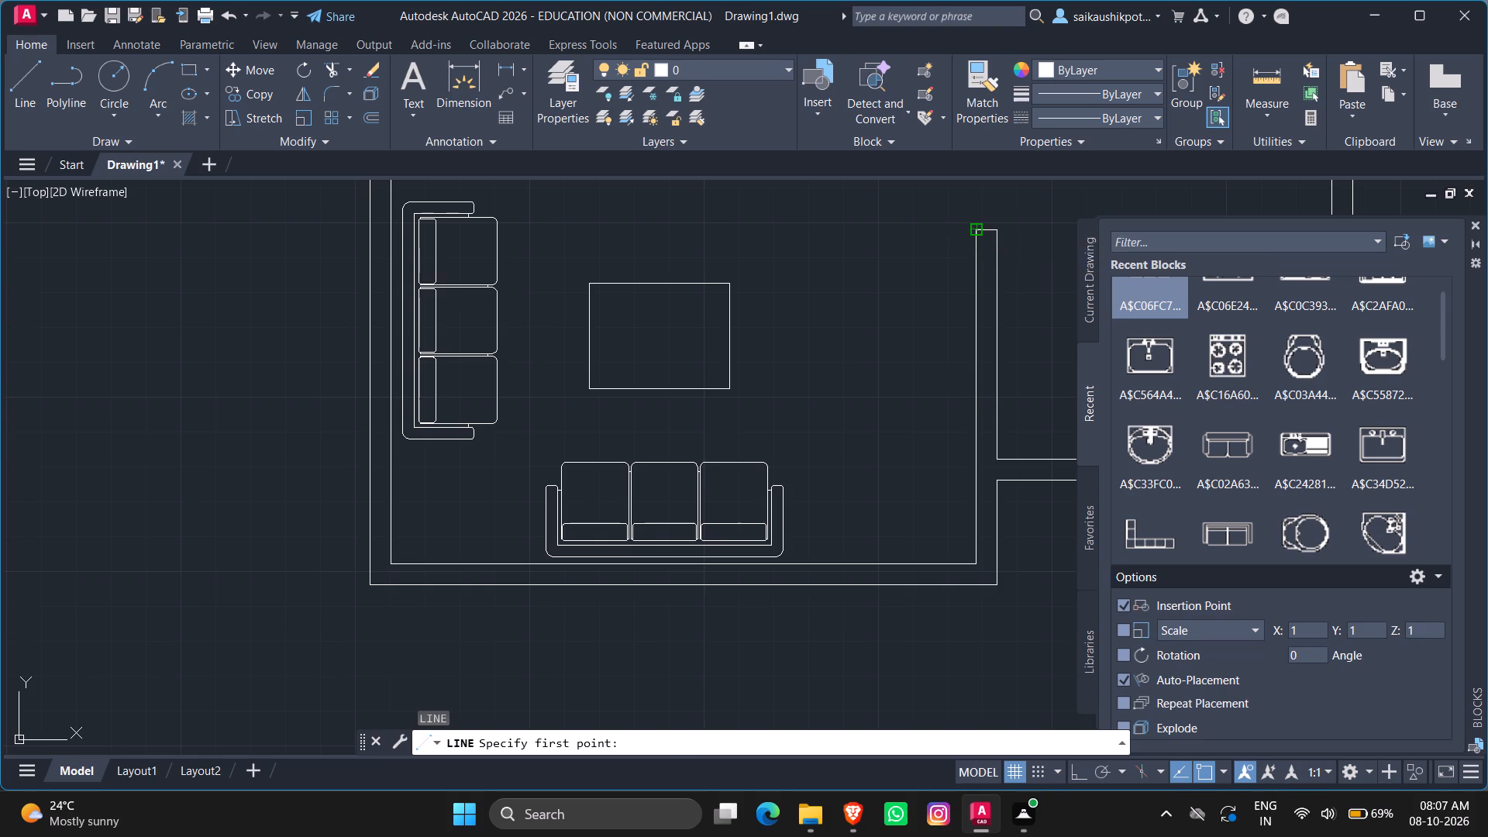
{"action": "scroll", "coordinate": [925, 262], "scroll_direction": "down", "scroll_amount": 4}
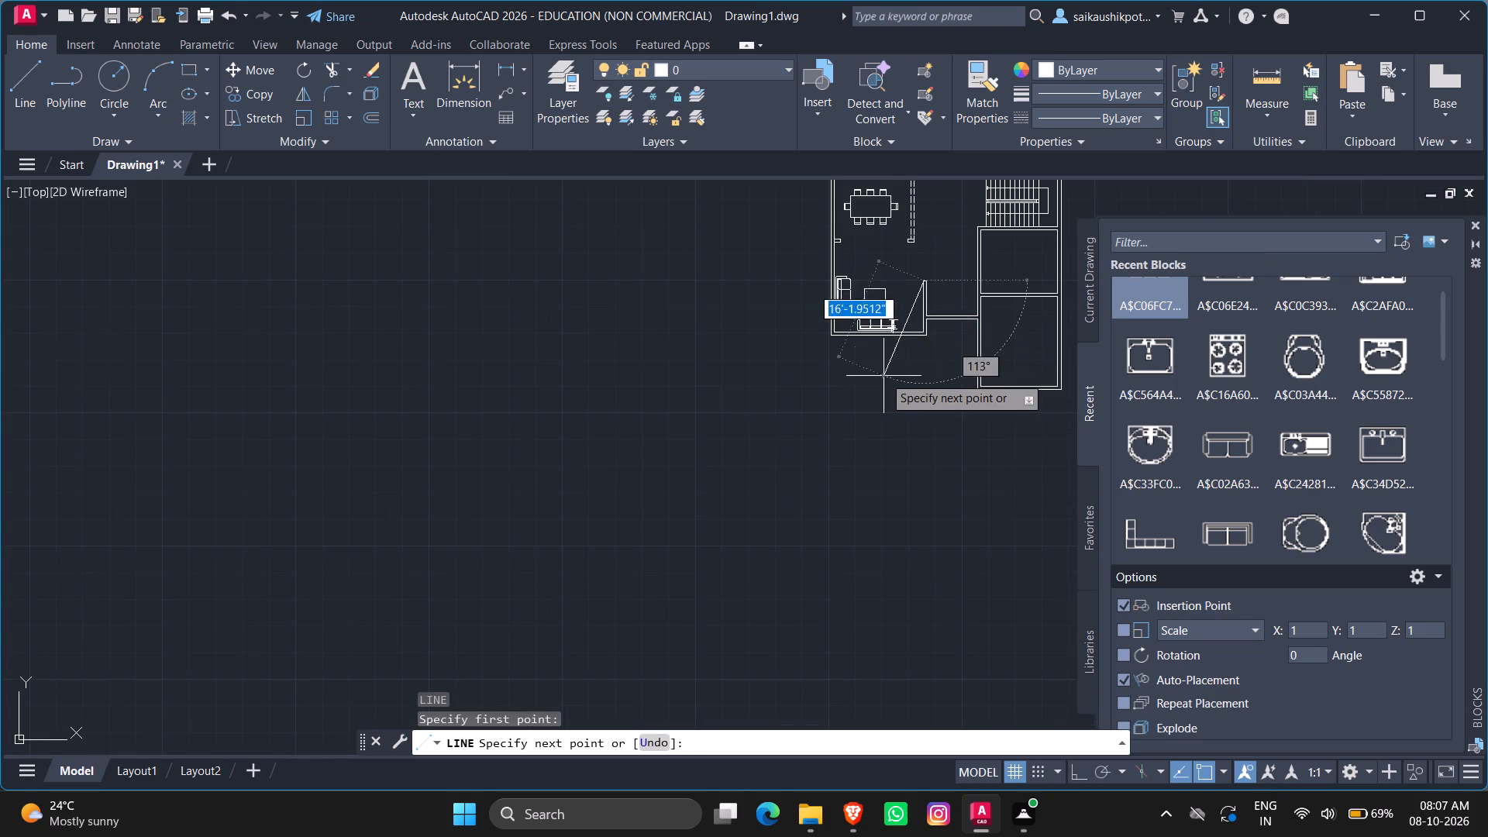
{"action": "scroll", "coordinate": [883, 376], "scroll_direction": "down", "scroll_amount": 2}
{"action": "scroll", "coordinate": [883, 343], "scroll_direction": "up", "scroll_amount": 3}
{"action": "scroll", "coordinate": [945, 294], "scroll_direction": "up", "scroll_amount": 2}
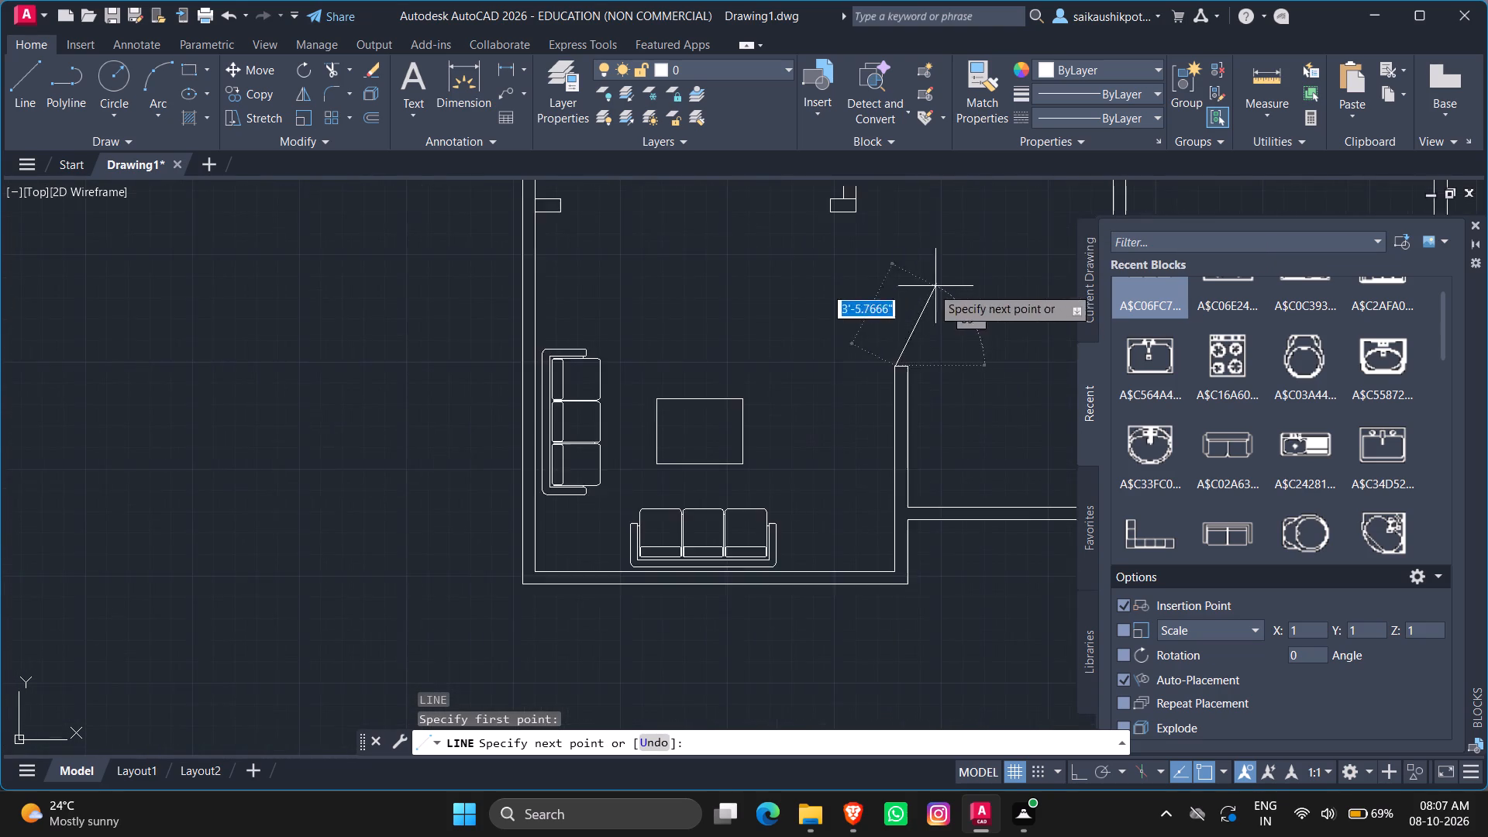
{"action": "scroll", "coordinate": [866, 305], "scroll_direction": "up", "scroll_amount": 2}
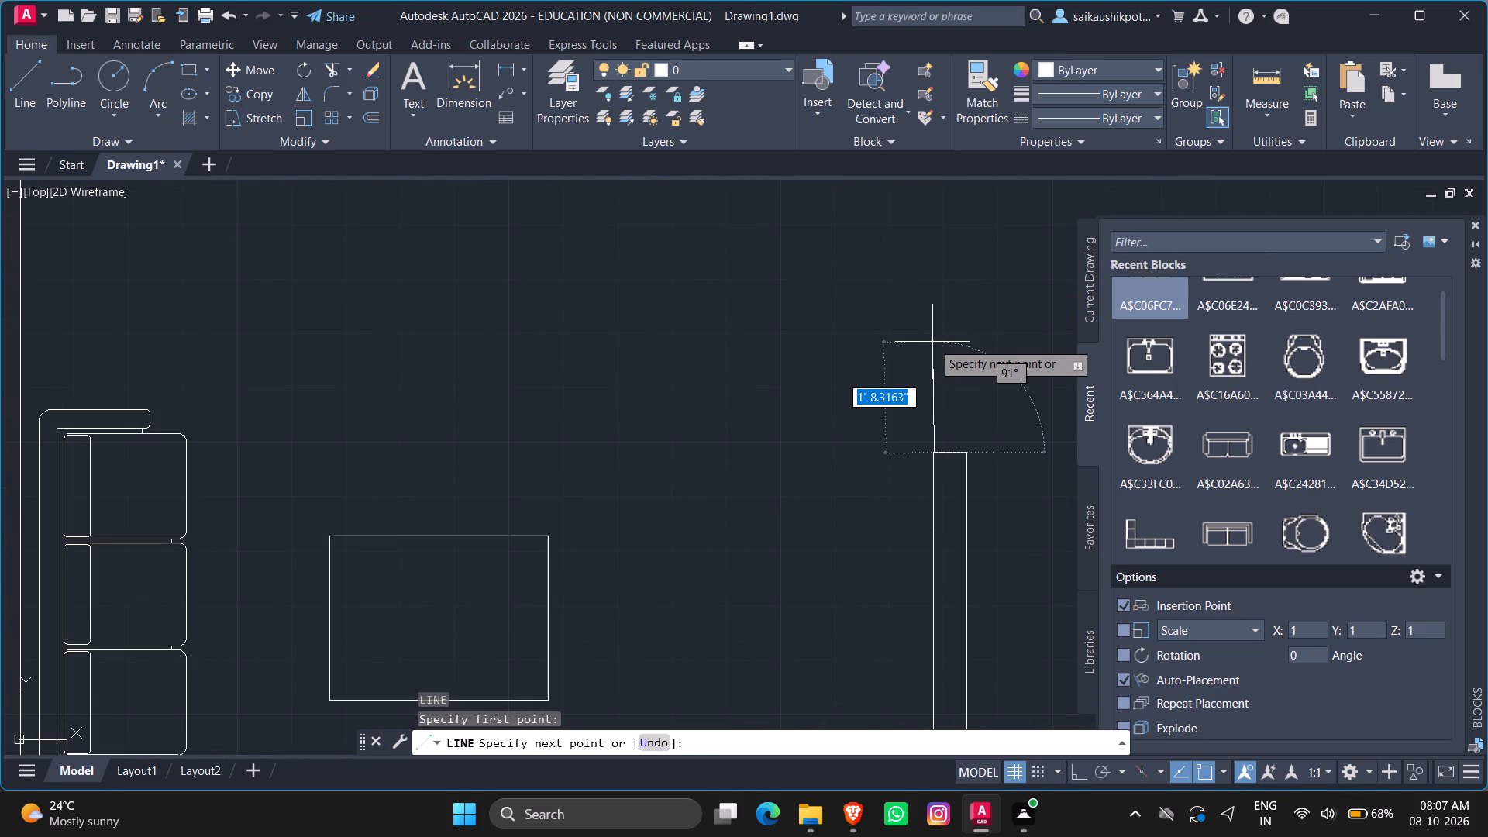
{"action": "key", "text": "F8"}
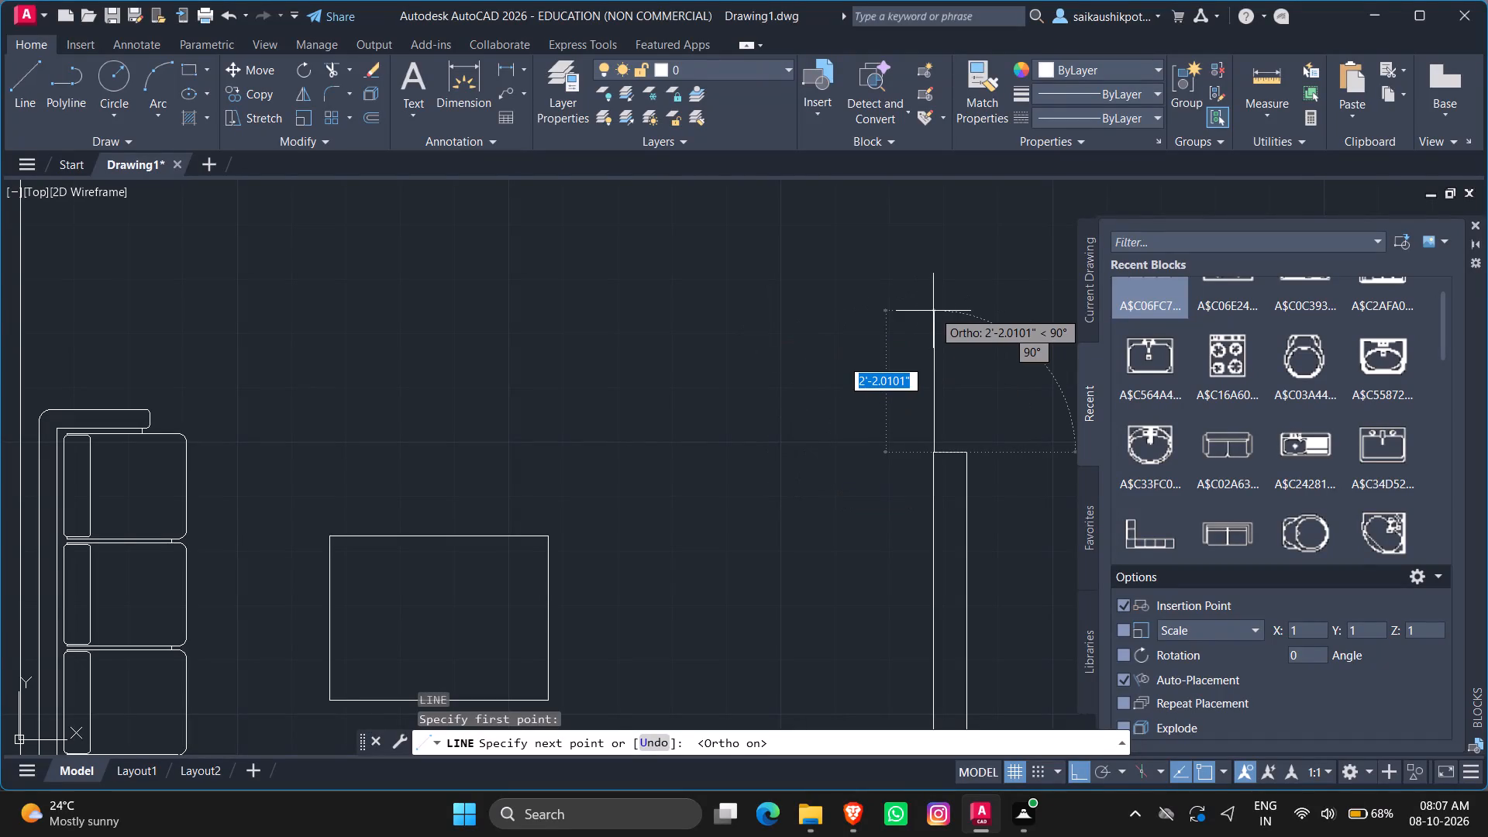
{"action": "type", "text": "6\""}
{"action": "key", "text": "Return"}
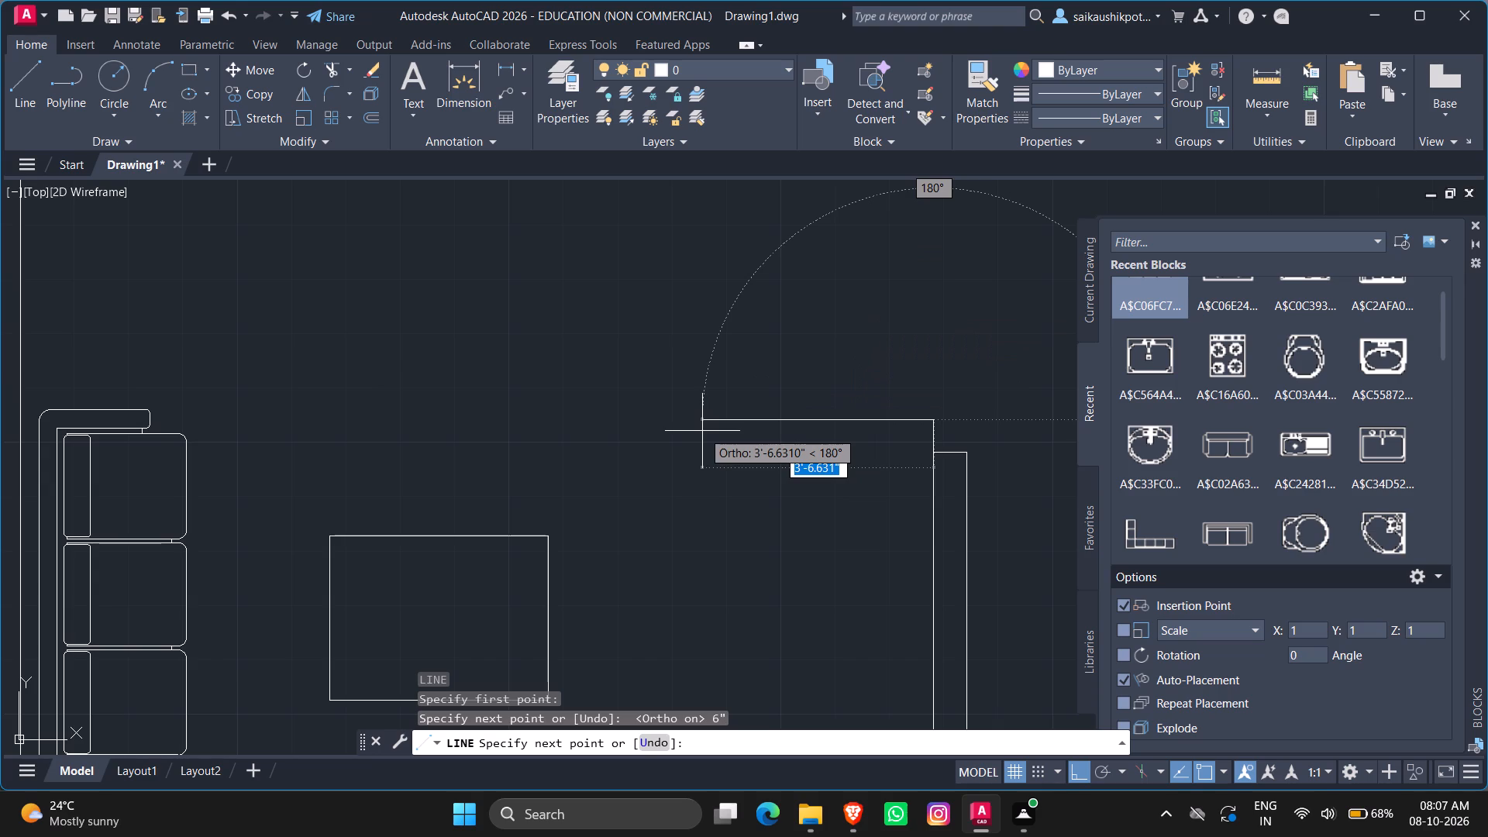
{"action": "type", "text": "8\""}
{"action": "key", "text": "Return"}
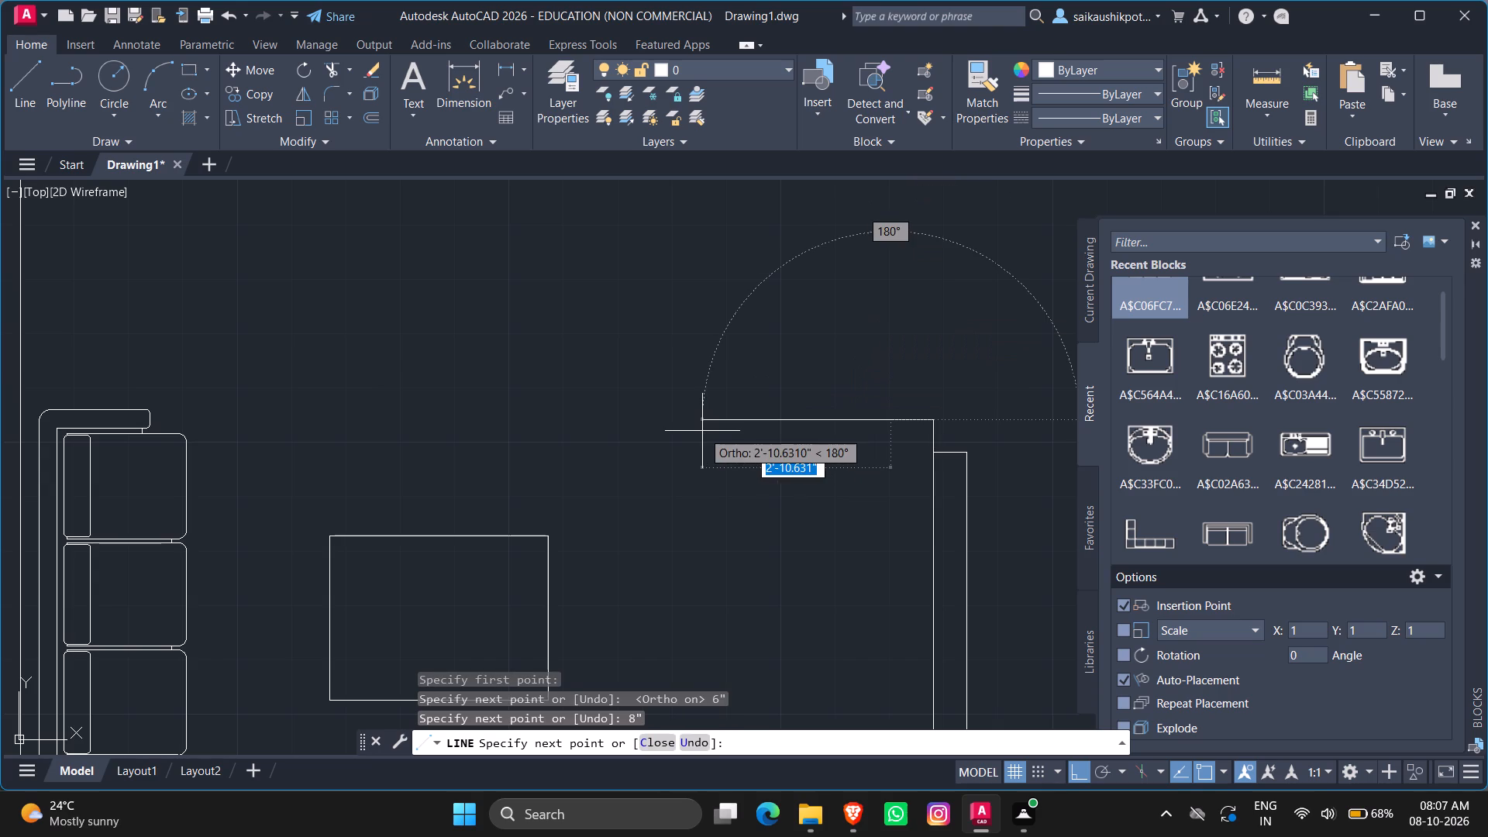
{"action": "scroll", "coordinate": [796, 622], "scroll_direction": "down", "scroll_amount": 2}
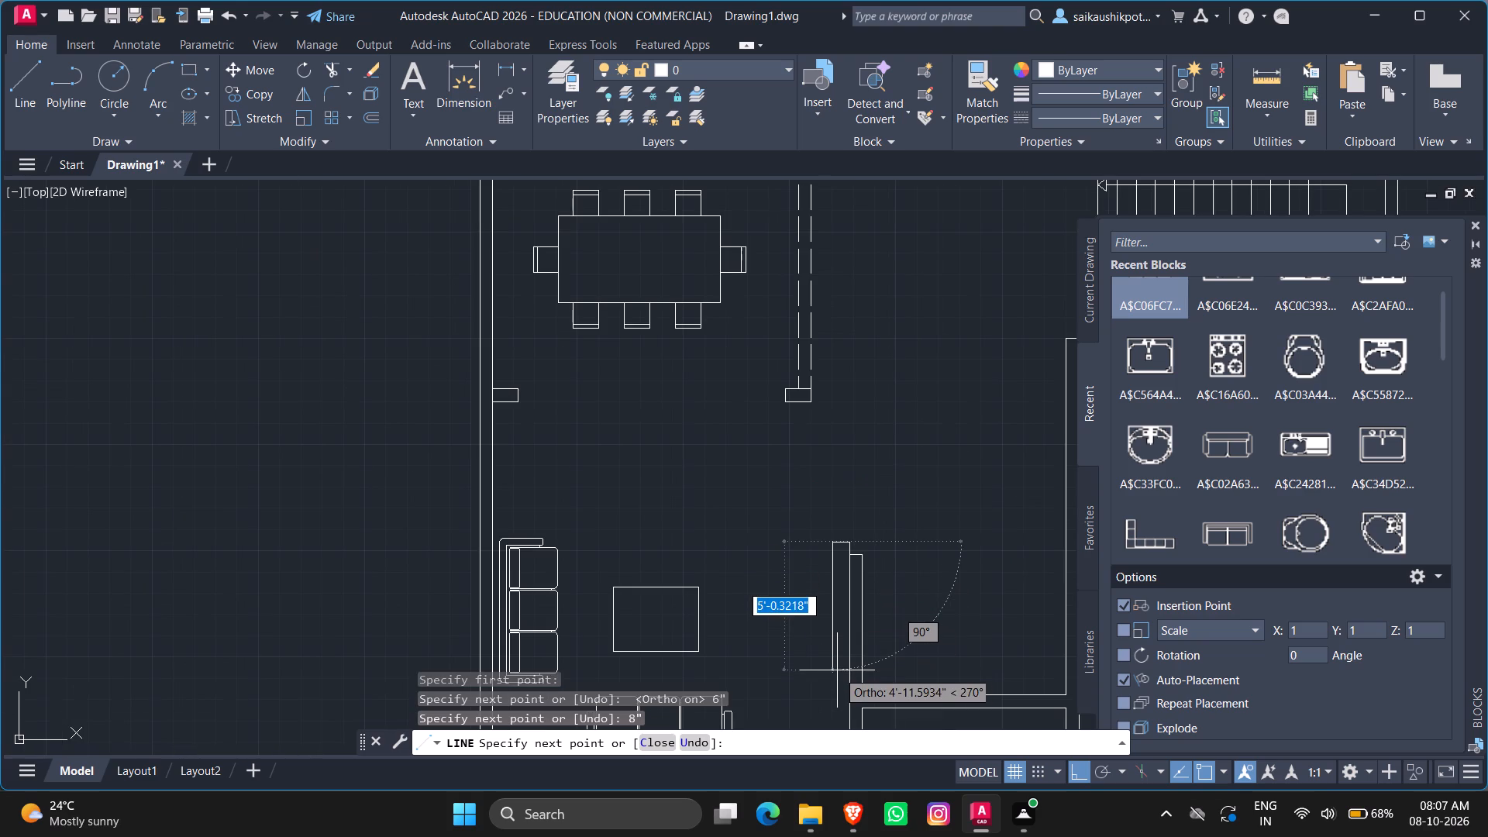
{"action": "scroll", "coordinate": [837, 670], "scroll_direction": "up", "scroll_amount": 1}
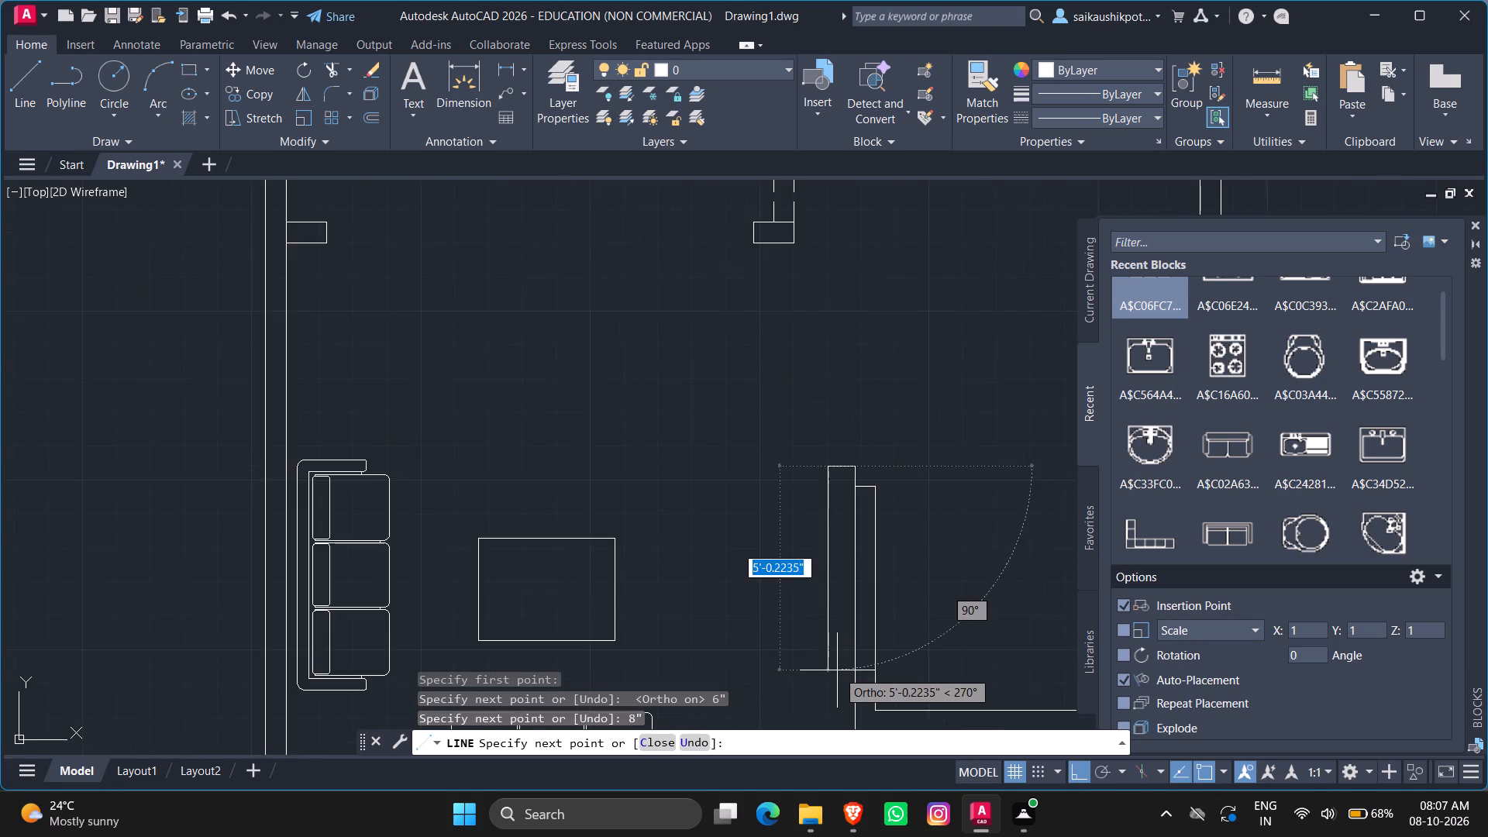
{"action": "scroll", "coordinate": [837, 670], "scroll_direction": "up", "scroll_amount": 2}
{"action": "scroll", "coordinate": [837, 670], "scroll_direction": "down", "scroll_amount": 1}
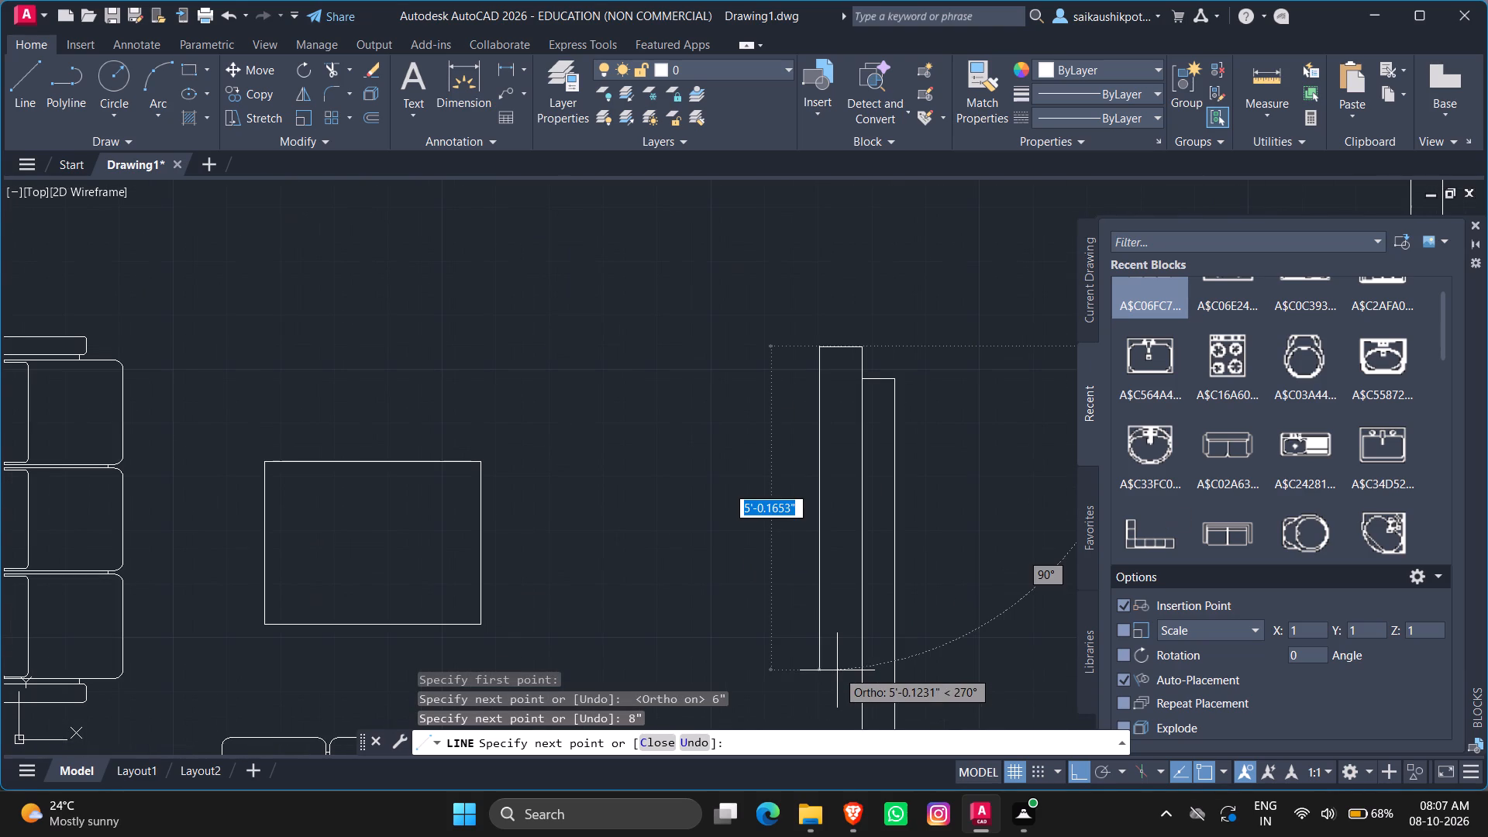
{"action": "type", "text": "5'"}
{"action": "key", "text": "Return"}
{"action": "scroll", "coordinate": [877, 695], "scroll_direction": "up", "scroll_amount": 1}
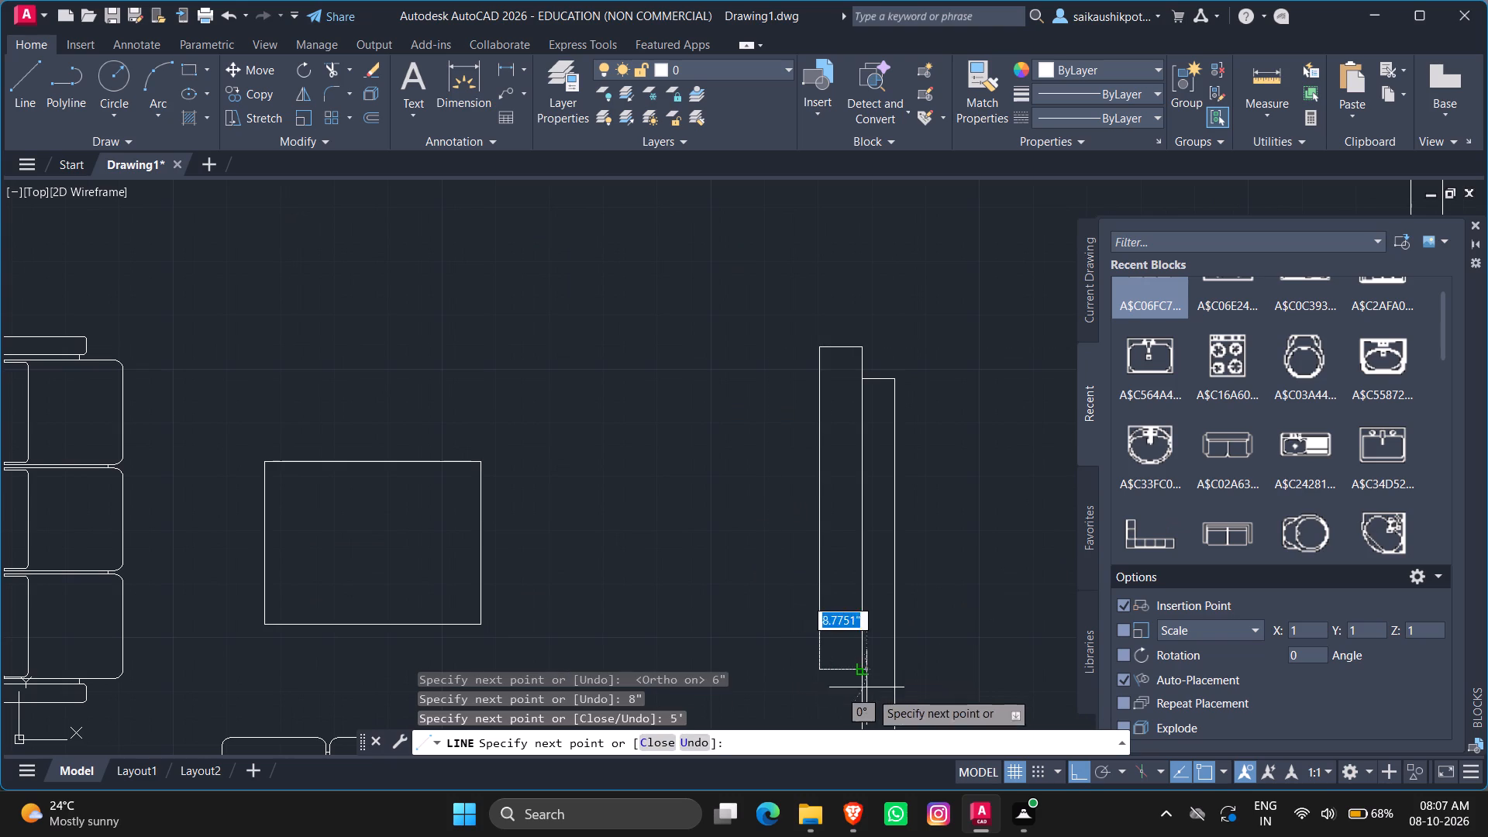
{"action": "scroll", "coordinate": [863, 656], "scroll_direction": "up", "scroll_amount": 1}
{"action": "left_click", "coordinate": [846, 654]}
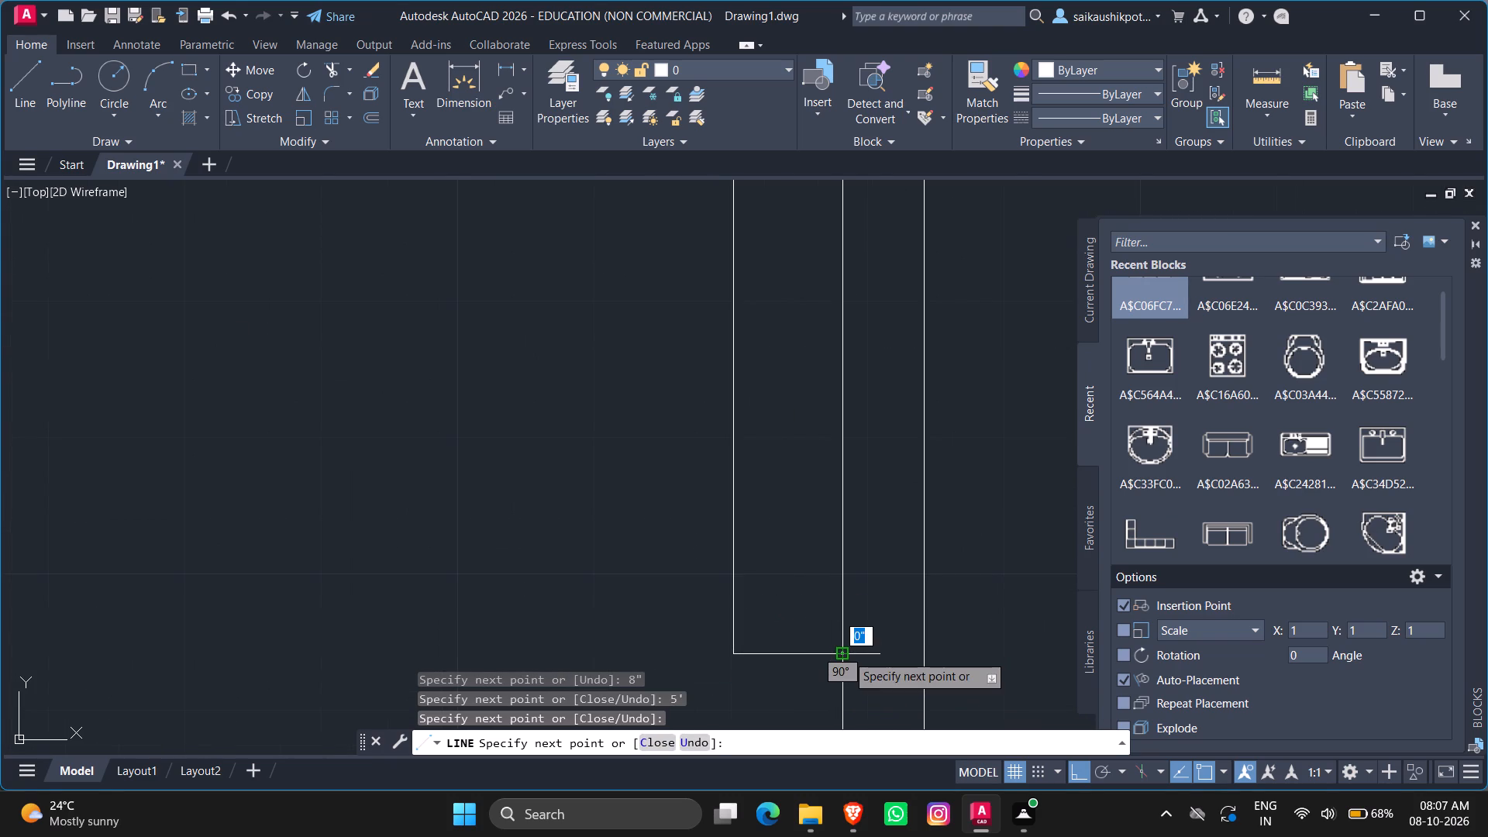
{"action": "key", "text": "Escape"}
{"action": "key", "text": "Escape"}
{"action": "key", "text": "Escape"}
{"action": "scroll", "coordinate": [846, 668], "scroll_direction": "down", "scroll_amount": 2}
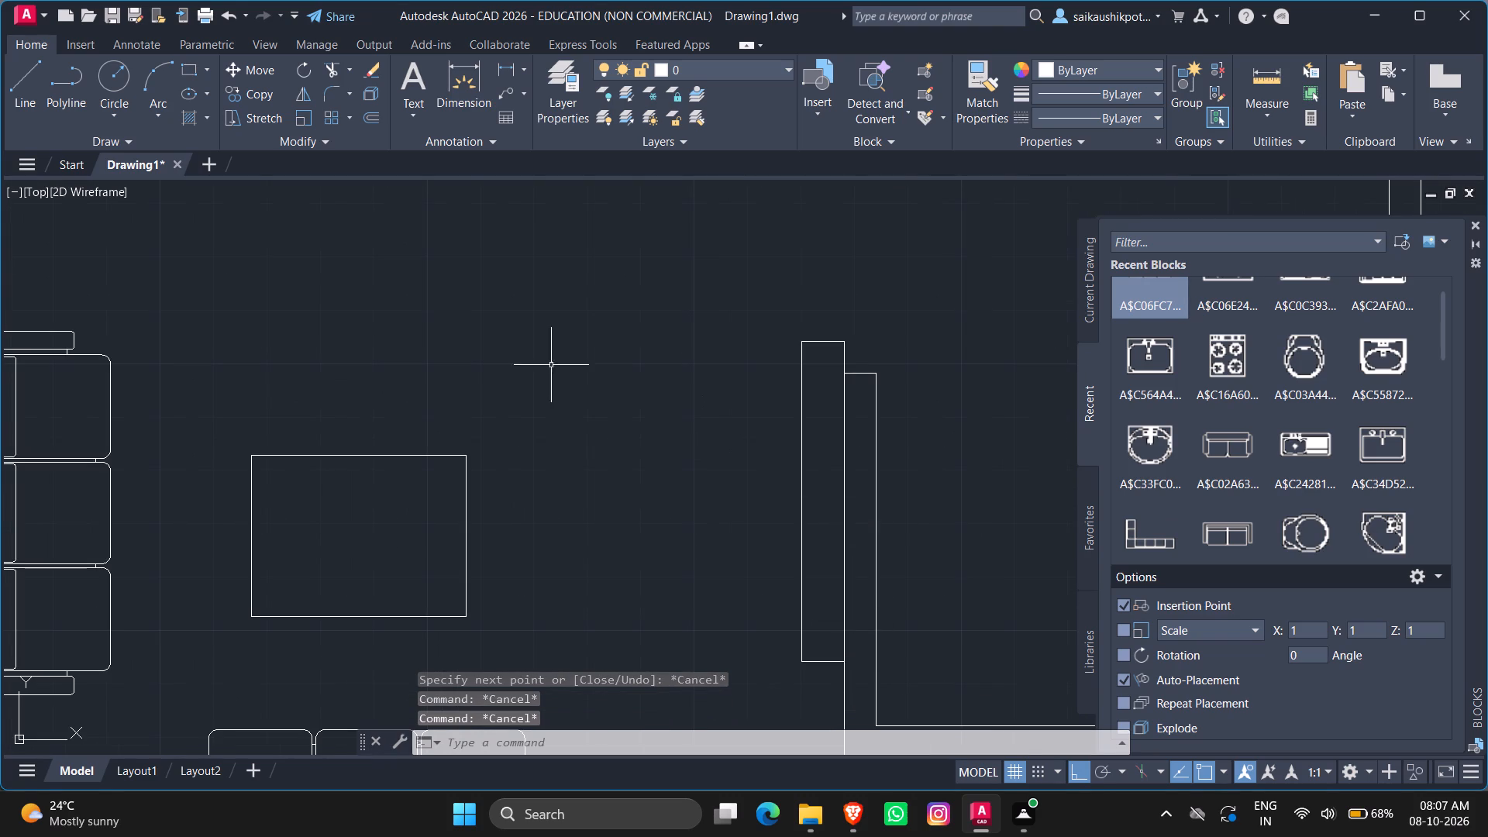
Draw a thin vertical rectangle about 1" wide and 3'-8" tall inside the new outline on the living room's right wall.
{"action": "left_click", "coordinate": [184, 72]}
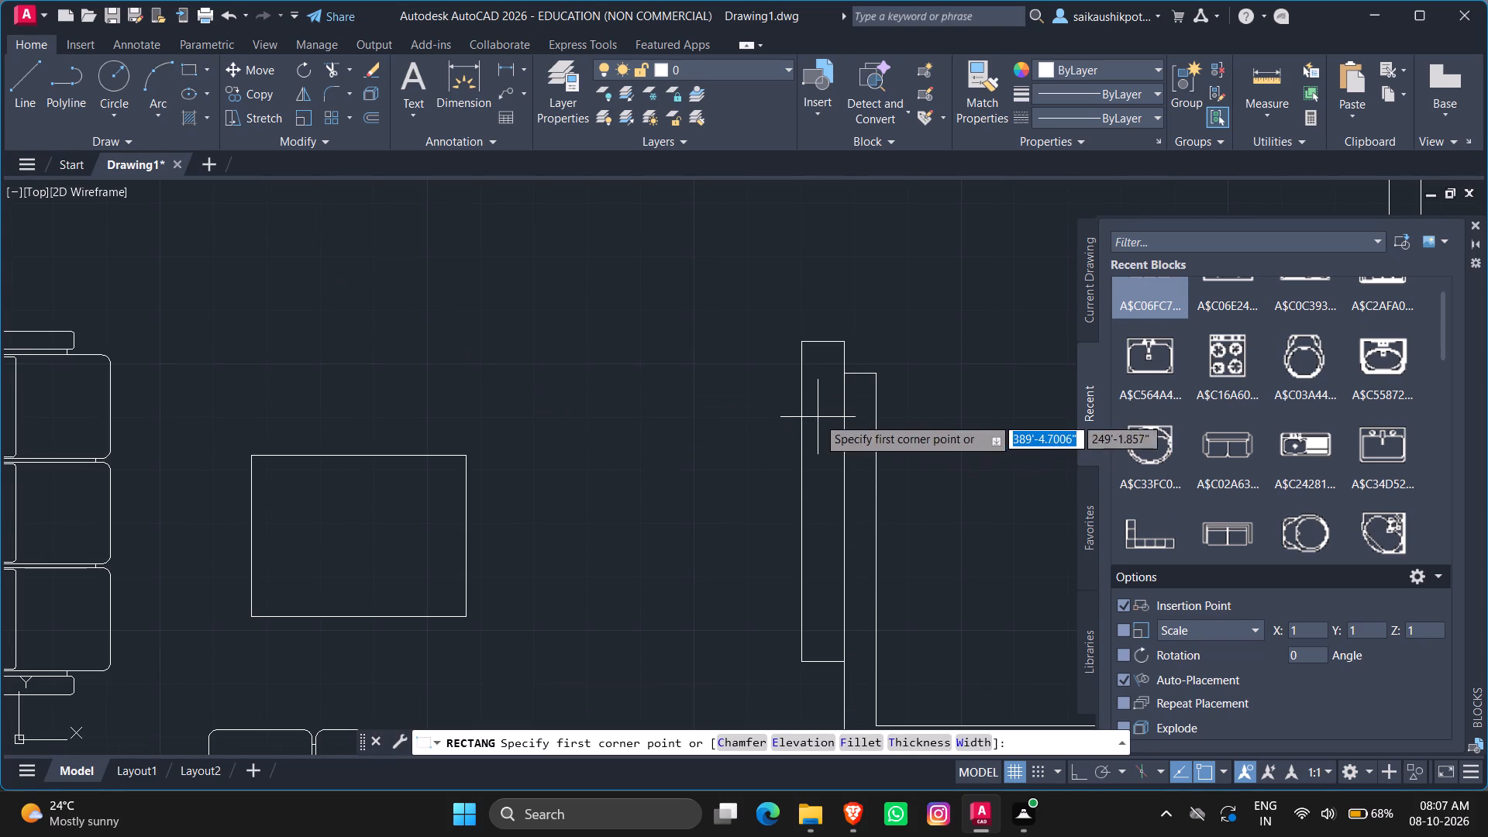
{"action": "scroll", "coordinate": [828, 648], "scroll_direction": "up", "scroll_amount": 1}
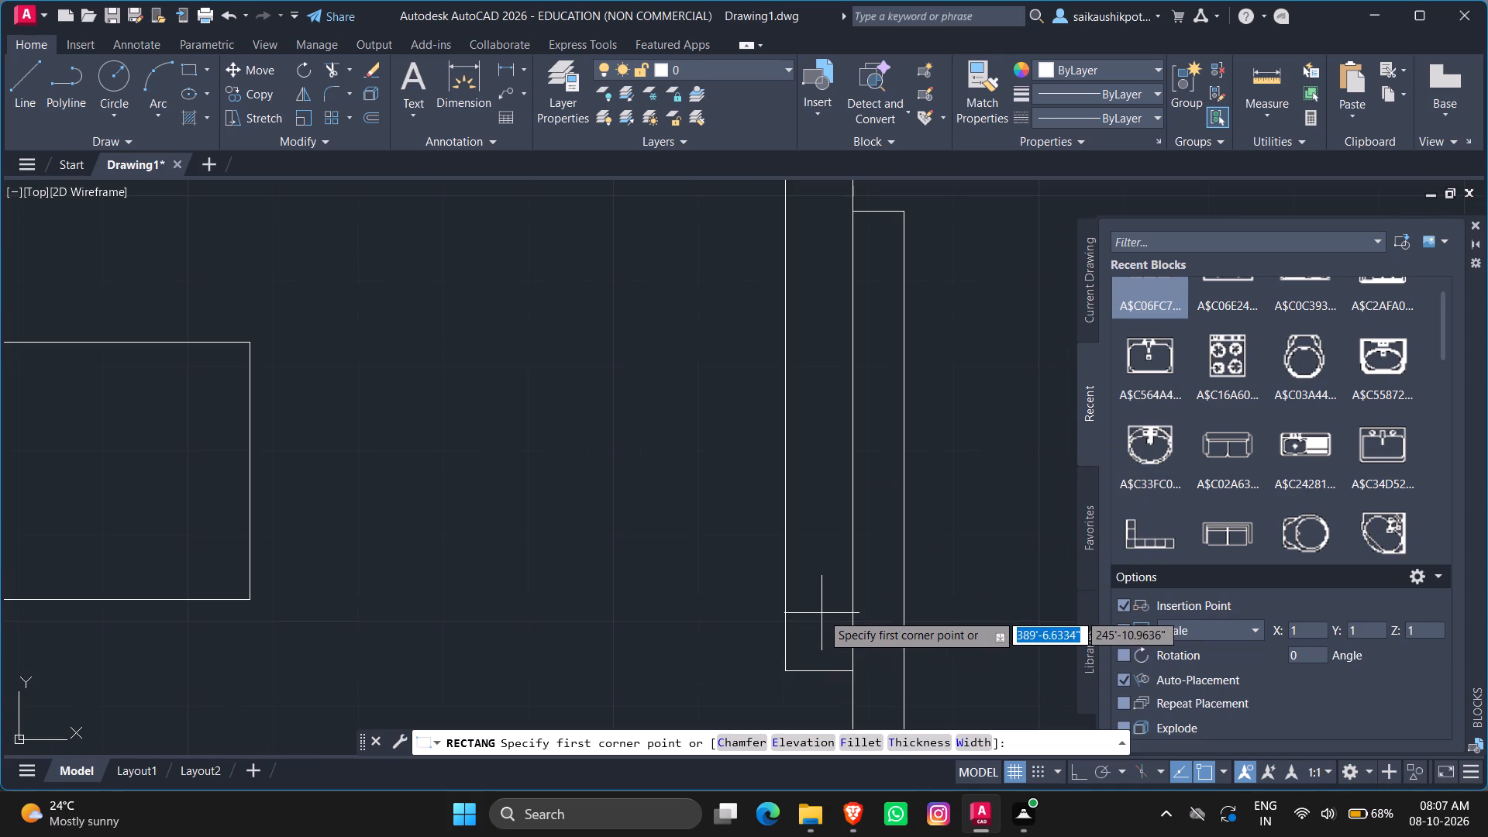
{"action": "scroll", "coordinate": [821, 613], "scroll_direction": "up", "scroll_amount": 1}
{"action": "scroll", "coordinate": [821, 613], "scroll_direction": "down", "scroll_amount": 1}
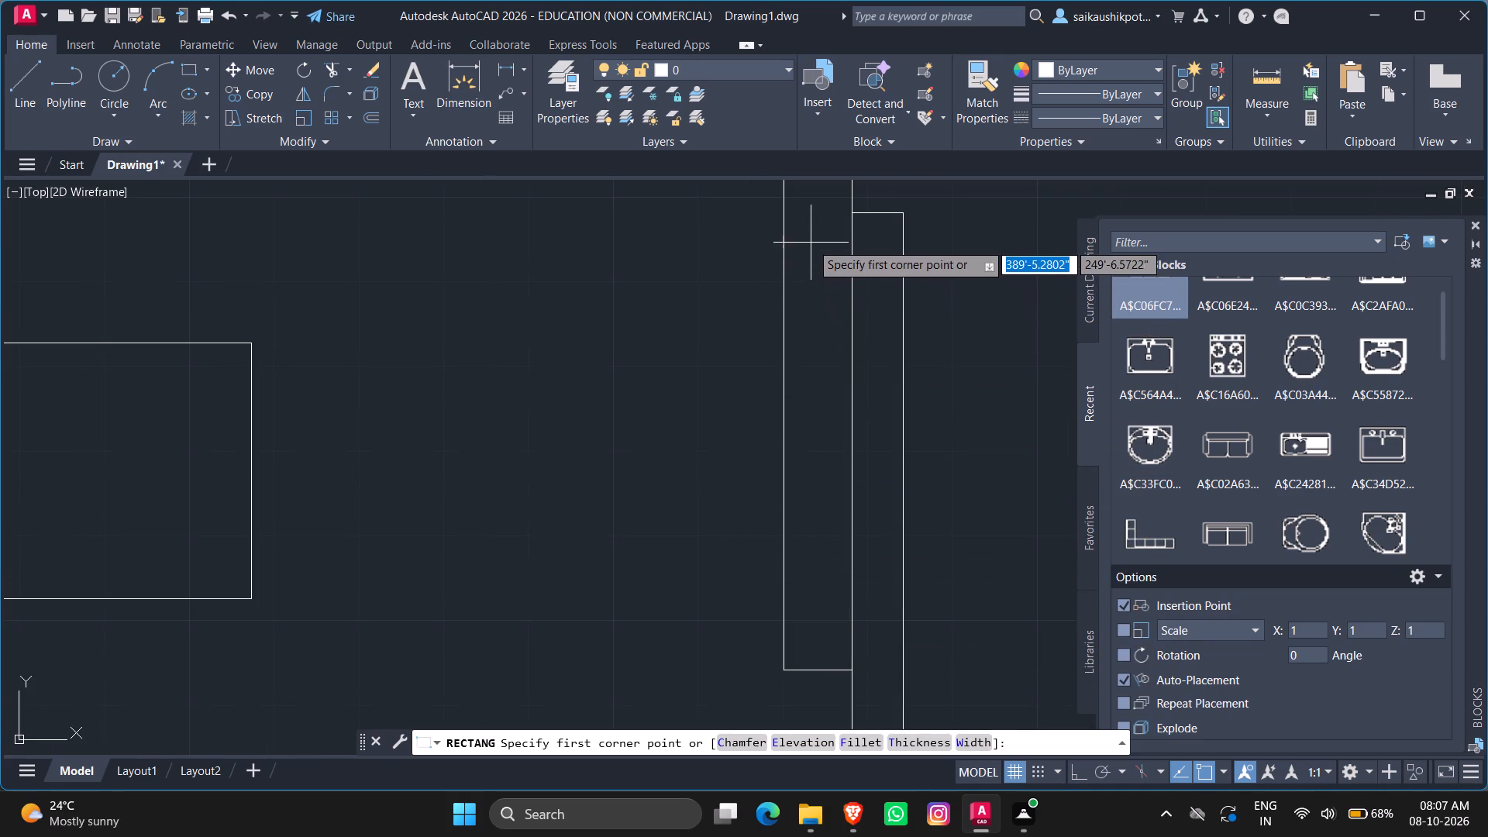
{"action": "left_click", "coordinate": [811, 241]}
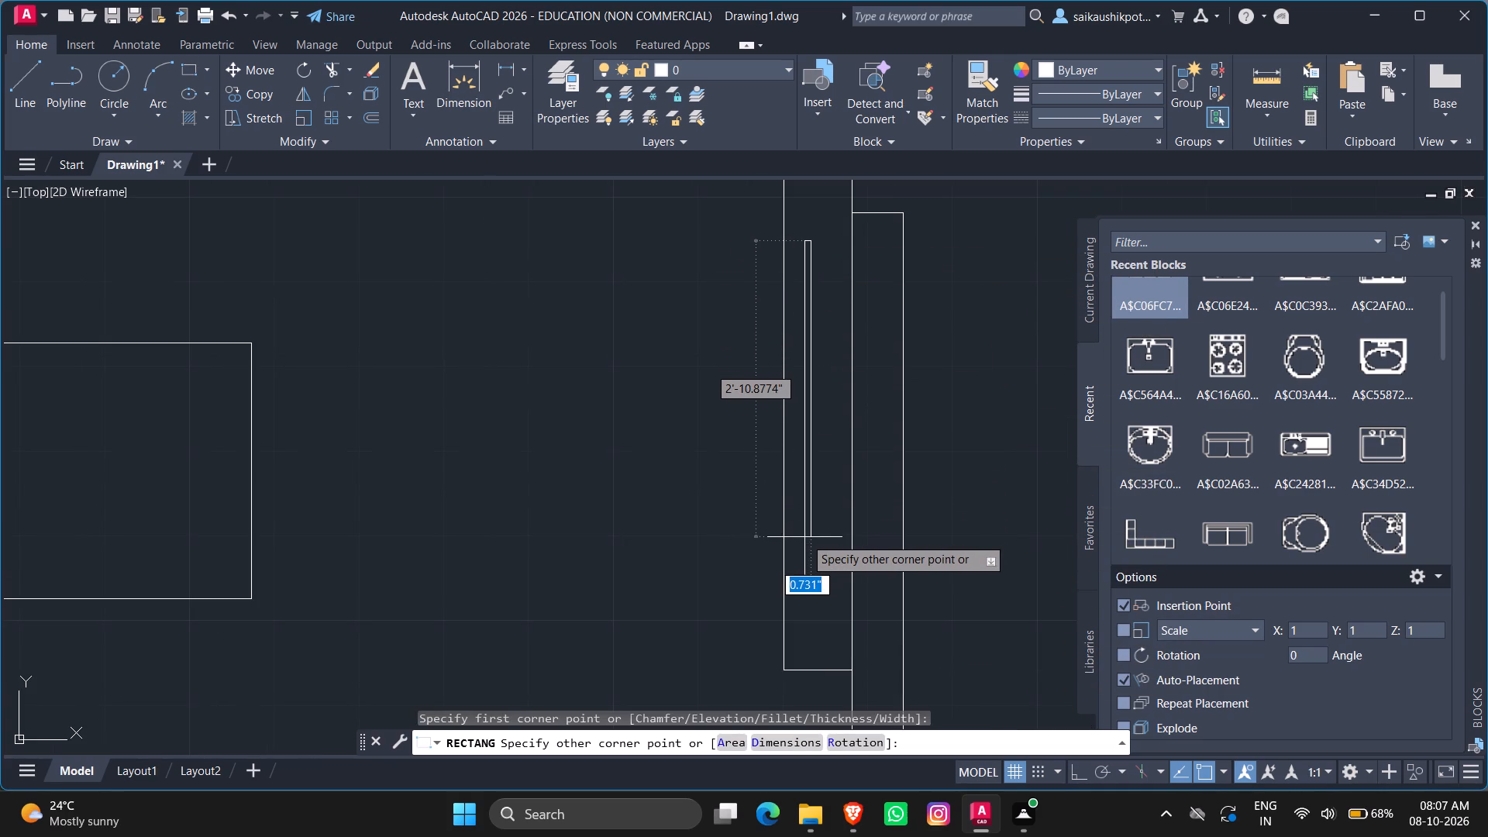
{"action": "left_click", "coordinate": [803, 615]}
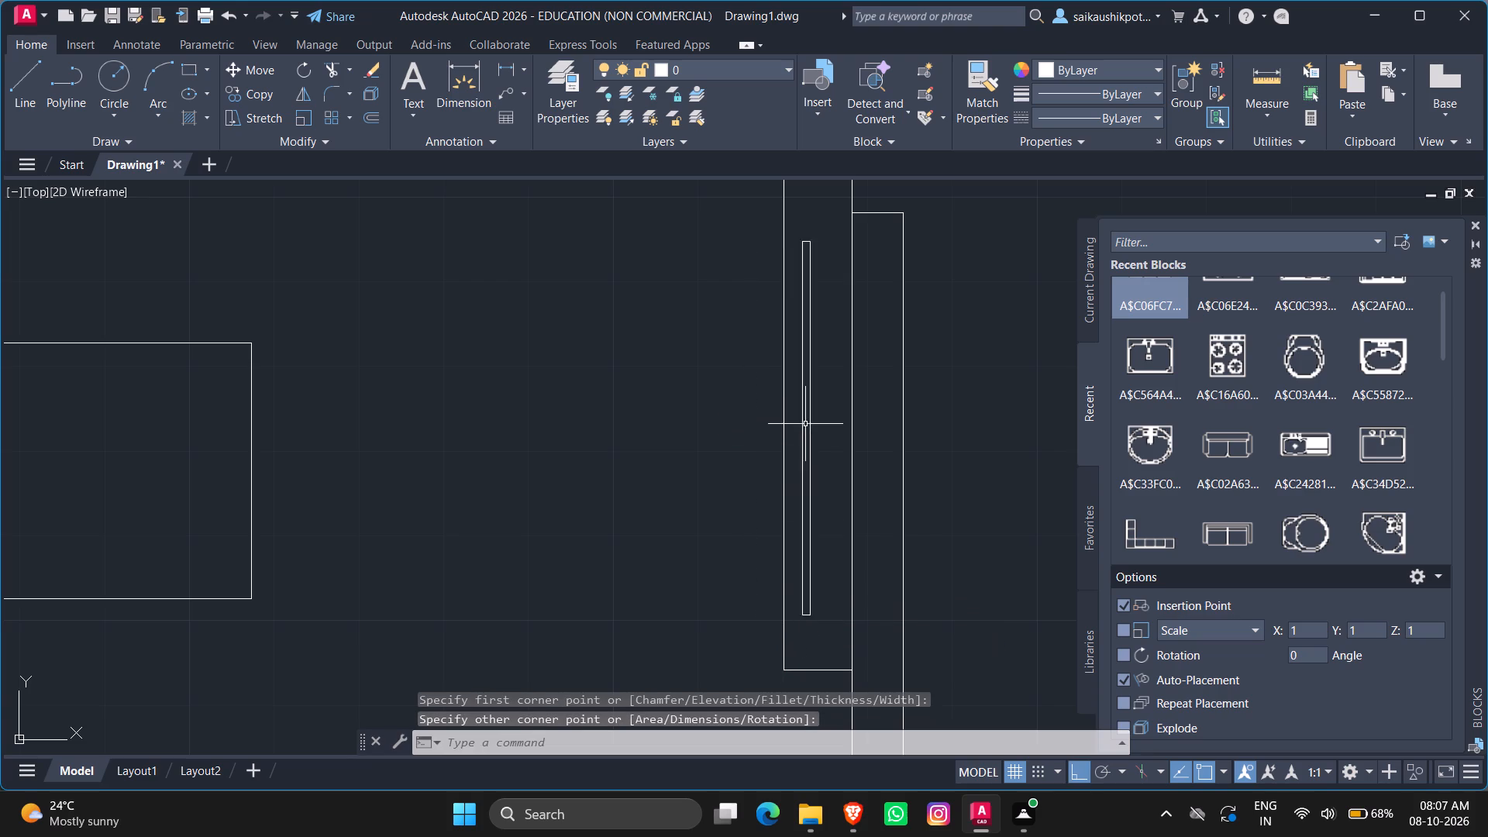
Move the thin rectangle about 1" to the right within the wall unit, using its left side's midpoint as base point.
{"action": "left_click", "coordinate": [805, 424]}
{"action": "key", "text": "m"}
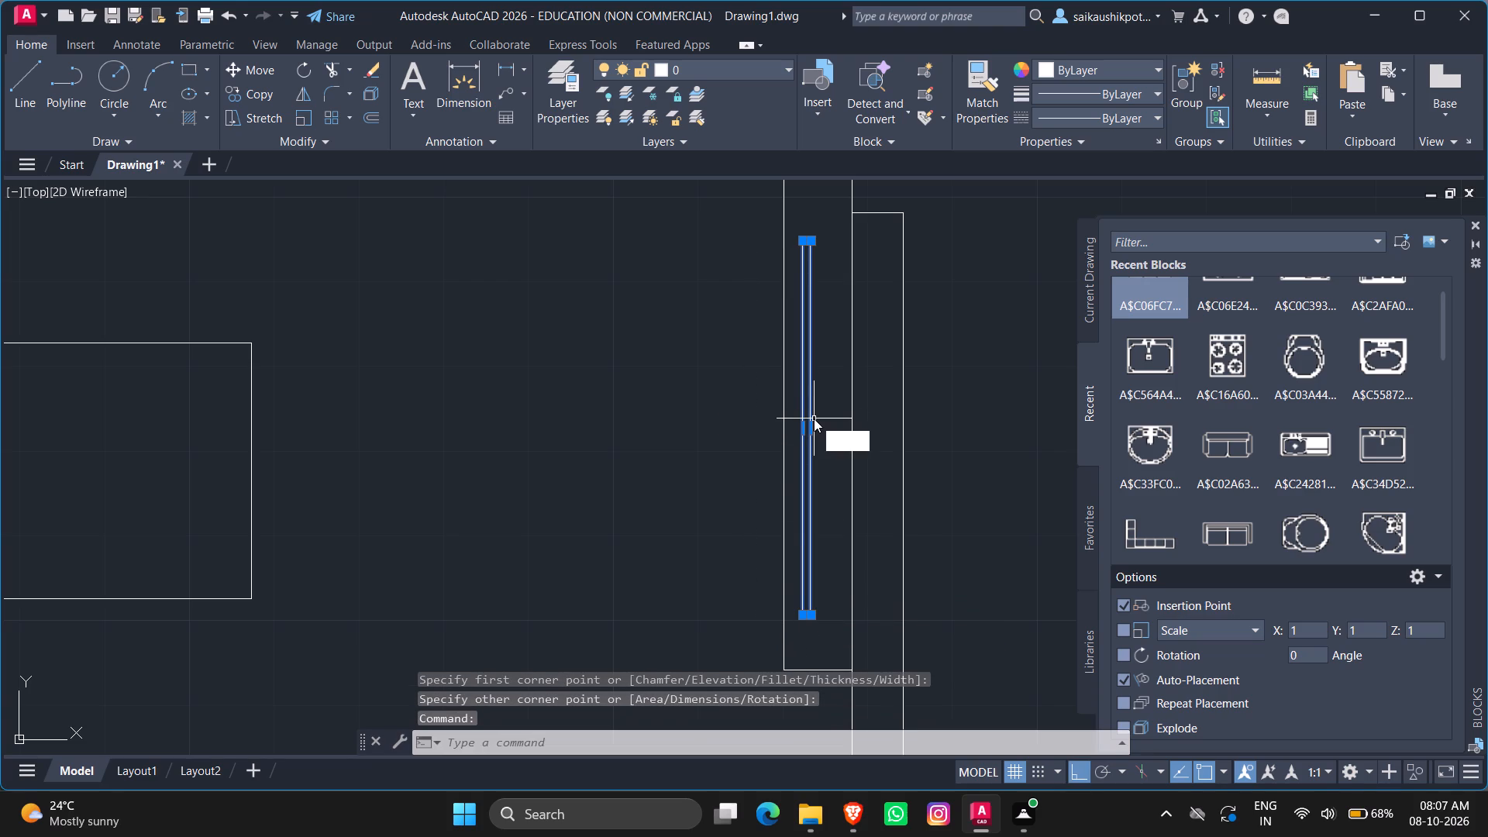
{"action": "key", "text": "Return"}
{"action": "scroll", "coordinate": [834, 549], "scroll_direction": "down", "scroll_amount": 1}
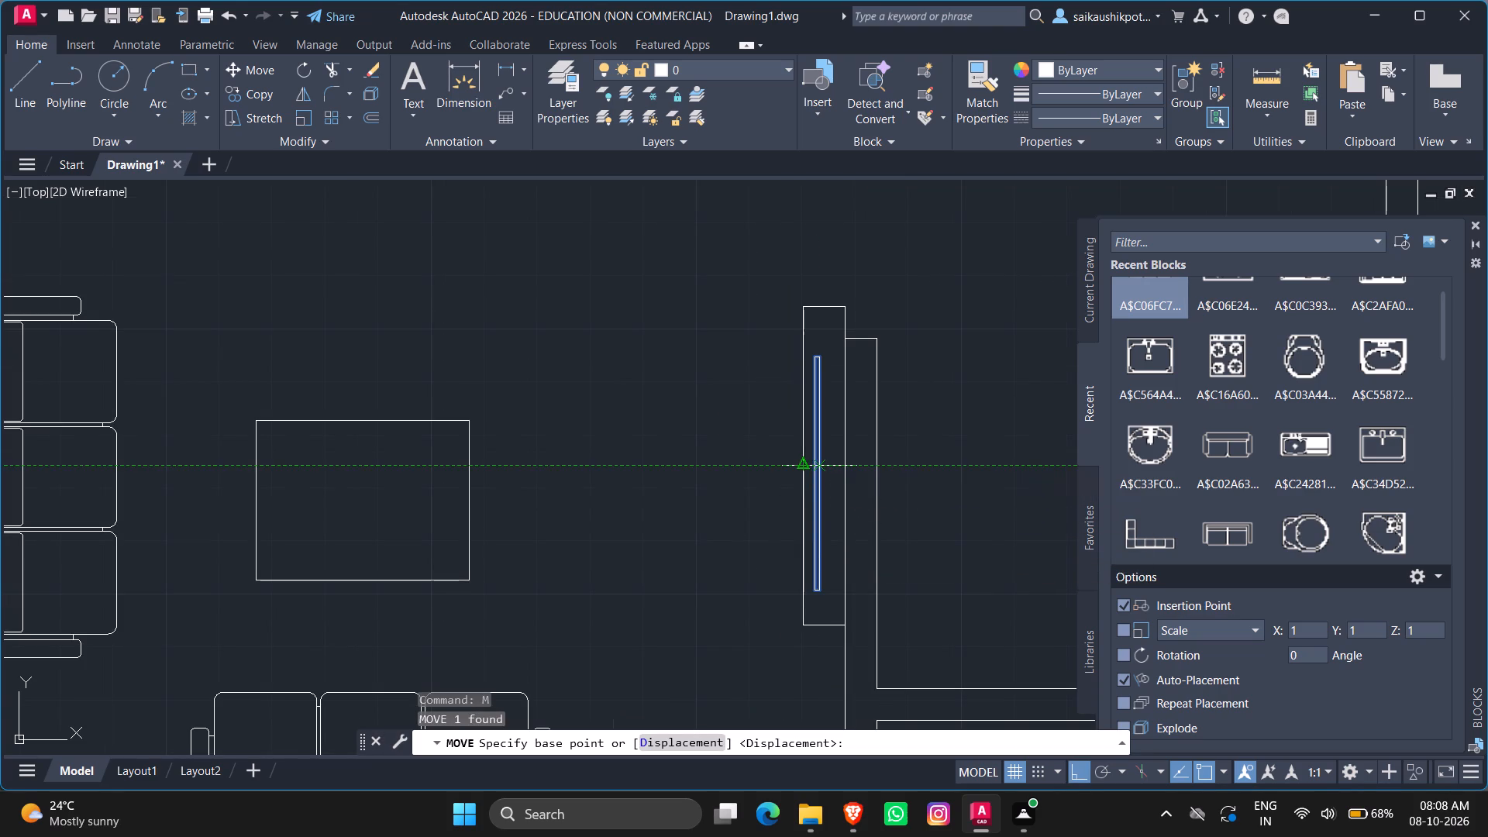
{"action": "scroll", "coordinate": [811, 490], "scroll_direction": "up", "scroll_amount": 2}
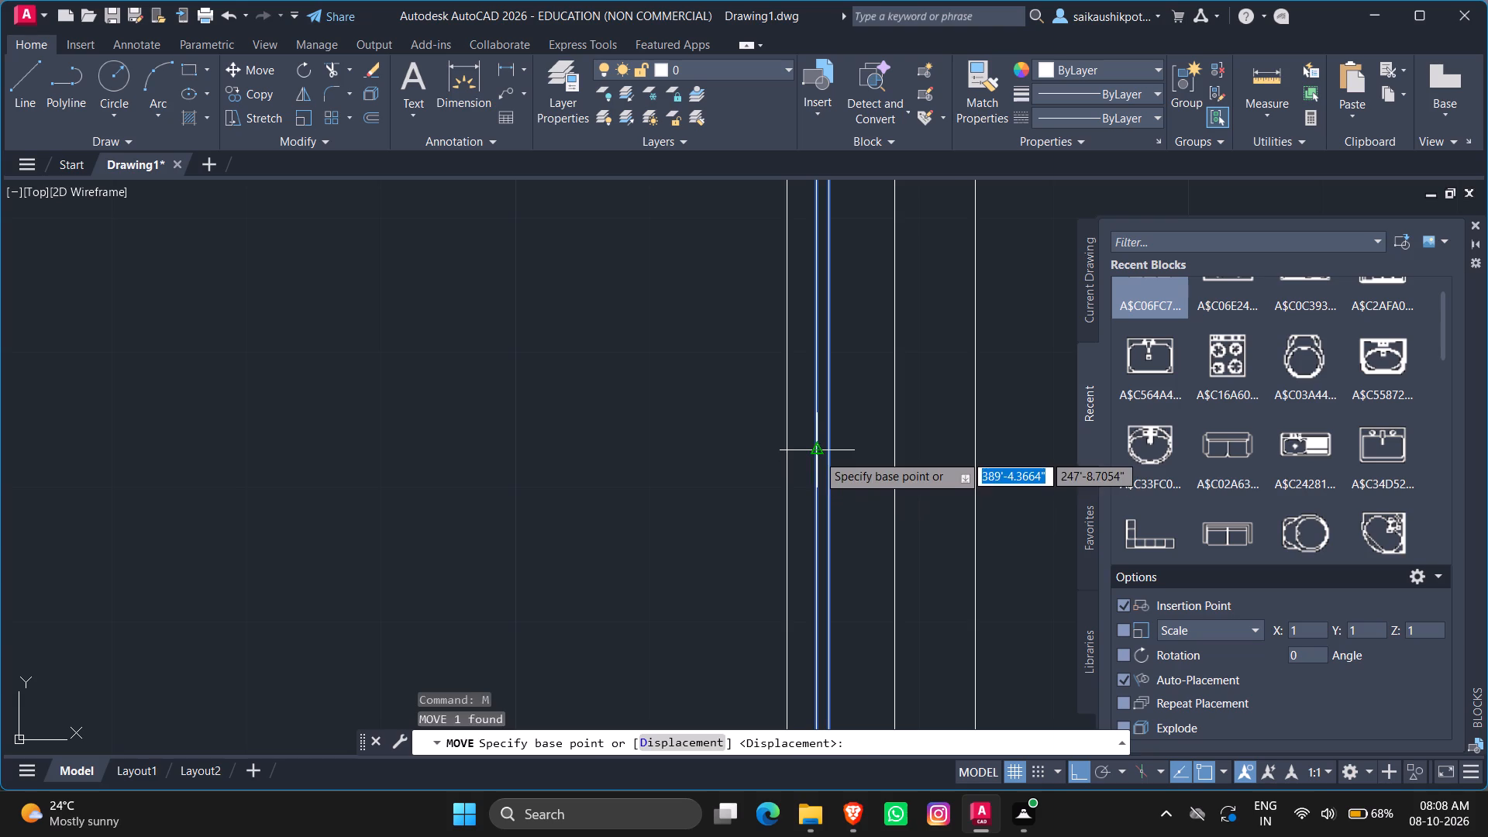
{"action": "left_click", "coordinate": [818, 454]}
{"action": "scroll", "coordinate": [818, 454], "scroll_direction": "down", "scroll_amount": 1}
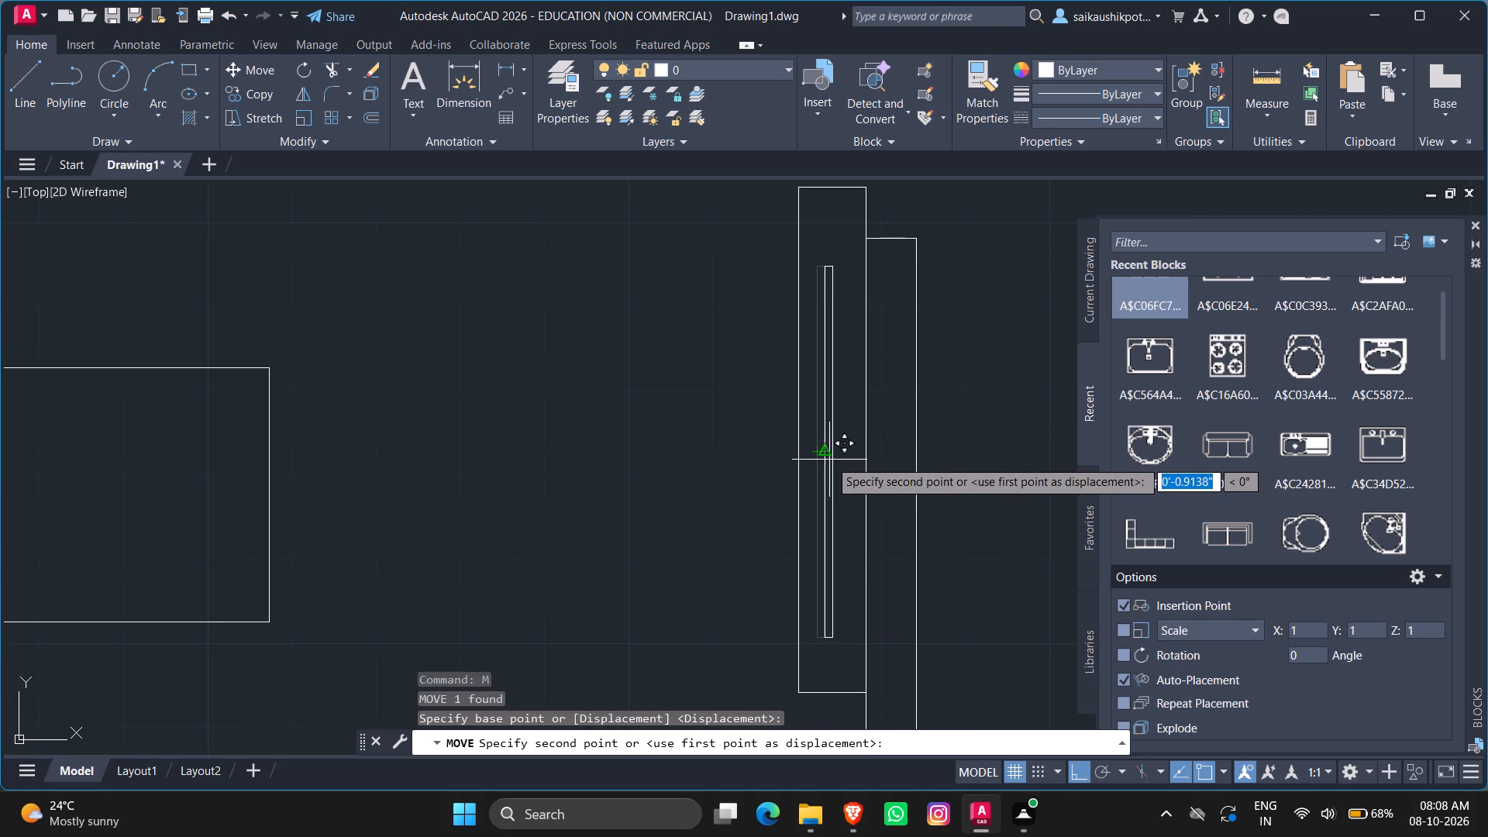
{"action": "left_click", "coordinate": [829, 460]}
{"action": "scroll", "coordinate": [827, 474], "scroll_direction": "down", "scroll_amount": 2}
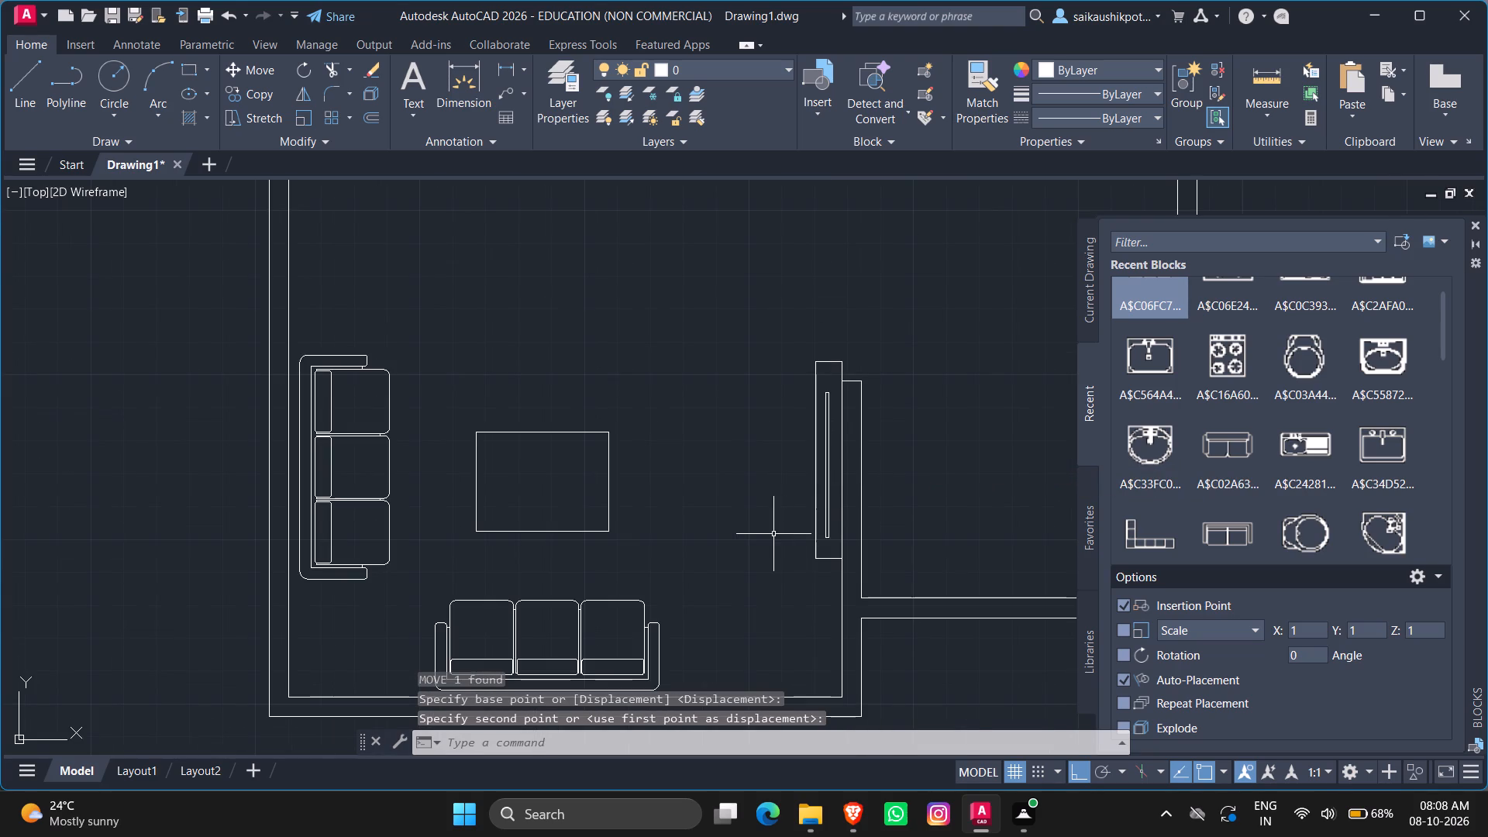
{"action": "key", "text": "Escape"}
{"action": "key", "text": "Escape"}
Offset the top inner wall line of the plan's bottom-right room 2' down into the room.
{"action": "scroll", "coordinate": [754, 540], "scroll_direction": "down", "scroll_amount": 2}
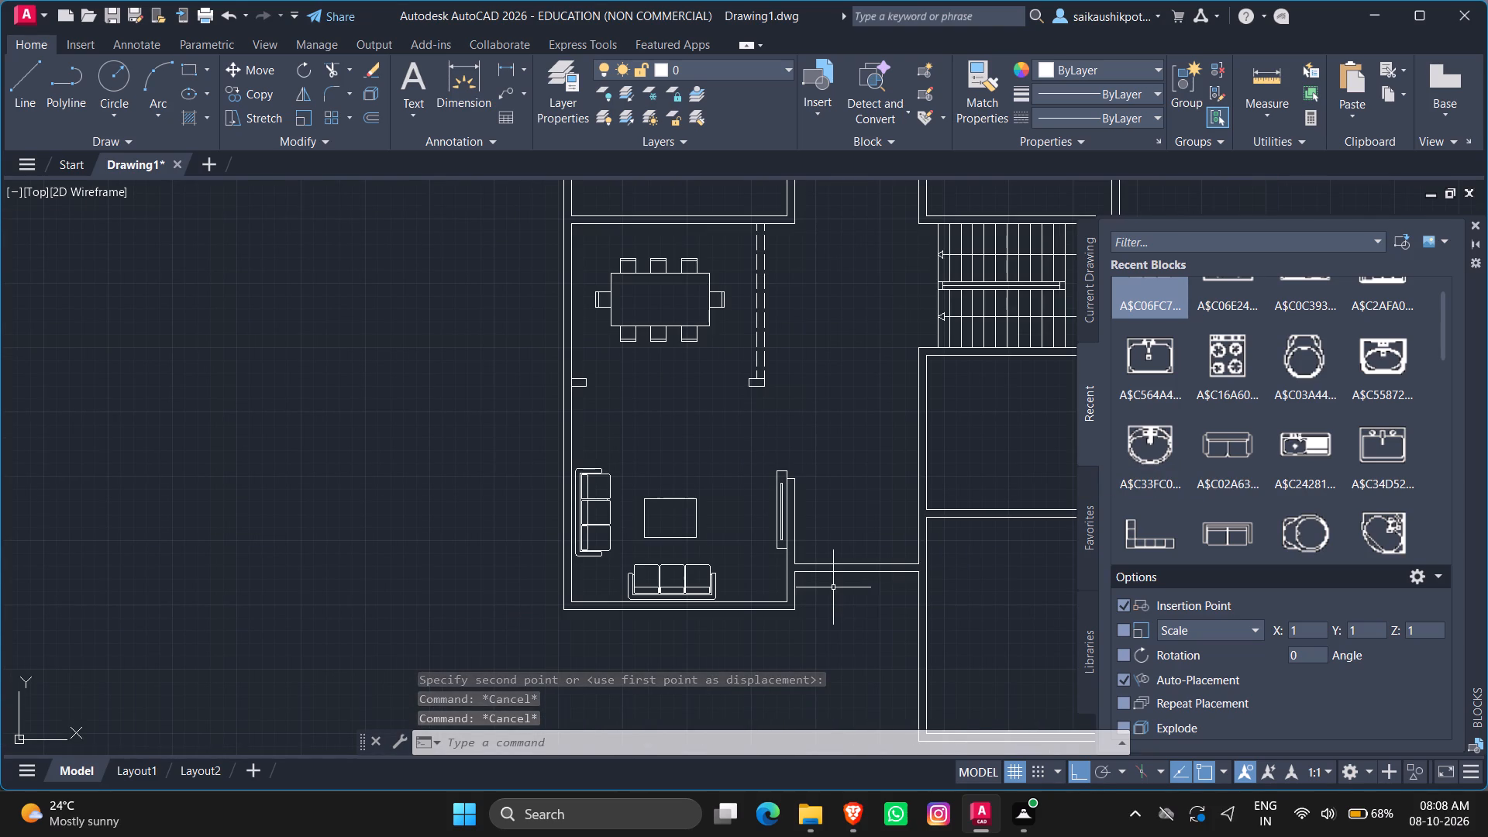
{"action": "scroll", "coordinate": [735, 456], "scroll_direction": "down", "scroll_amount": 2}
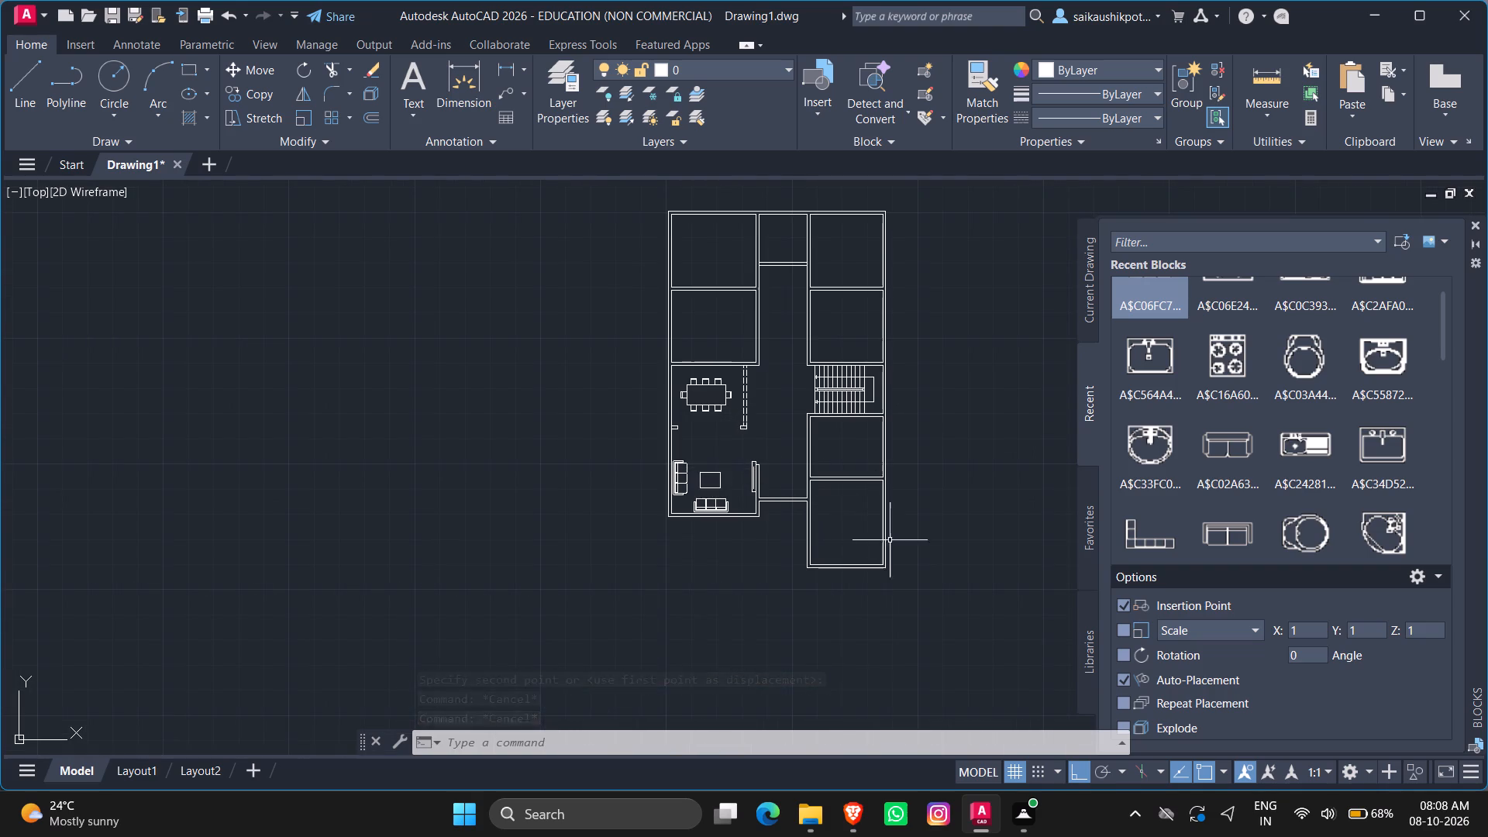
{"action": "scroll", "coordinate": [901, 553], "scroll_direction": "up", "scroll_amount": 3}
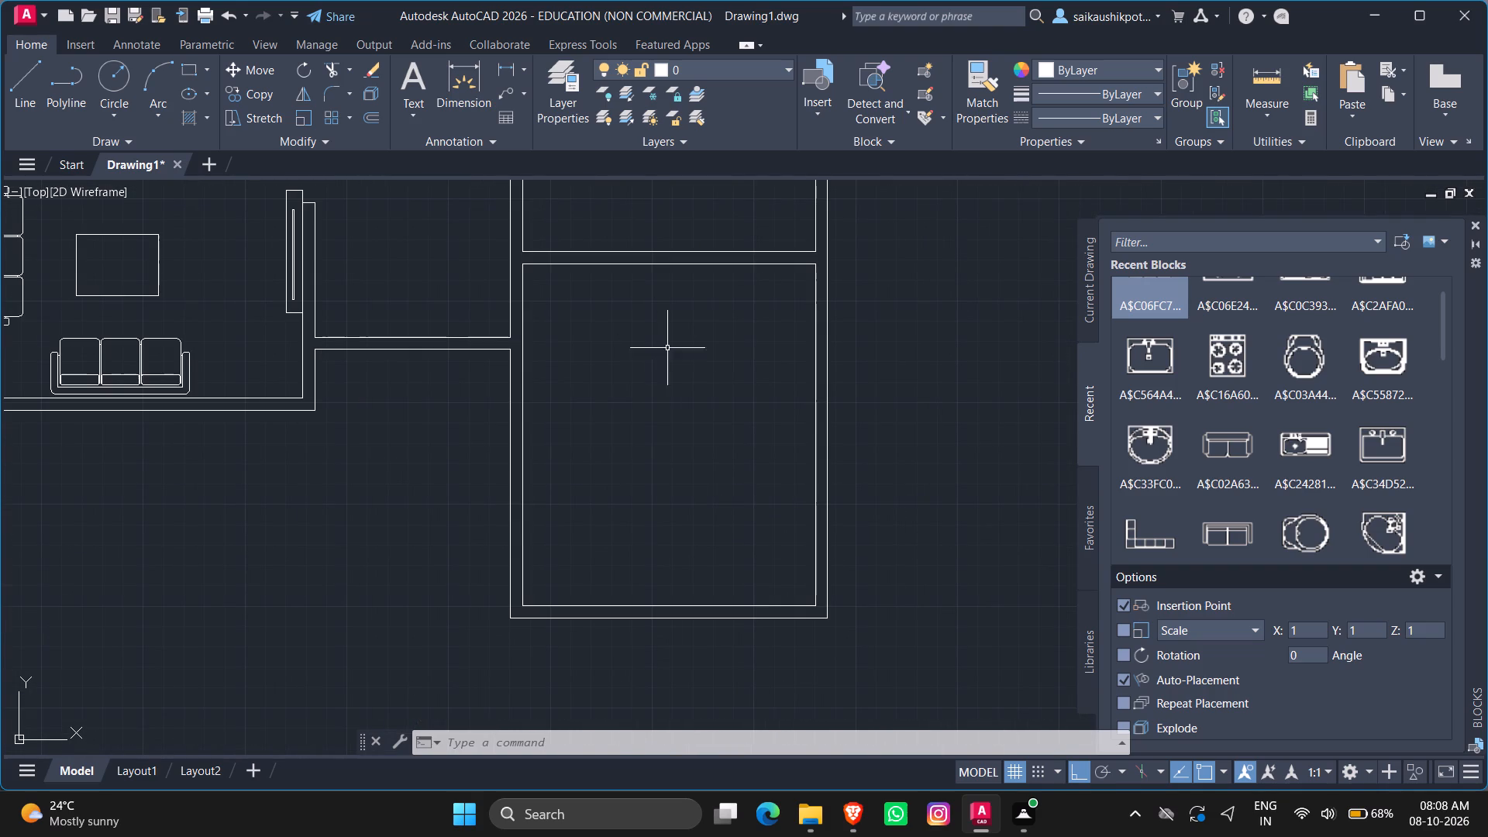
{"action": "scroll", "coordinate": [734, 350], "scroll_direction": "up", "scroll_amount": 1}
{"action": "scroll", "coordinate": [734, 350], "scroll_direction": "down", "scroll_amount": 2}
{"action": "scroll", "coordinate": [722, 463], "scroll_direction": "up", "scroll_amount": 1}
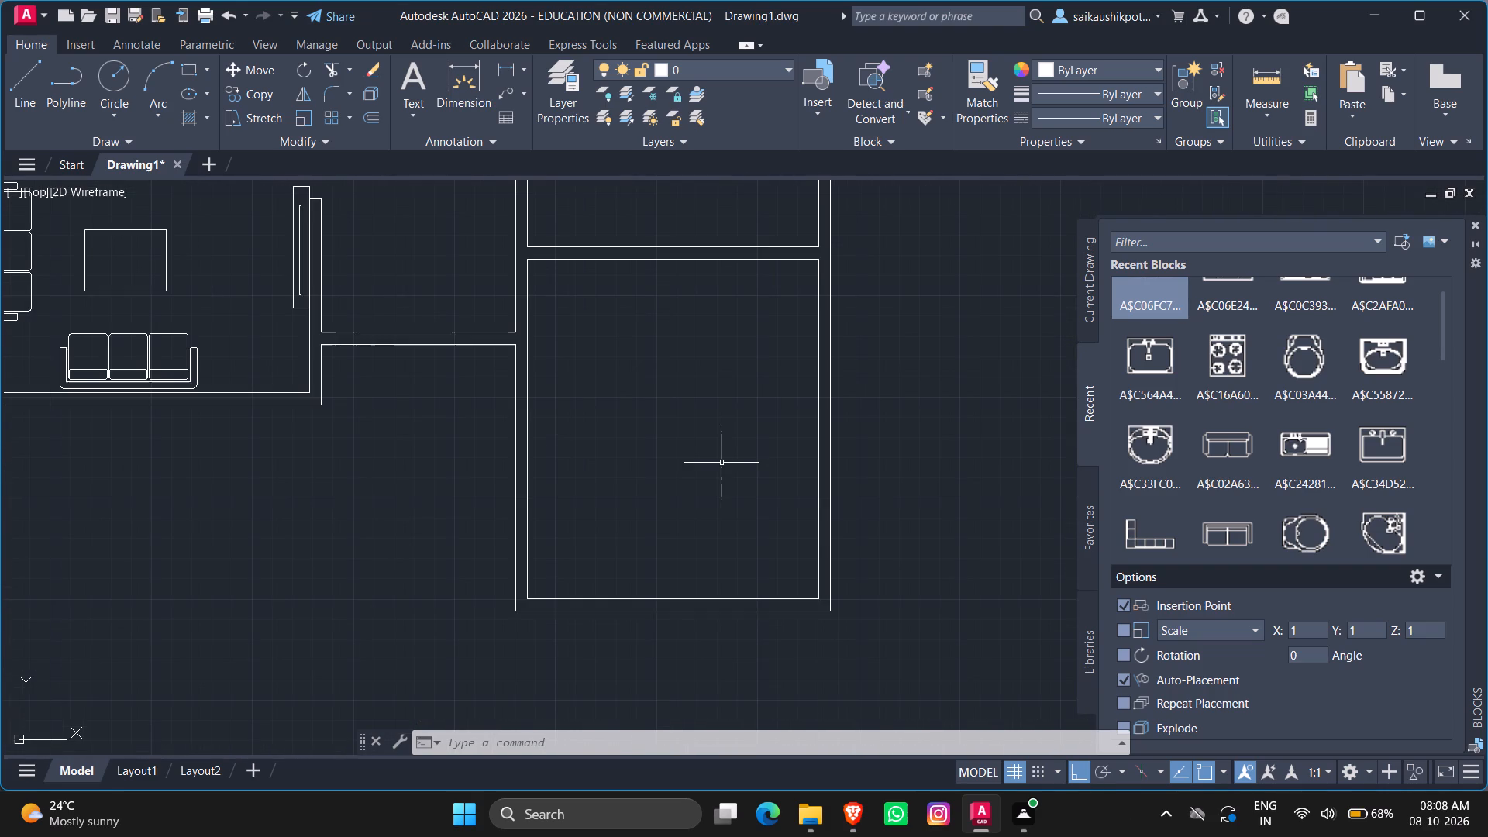
{"action": "key", "text": "Escape"}
{"action": "key", "text": "o"}
{"action": "key", "text": "Return"}
{"action": "type", "text": "2'"}
{"action": "key", "text": "Return"}
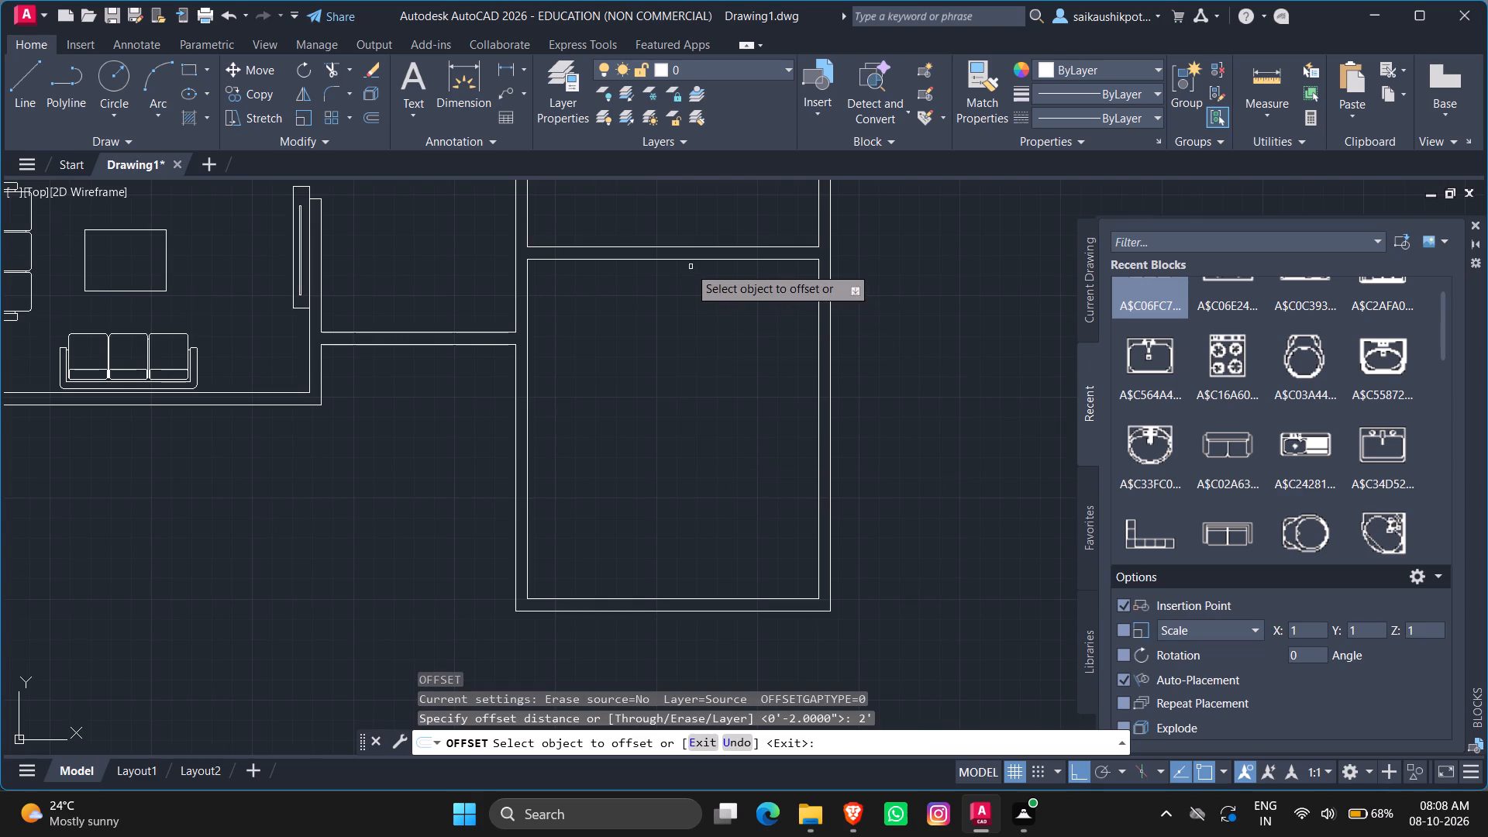
{"action": "left_click", "coordinate": [677, 258]}
{"action": "left_click", "coordinate": [713, 357]}
{"action": "key", "text": "Escape"}
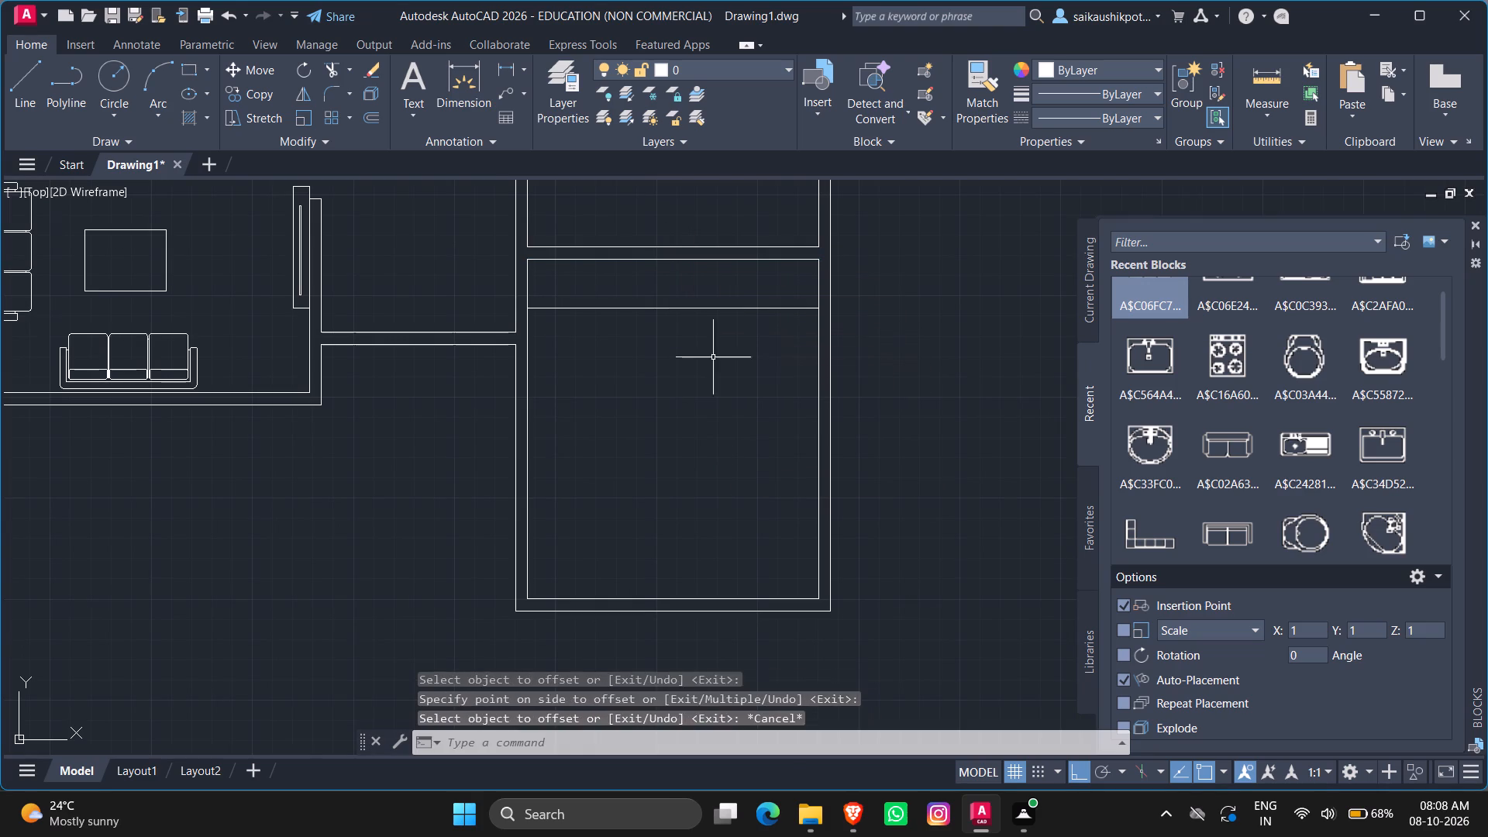
{"action": "key", "text": "Escape"}
{"action": "key", "text": "Escape"}
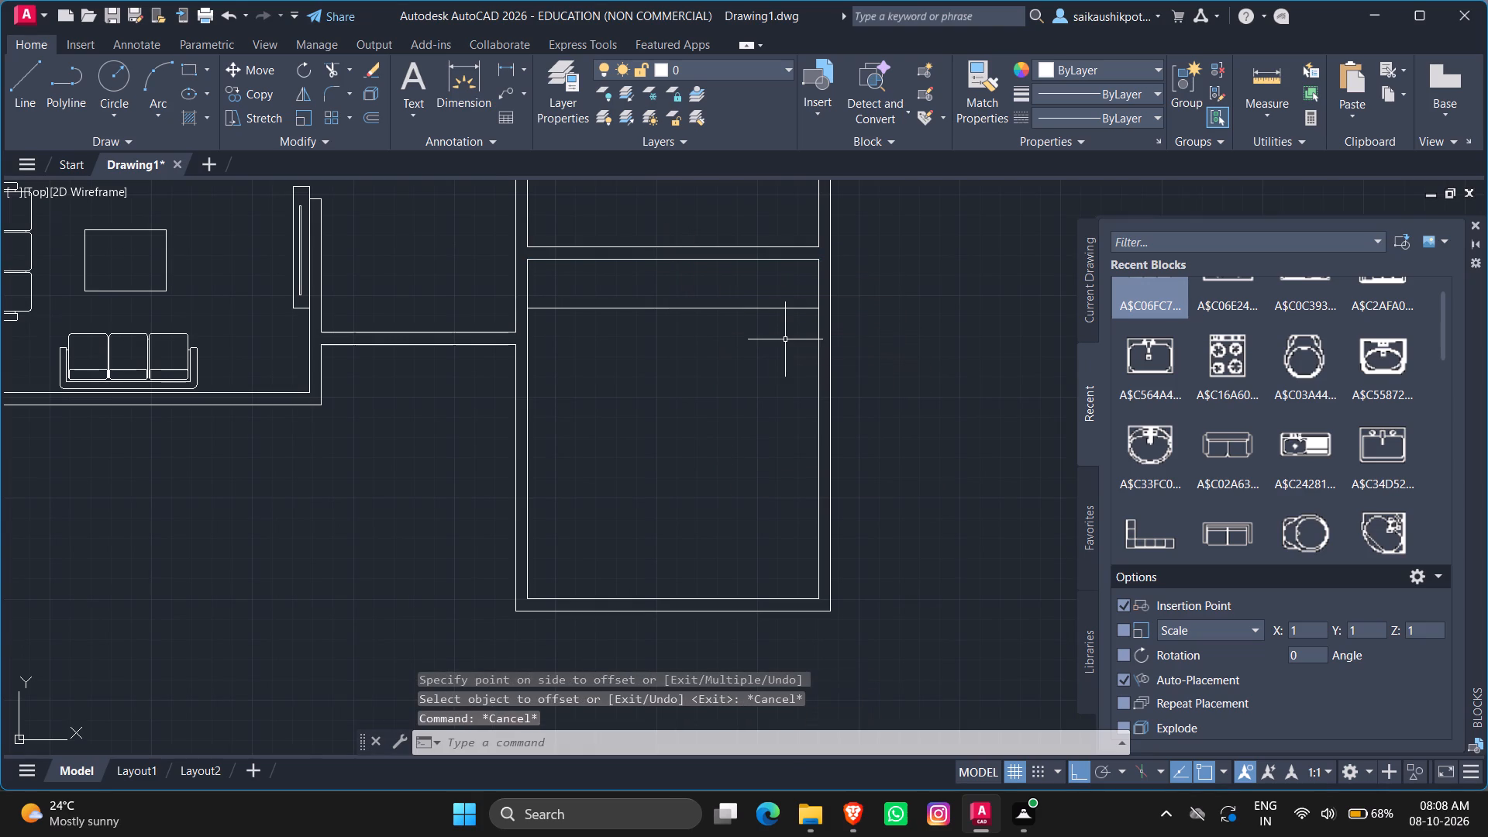
{"action": "key", "text": "Escape"}
{"action": "key", "text": "Escape"}
Offset the right inner wall line of the bottom-right room 6' to the left, into the room.
{"action": "type", "text": "OI"}
{"action": "key", "text": "Return"}
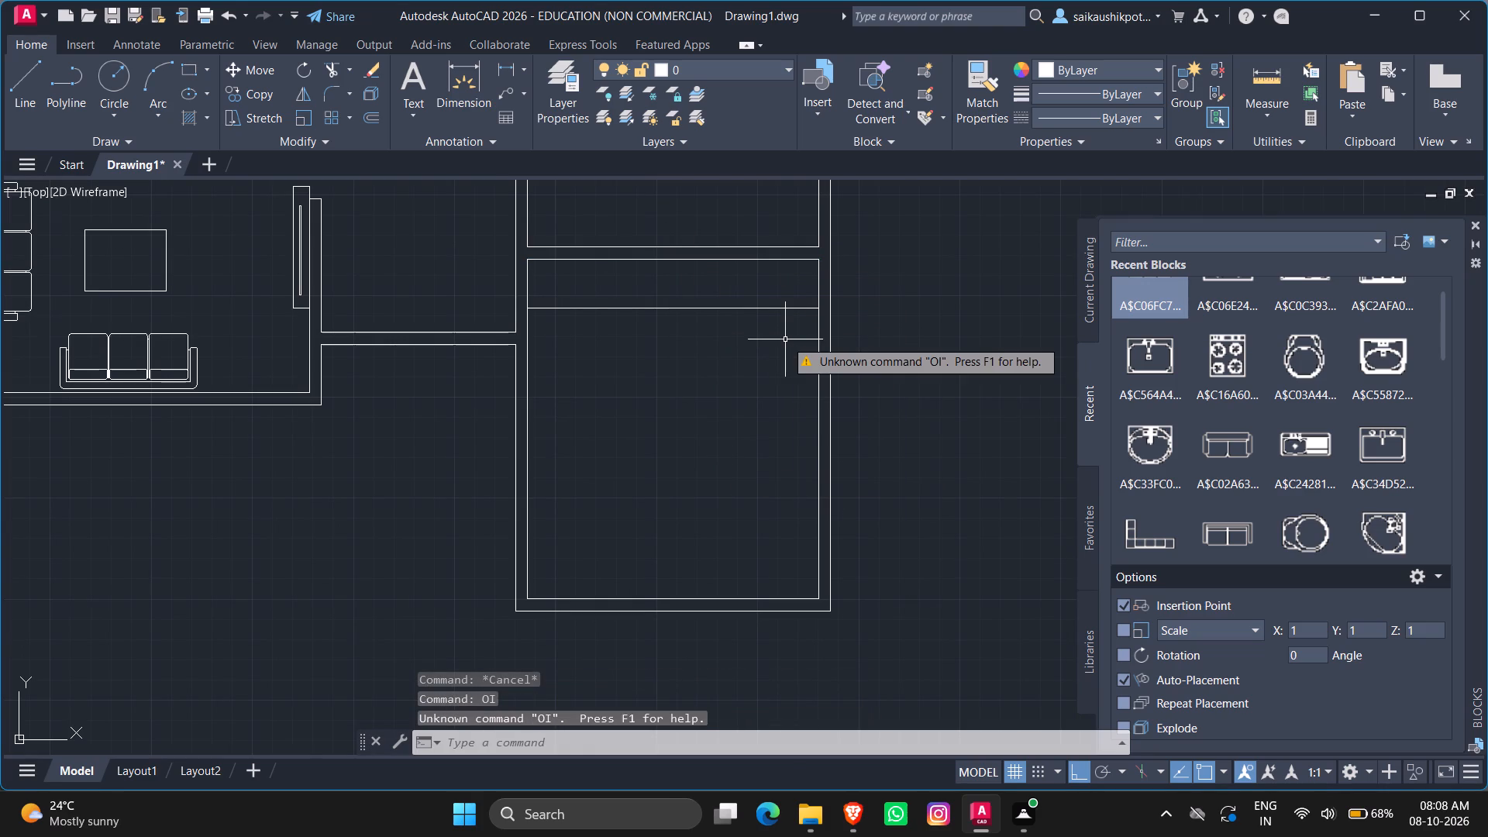
{"action": "key", "text": "Escape"}
{"action": "key", "text": "Escape"}
{"action": "key", "text": "Escape"}
{"action": "key", "text": "o"}
{"action": "key", "text": "Return"}
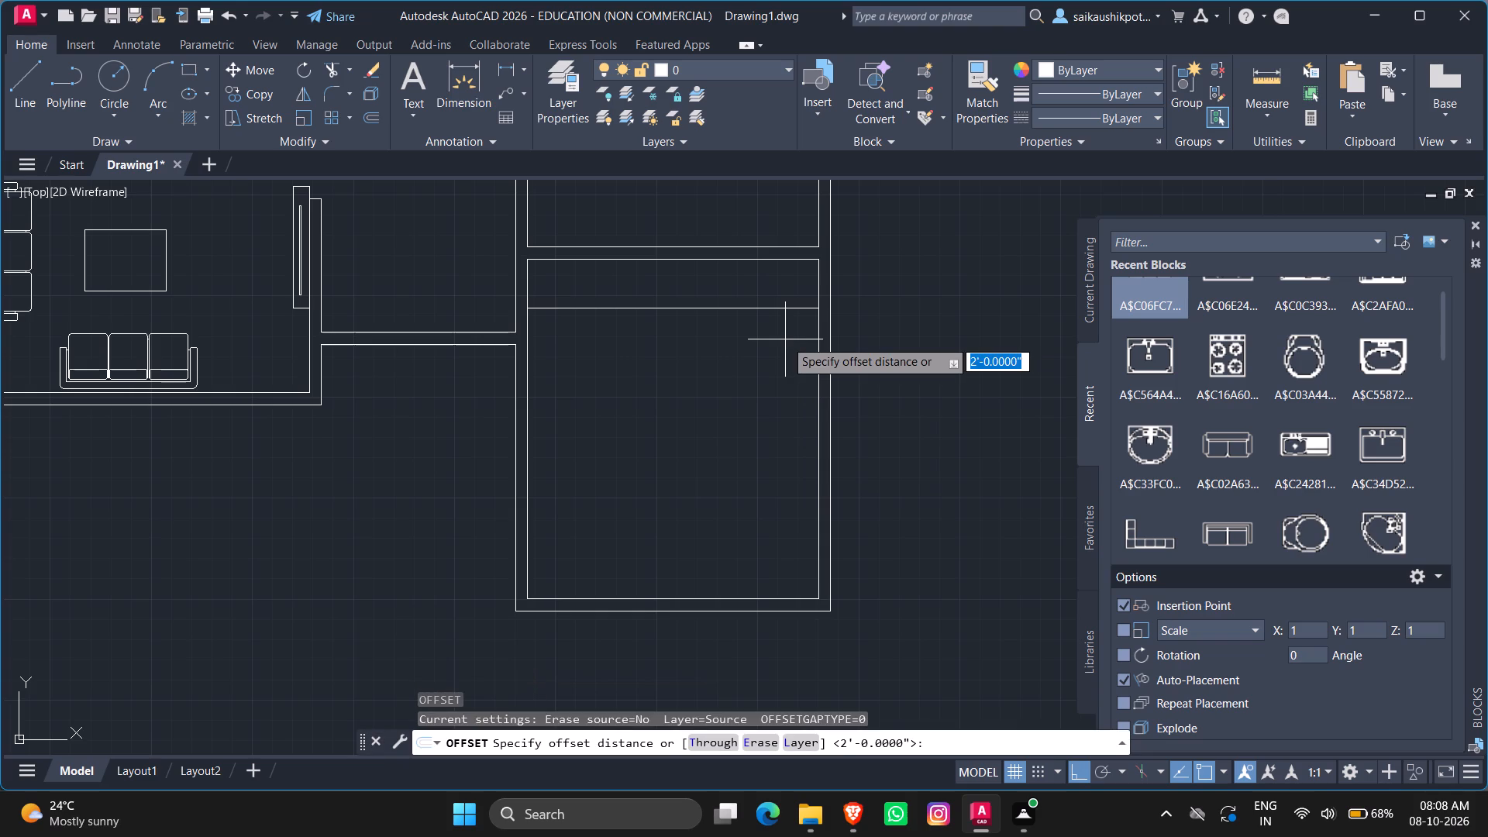
{"action": "key", "text": "6"}
{"action": "key", "text": "apostrophe"}
{"action": "key", "text": "Return"}
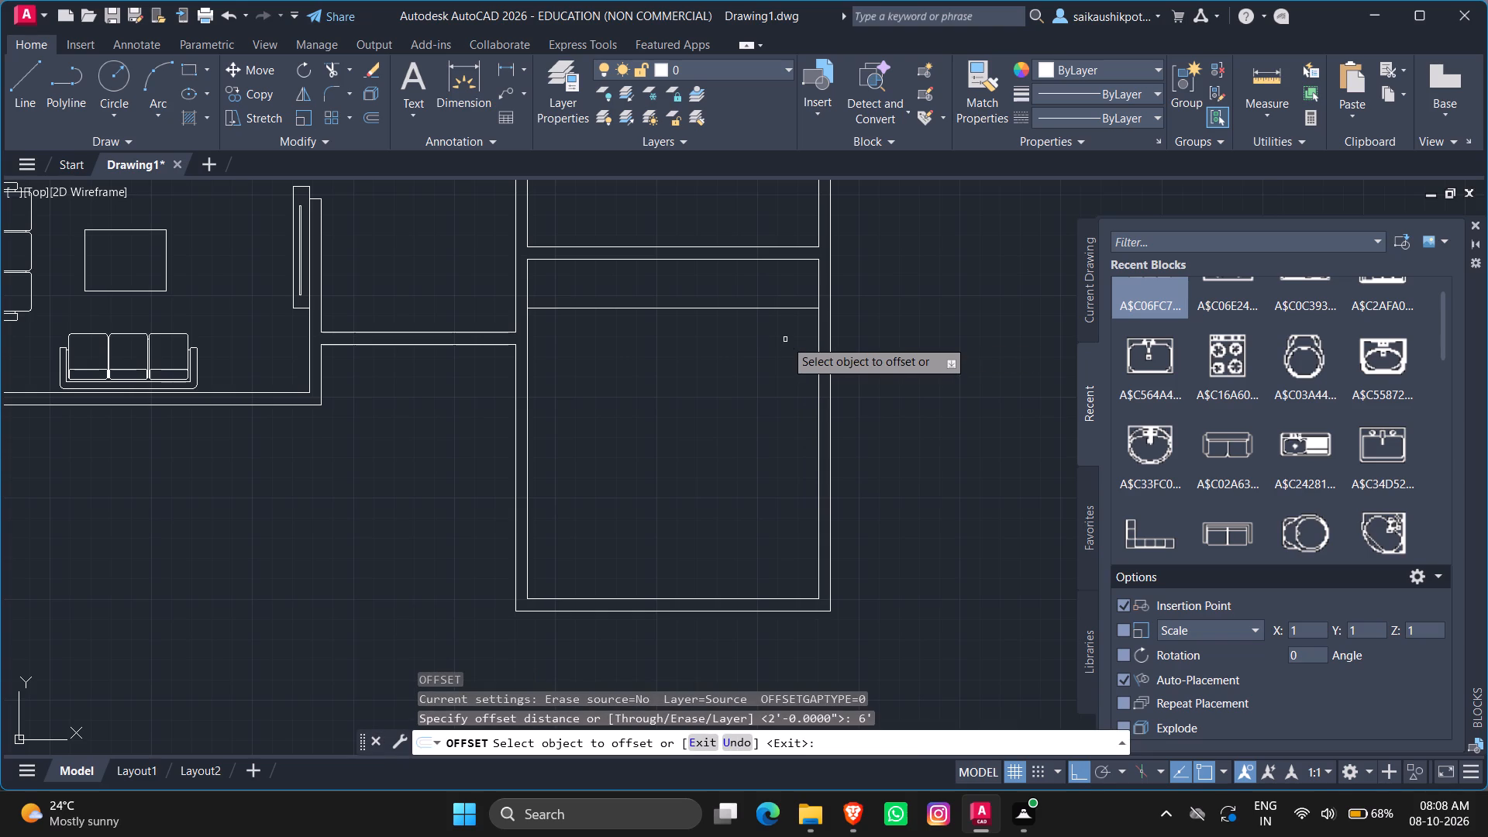
{"action": "left_click", "coordinate": [818, 363]}
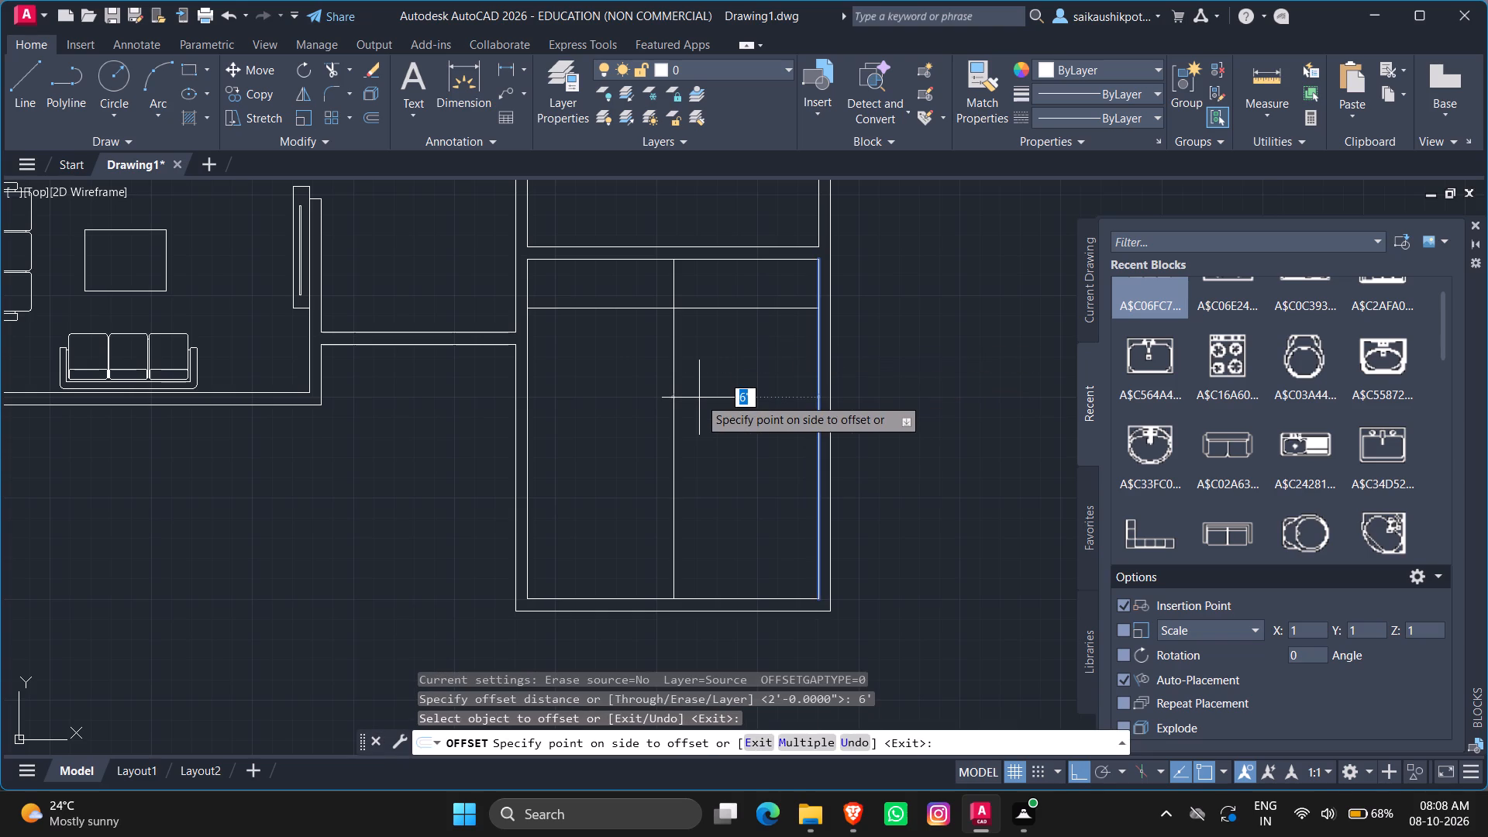
{"action": "left_click", "coordinate": [699, 398]}
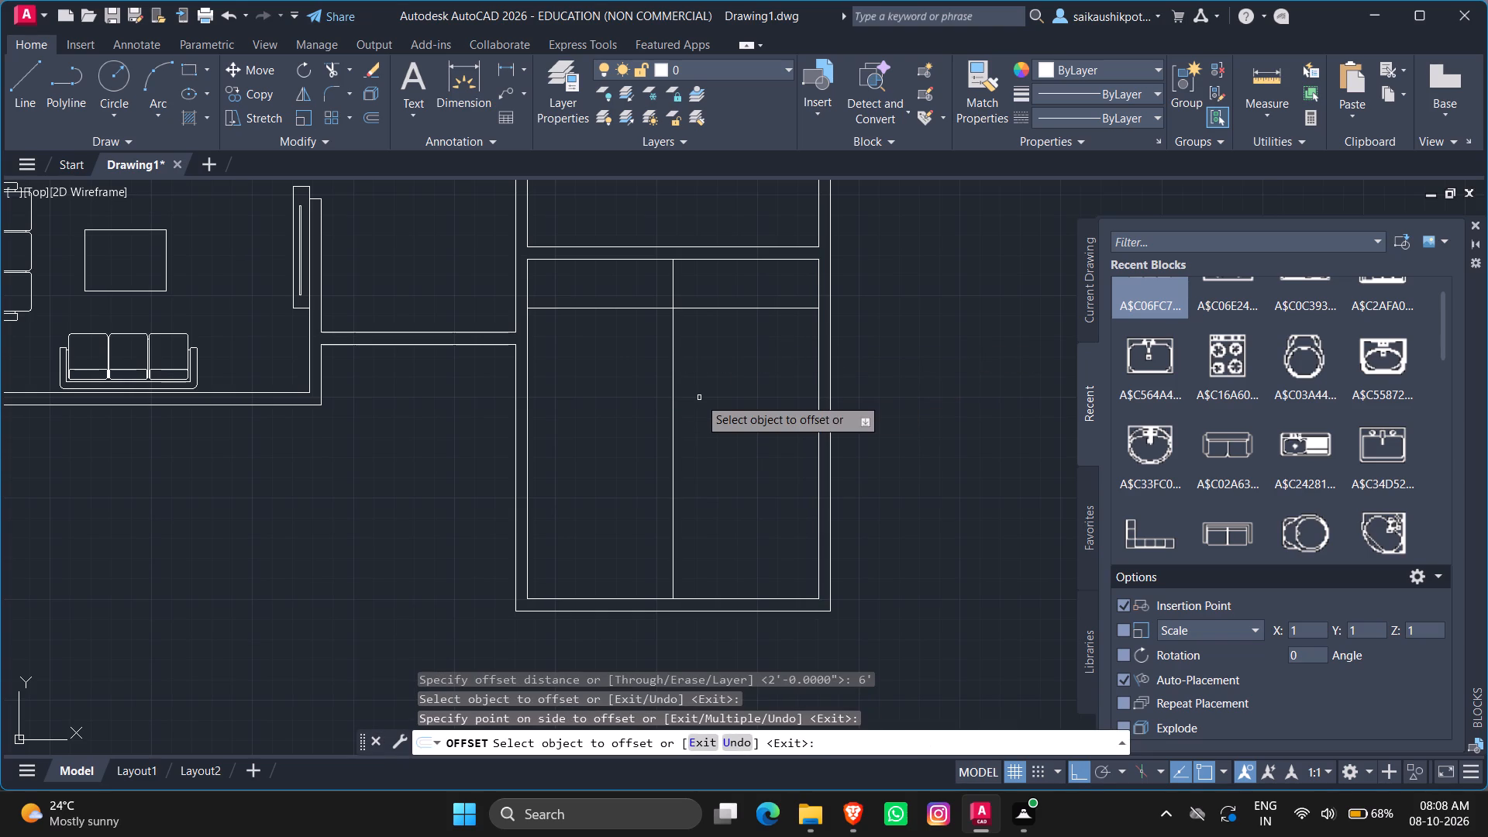
Trim away the part of the upper horizontal offset line left of the new vertical line.
{"action": "type", "text": "TR"}
{"action": "key", "text": "Return"}
{"action": "key", "text": "Return"}
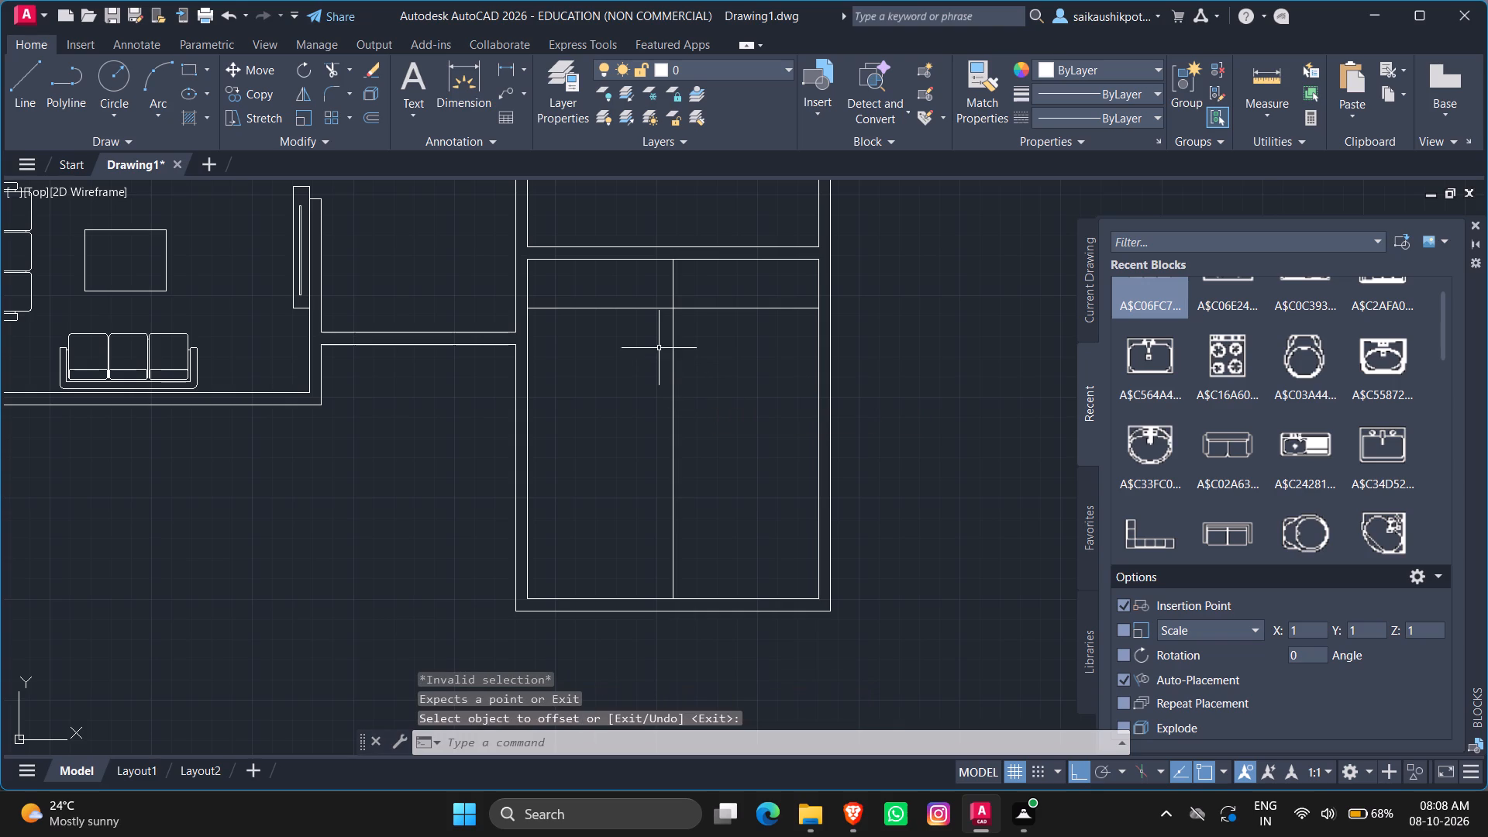
{"action": "key", "text": "Escape"}
{"action": "key", "text": "Escape"}
{"action": "key", "text": "Escape"}
{"action": "type", "text": "TR\\"}
{"action": "key", "text": "Return"}
{"action": "left_click", "coordinate": [648, 329]}
{"action": "left_click", "coordinate": [643, 312]}
{"action": "left_click", "coordinate": [637, 304]}
{"action": "left_click", "coordinate": [637, 326]}
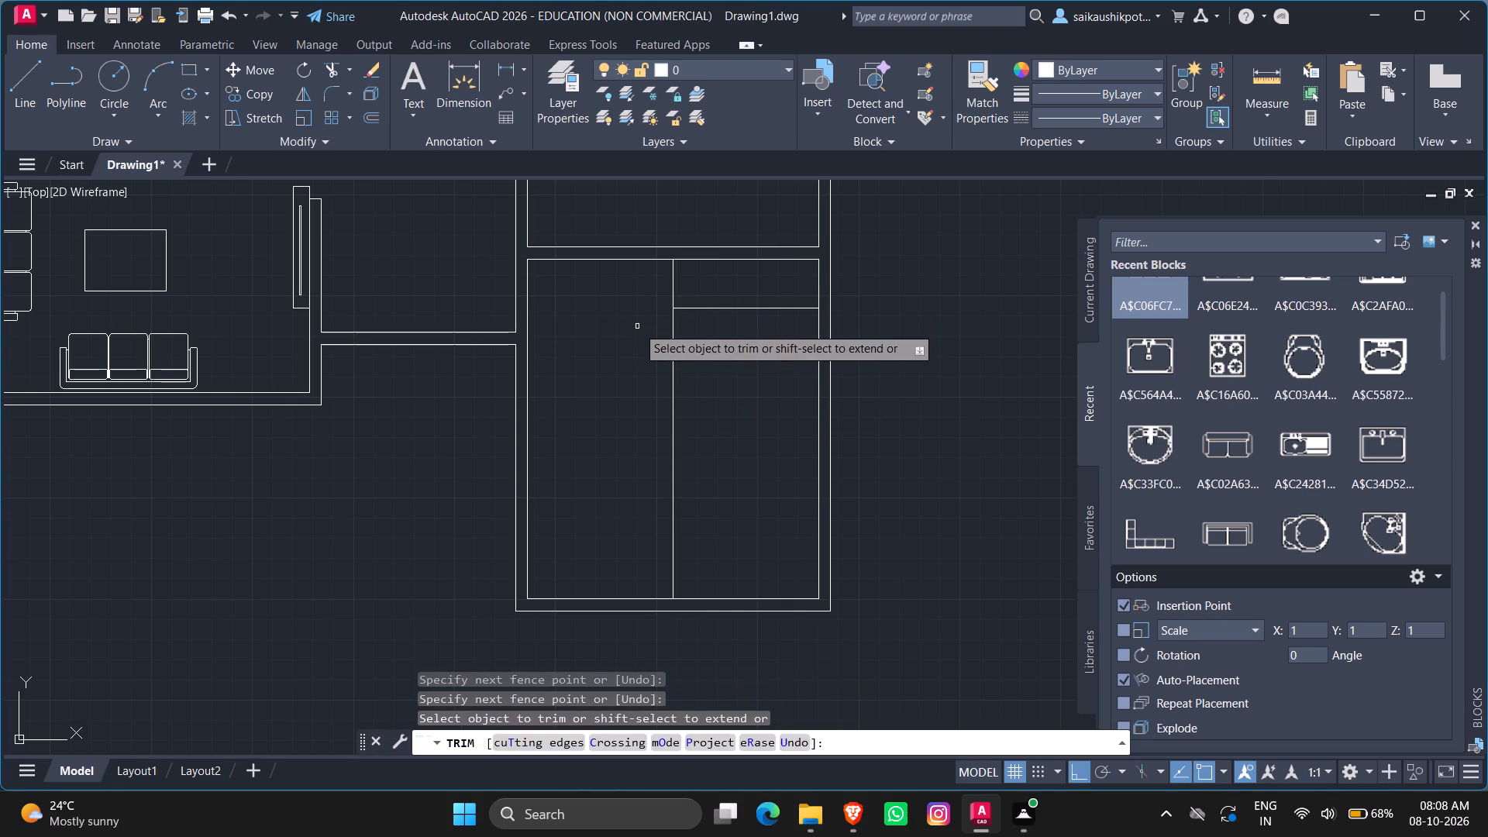
{"action": "key", "text": "Escape"}
{"action": "key", "text": "Escape"}
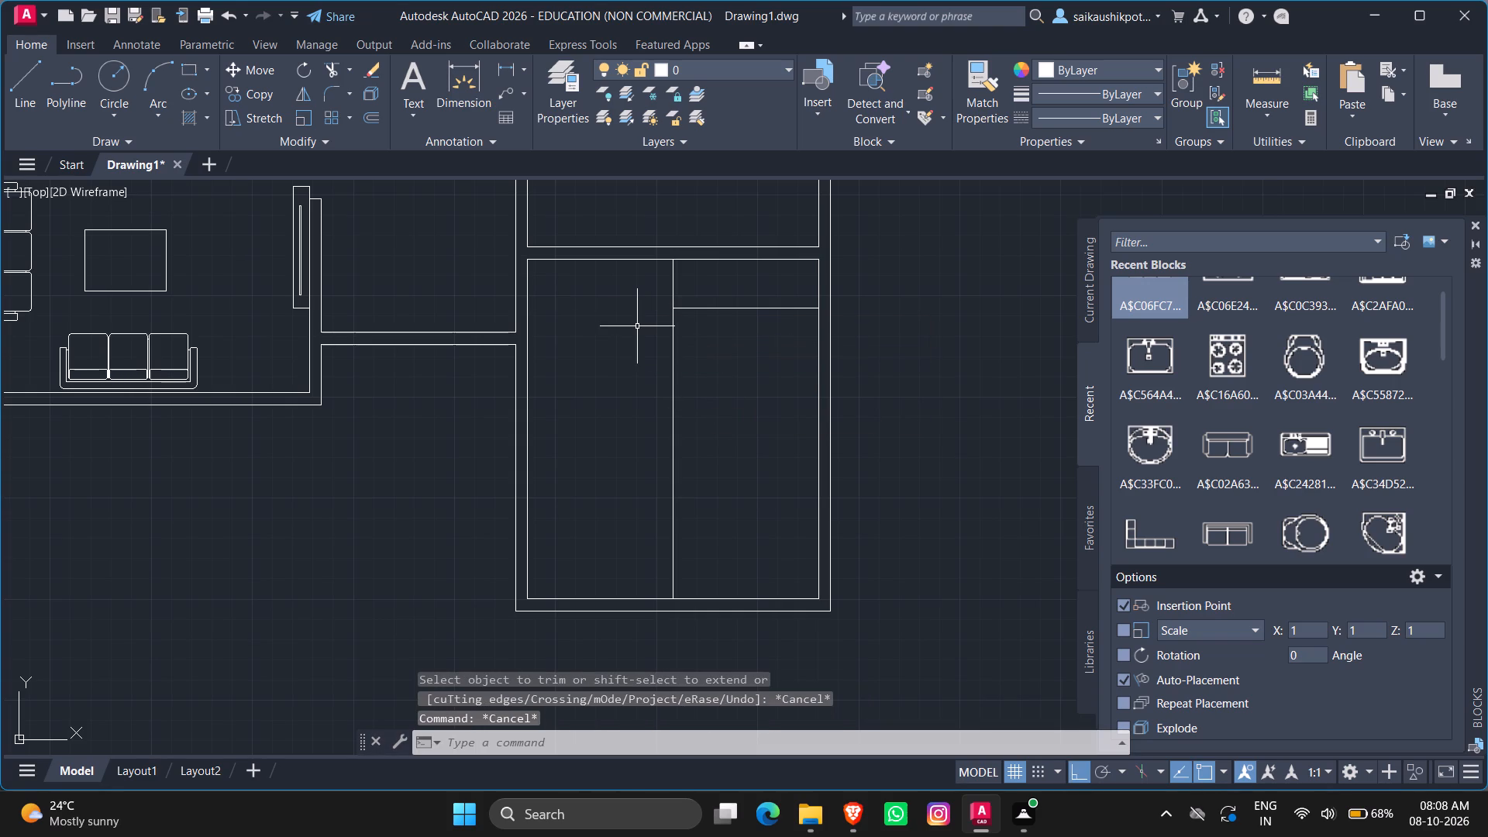
Offset the remaining short horizontal line 3' down into the bottom-right room.
{"action": "key", "text": "o"}
{"action": "key", "text": "Return"}
{"action": "type", "text": "3'"}
{"action": "key", "text": "Return"}
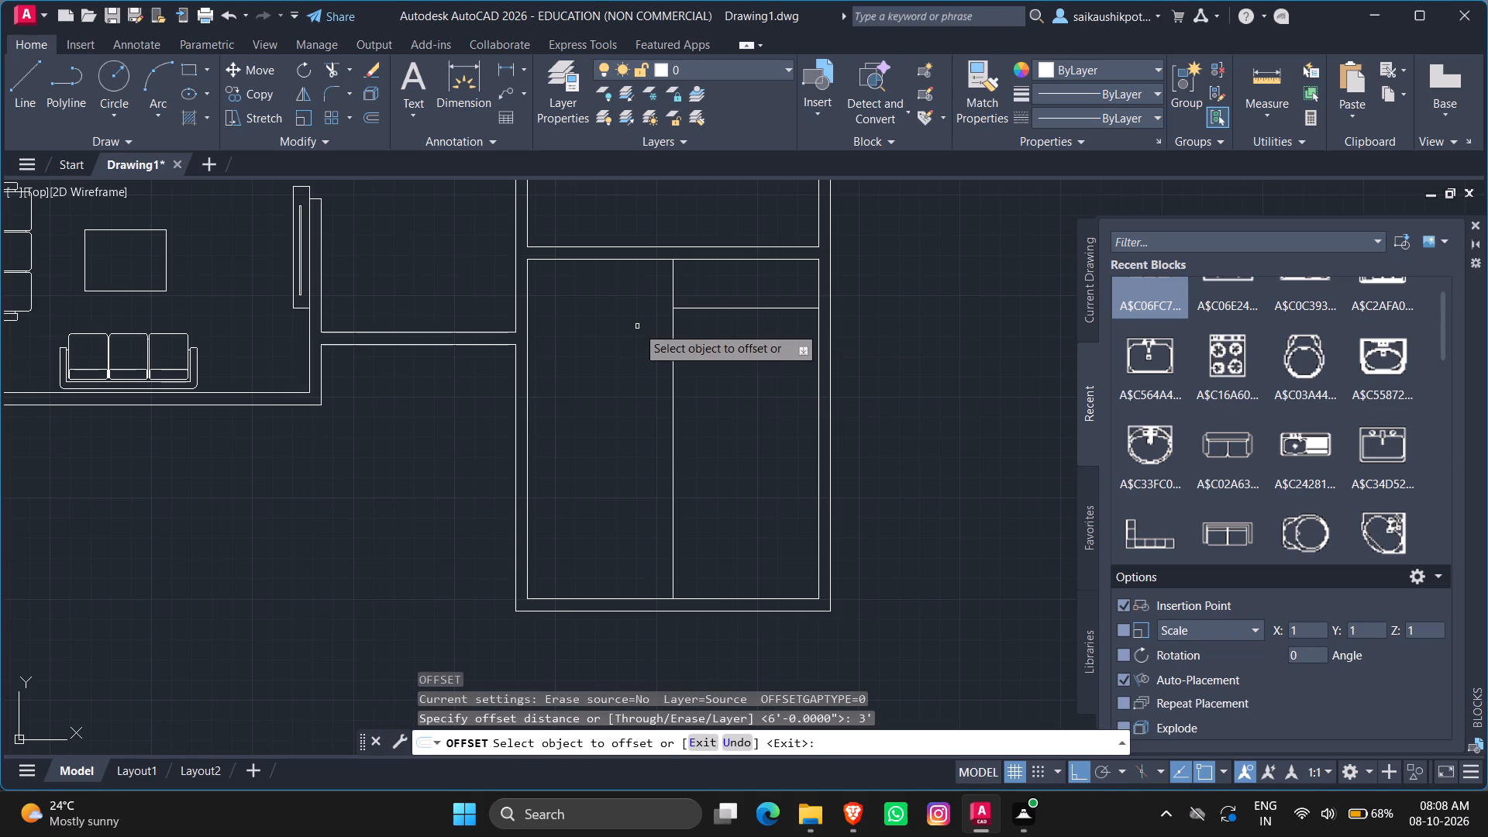
{"action": "left_click", "coordinate": [711, 309]}
{"action": "left_click", "coordinate": [729, 422]}
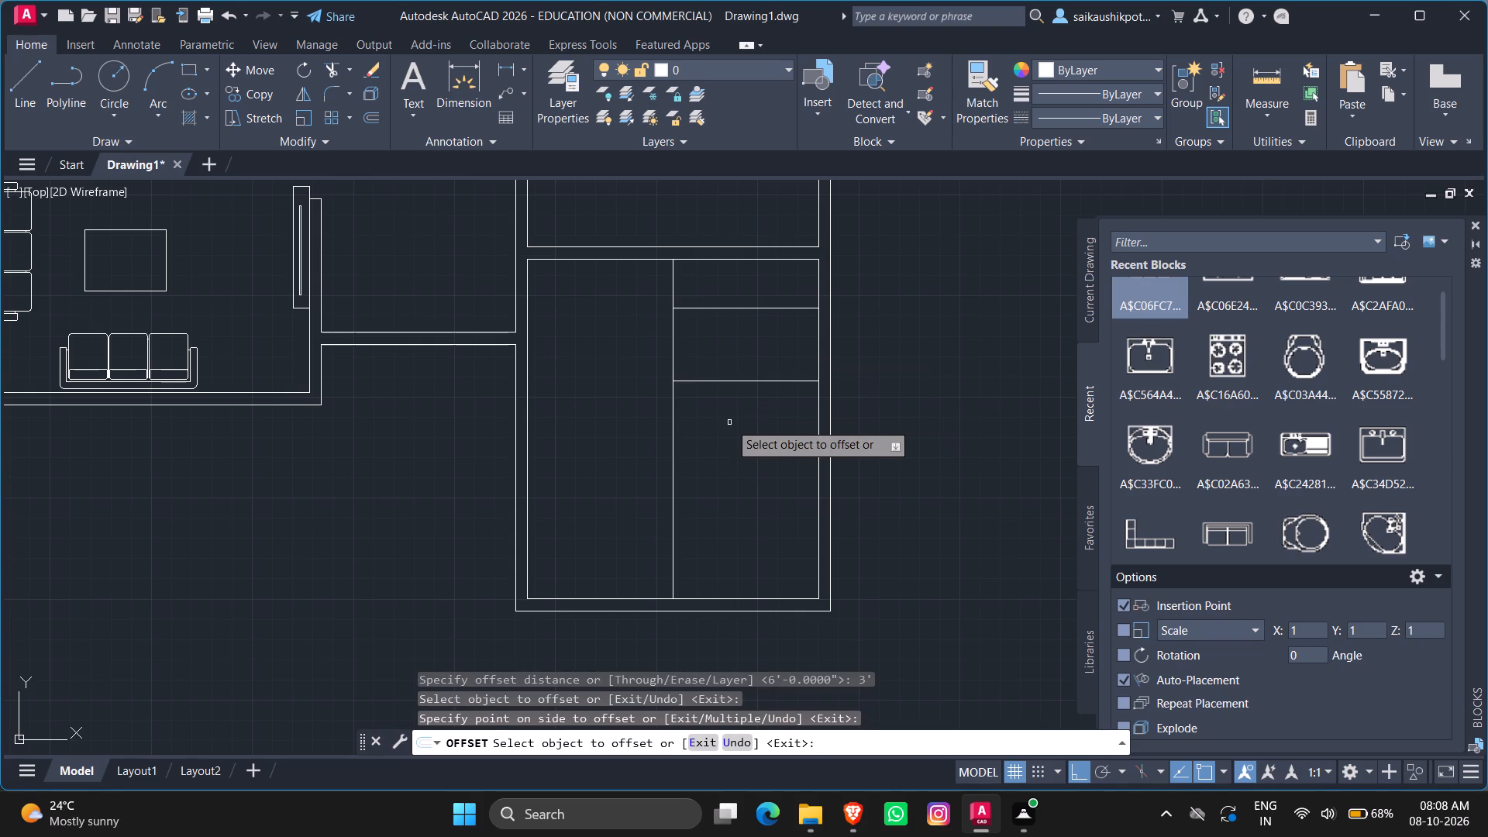
Offset the lower short horizontal line a further 5' down.
{"action": "left_click", "coordinate": [714, 380]}
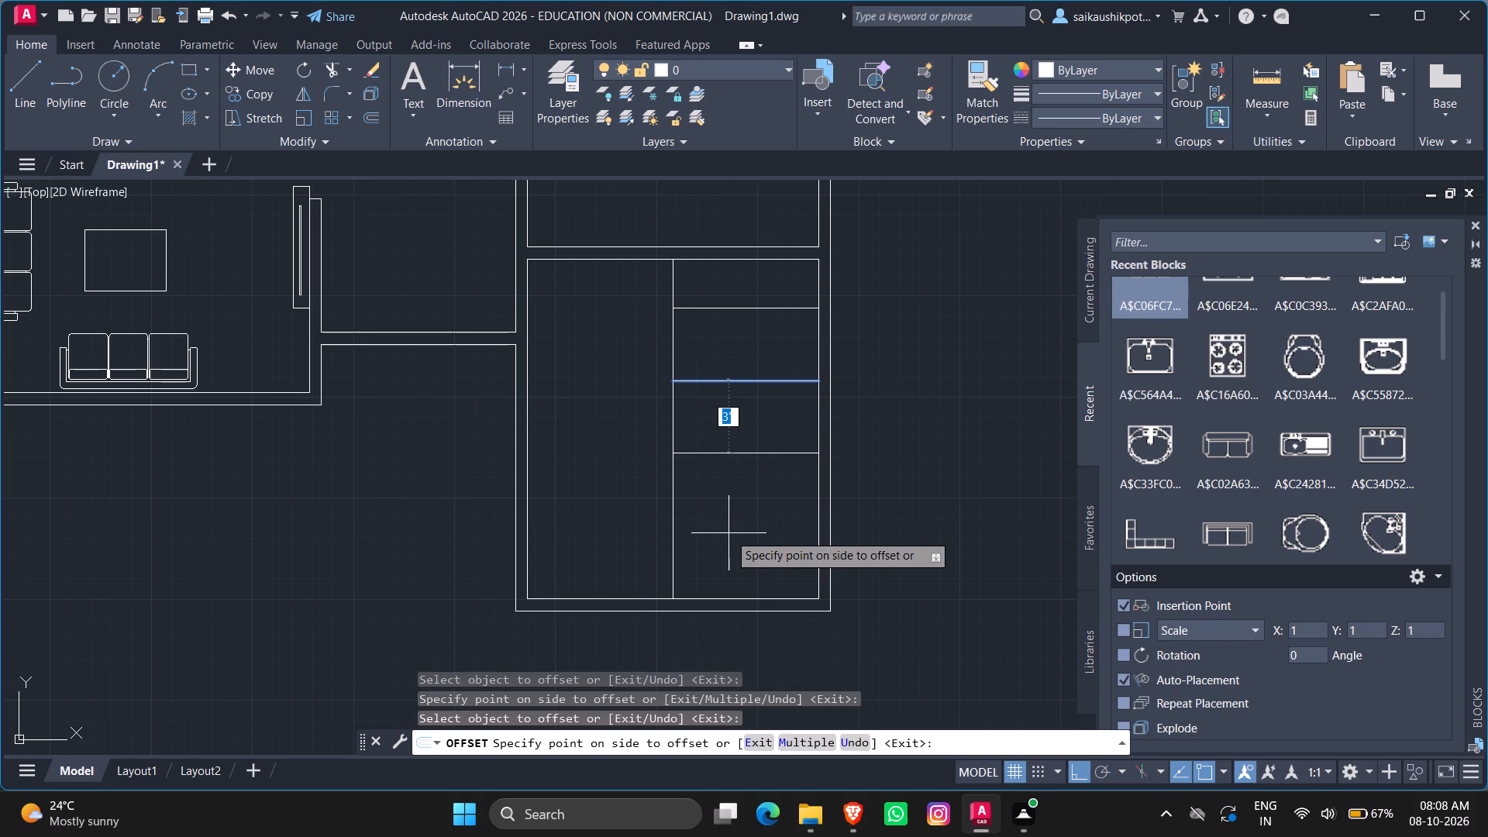
{"action": "type", "text": "5'"}
{"action": "key", "text": "Return"}
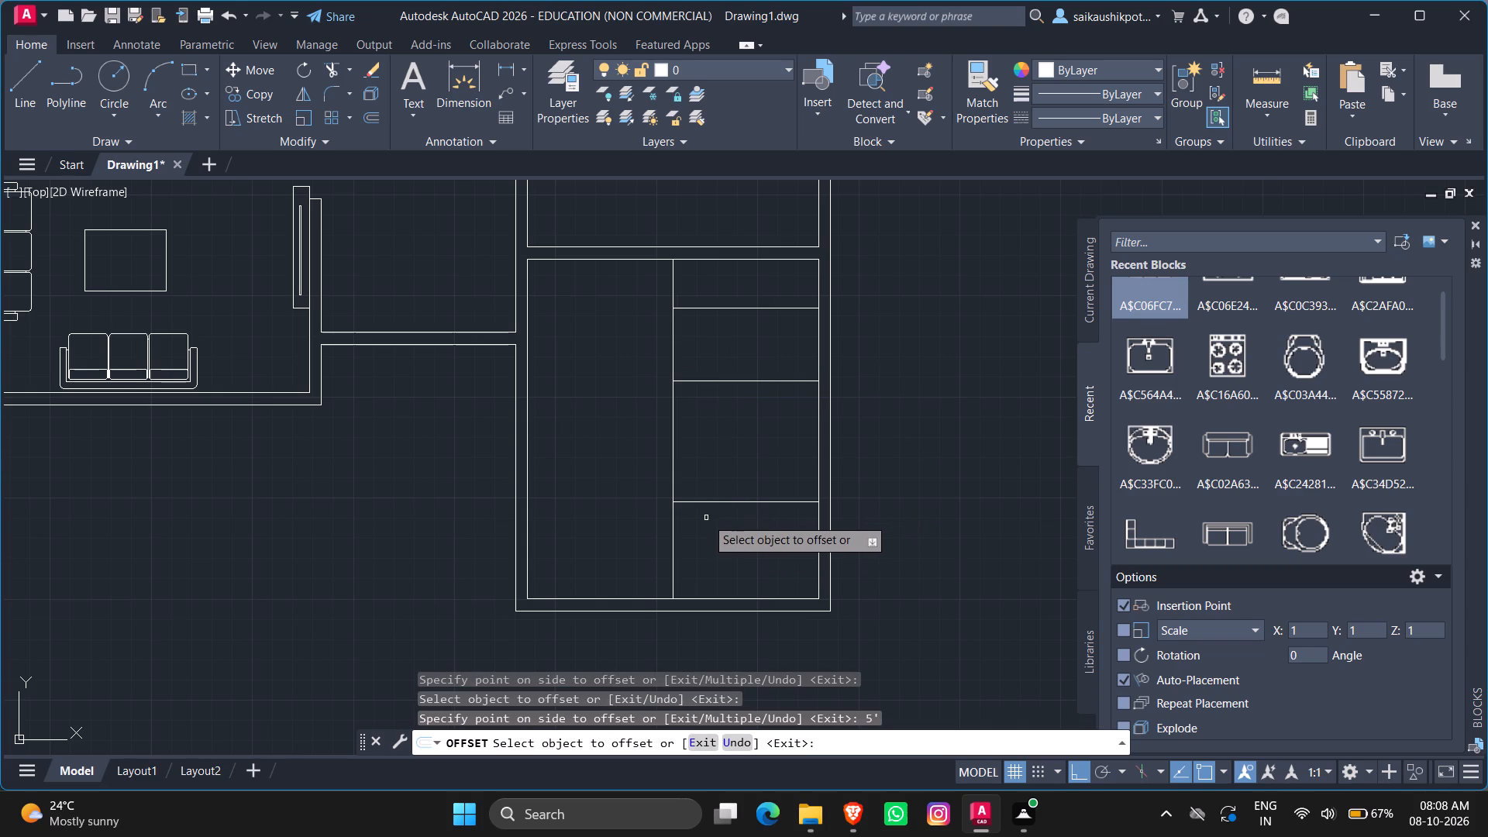
{"action": "key", "text": "Escape"}
{"action": "key", "text": "Escape"}
{"action": "key", "text": "Escape"}
Trim the vertical line below the lowest horizontal line and across the 3' gap, leaving two separate rectangles against the right wall.
{"action": "type", "text": "TR"}
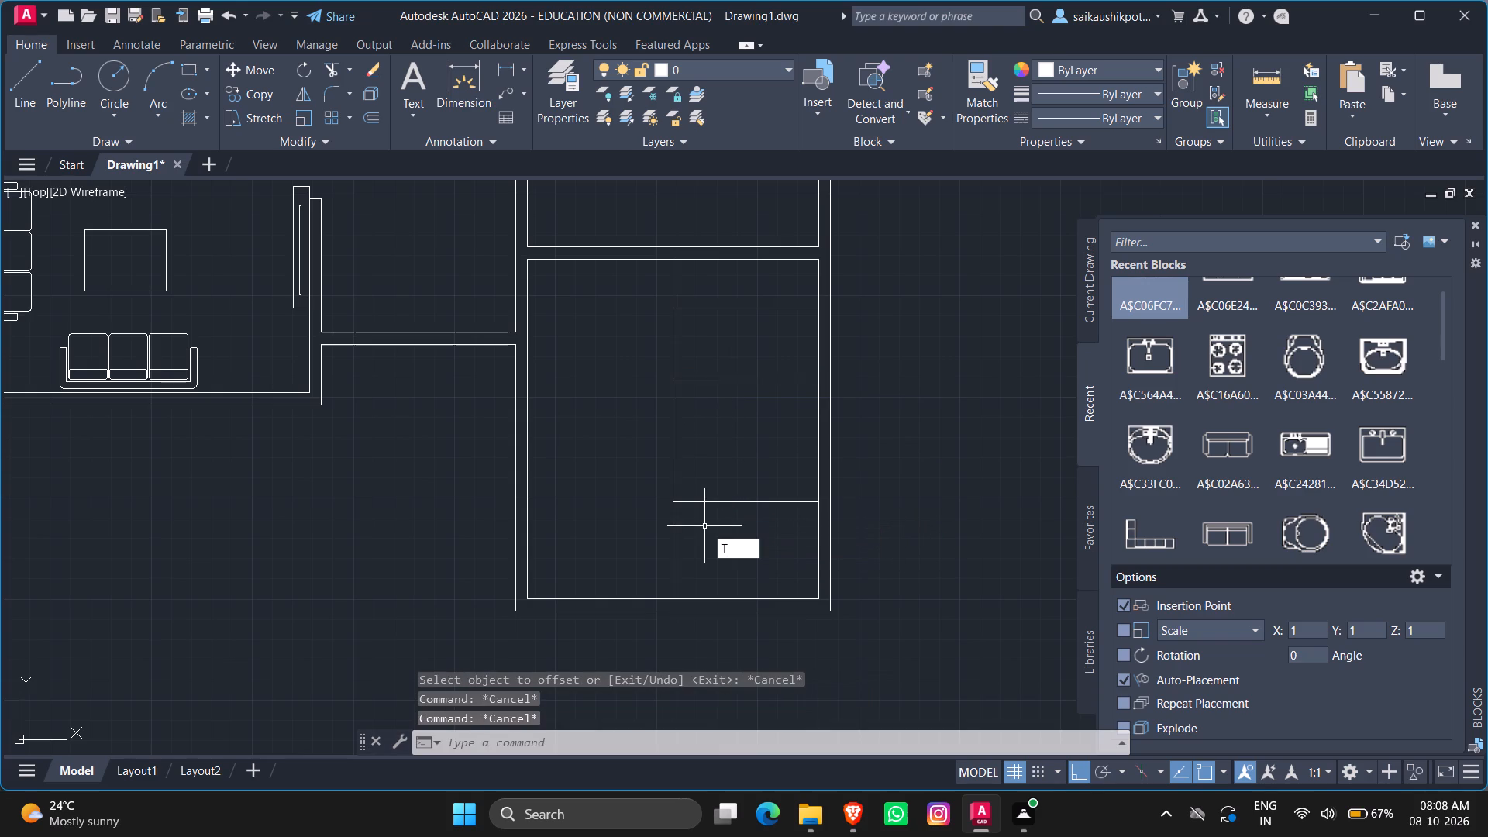
{"action": "key", "text": "Return"}
{"action": "key", "text": "Return"}
{"action": "left_click", "coordinate": [690, 561]}
{"action": "left_click", "coordinate": [654, 550]}
{"action": "left_click", "coordinate": [687, 353]}
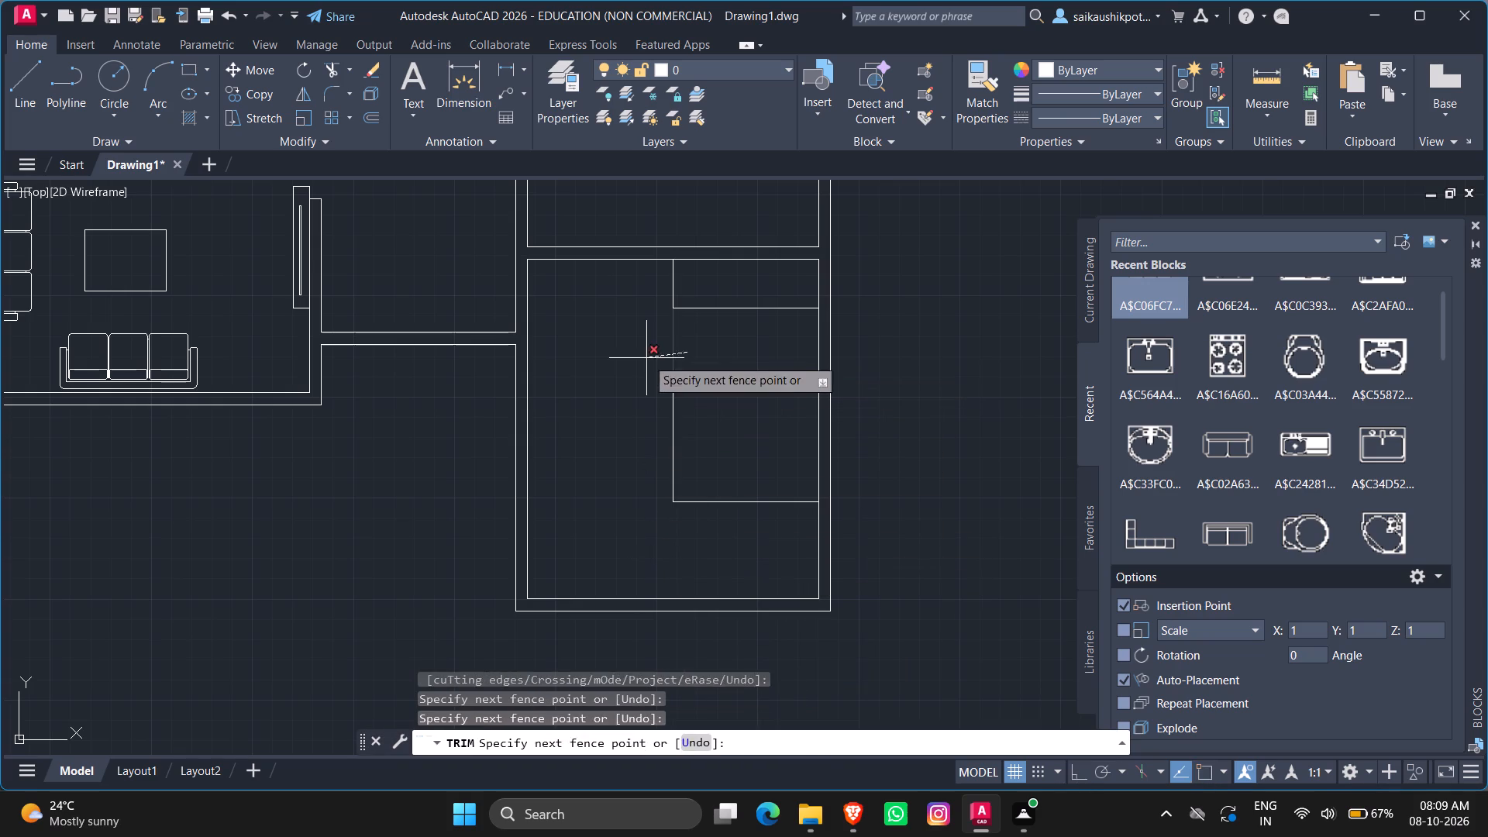
{"action": "left_click", "coordinate": [646, 358]}
{"action": "key", "text": "Escape"}
{"action": "key", "text": "Escape"}
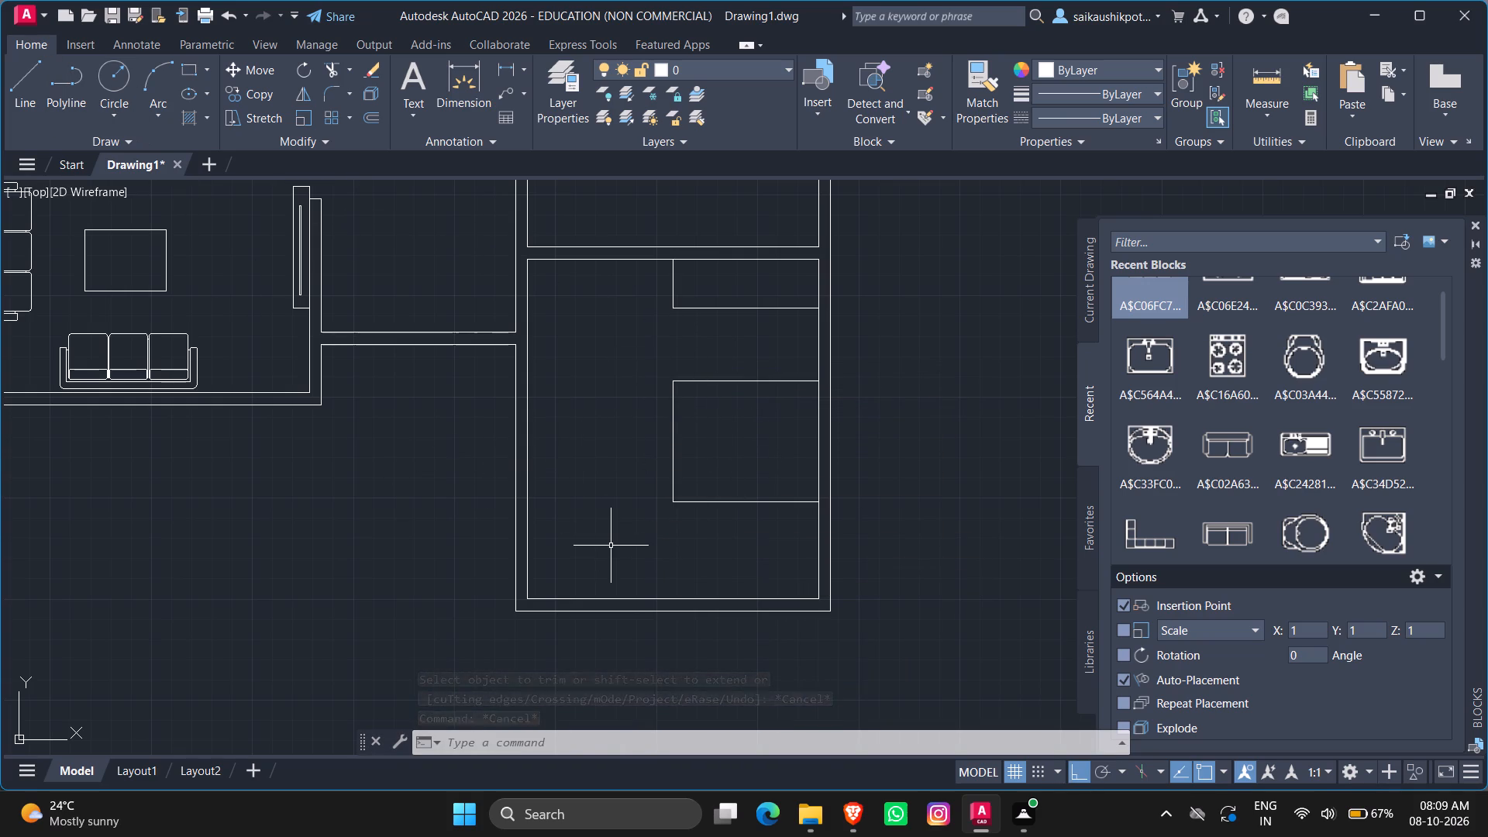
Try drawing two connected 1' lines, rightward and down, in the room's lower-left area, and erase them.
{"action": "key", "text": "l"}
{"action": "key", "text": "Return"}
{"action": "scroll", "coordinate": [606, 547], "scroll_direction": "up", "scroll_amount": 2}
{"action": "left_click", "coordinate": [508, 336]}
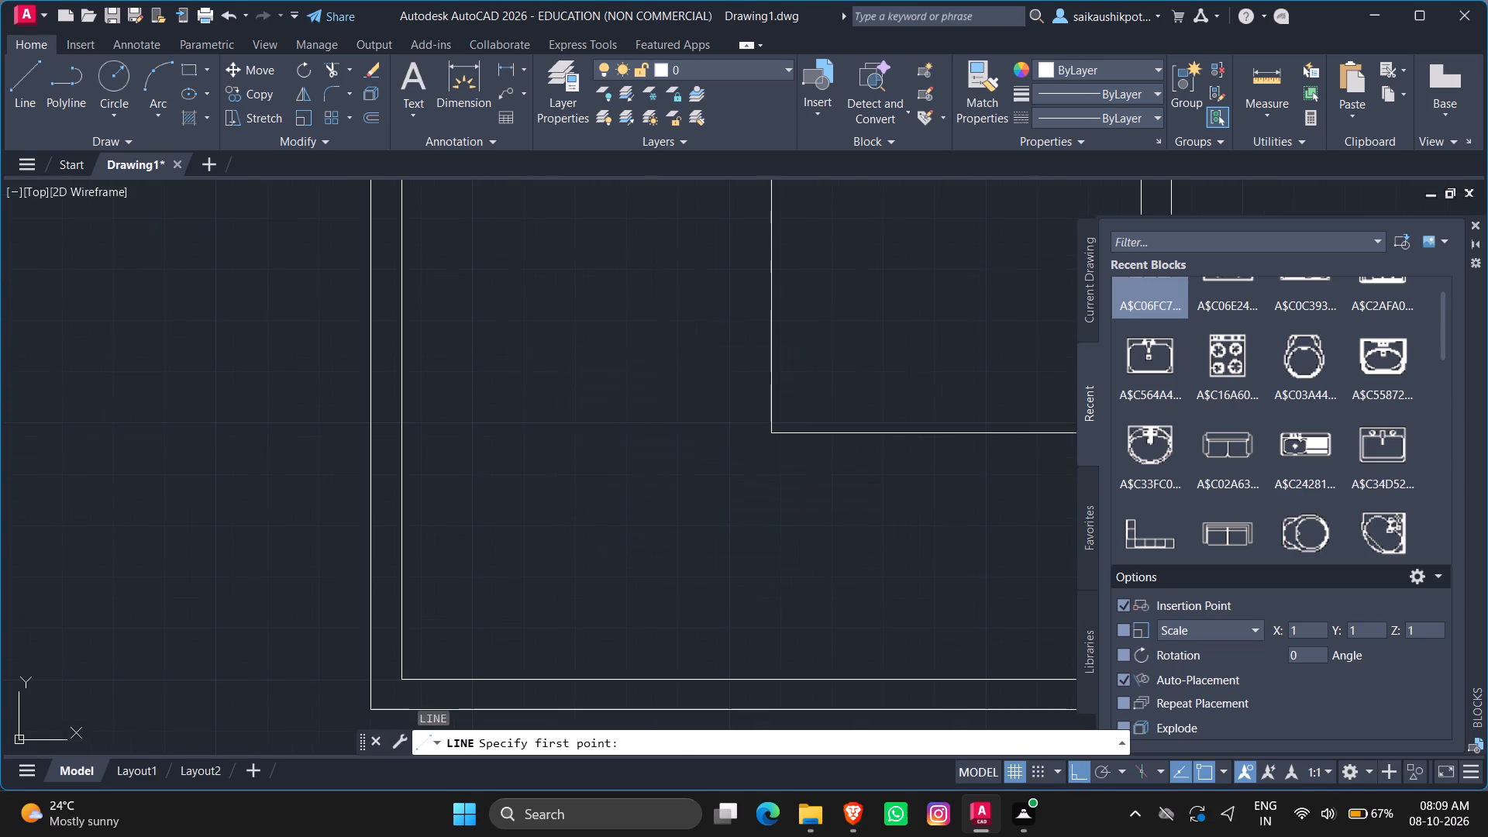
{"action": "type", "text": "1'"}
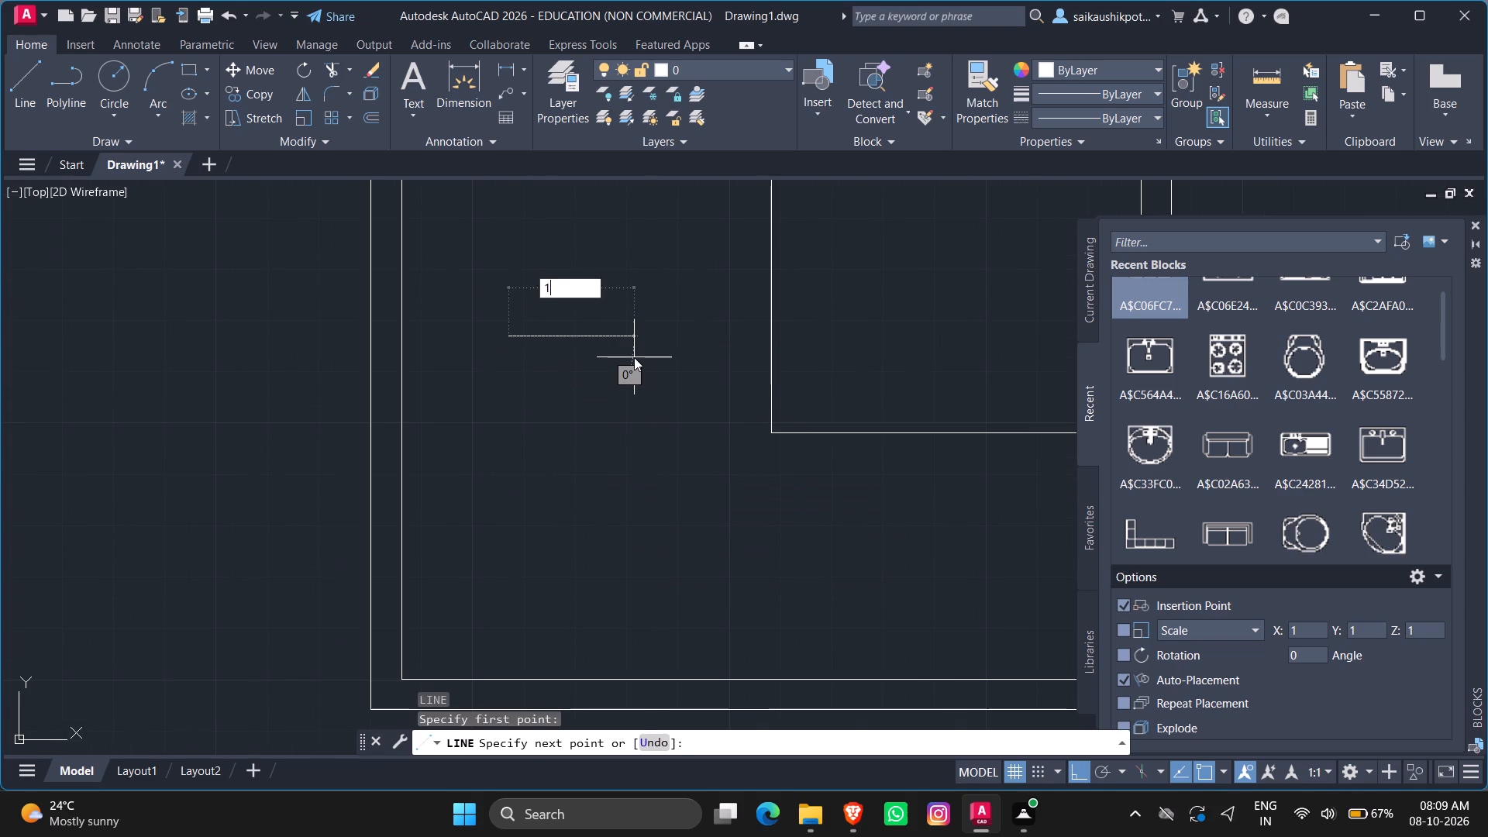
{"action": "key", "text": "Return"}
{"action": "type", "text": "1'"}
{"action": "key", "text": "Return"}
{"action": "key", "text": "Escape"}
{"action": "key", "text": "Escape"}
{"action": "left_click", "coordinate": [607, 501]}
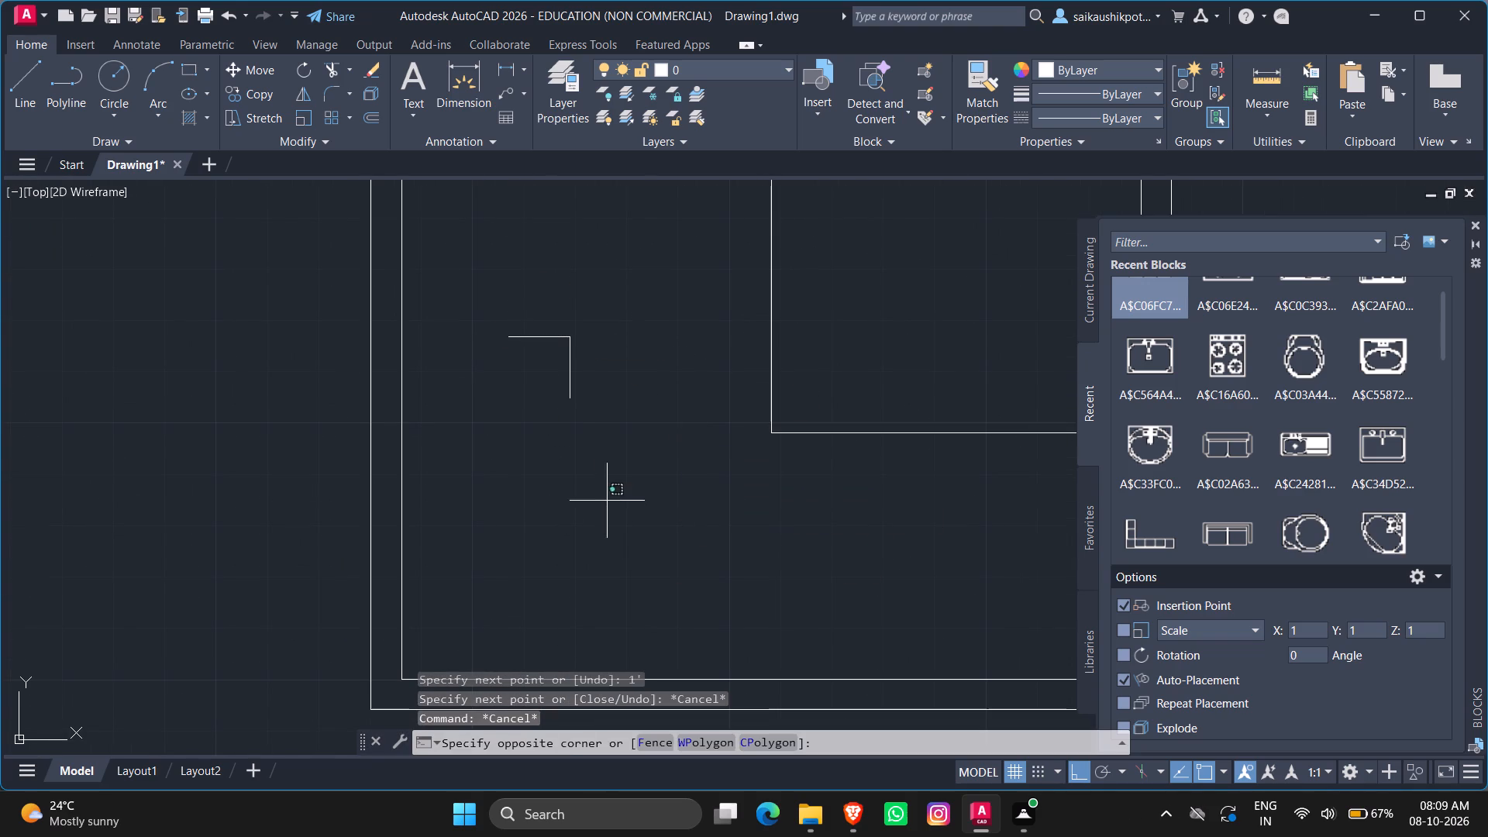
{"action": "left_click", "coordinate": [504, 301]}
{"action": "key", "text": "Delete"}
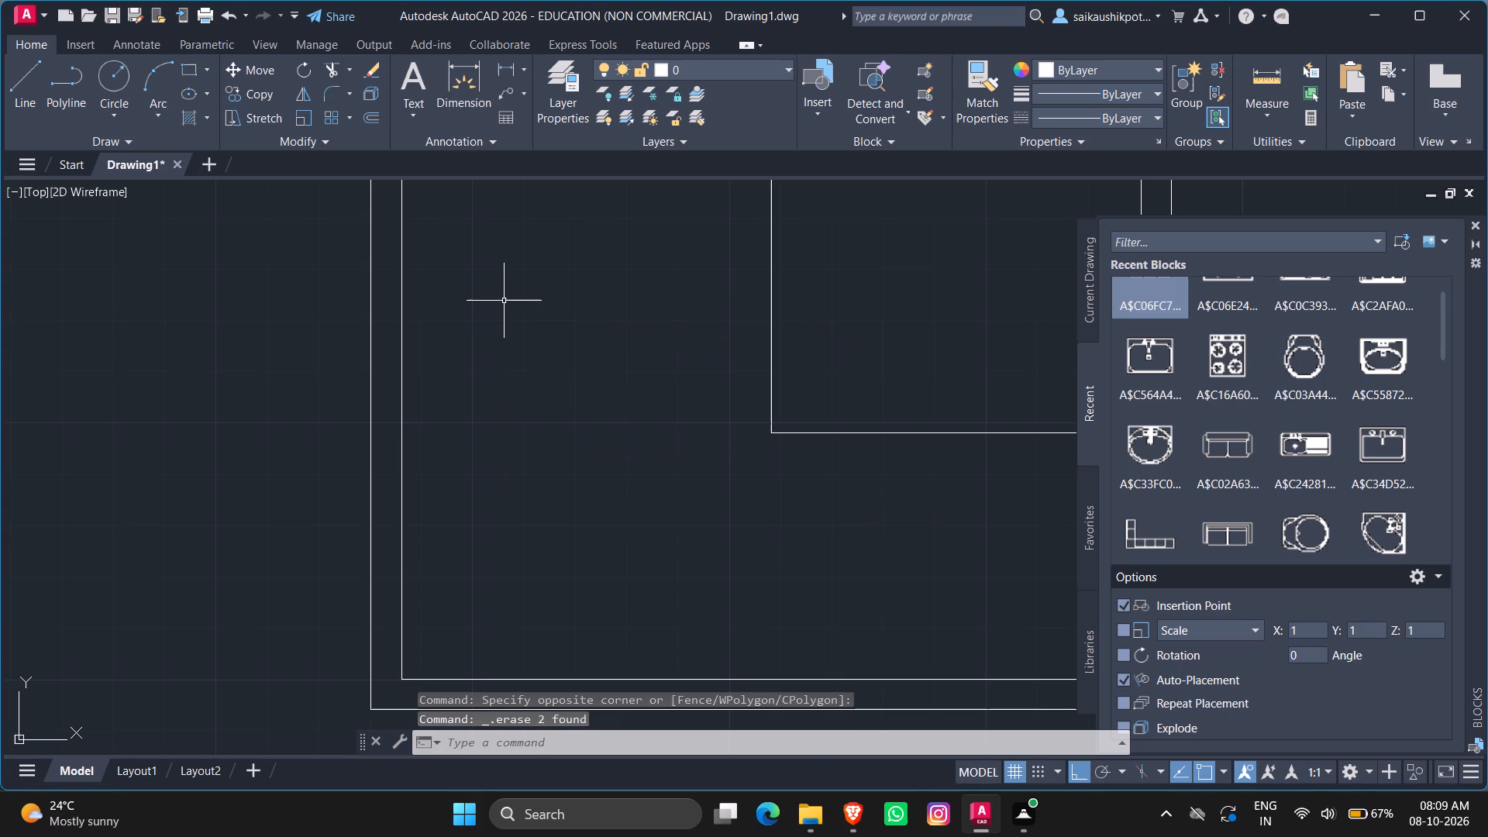
Draw a 2' by 2' square with lines in the free lower-left area of the bottom-right room.
{"action": "key", "text": "l"}
{"action": "key", "text": "Return"}
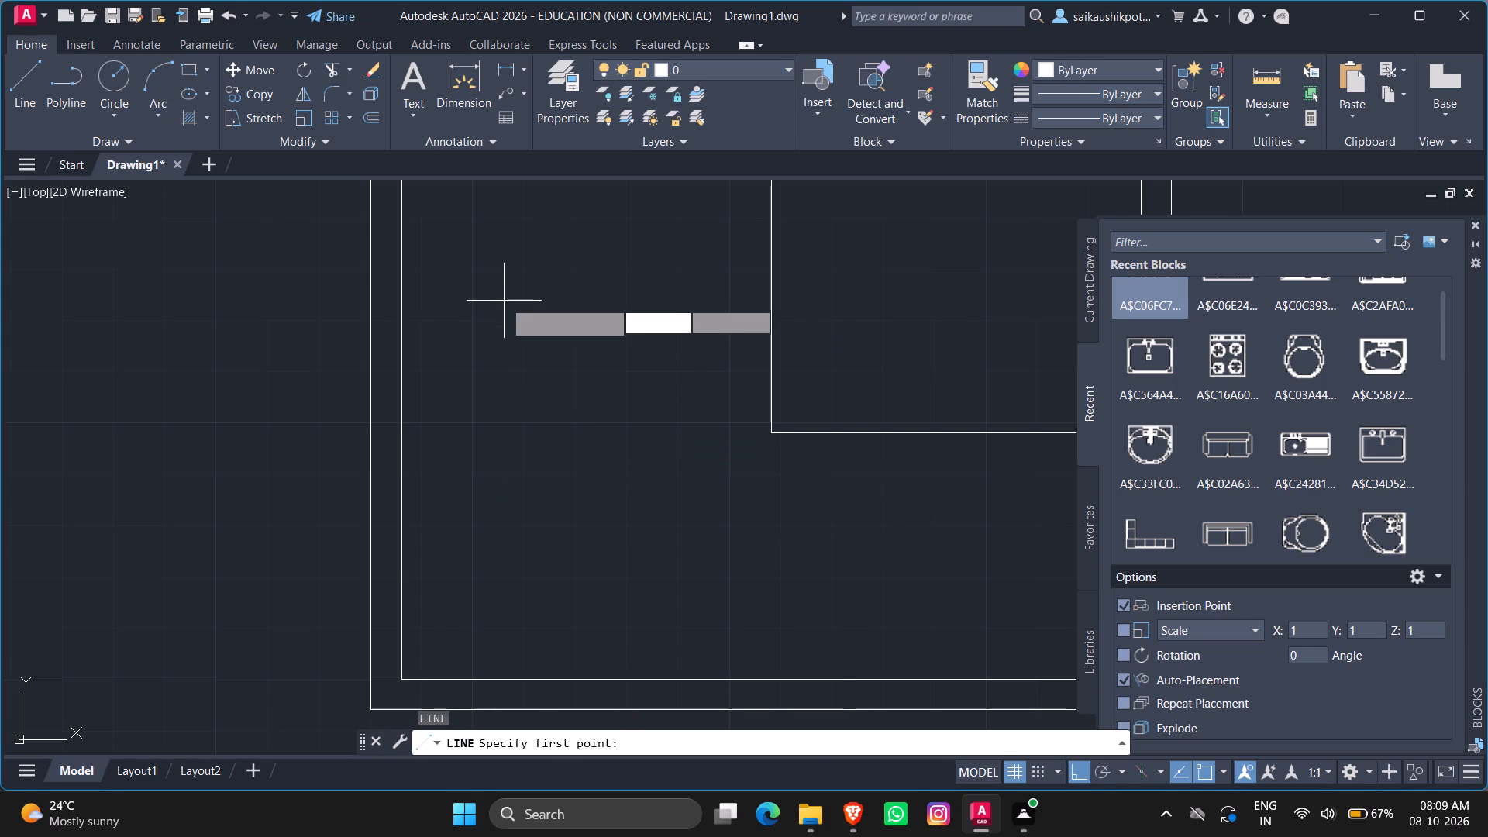
{"action": "left_click", "coordinate": [504, 301]}
{"action": "type", "text": "2'"}
{"action": "key", "text": "Return"}
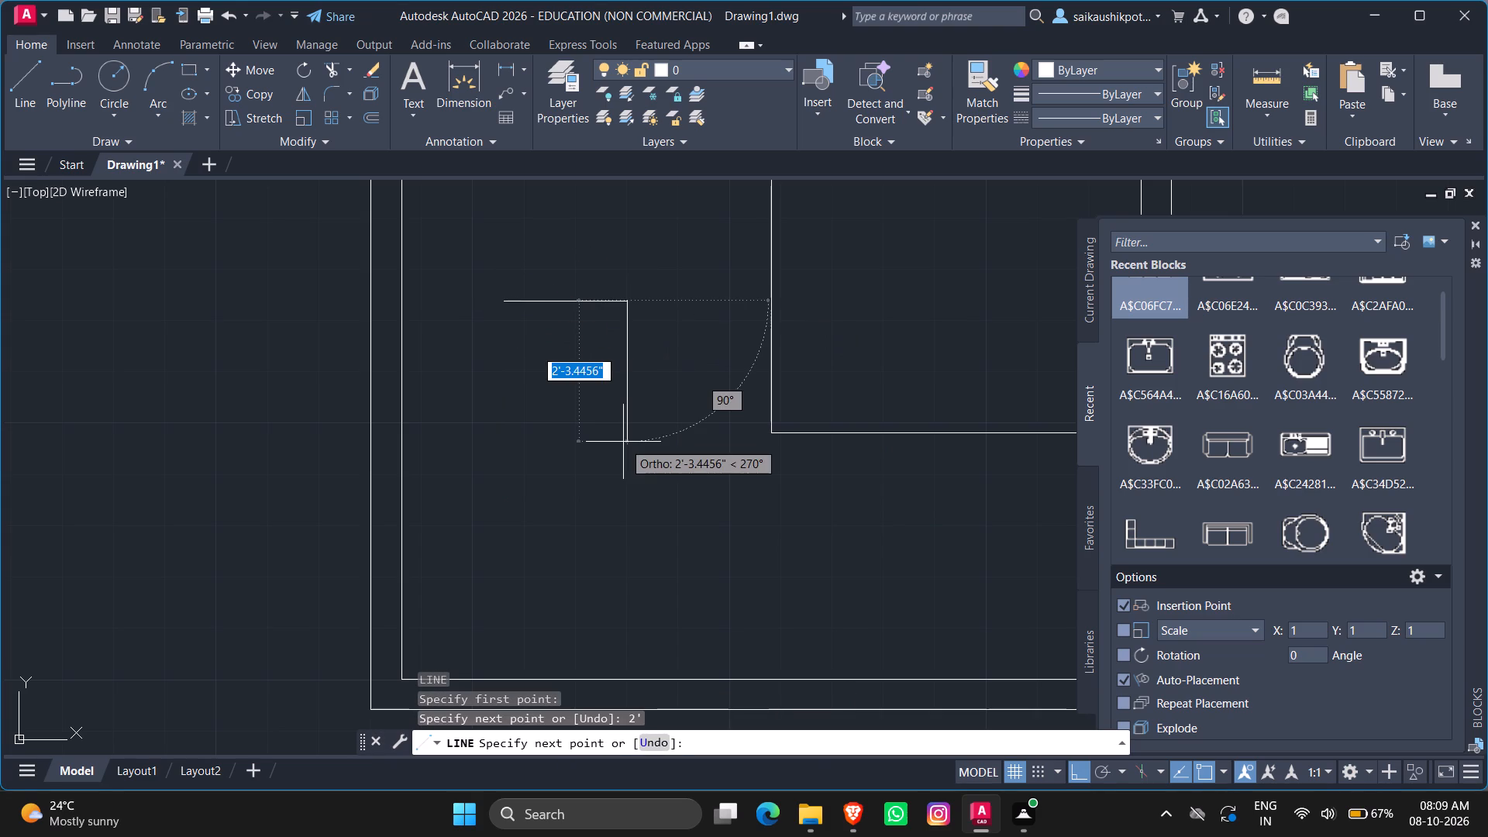
{"action": "type", "text": "2'"}
{"action": "key", "text": "Return"}
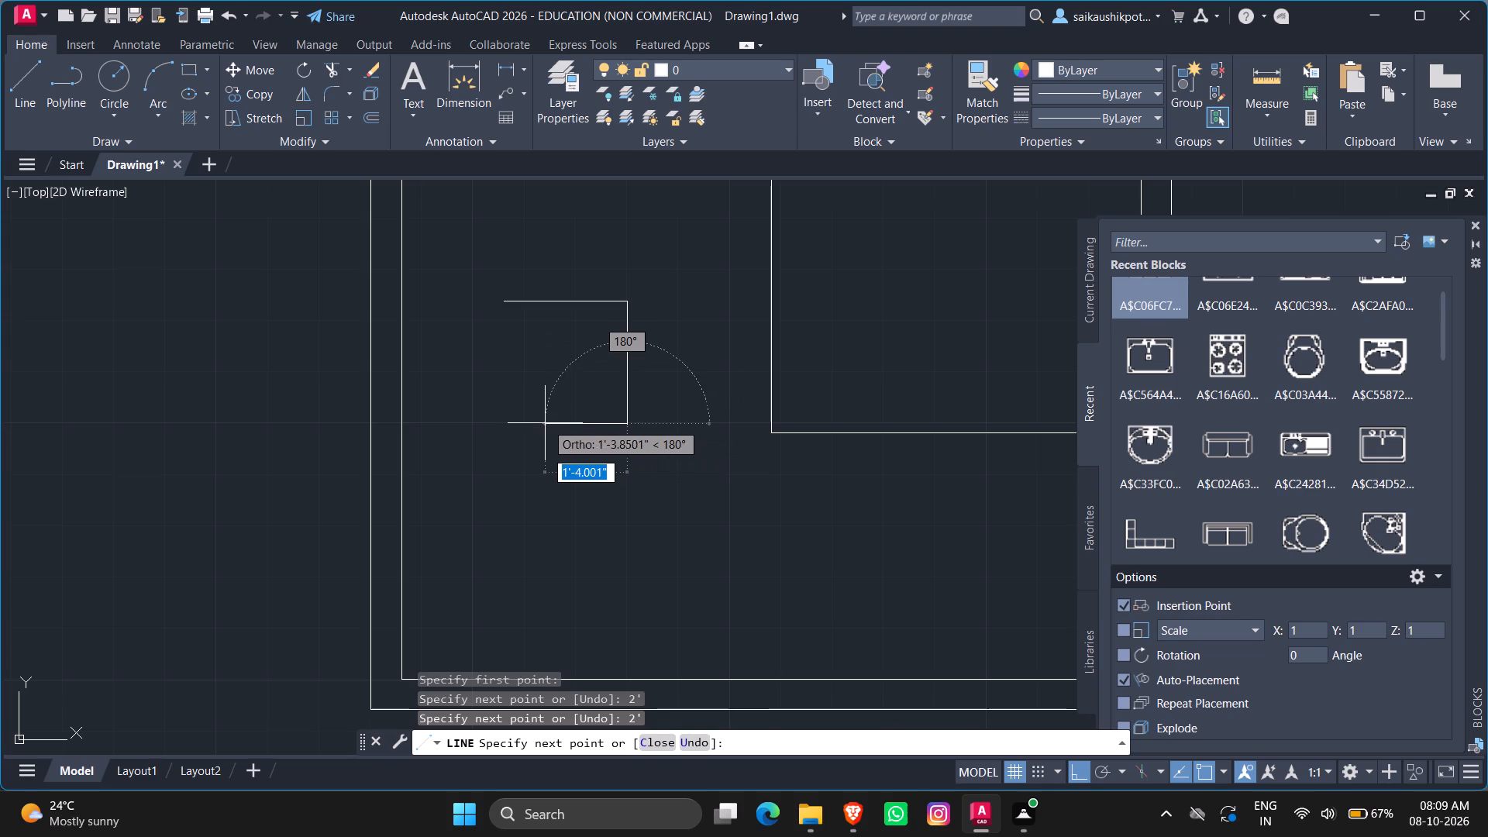
{"action": "type", "text": "2'"}
{"action": "key", "text": "Return"}
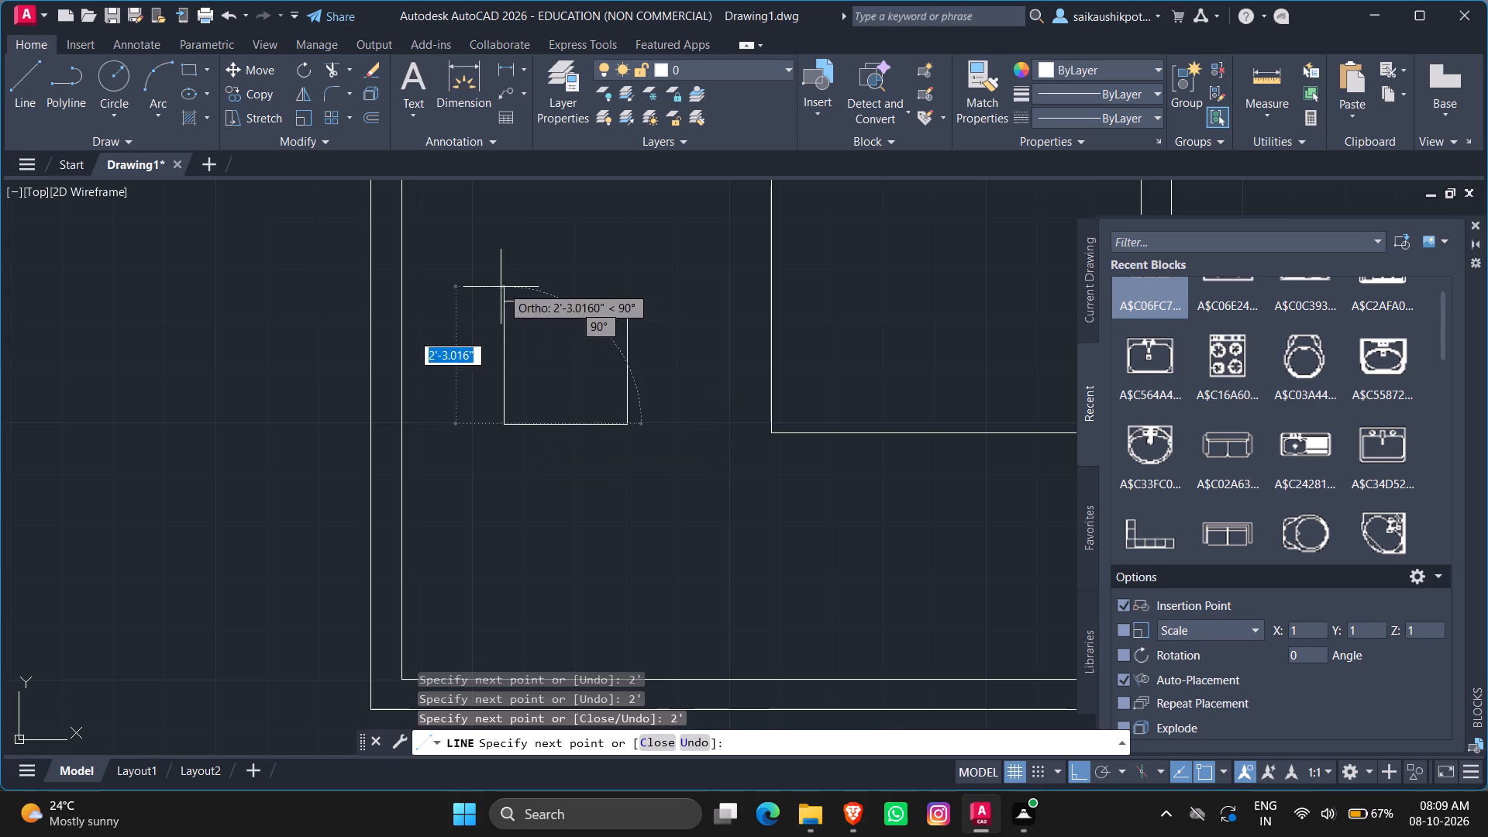
{"action": "left_click", "coordinate": [501, 304]}
{"action": "key", "text": "Escape"}
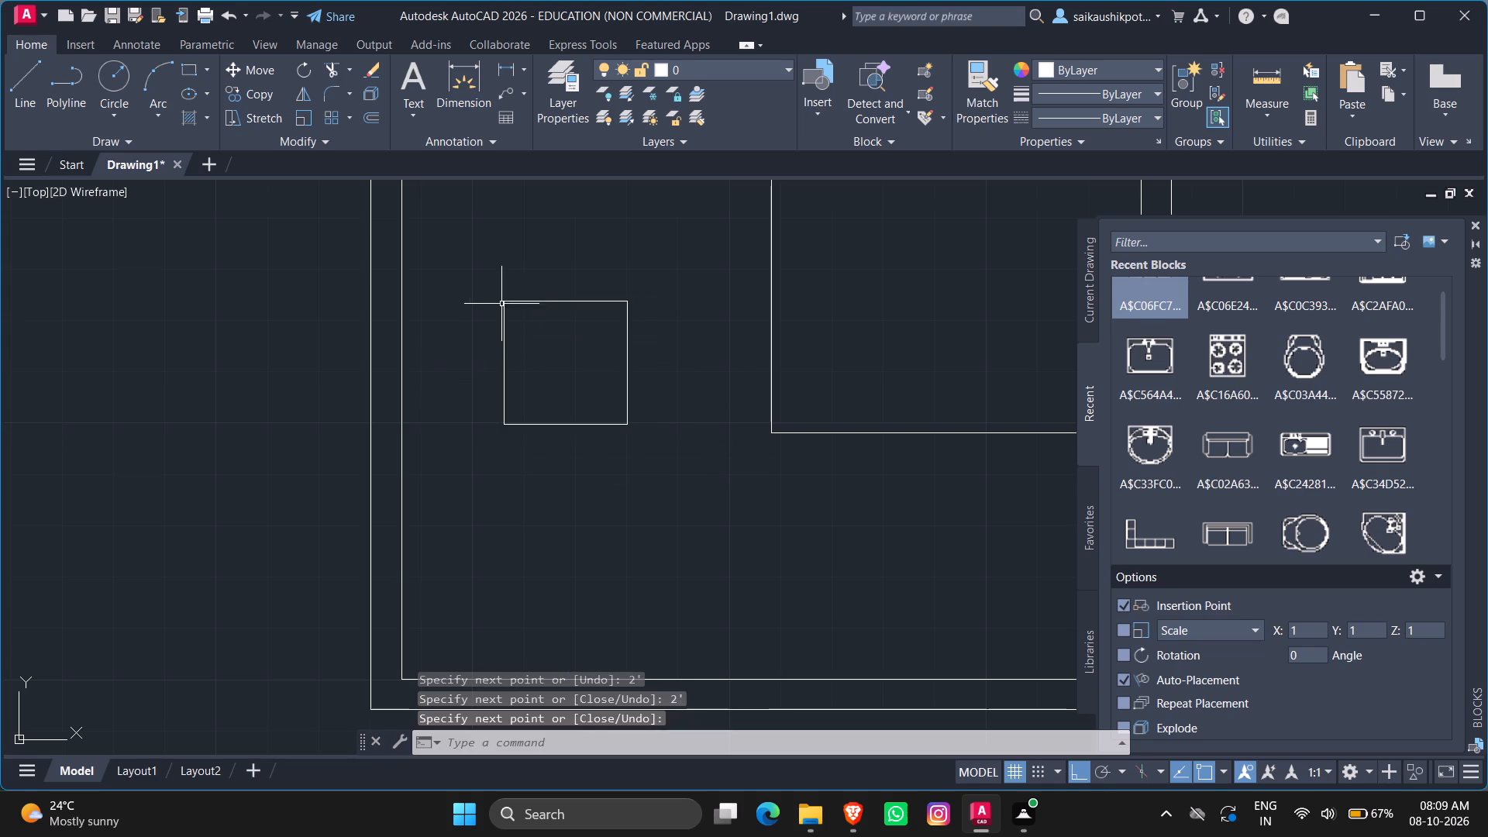
{"action": "key", "text": "Escape"}
Join the four lines of the 2' square into a single polyline.
{"action": "scroll", "coordinate": [578, 403], "scroll_direction": "down", "scroll_amount": 1}
{"action": "scroll", "coordinate": [615, 441], "scroll_direction": "up", "scroll_amount": 1}
{"action": "left_click", "coordinate": [615, 441]}
{"action": "left_click", "coordinate": [470, 248]}
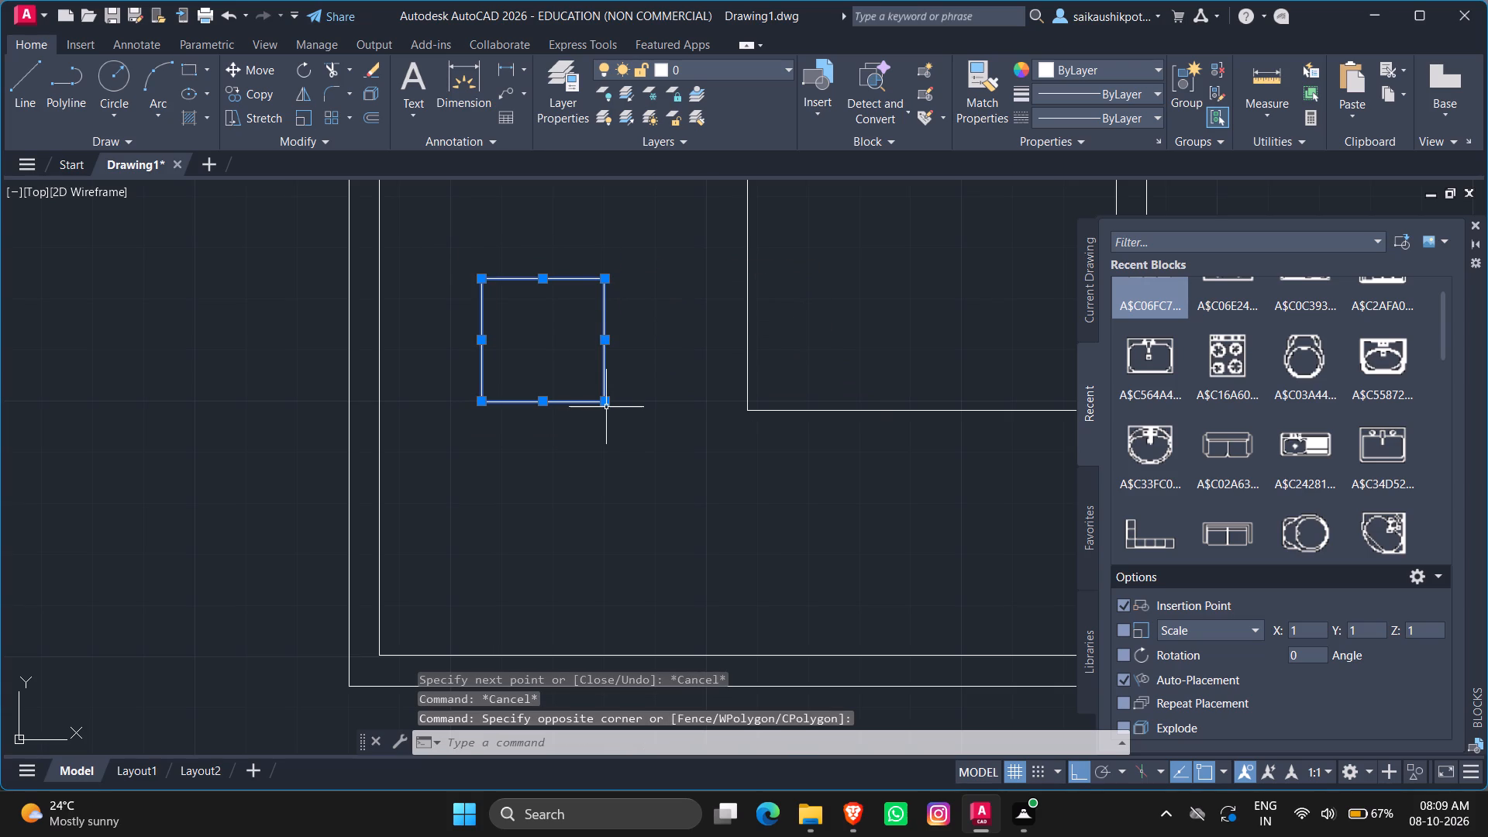
{"action": "type", "text": "JOIN"}
{"action": "key", "text": "Return"}
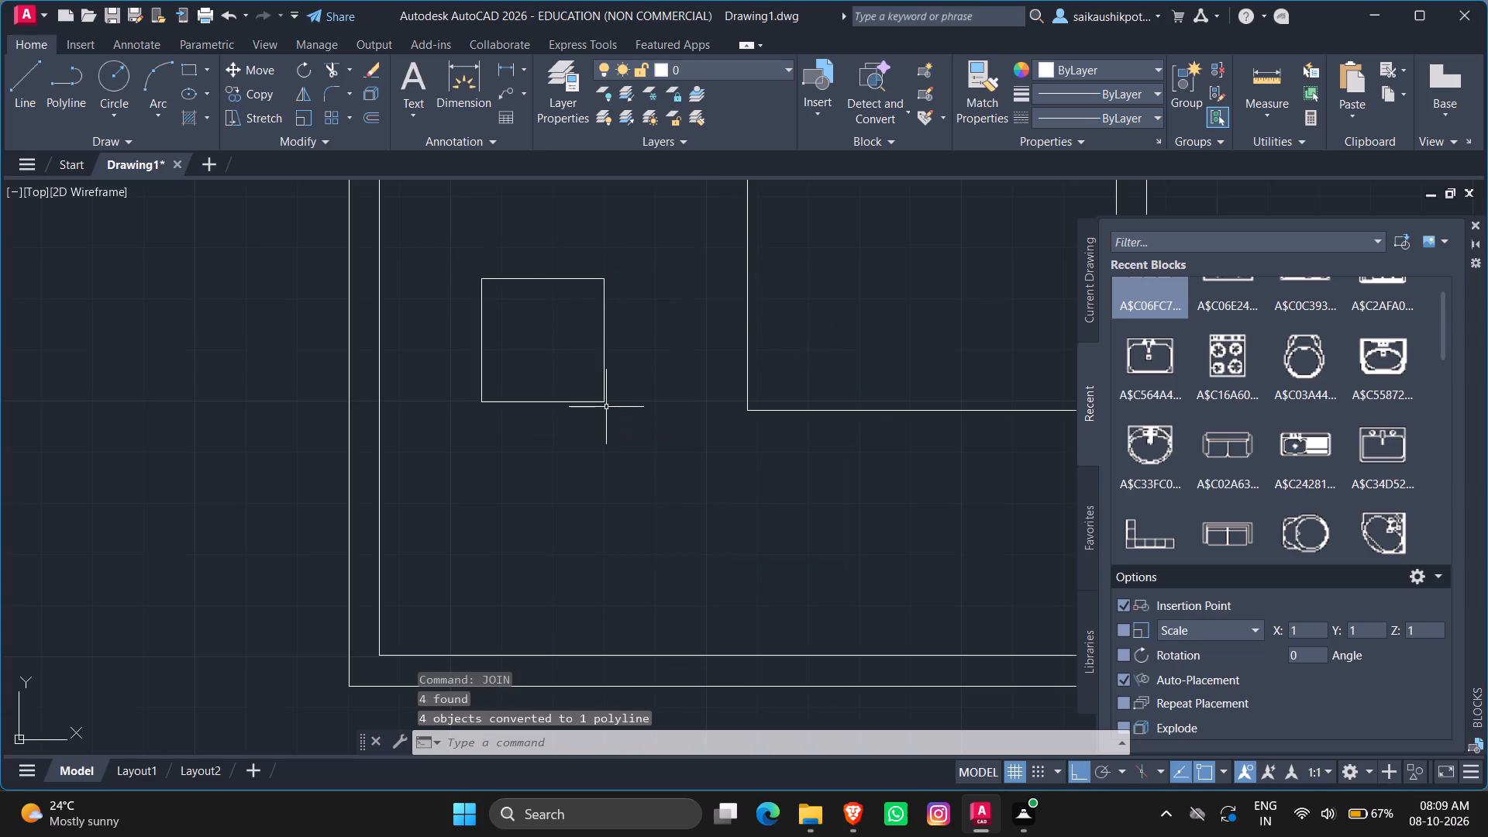
With Ortho off, move the square by its bottom-right corner into the space below the lower rectangle, near the right wall.
{"action": "left_click", "coordinate": [577, 401]}
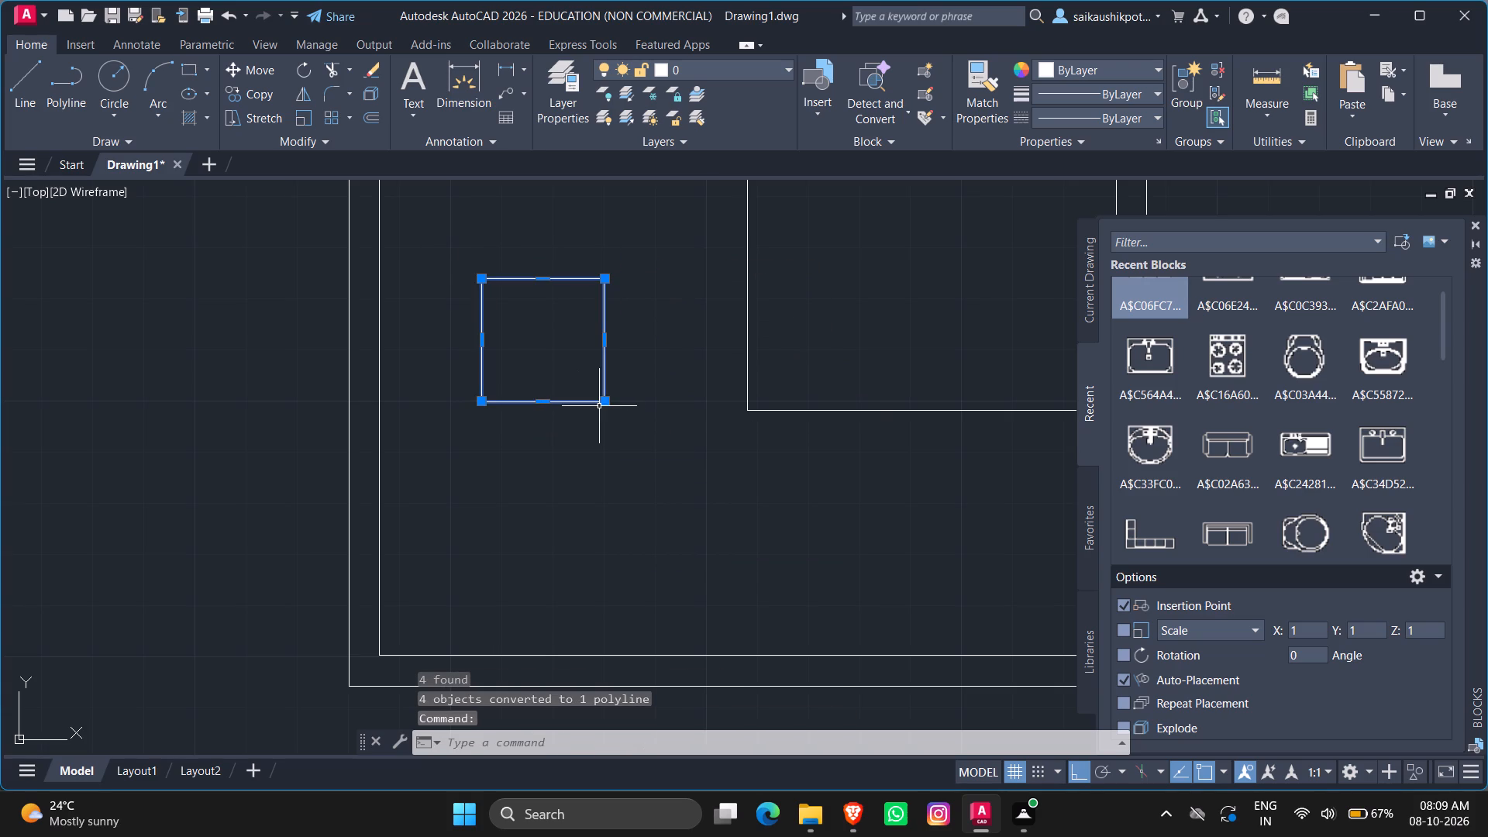
{"action": "left_click", "coordinate": [544, 346]}
{"action": "left_click", "coordinate": [572, 339]}
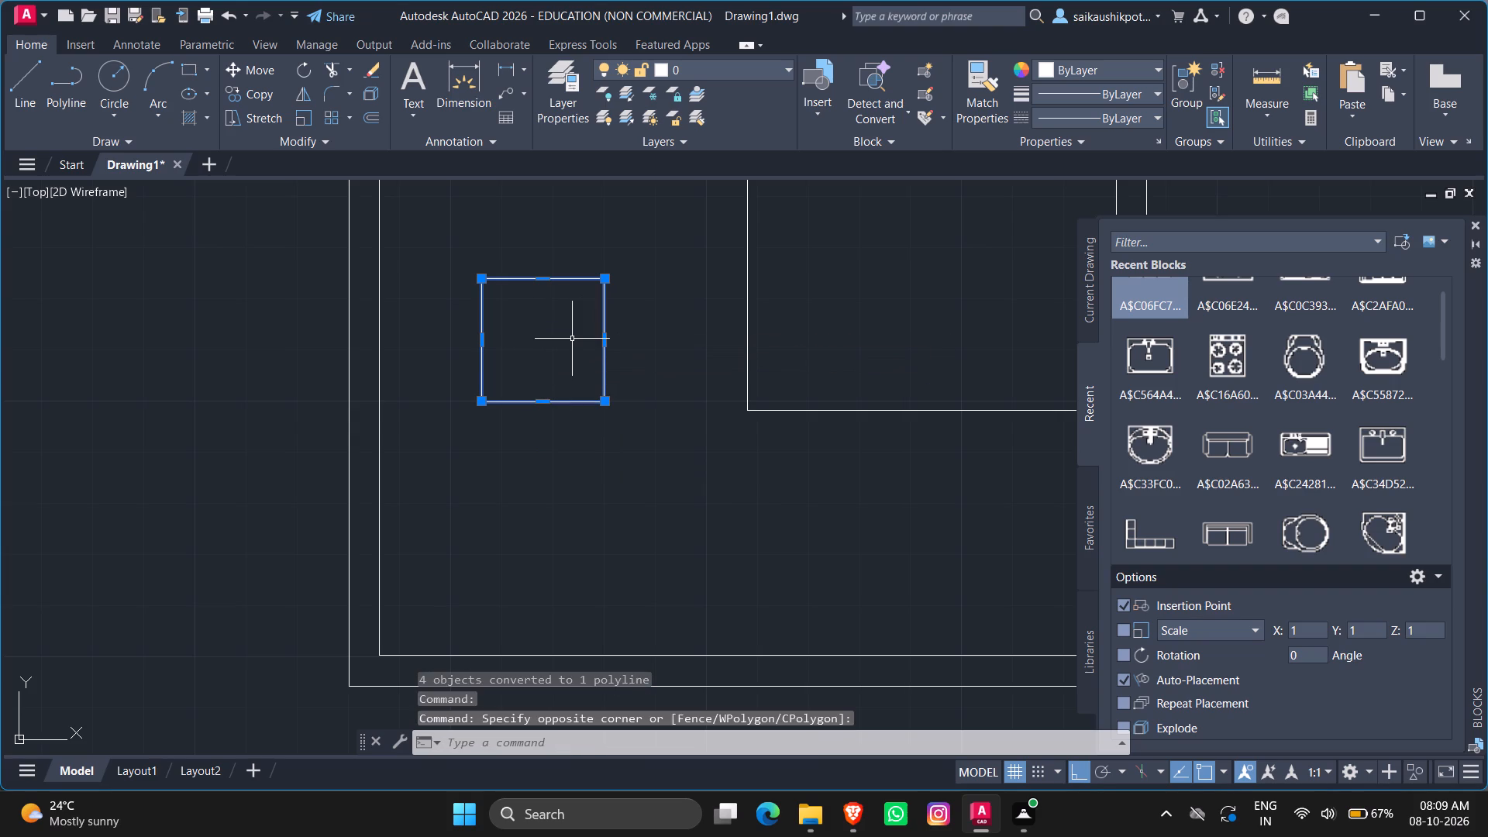
{"action": "key", "text": "m"}
{"action": "key", "text": "Return"}
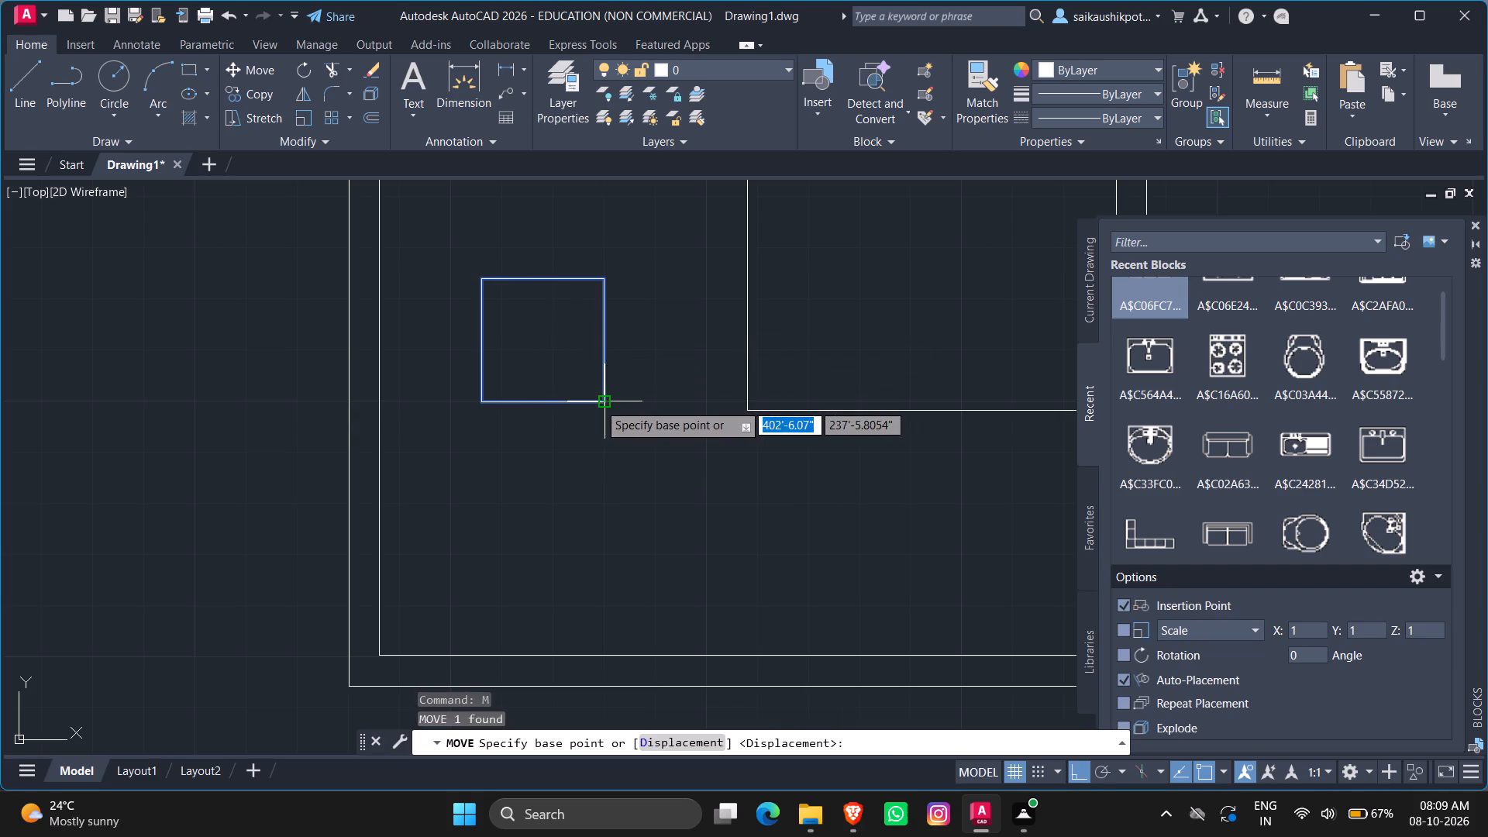
{"action": "left_click", "coordinate": [598, 403]}
{"action": "scroll", "coordinate": [617, 450], "scroll_direction": "down", "scroll_amount": 4}
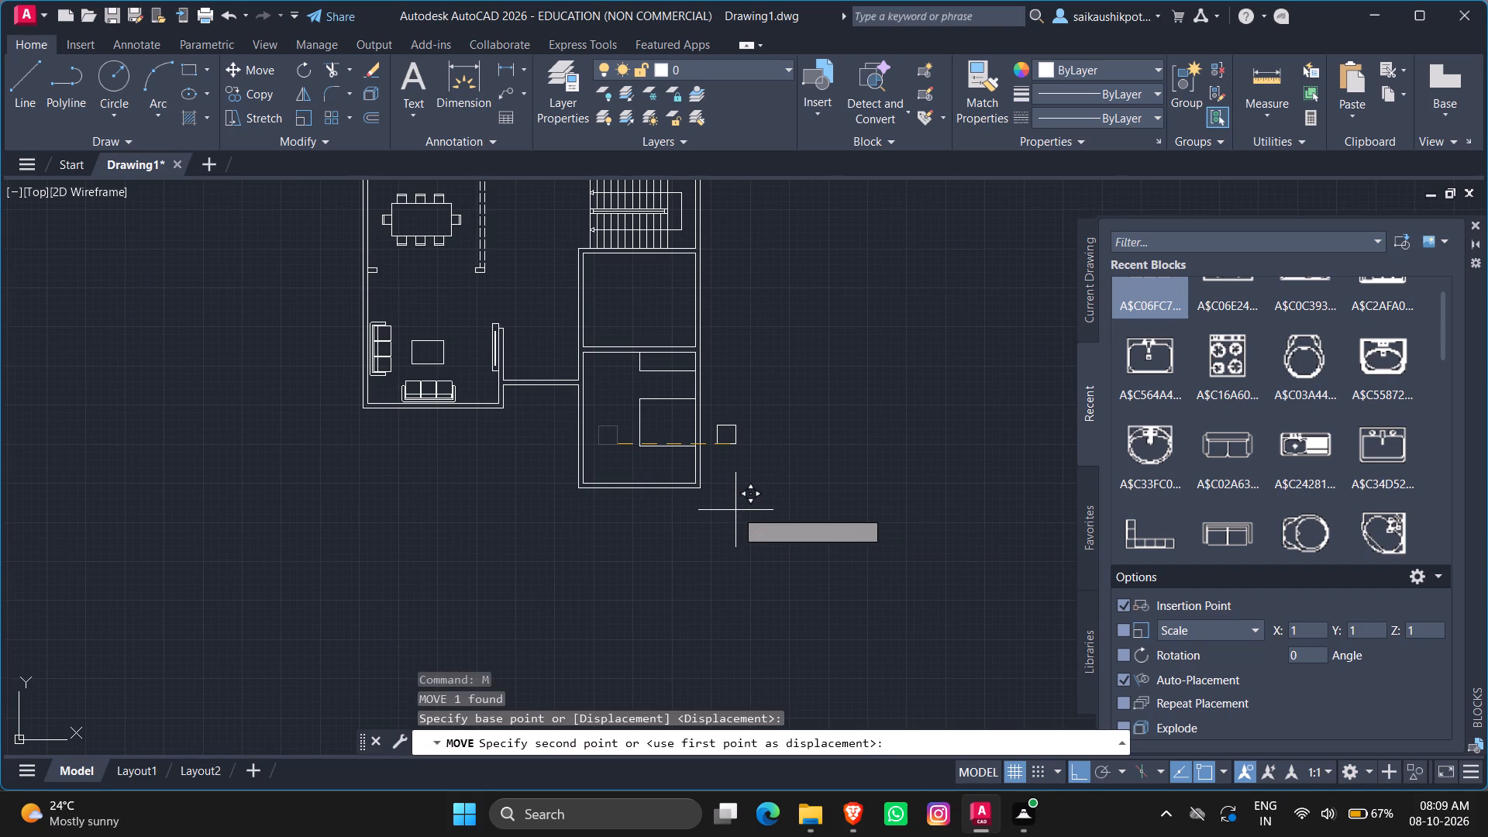
{"action": "key", "text": "F8"}
{"action": "scroll", "coordinate": [709, 484], "scroll_direction": "up", "scroll_amount": 4}
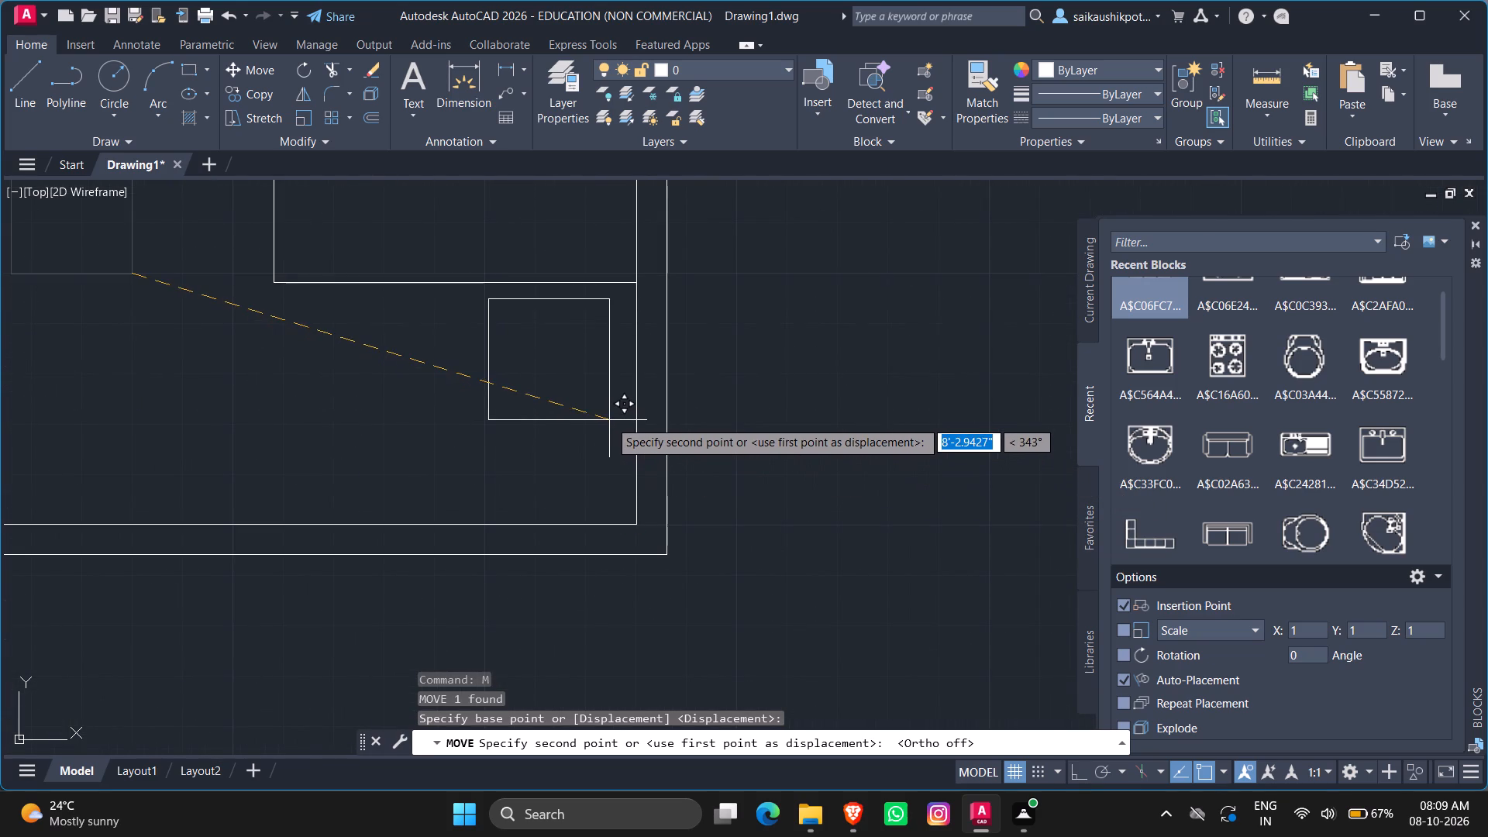
{"action": "left_click", "coordinate": [594, 443]}
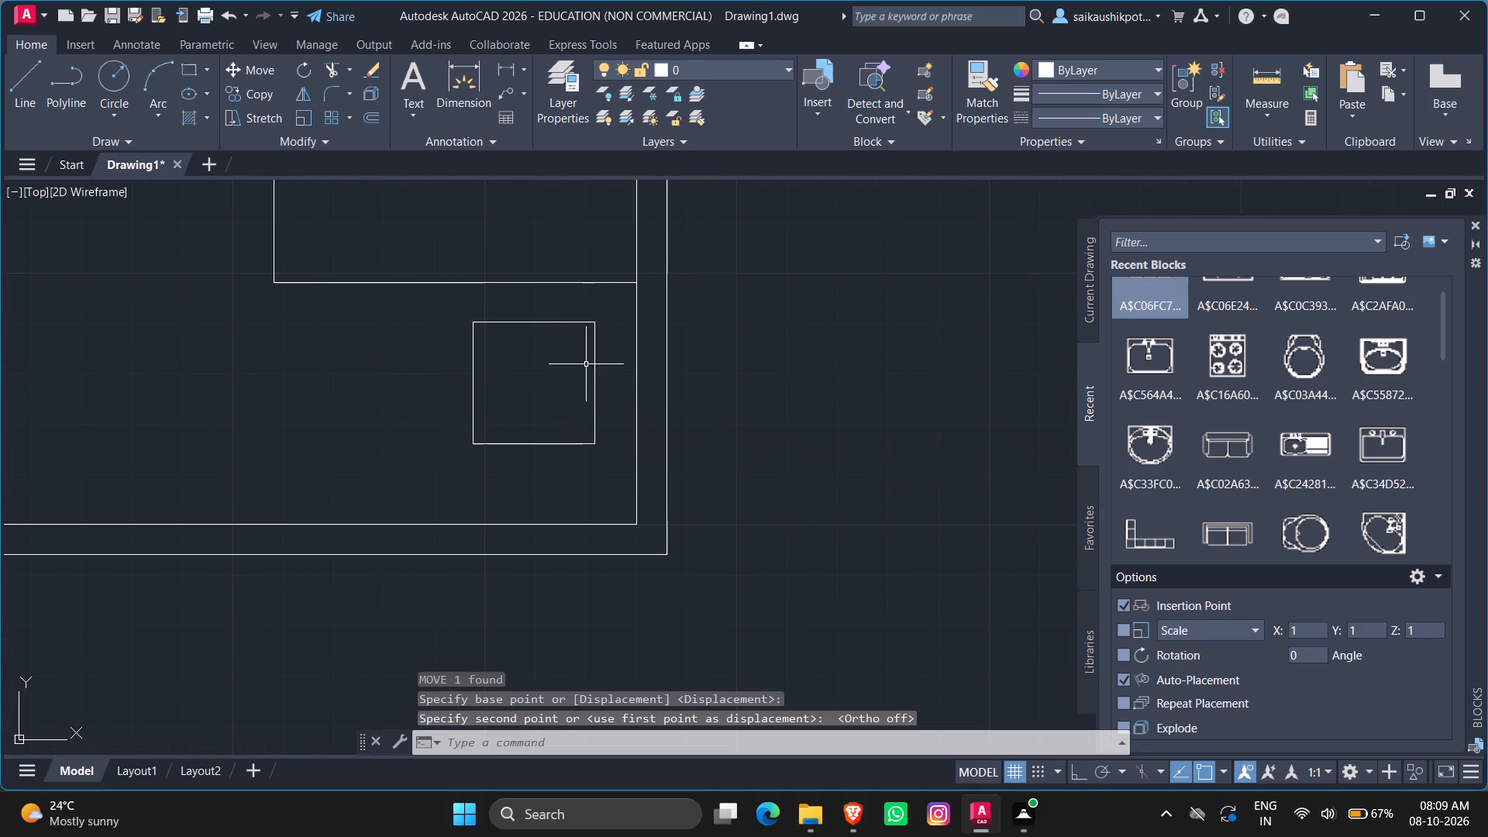
{"action": "key", "text": "Escape"}
{"action": "key", "text": "Escape"}
Move the 2' square by its top-right corner to the point where the large rectangle's bottom edge meets the right wall.
{"action": "left_click", "coordinate": [586, 386]}
{"action": "left_click", "coordinate": [436, 408]}
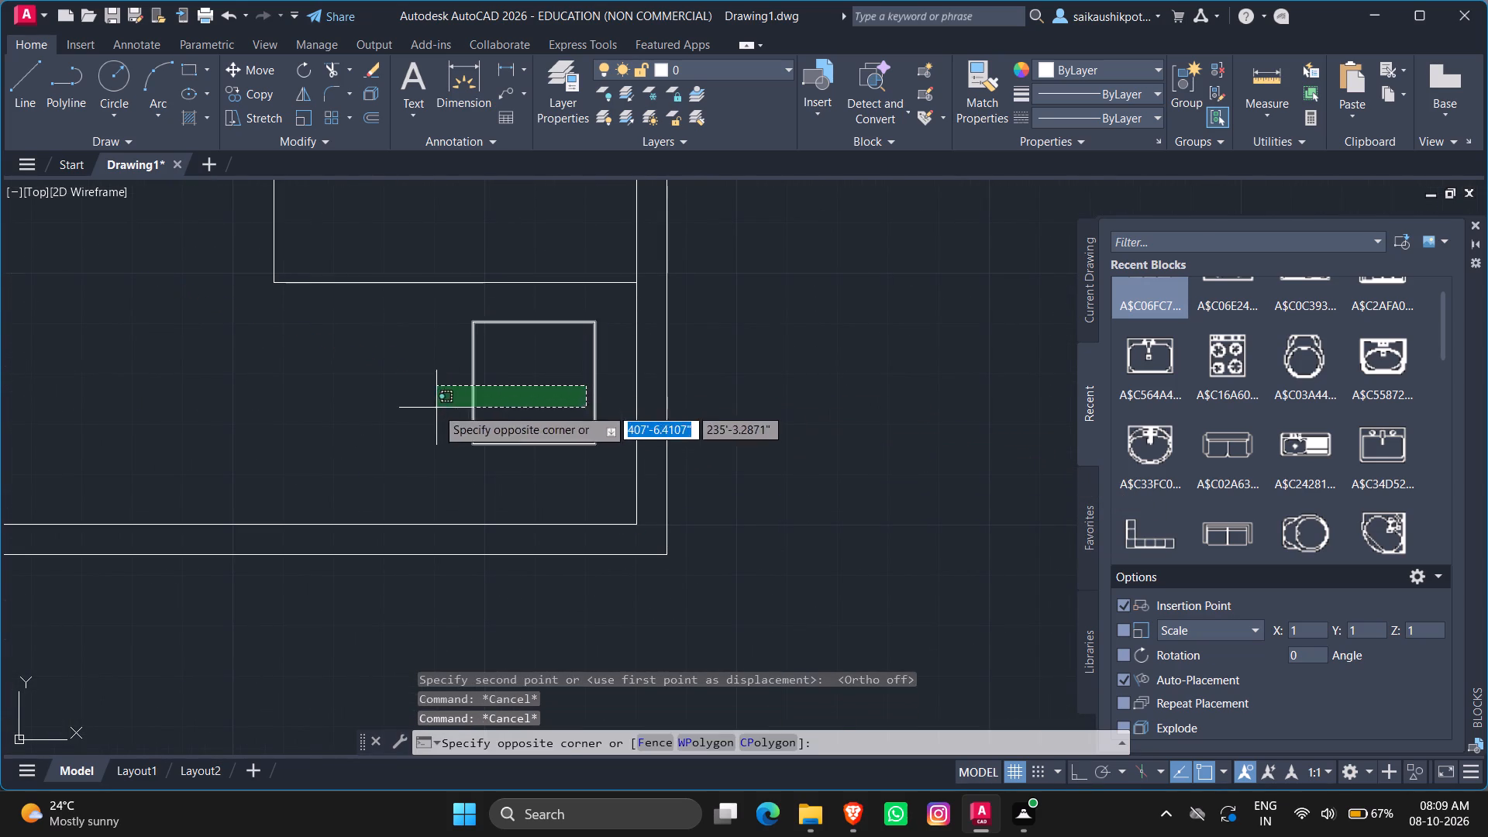
{"action": "key", "text": "m"}
{"action": "key", "text": "Return"}
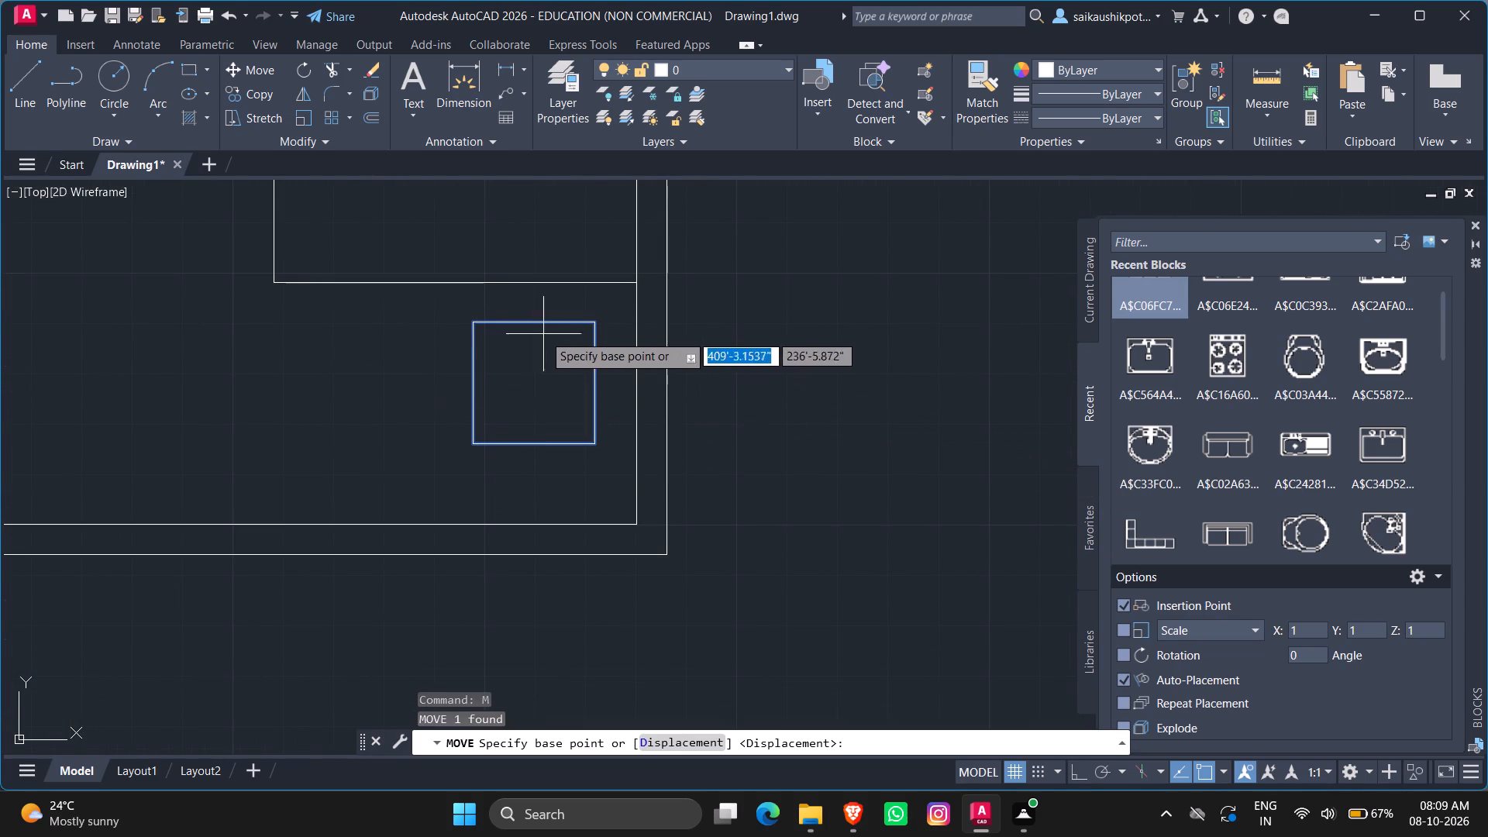
{"action": "left_click", "coordinate": [592, 328]}
{"action": "left_click", "coordinate": [639, 285]}
{"action": "key", "text": "Escape"}
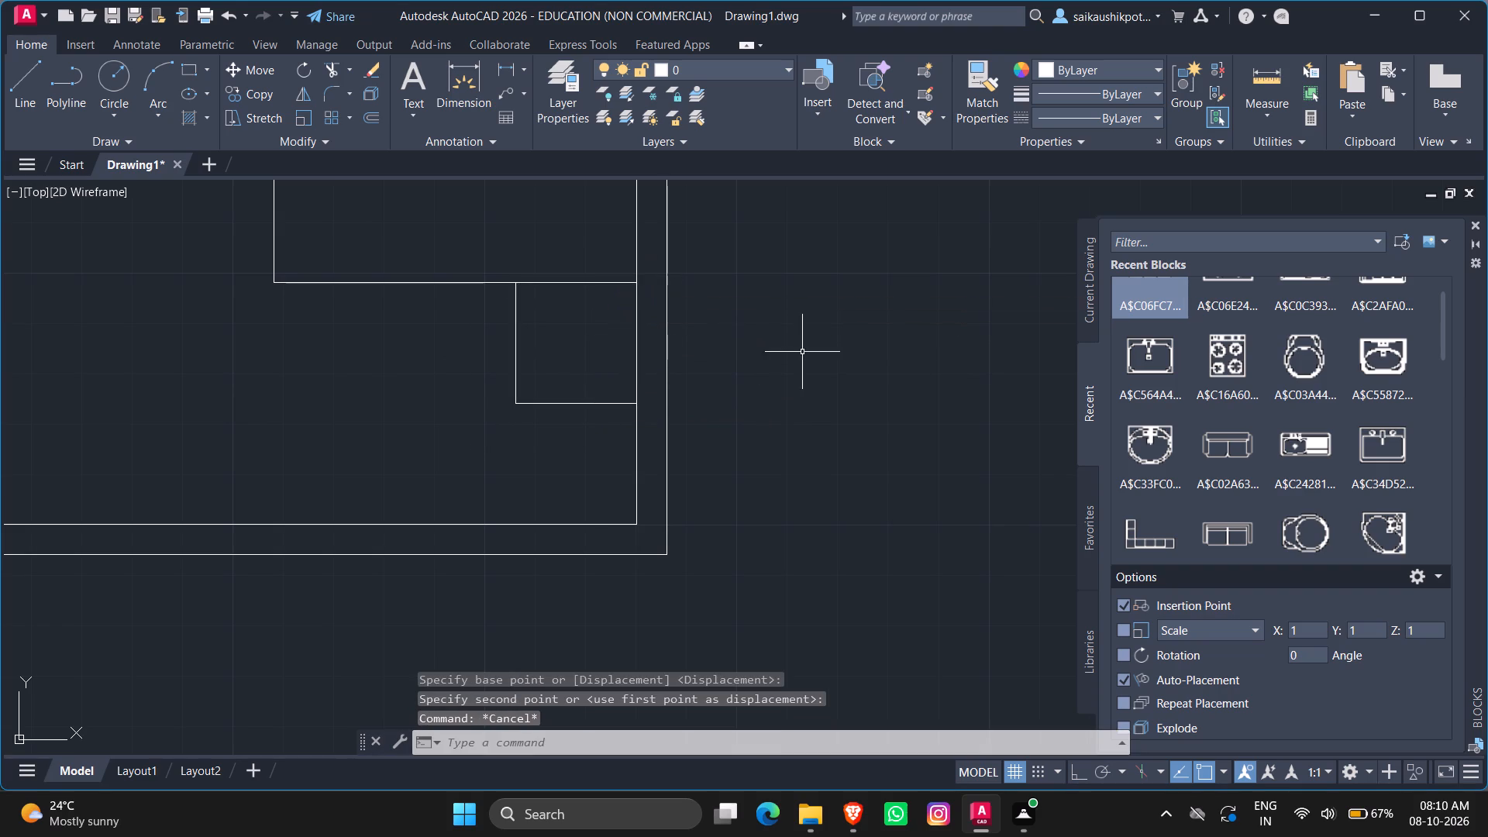
Copy the 2' square and paste the duplicate just above the large rectangle near the right wall.
{"action": "scroll", "coordinate": [802, 352], "scroll_direction": "down", "scroll_amount": 3}
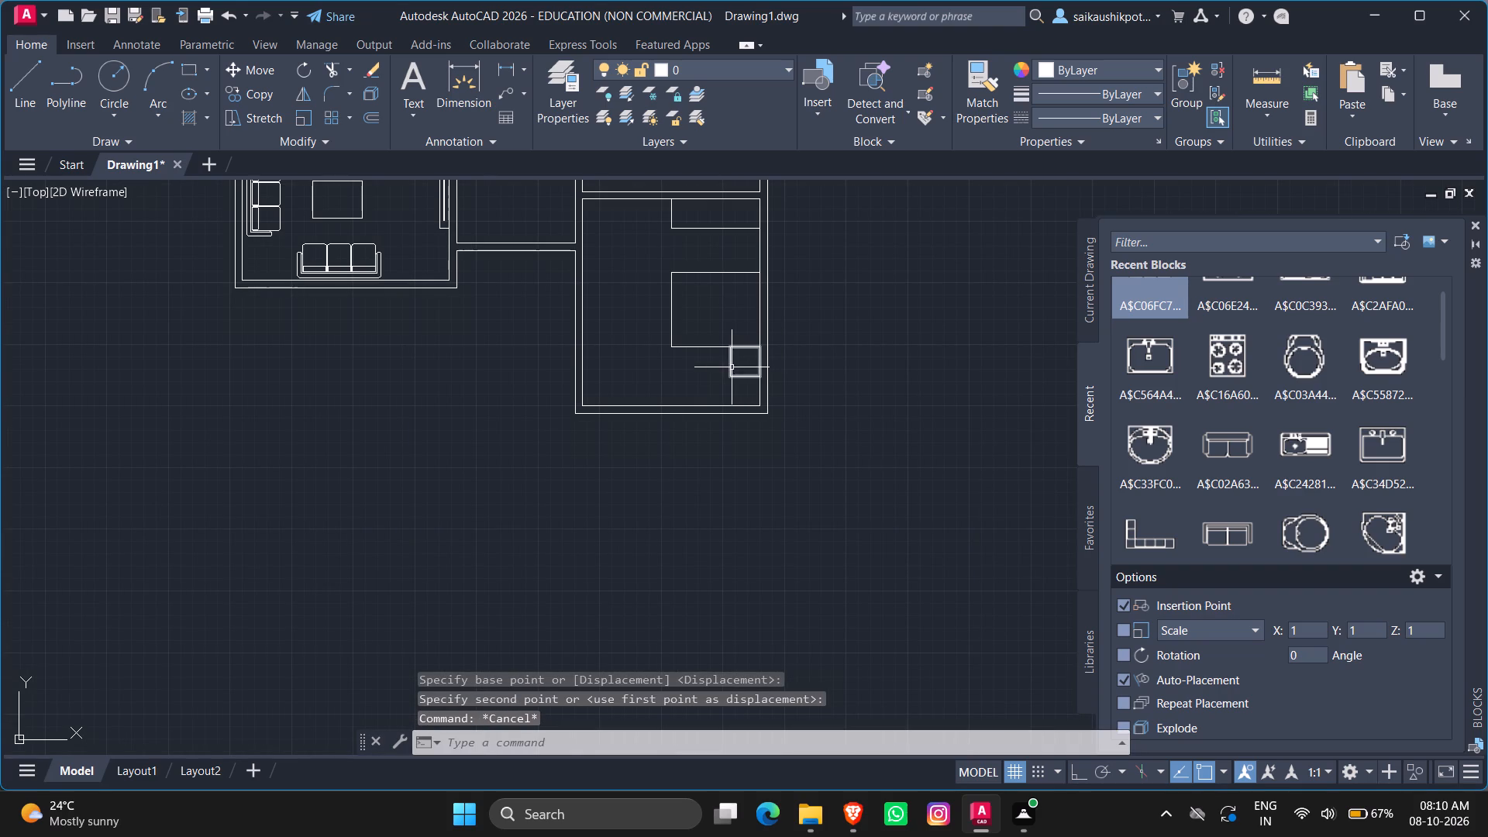
{"action": "left_click", "coordinate": [731, 367]}
{"action": "key", "text": "ctrl+c"}
{"action": "key", "text": "ctrl+v"}
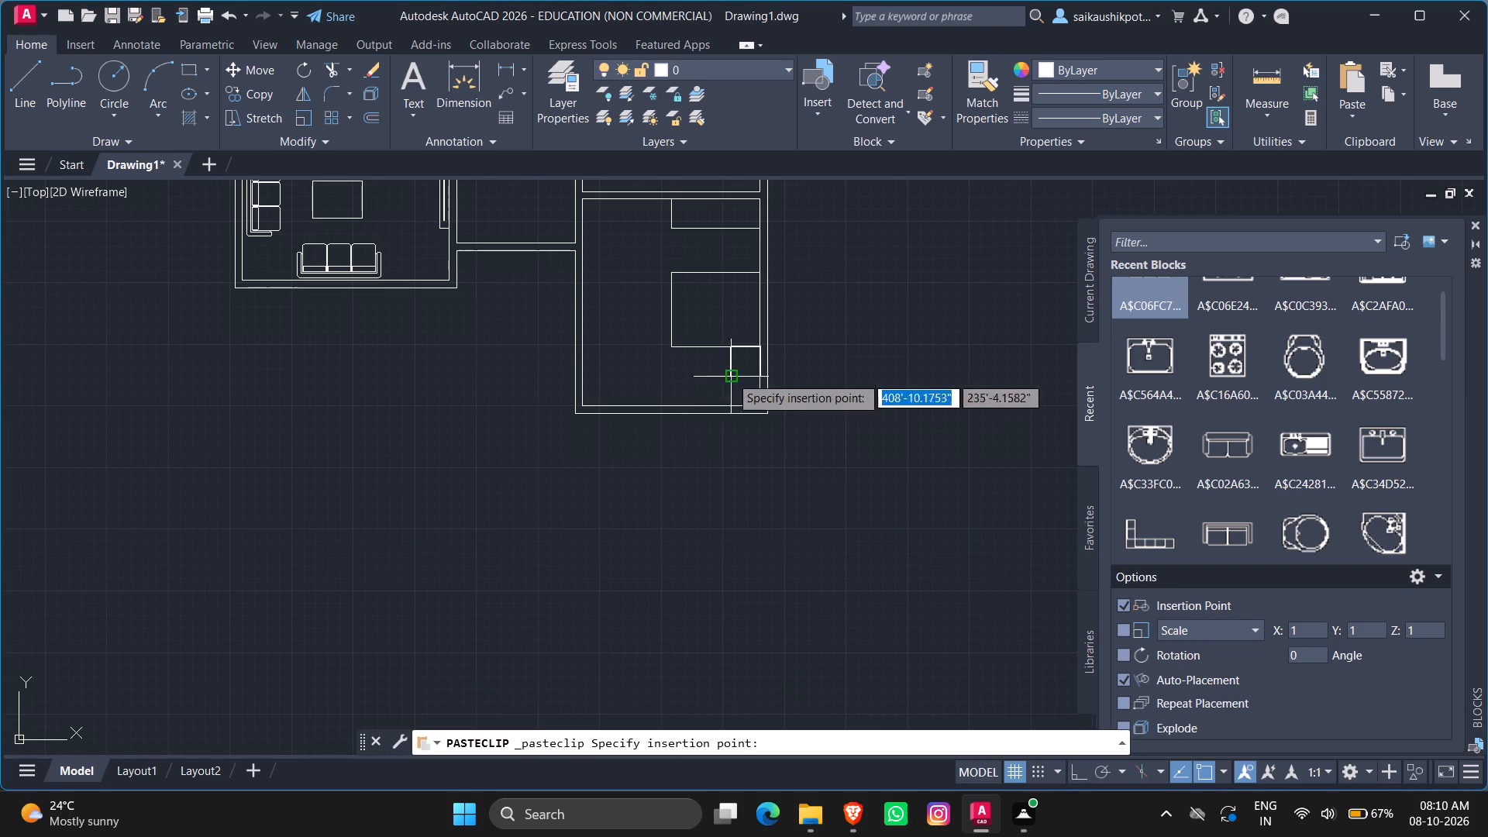
{"action": "scroll", "coordinate": [762, 538], "scroll_direction": "down", "scroll_amount": 1}
{"action": "scroll", "coordinate": [736, 370], "scroll_direction": "up", "scroll_amount": 5}
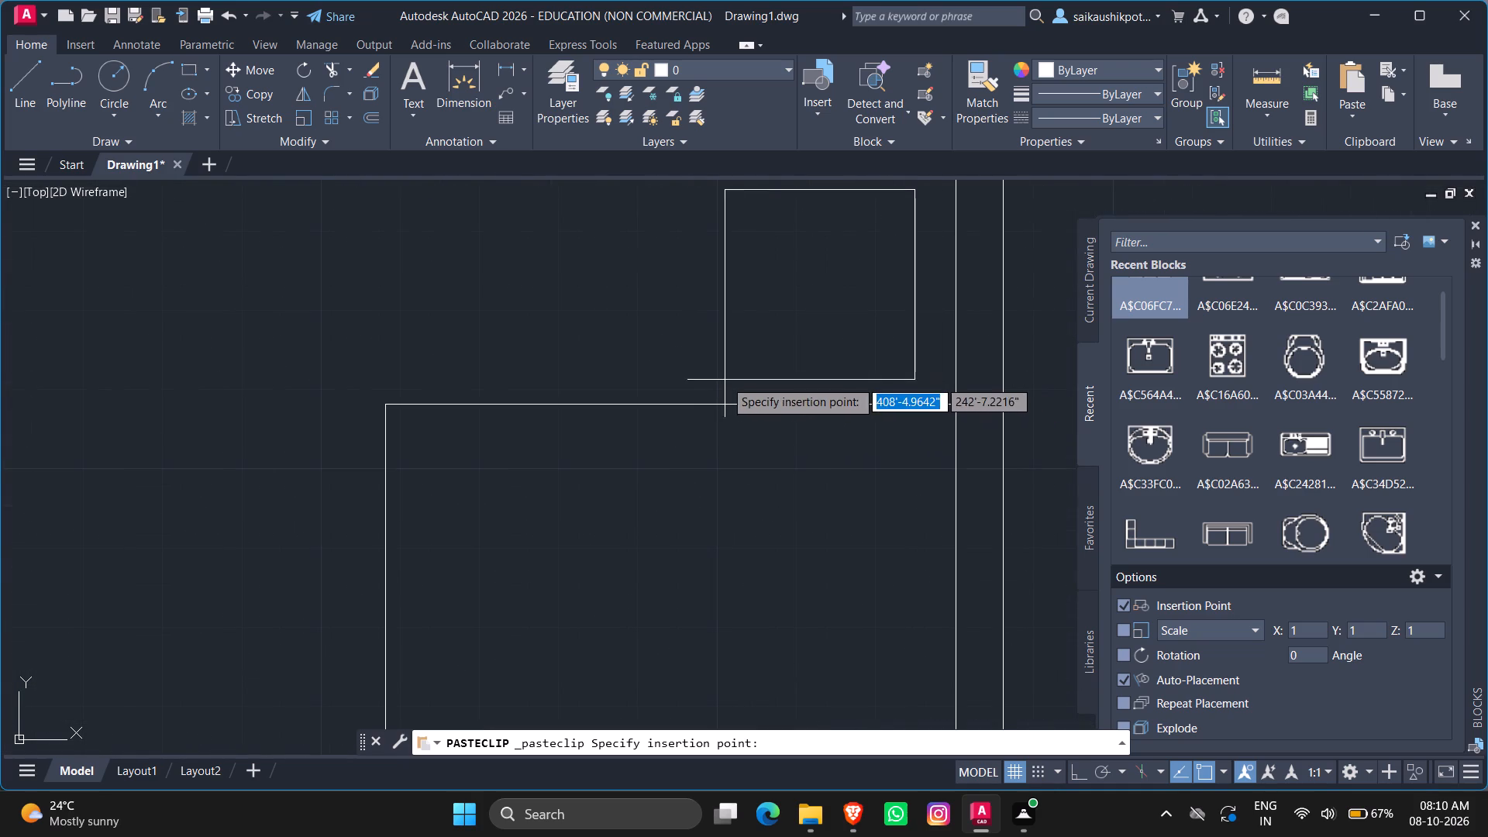
{"action": "left_click", "coordinate": [730, 375]}
Move the pasted square by its bottom-right corner onto the large rectangle's top-right corner at the wall.
{"action": "left_click", "coordinate": [815, 355]}
{"action": "left_click", "coordinate": [622, 360]}
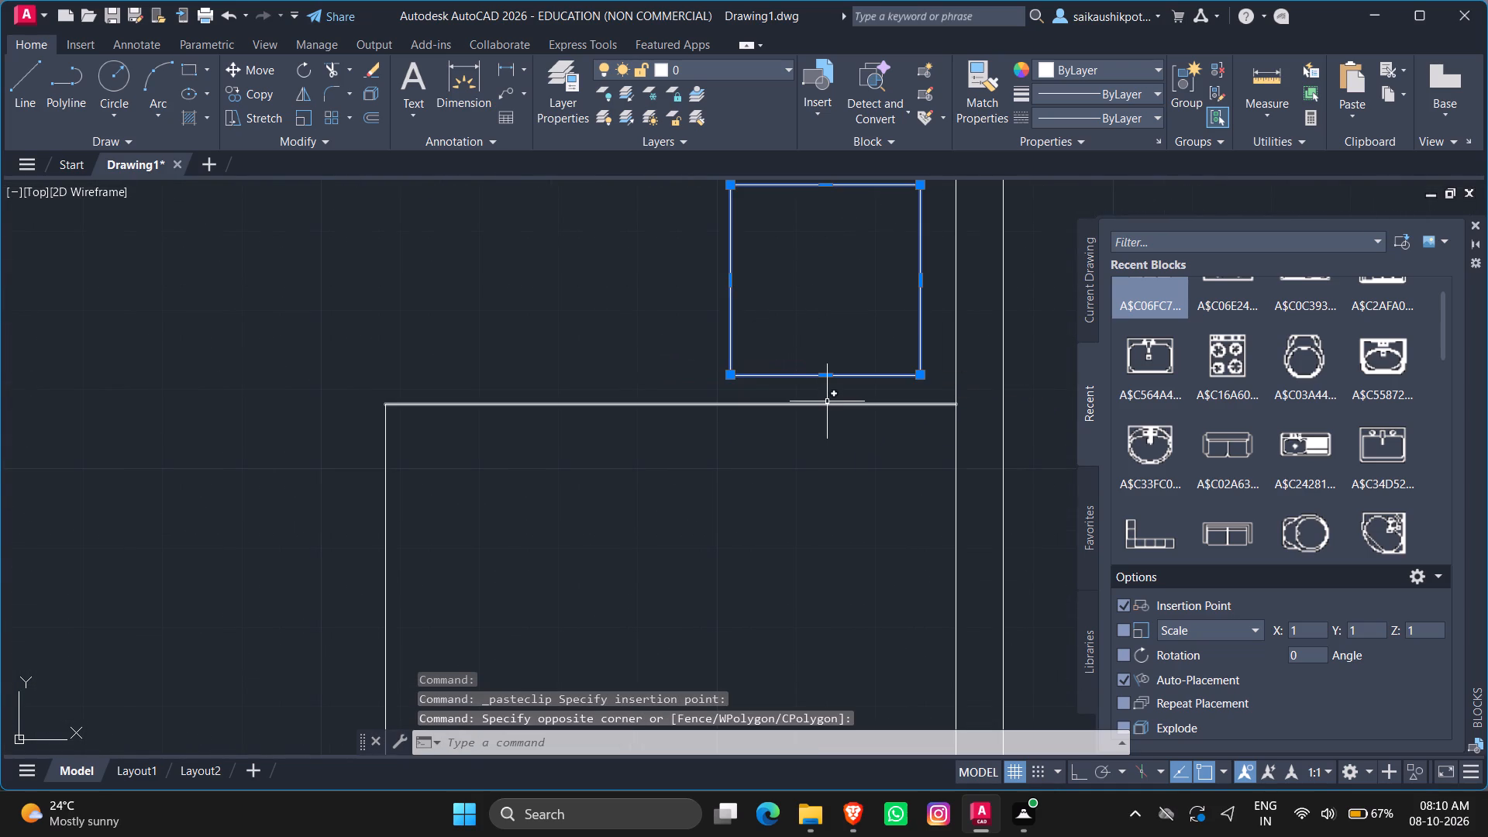
{"action": "key", "text": "m"}
{"action": "key", "text": "Return"}
{"action": "left_click", "coordinate": [925, 374]}
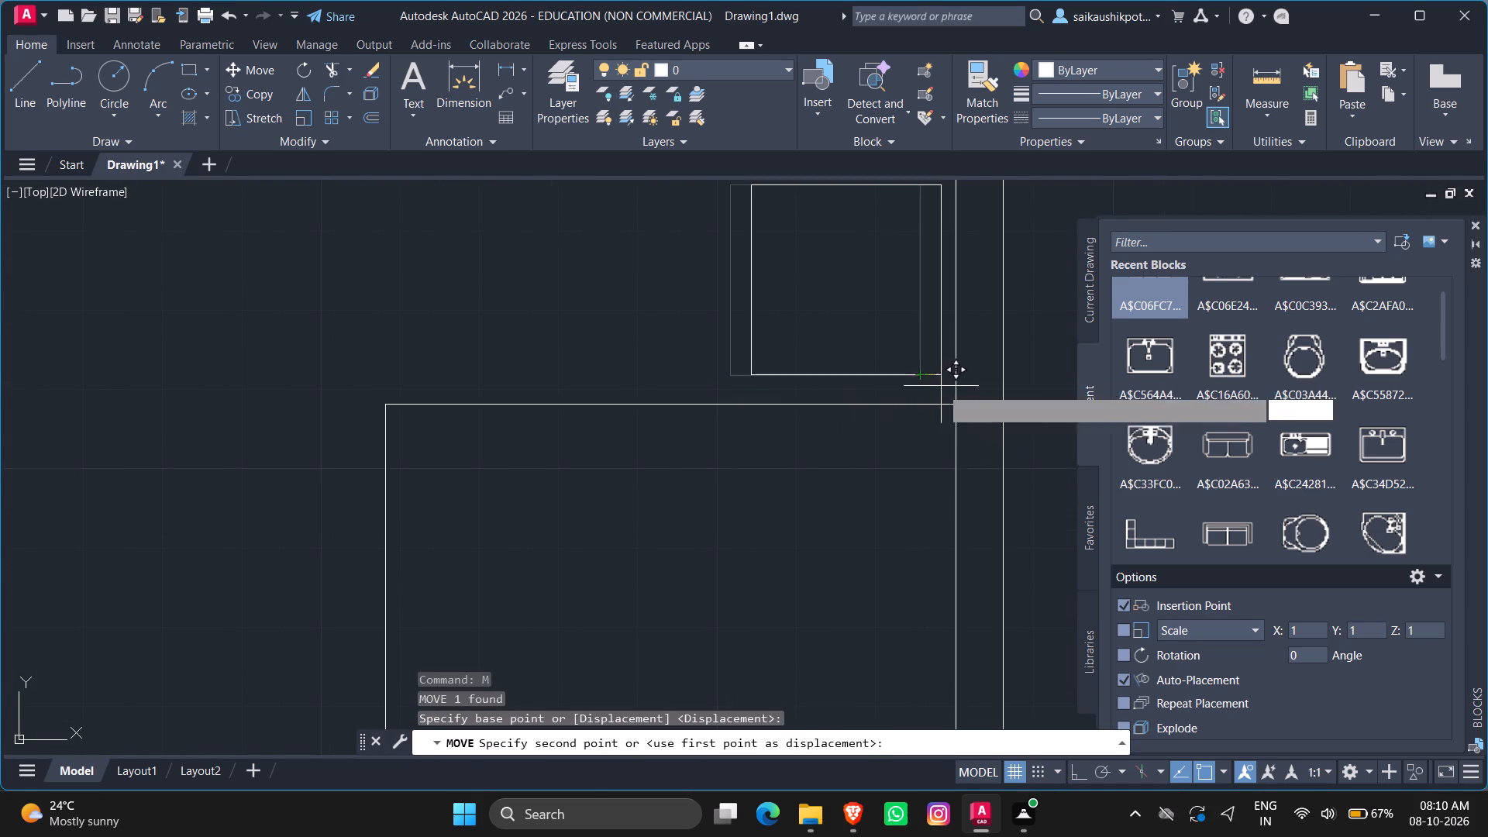
{"action": "left_click", "coordinate": [954, 406]}
{"action": "key", "text": "Escape"}
Draw a rectangle about 11.65" wide by 1'-7.3" high inside the large rectangle, near its top-right corner.
{"action": "scroll", "coordinate": [939, 428], "scroll_direction": "down", "scroll_amount": 3}
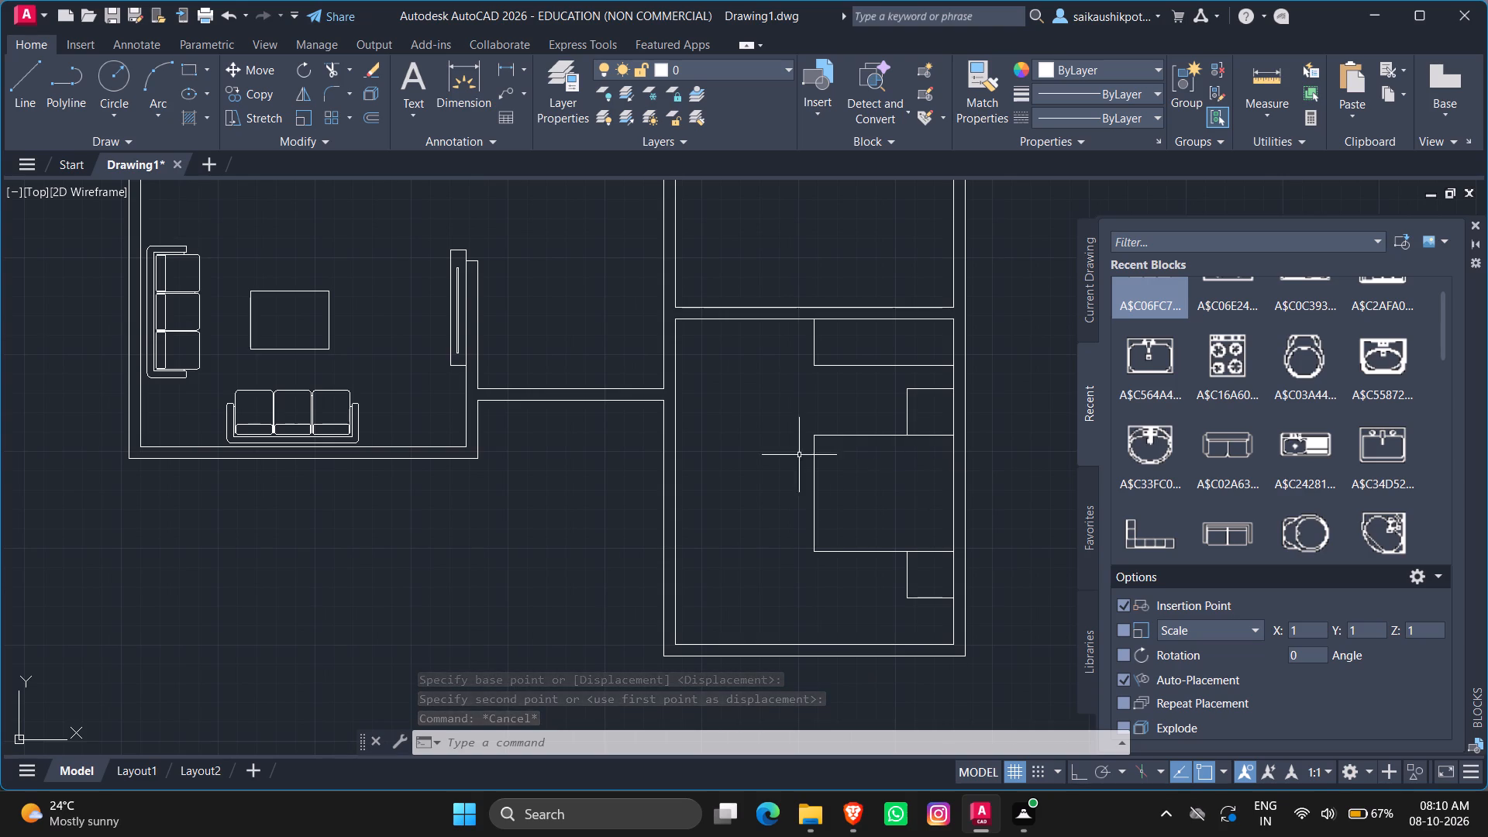
{"action": "key", "text": "Escape"}
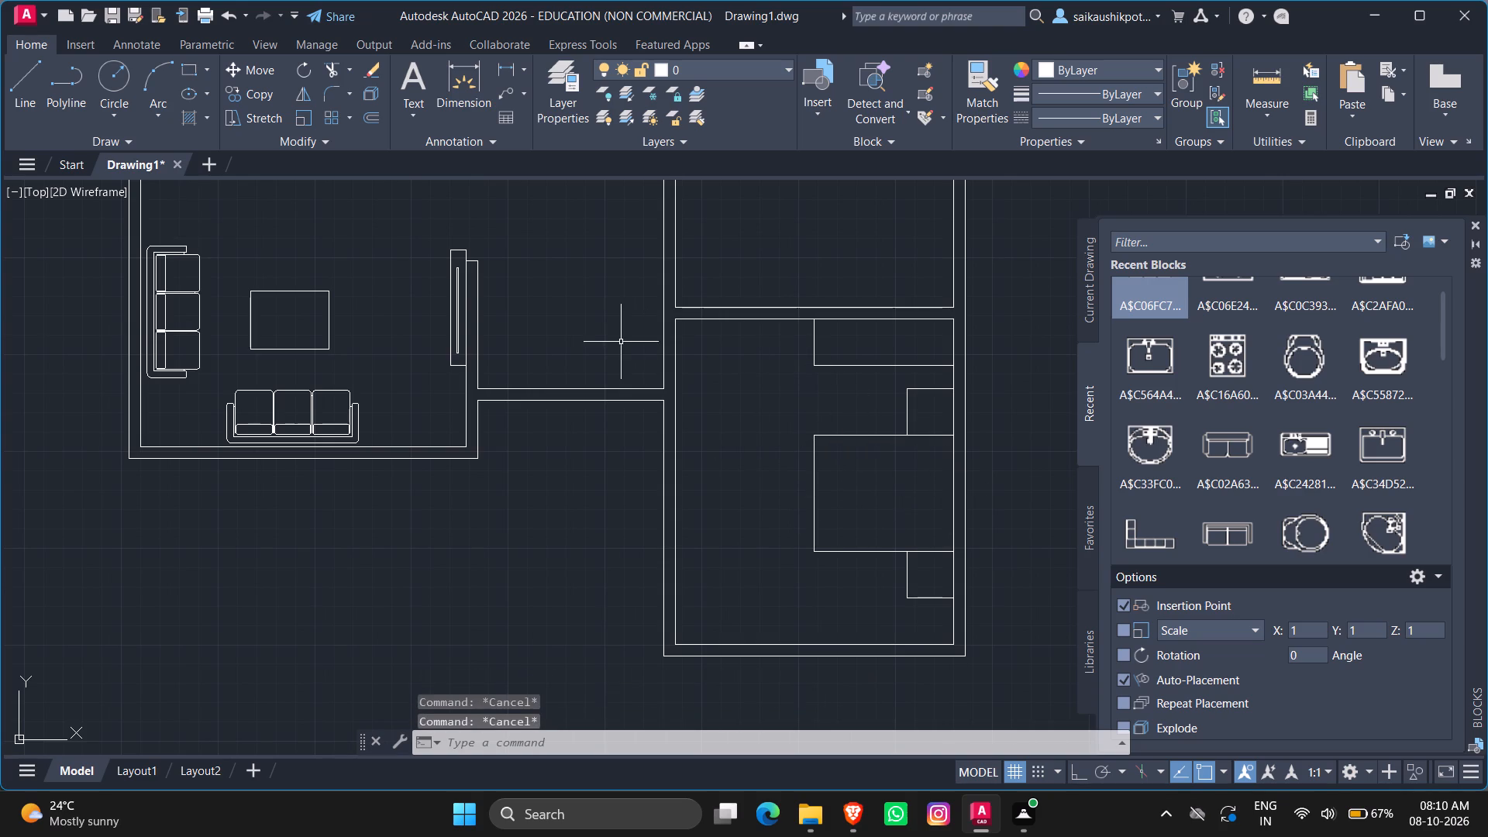
{"action": "left_click", "coordinate": [189, 71]}
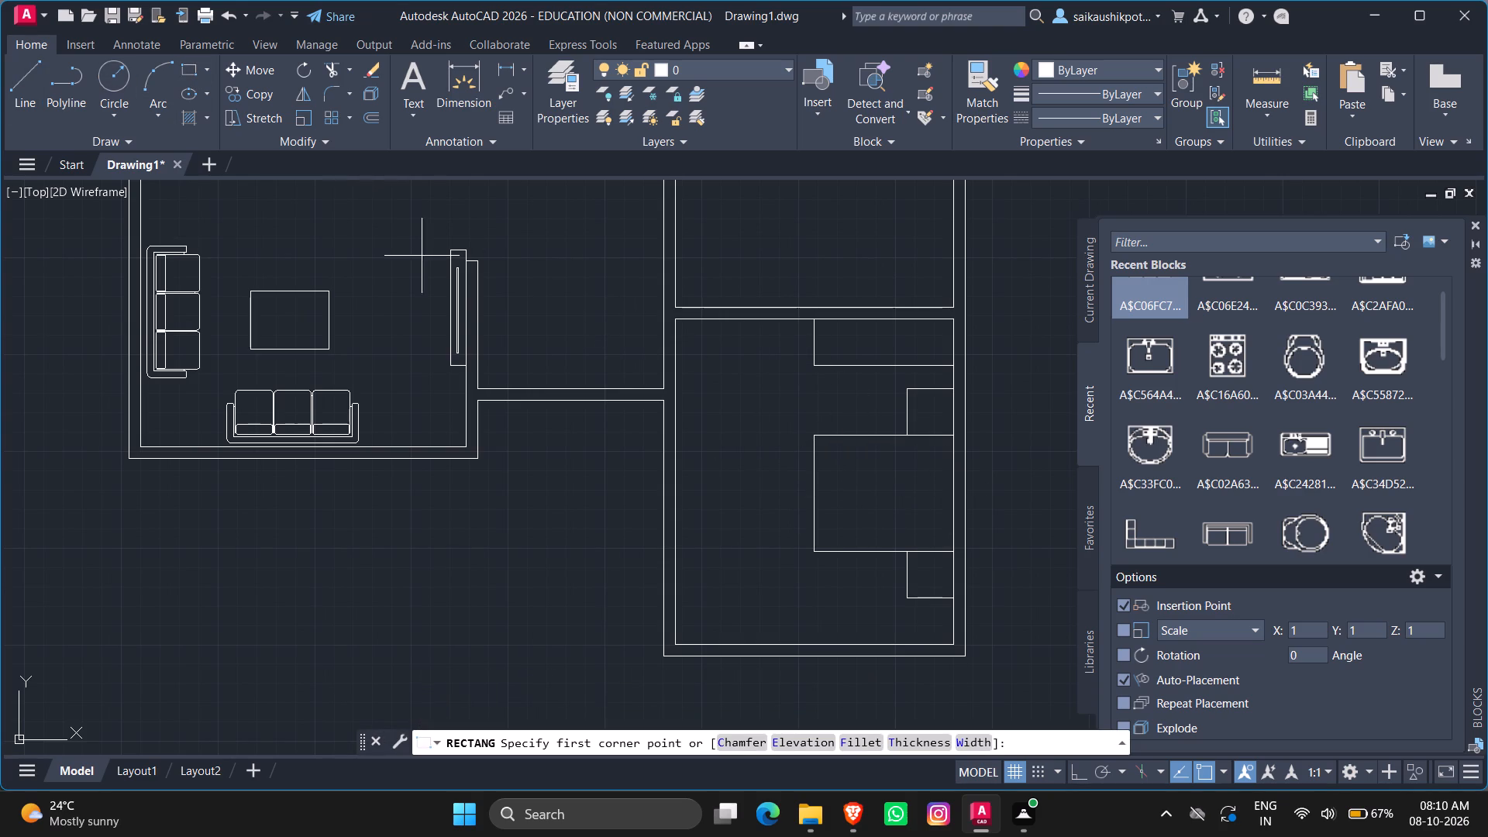
{"action": "scroll", "coordinate": [956, 476], "scroll_direction": "up", "scroll_amount": 2}
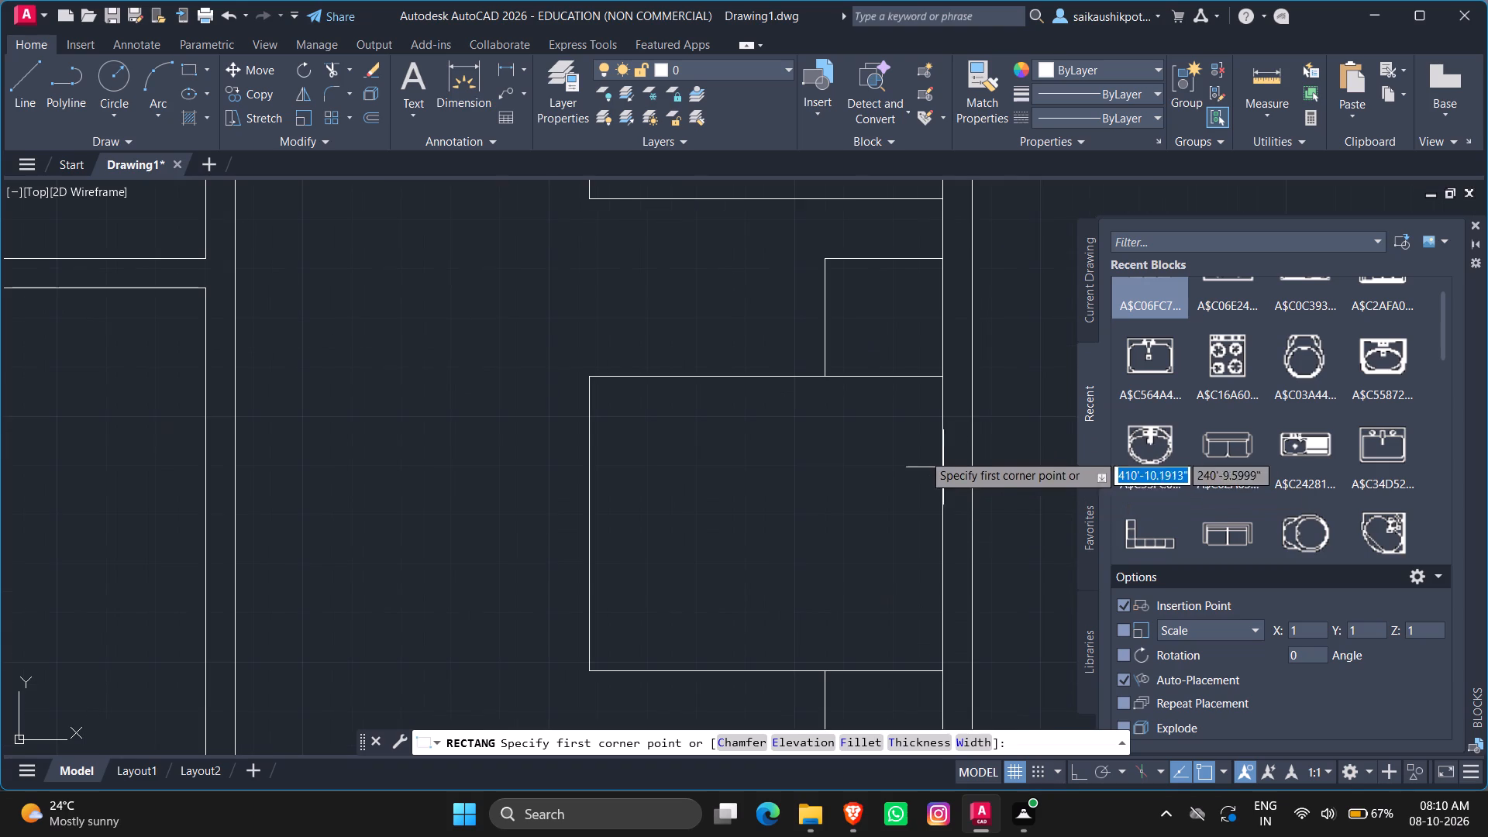
{"action": "scroll", "coordinate": [877, 443], "scroll_direction": "up", "scroll_amount": 1}
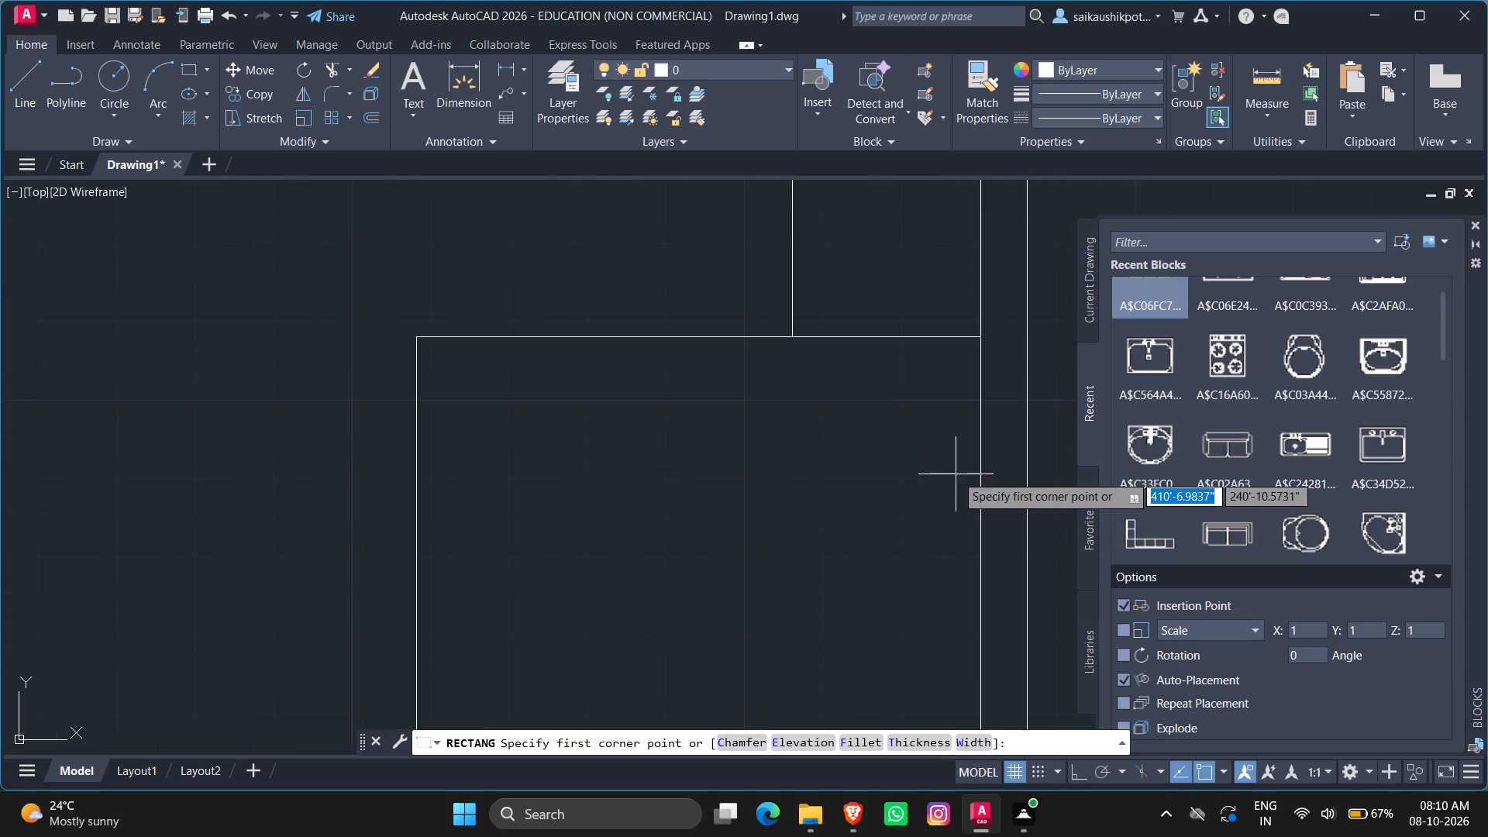
{"action": "scroll", "coordinate": [948, 470], "scroll_direction": "down", "scroll_amount": 2}
{"action": "scroll", "coordinate": [928, 443], "scroll_direction": "up", "scroll_amount": 2}
{"action": "left_click", "coordinate": [895, 417]}
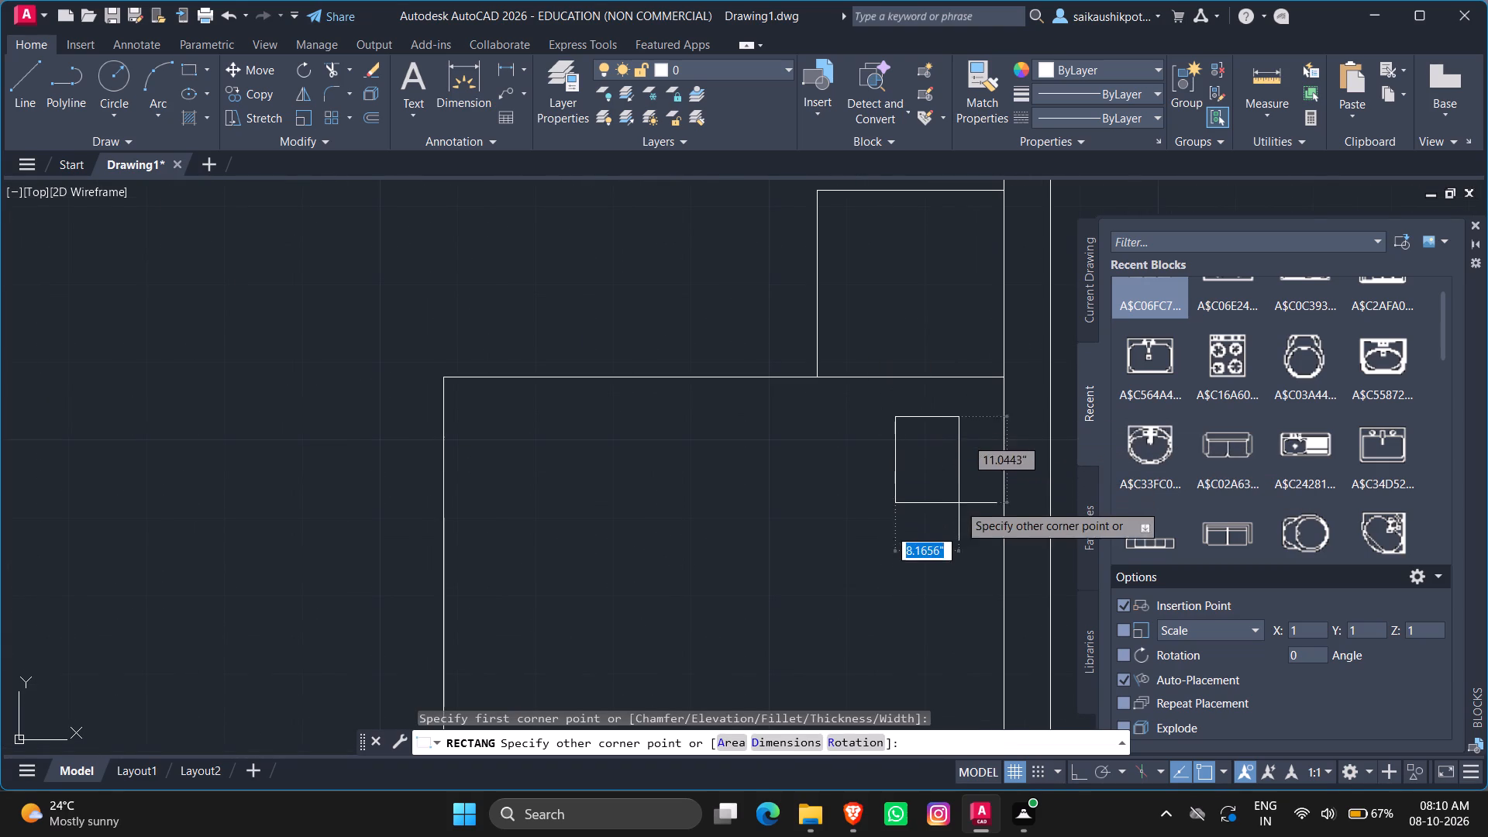
{"action": "left_click", "coordinate": [986, 567]}
Copy the small rectangle and paste the duplicate below it, near the large rectangle's bottom-right corner.
{"action": "scroll", "coordinate": [921, 461], "scroll_direction": "down", "scroll_amount": 2}
{"action": "scroll", "coordinate": [918, 473], "scroll_direction": "up", "scroll_amount": 1}
{"action": "left_click", "coordinate": [914, 477]}
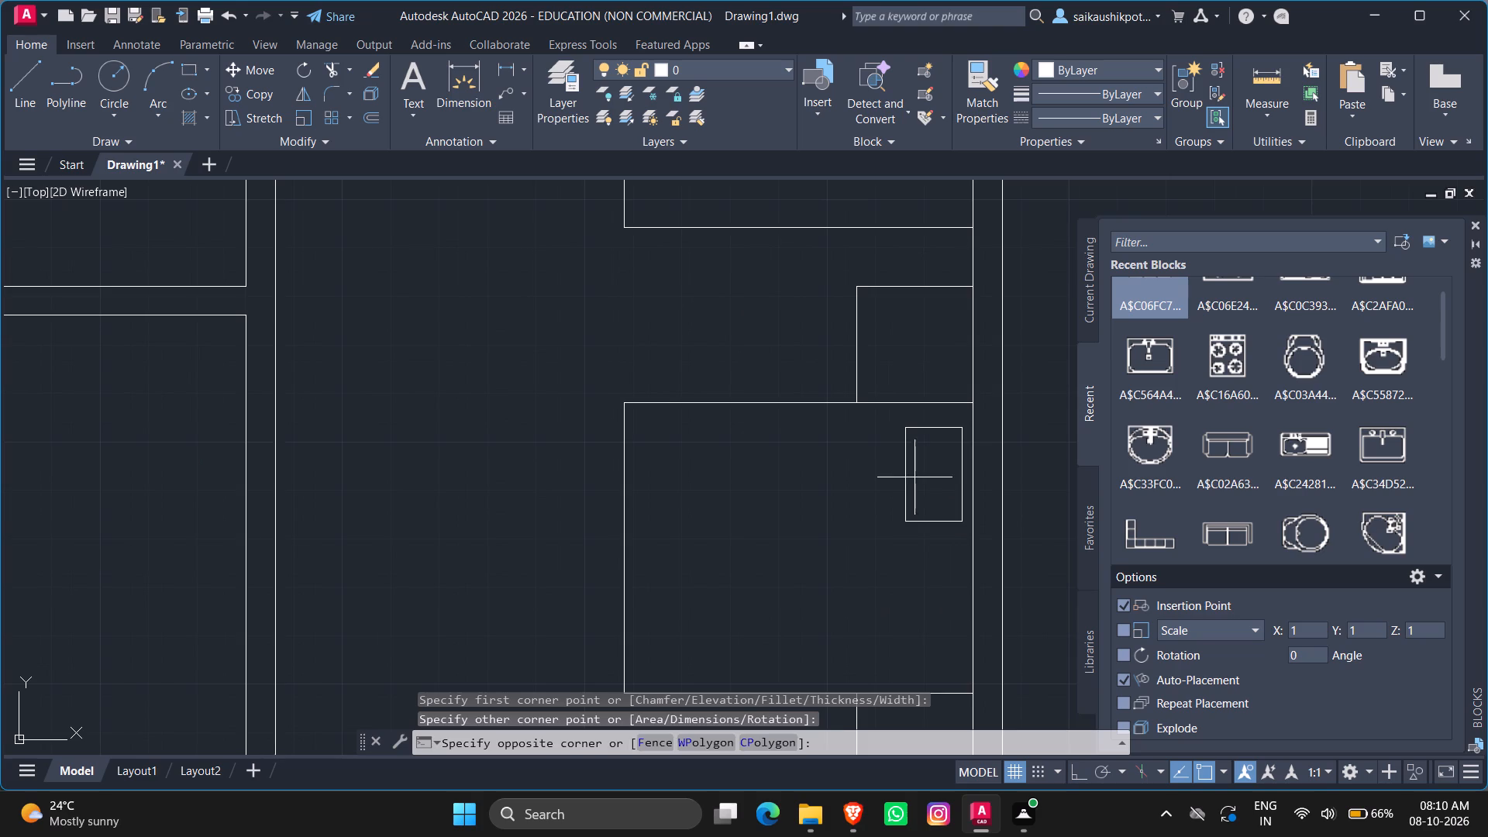
{"action": "left_click", "coordinate": [890, 478]}
{"action": "key", "text": "ctrl+c"}
{"action": "key", "text": "ctrl+v"}
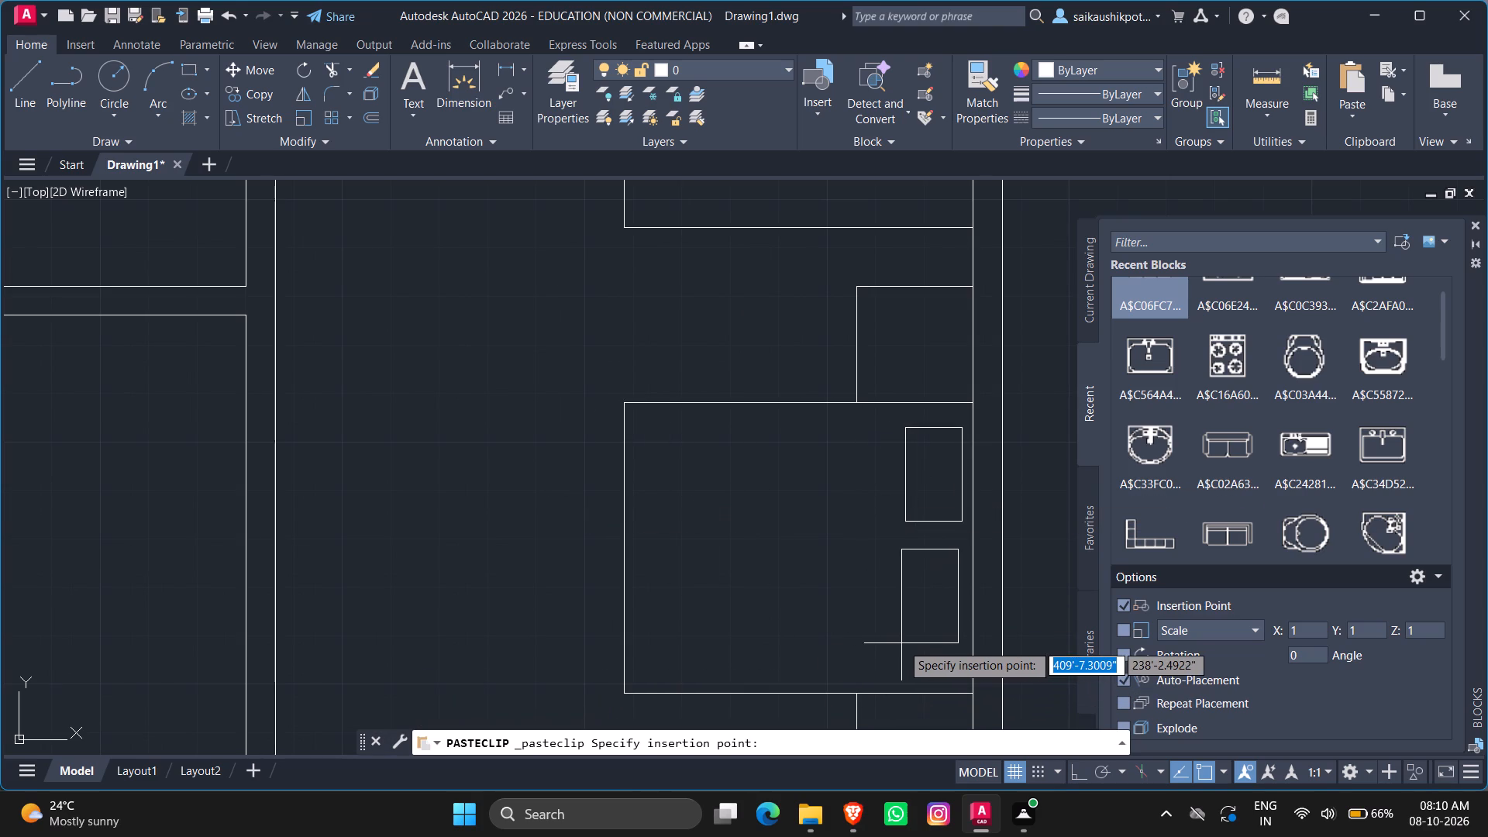
{"action": "scroll", "coordinate": [901, 643], "scroll_direction": "up", "scroll_amount": 1}
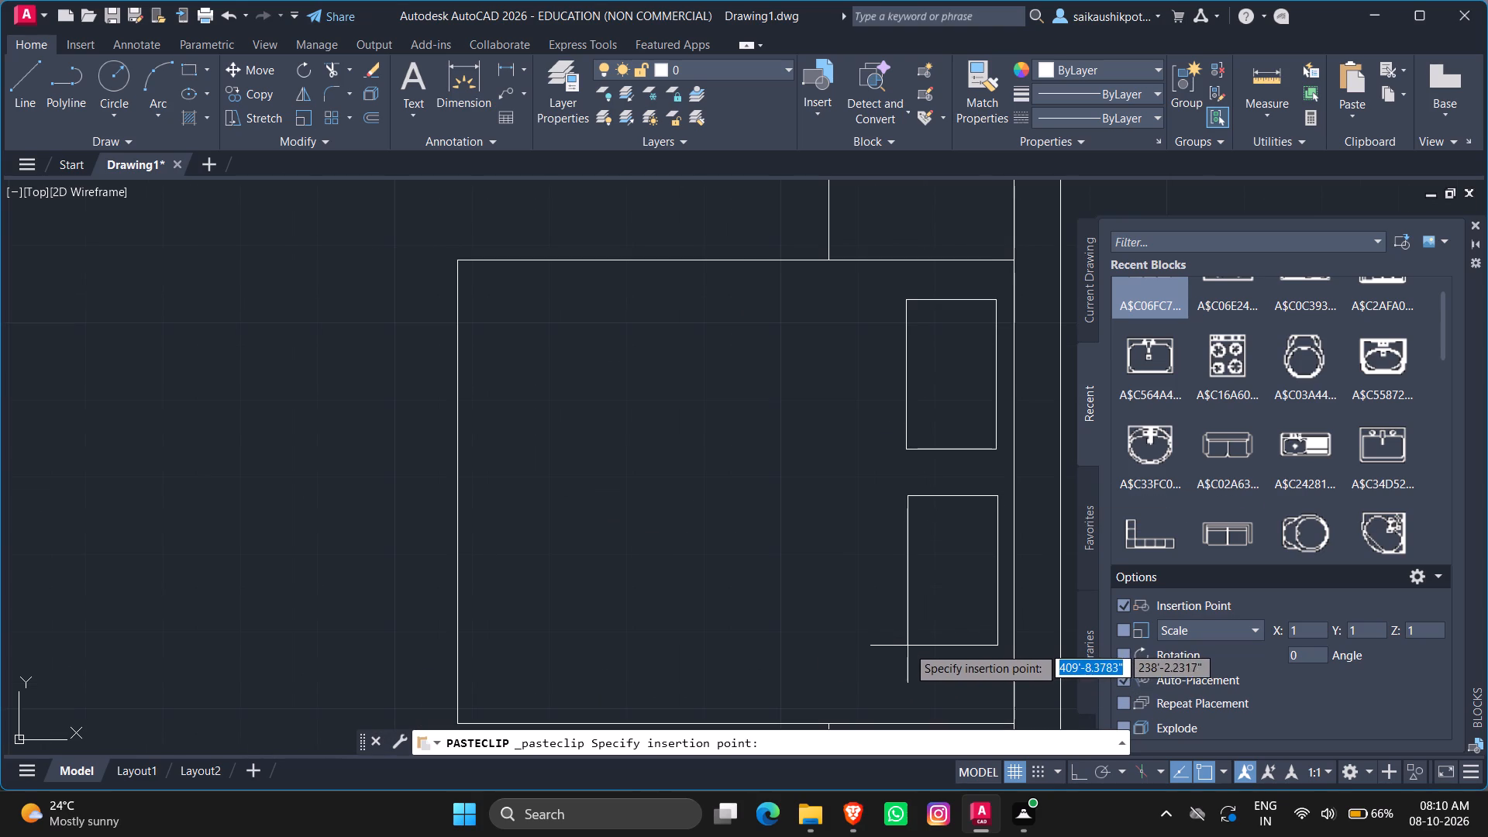
{"action": "left_click", "coordinate": [908, 656]}
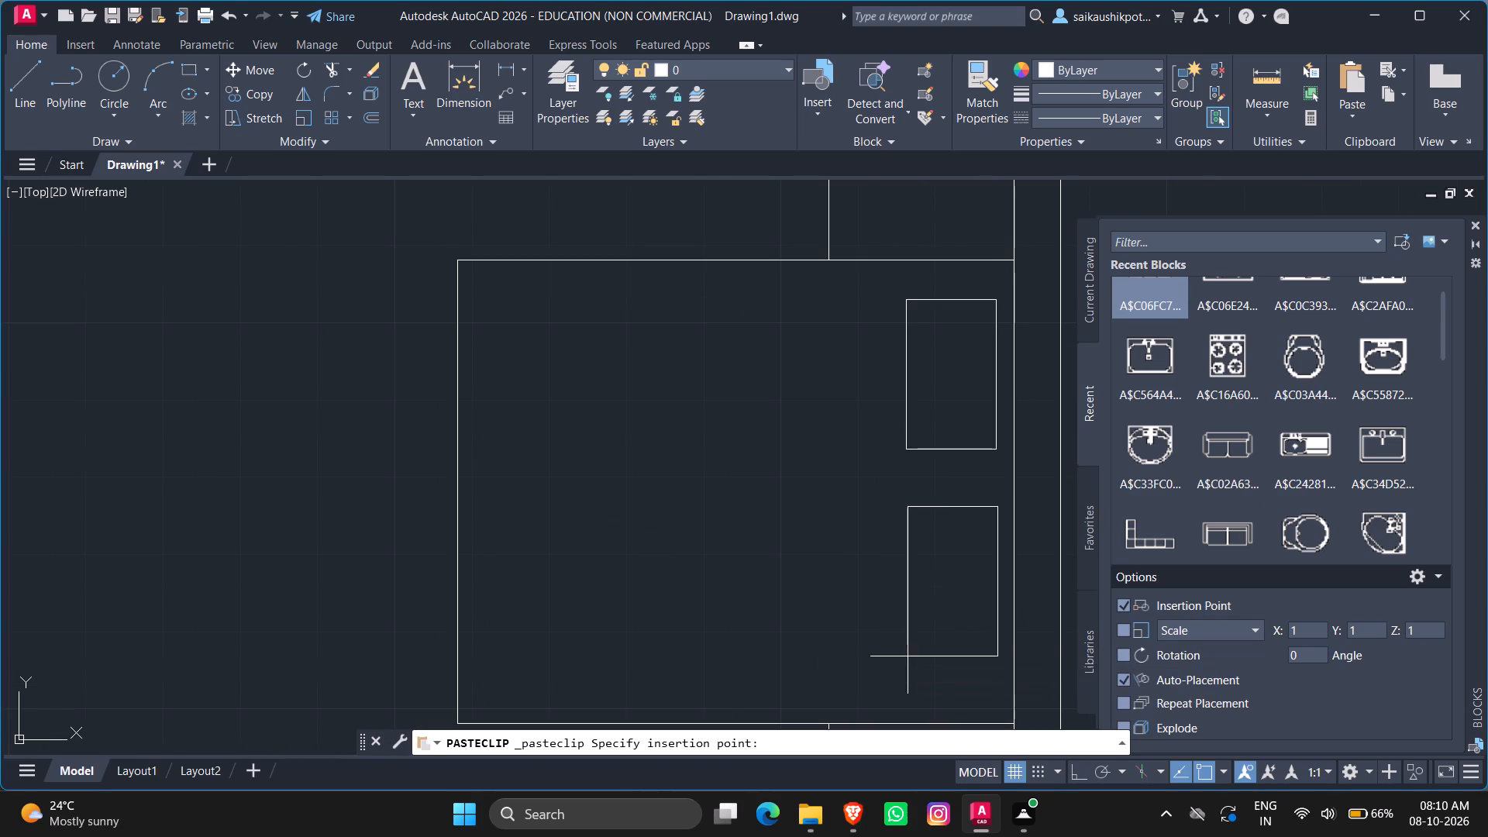
{"action": "key", "text": "Escape"}
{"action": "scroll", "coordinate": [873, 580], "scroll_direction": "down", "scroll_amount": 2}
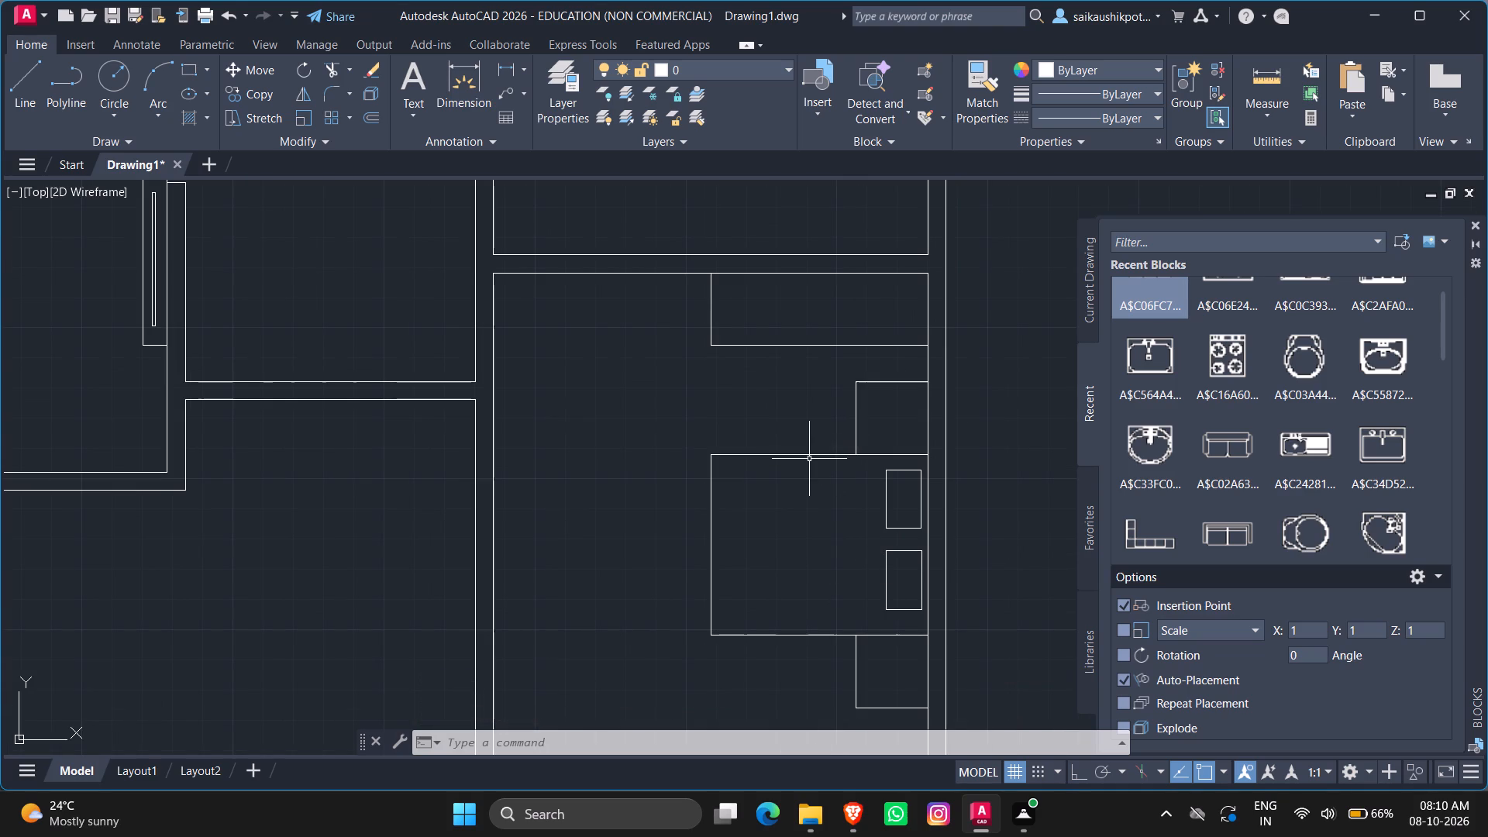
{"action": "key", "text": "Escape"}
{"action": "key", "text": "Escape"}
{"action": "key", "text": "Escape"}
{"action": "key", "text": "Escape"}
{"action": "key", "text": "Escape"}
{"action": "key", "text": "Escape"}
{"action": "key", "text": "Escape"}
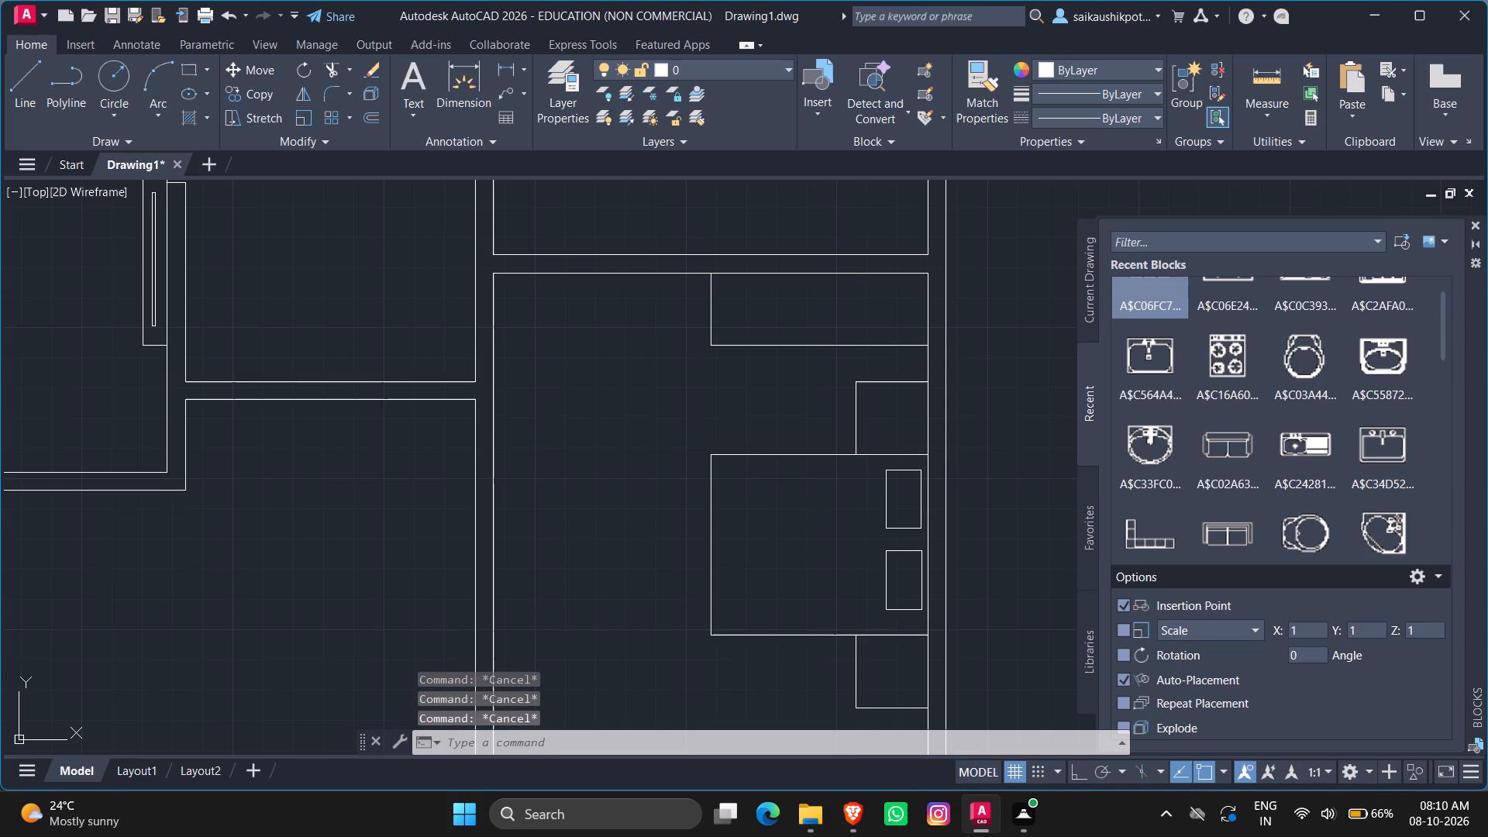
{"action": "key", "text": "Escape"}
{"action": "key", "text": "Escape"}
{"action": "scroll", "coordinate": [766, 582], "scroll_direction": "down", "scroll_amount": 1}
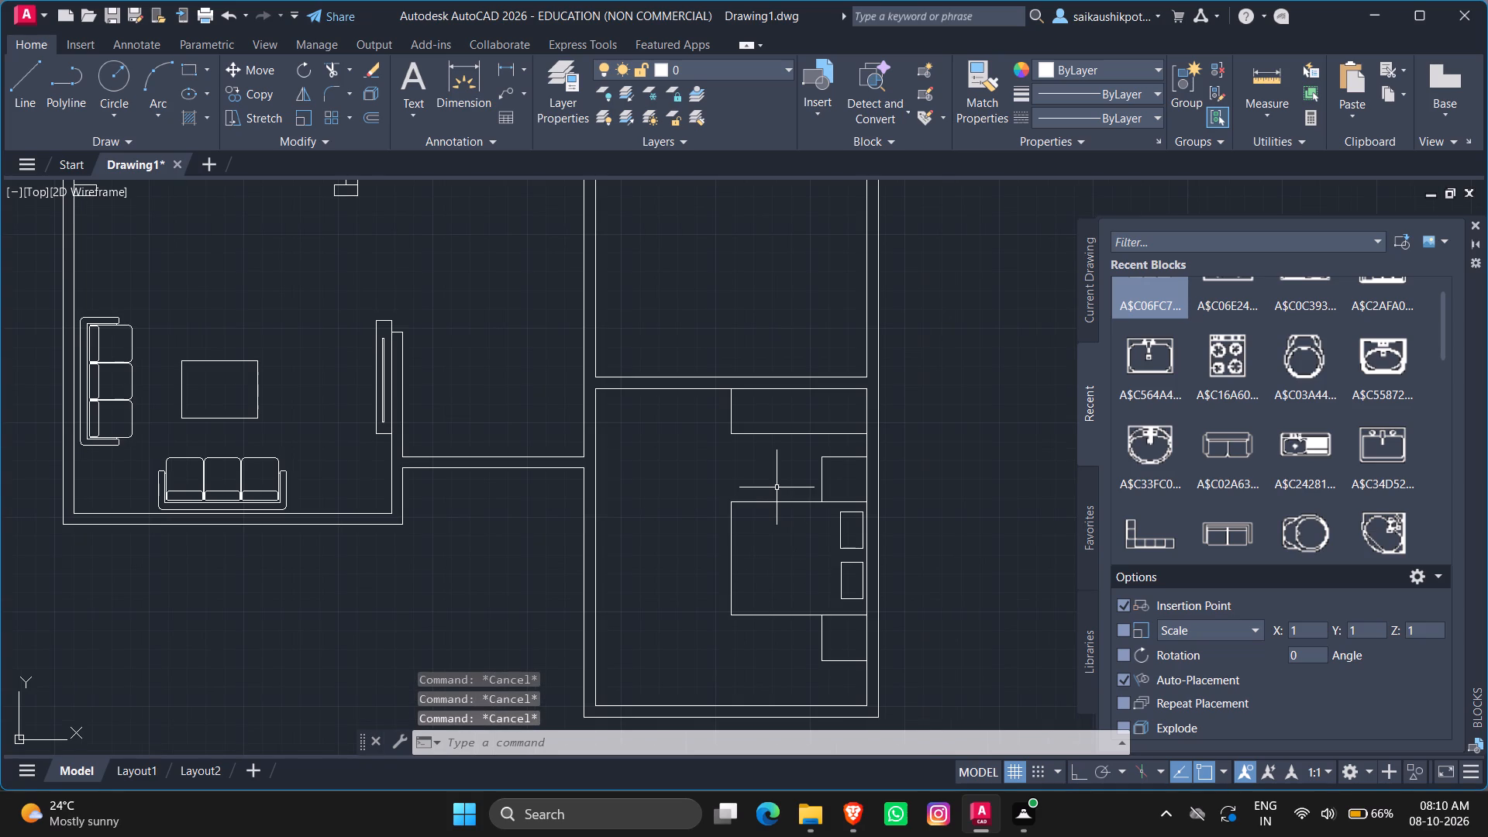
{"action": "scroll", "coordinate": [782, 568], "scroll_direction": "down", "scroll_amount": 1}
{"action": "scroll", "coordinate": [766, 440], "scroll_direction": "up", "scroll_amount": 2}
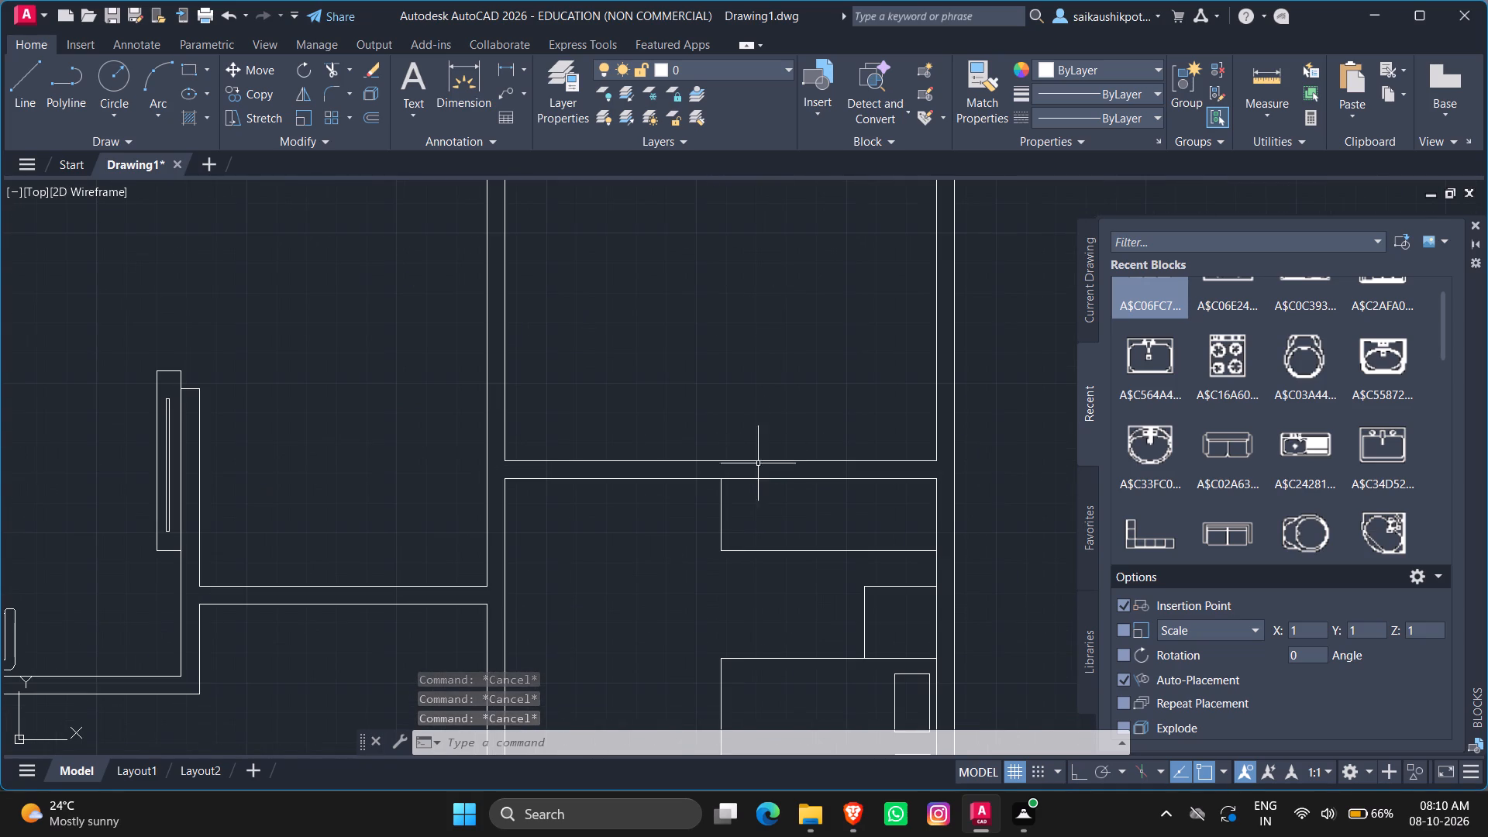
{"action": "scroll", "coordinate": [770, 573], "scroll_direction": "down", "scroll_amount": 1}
Stretch the upper end of the top rectangle's left edge across the 6" wall and 2' further into the room above.
{"action": "scroll", "coordinate": [752, 425], "scroll_direction": "up", "scroll_amount": 1}
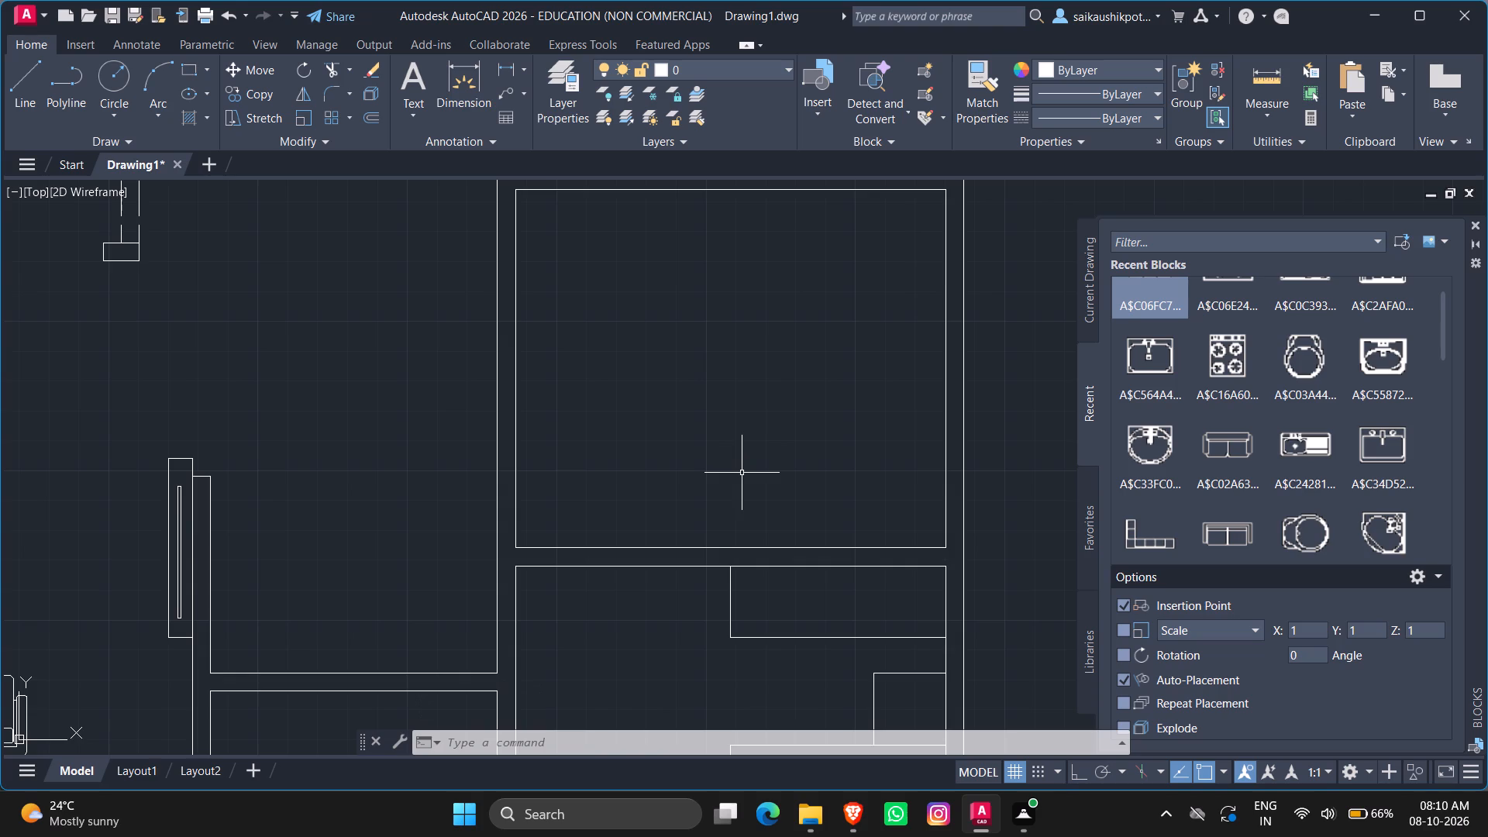
{"action": "scroll", "coordinate": [732, 529], "scroll_direction": "up", "scroll_amount": 1}
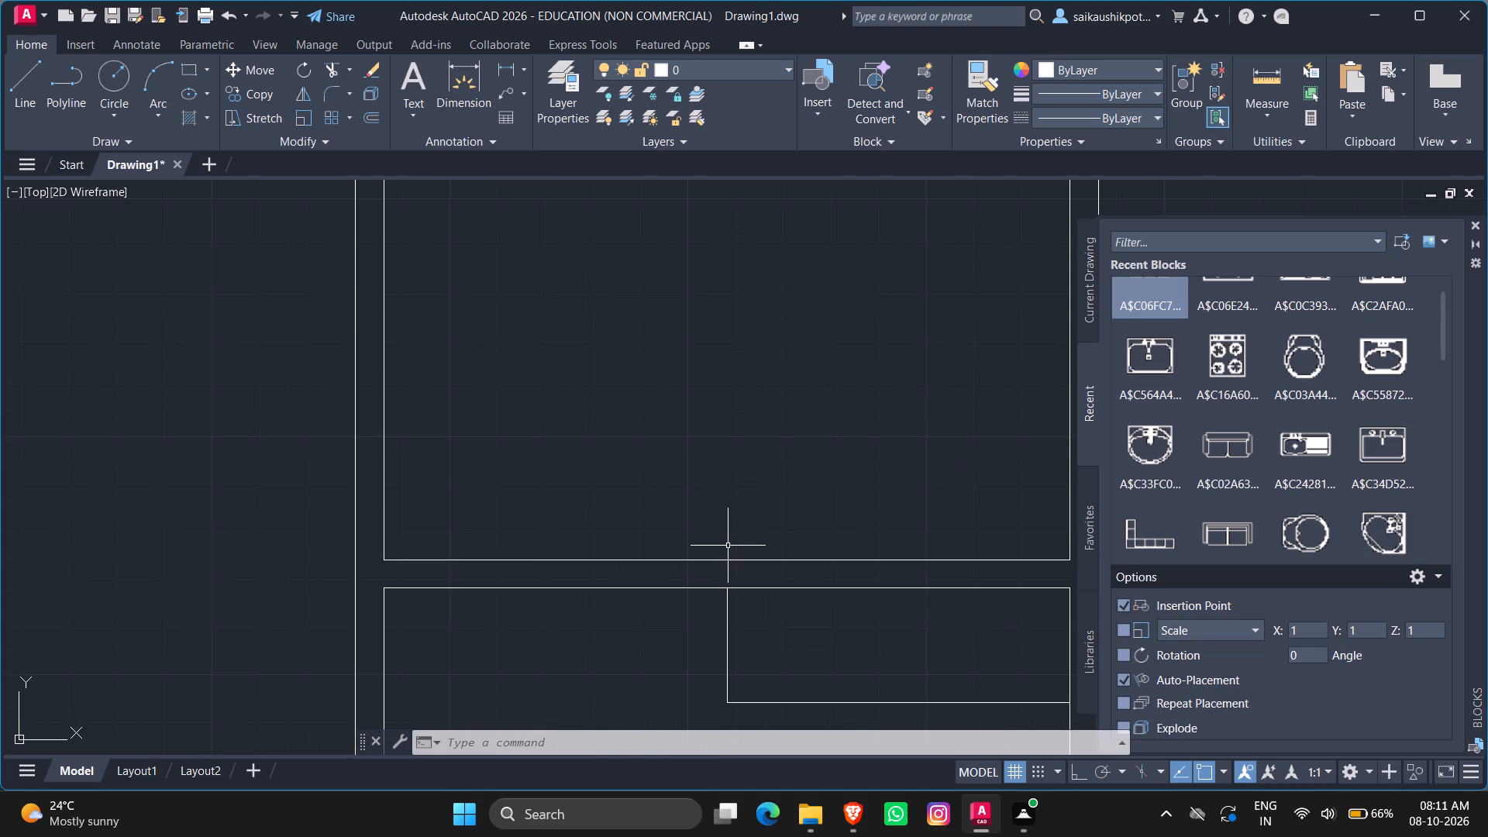
{"action": "left_click", "coordinate": [727, 622]}
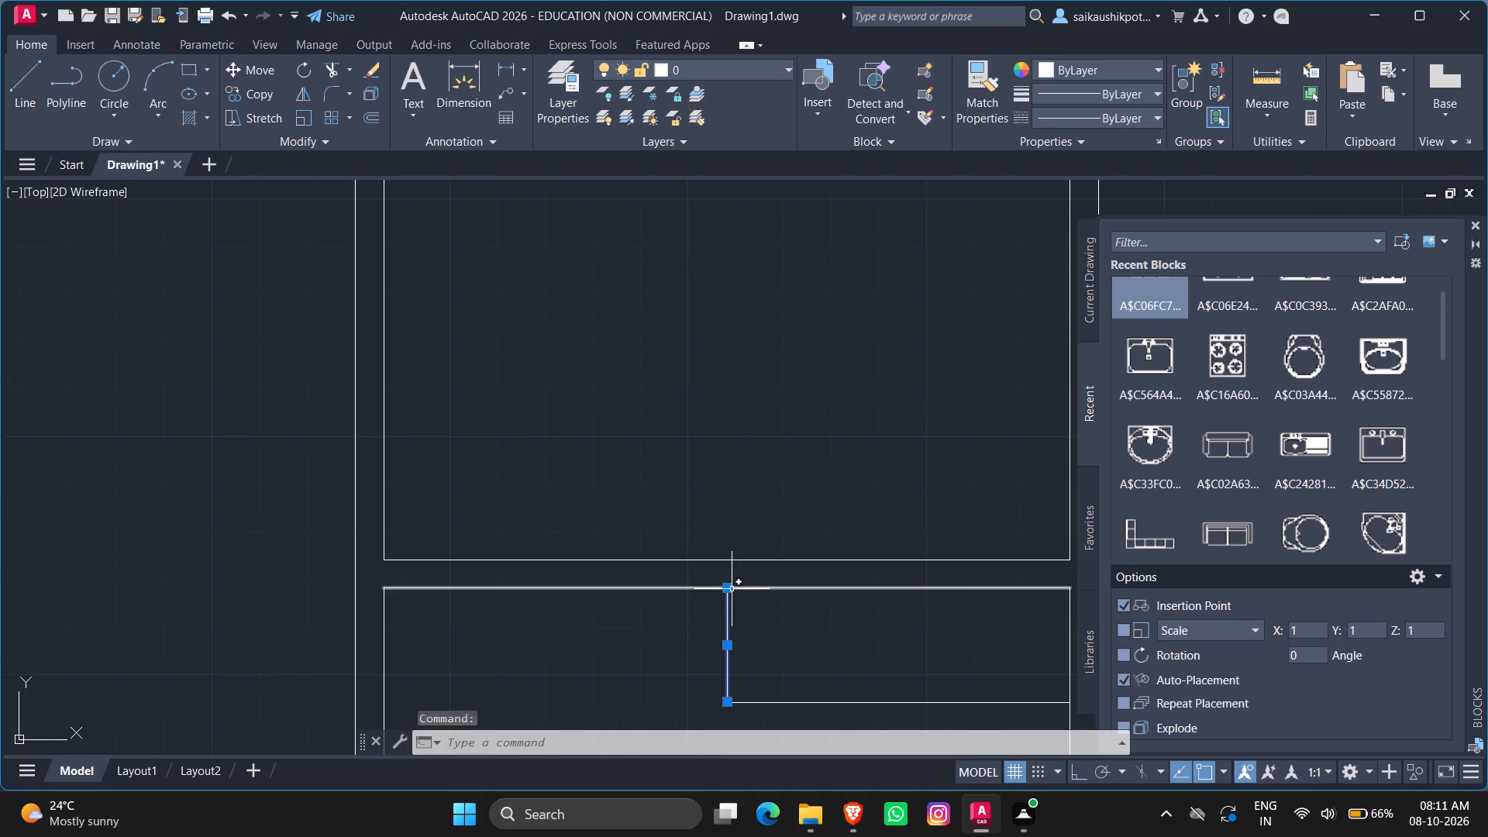
{"action": "left_click", "coordinate": [727, 587]}
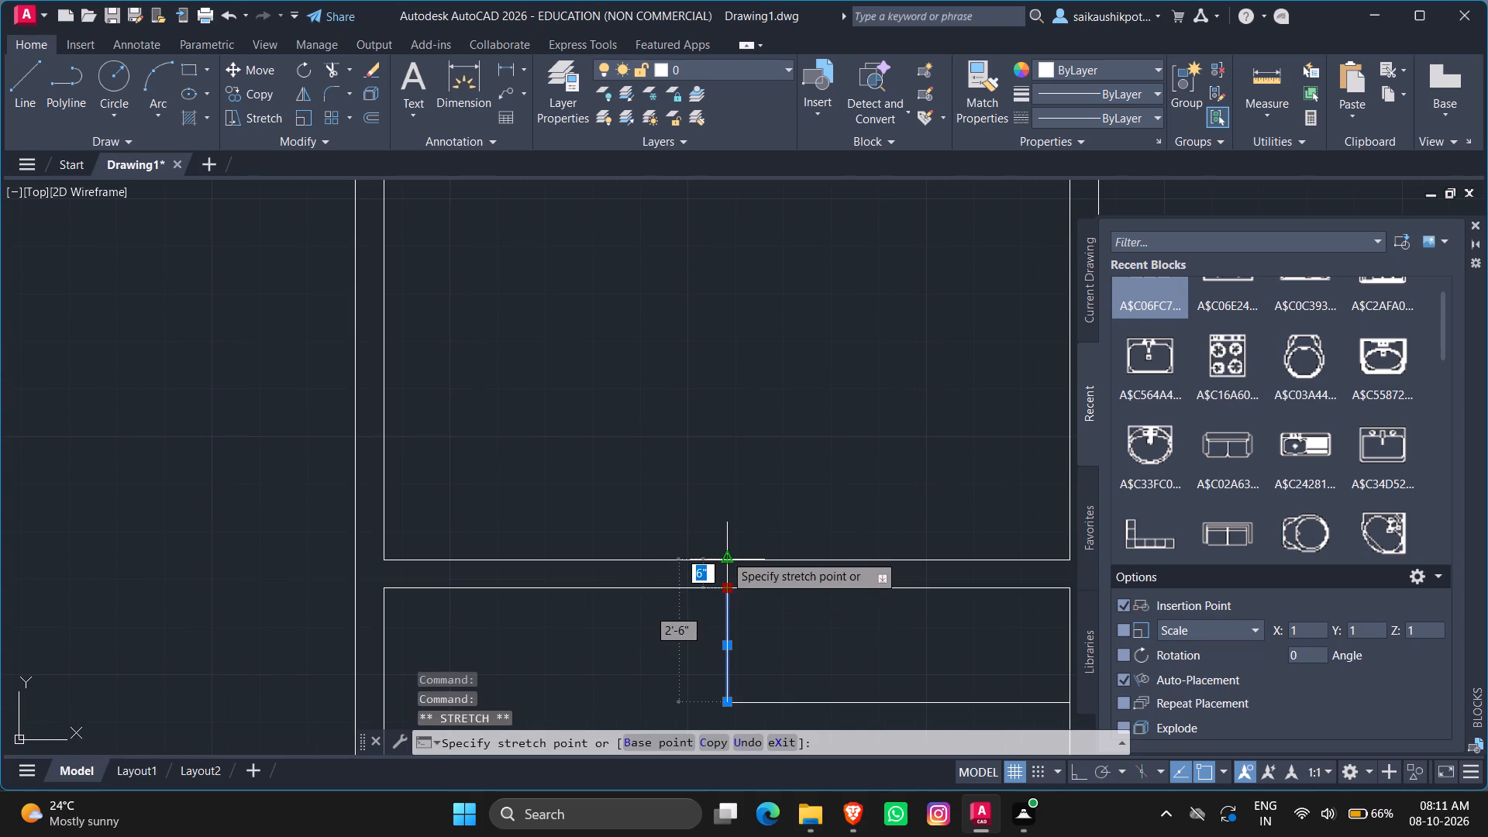
{"action": "left_click", "coordinate": [725, 554]}
{"action": "left_click", "coordinate": [726, 560]}
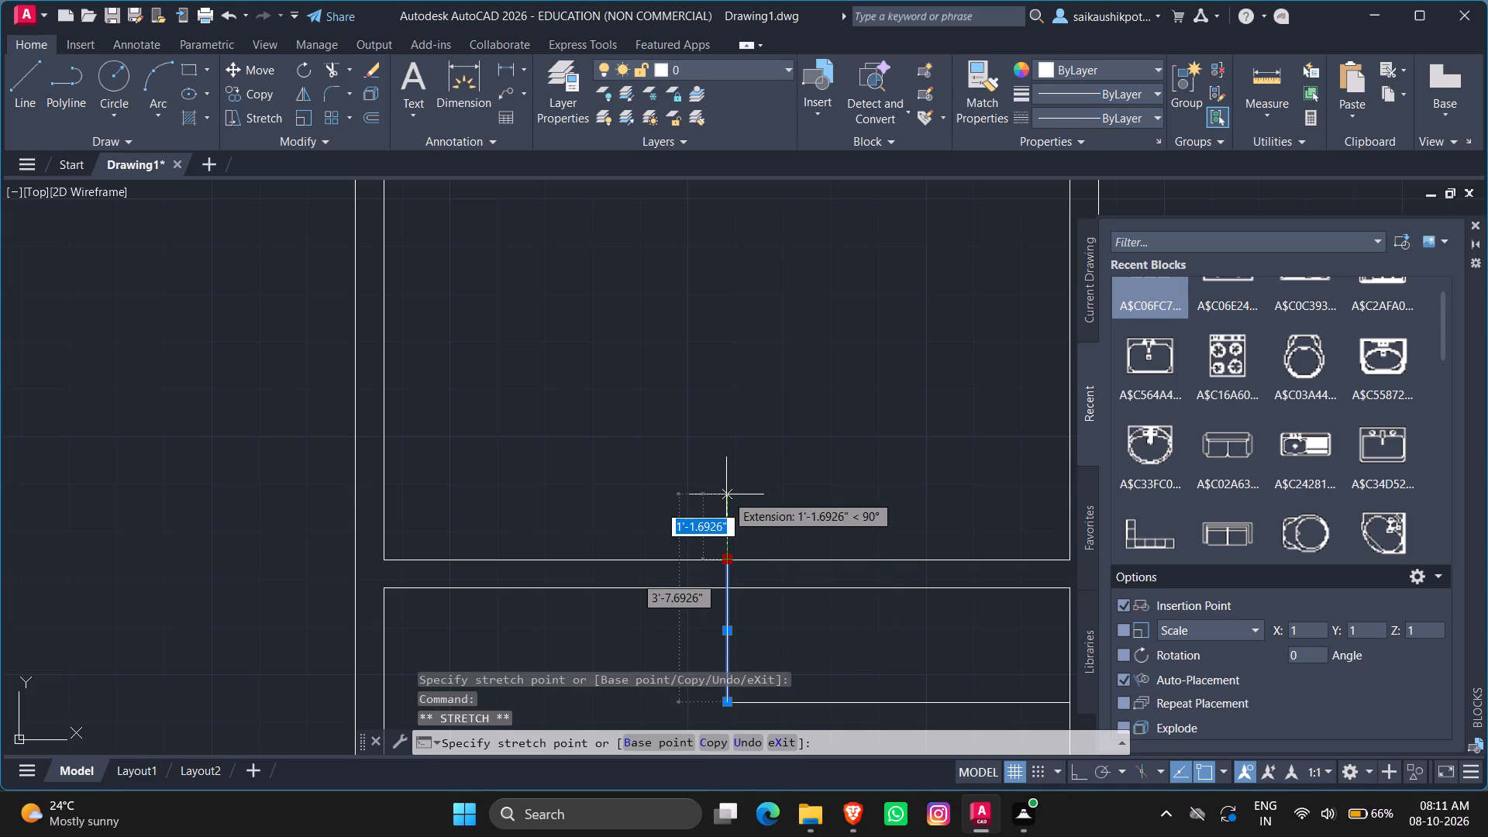
{"action": "type", "text": "2'"}
{"action": "key", "text": "Return"}
{"action": "key", "text": "Escape"}
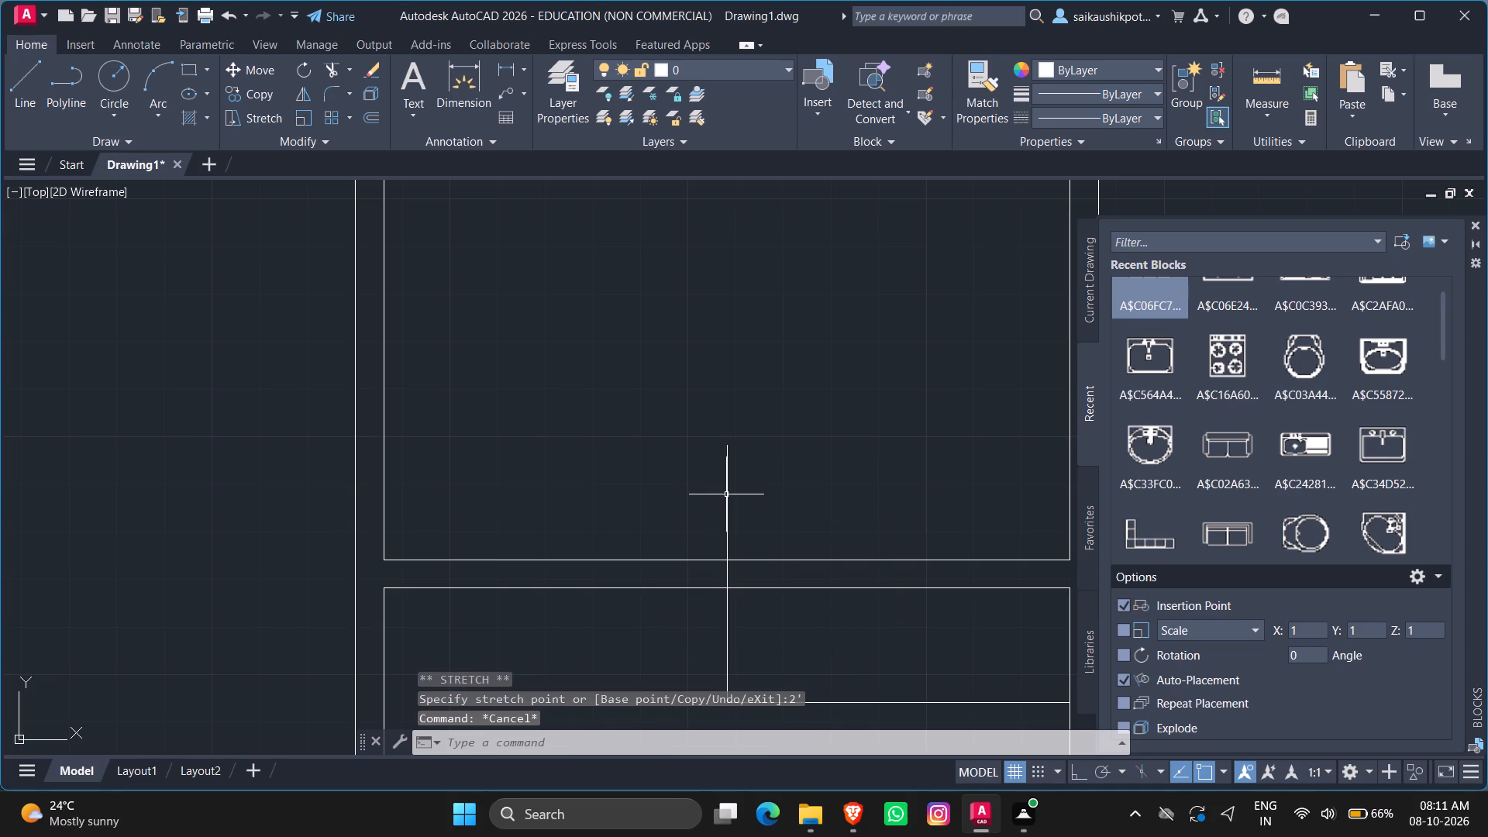
Offset the extended vertical line 2' to both its right and left sides.
{"action": "key", "text": "o"}
{"action": "key", "text": "Return"}
{"action": "type", "text": "2'"}
{"action": "key", "text": "Return"}
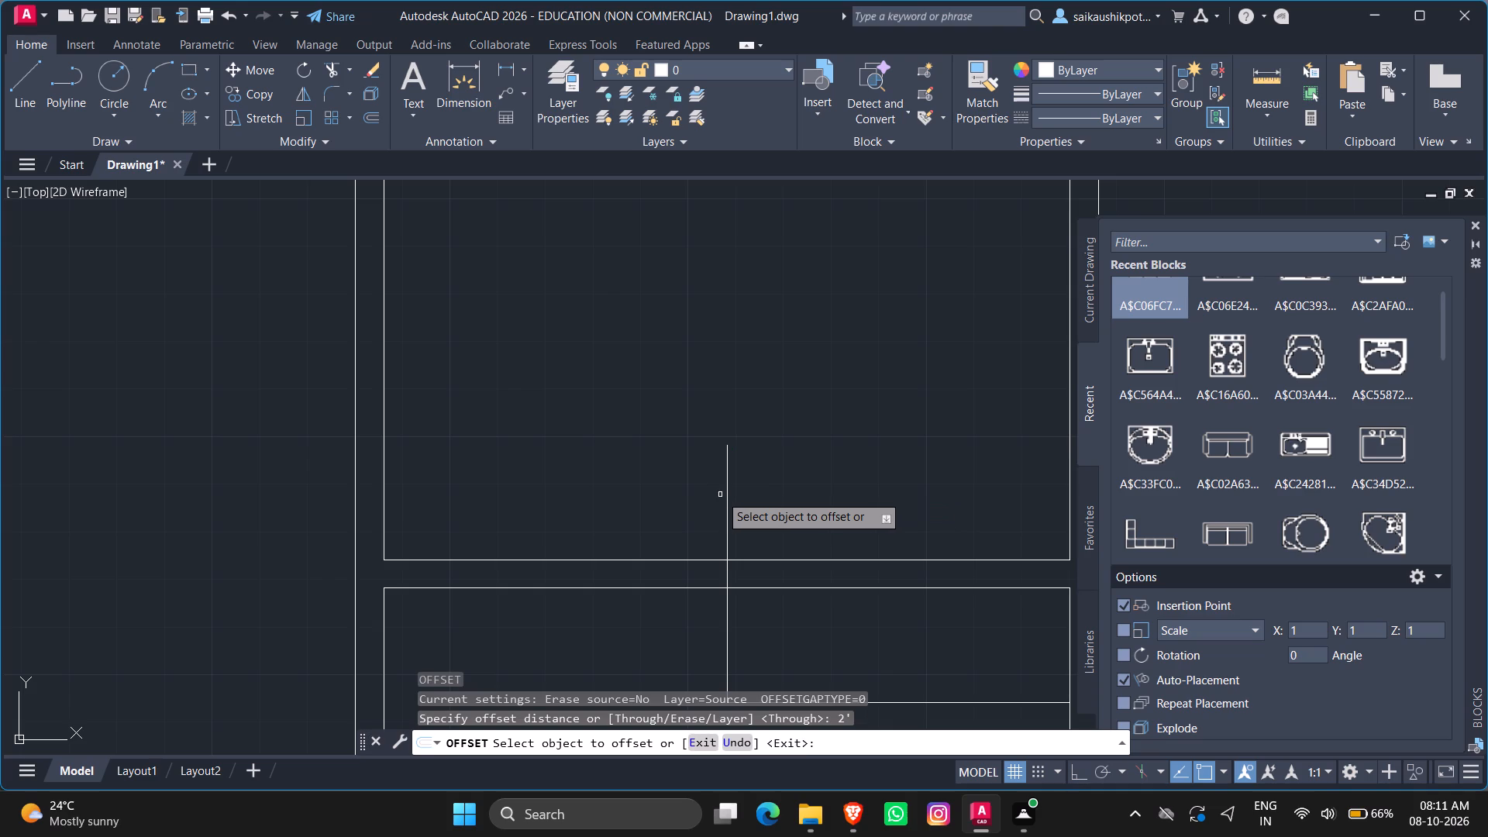
{"action": "left_click", "coordinate": [727, 518]}
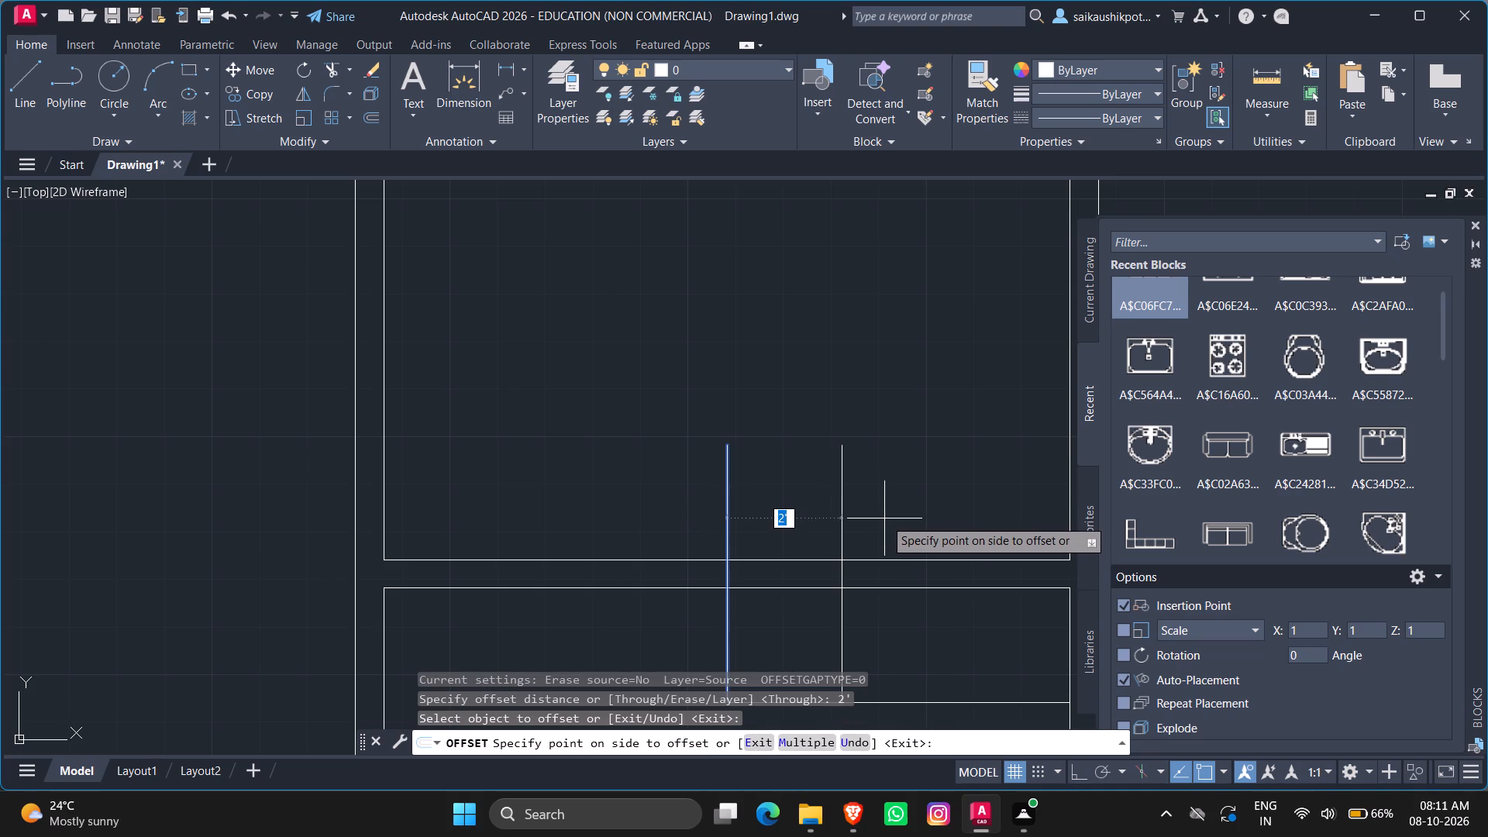
{"action": "left_click", "coordinate": [884, 518]}
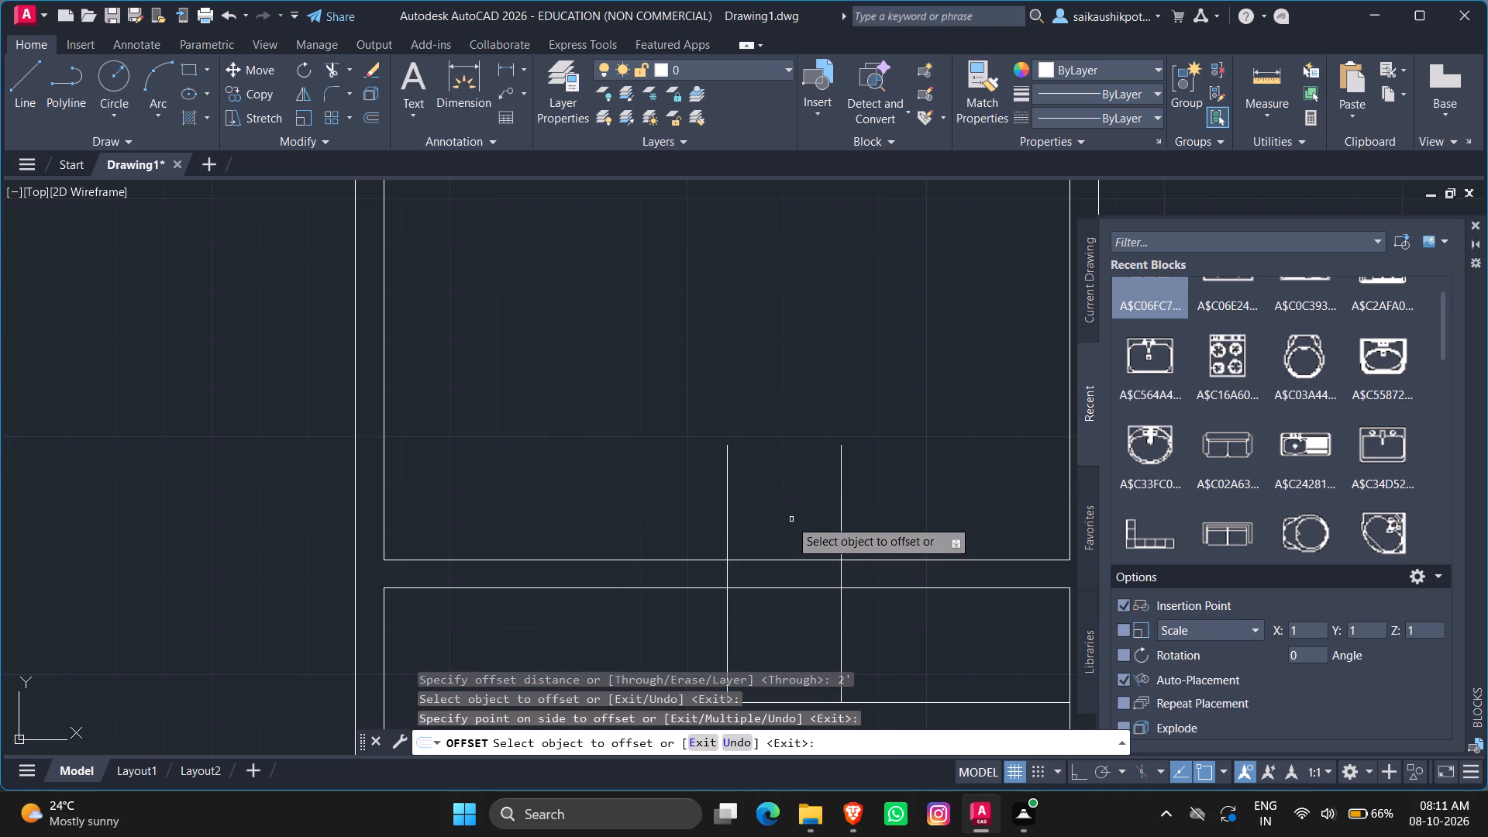
{"action": "left_click", "coordinate": [727, 508]}
{"action": "left_click", "coordinate": [618, 534]}
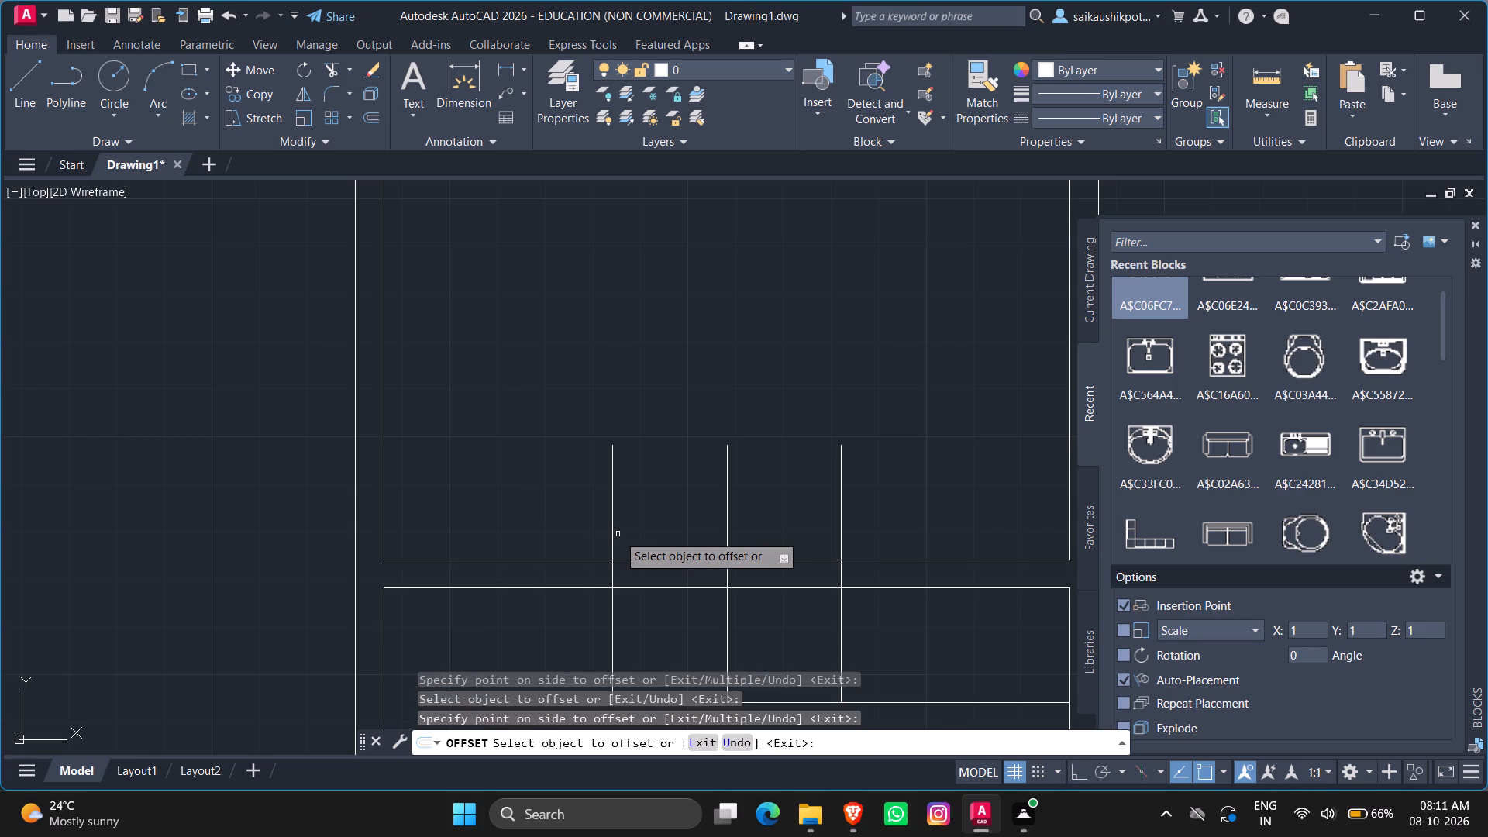
{"action": "key", "text": "Escape"}
{"action": "key", "text": "Escape"}
{"action": "key", "text": "Escape"}
Trim the three vertical lines where they cross the 6" wall, and the two outer ones also below it.
{"action": "type", "text": "TR"}
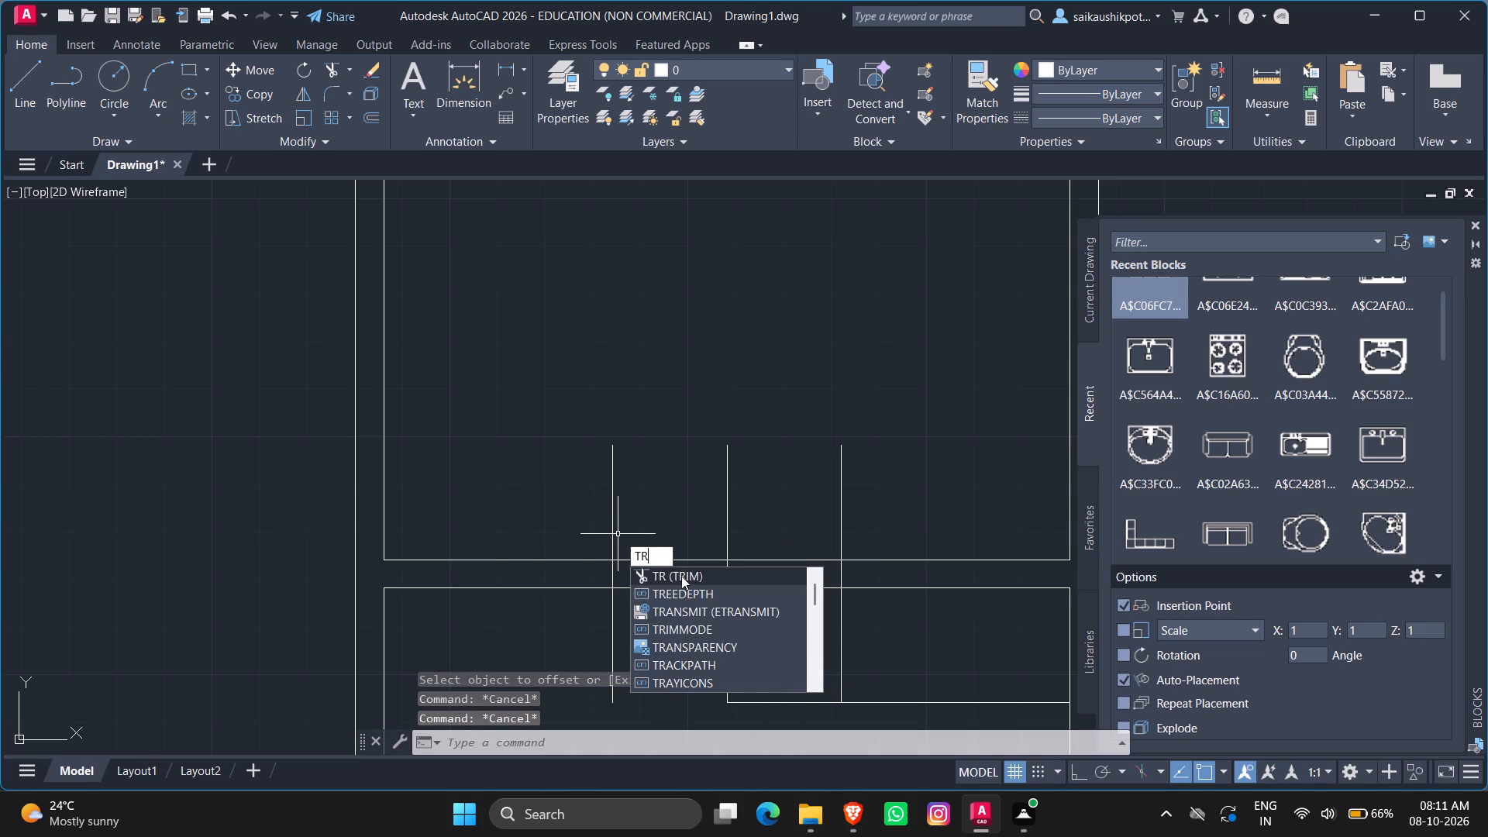
{"action": "left_click", "coordinate": [681, 577]}
{"action": "left_click_drag", "start_coordinate": [873, 627], "coordinate": [846, 628]}
{"action": "scroll", "coordinate": [749, 577], "scroll_direction": "down", "scroll_amount": 2}
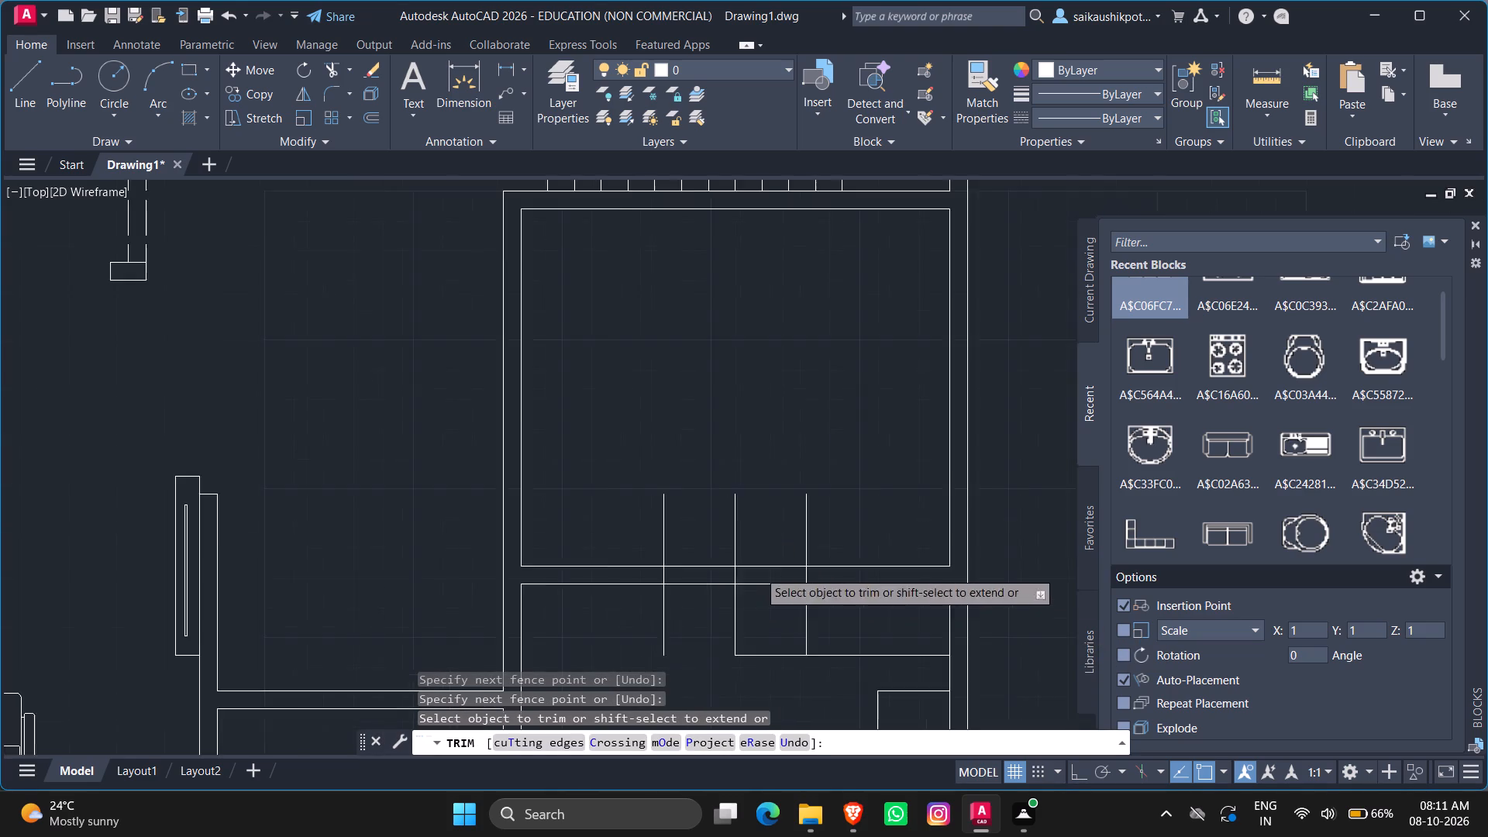
{"action": "scroll", "coordinate": [794, 609], "scroll_direction": "up", "scroll_amount": 1}
{"action": "left_click", "coordinate": [783, 598]}
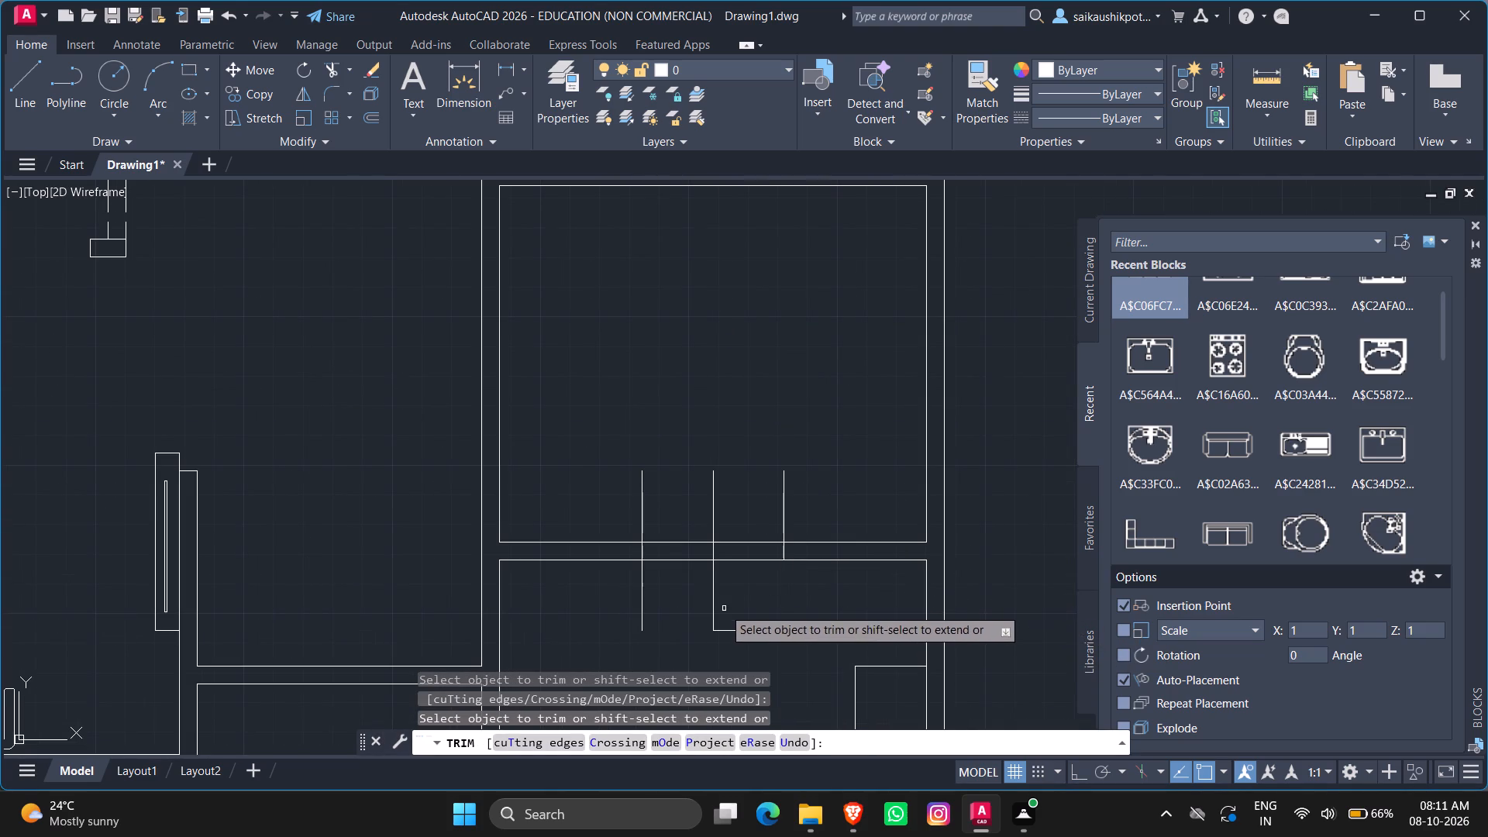
{"action": "left_click", "coordinate": [714, 552]}
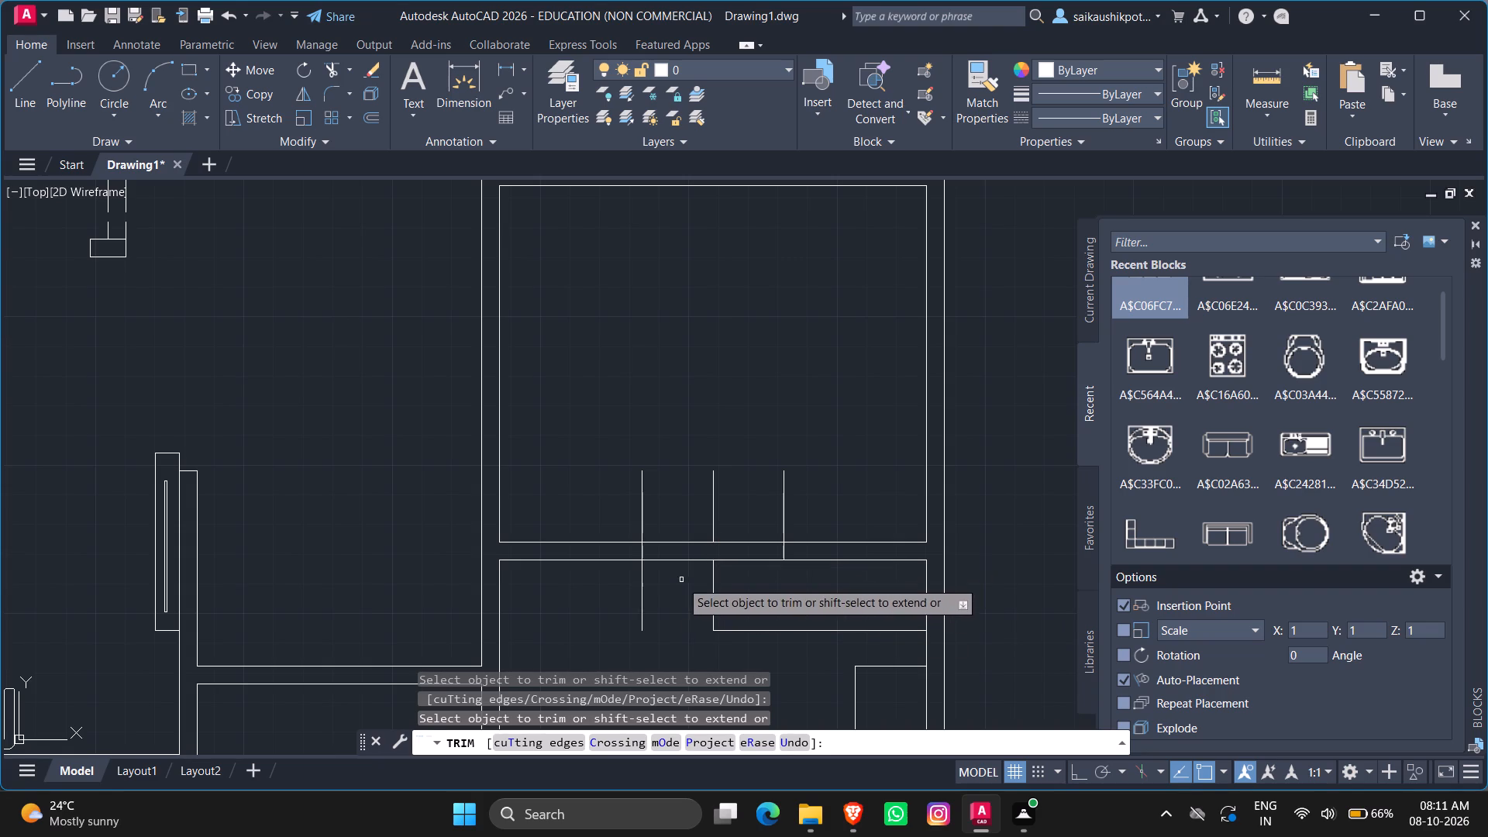
{"action": "left_click", "coordinate": [672, 611]}
{"action": "left_click", "coordinate": [619, 604]}
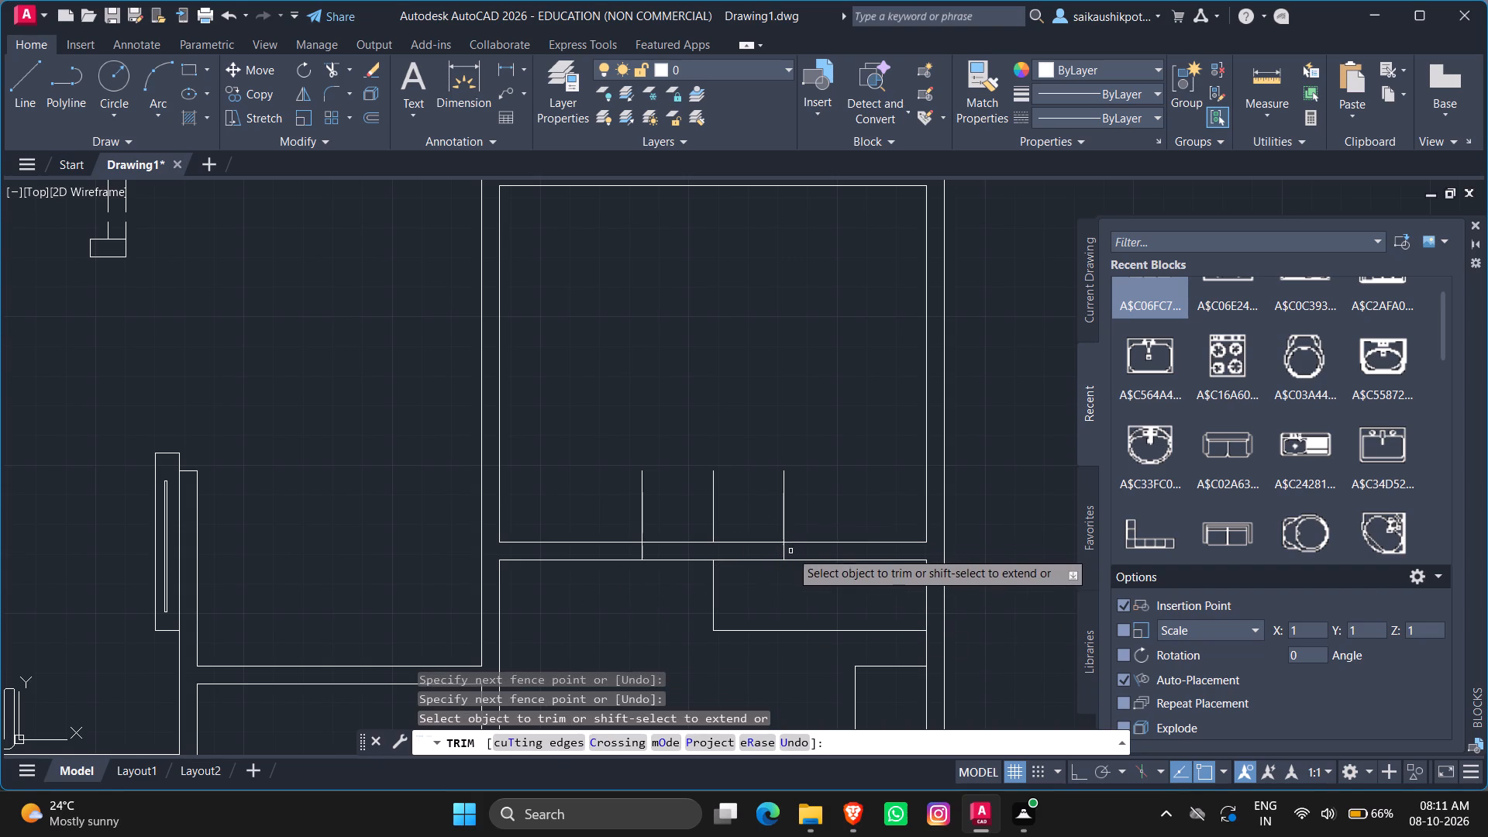
{"action": "left_click", "coordinate": [785, 553]}
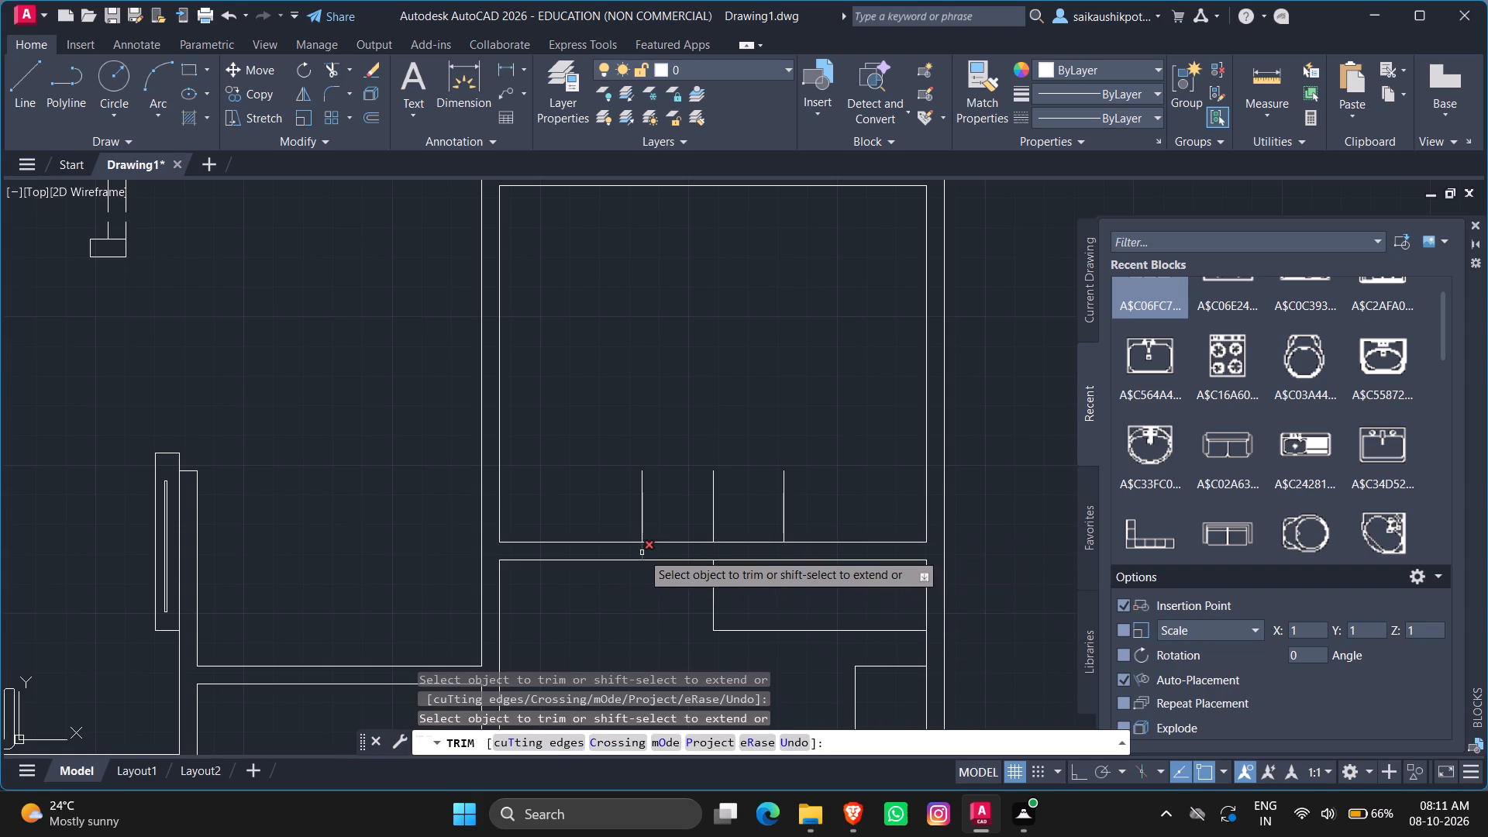
{"action": "left_click", "coordinate": [640, 553]}
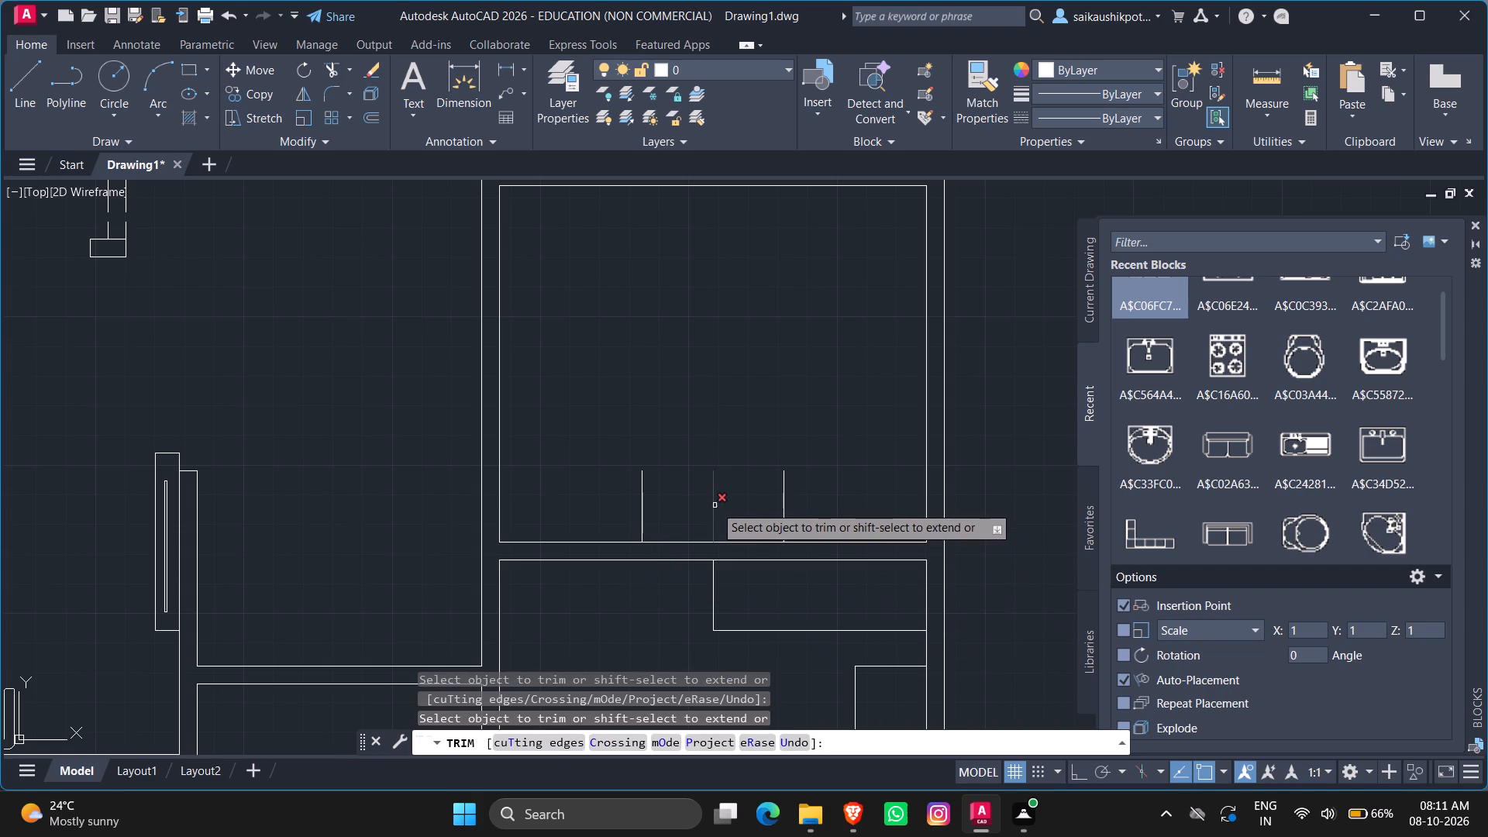
Trim away the middle vertical line left standing above the wall, between the two outer lines.
{"action": "left_click", "coordinate": [716, 505]}
{"action": "left_click", "coordinate": [711, 504]}
{"action": "key", "text": "Escape"}
{"action": "key", "text": "Escape"}
{"action": "key", "text": "Escape"}
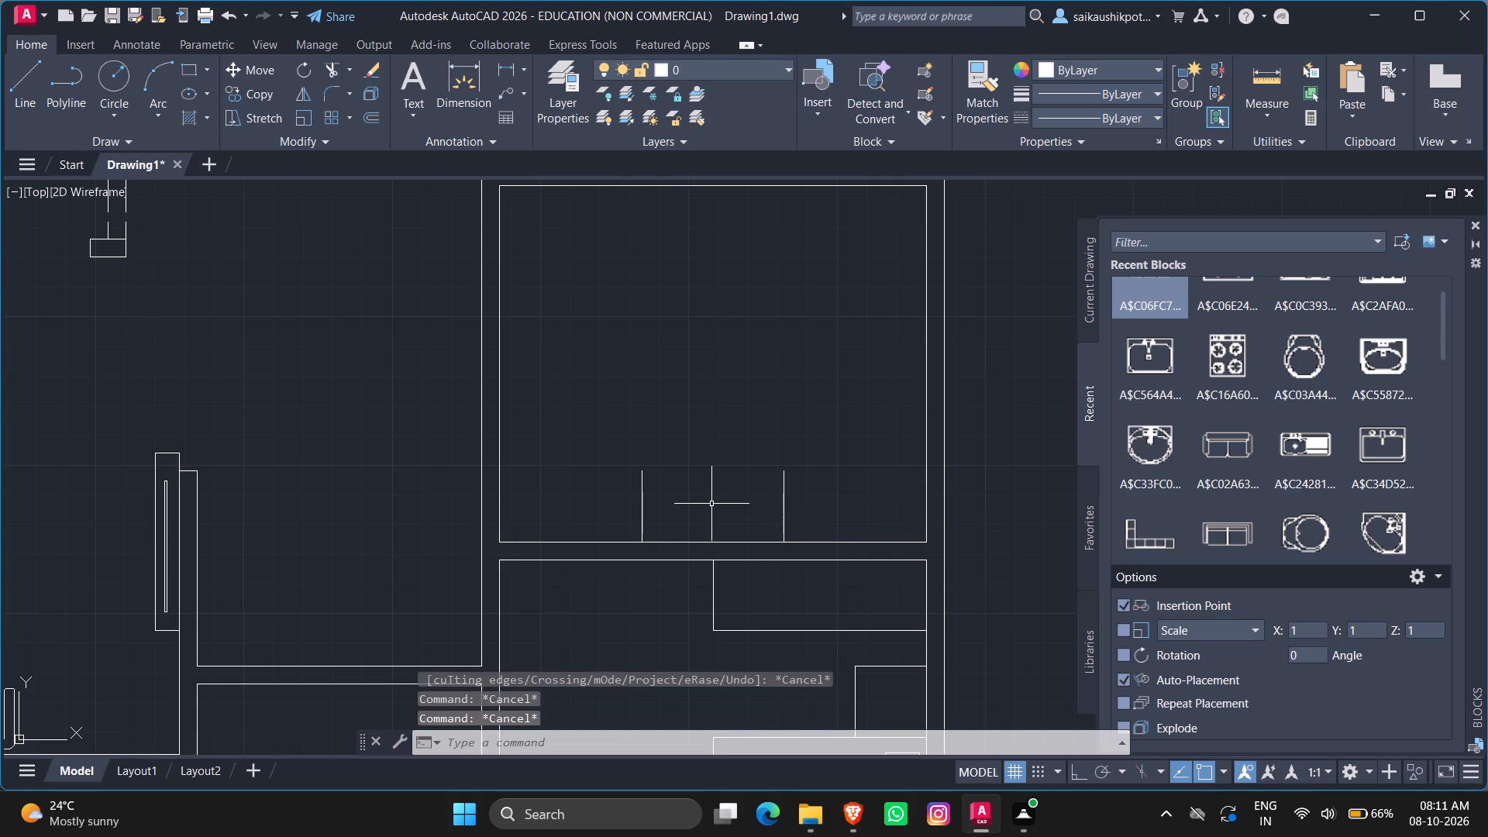
Draw a 4' horizontal line joining the upper ends of the two remaining vertical lines.
{"action": "key", "text": "l"}
{"action": "key", "text": "Return"}
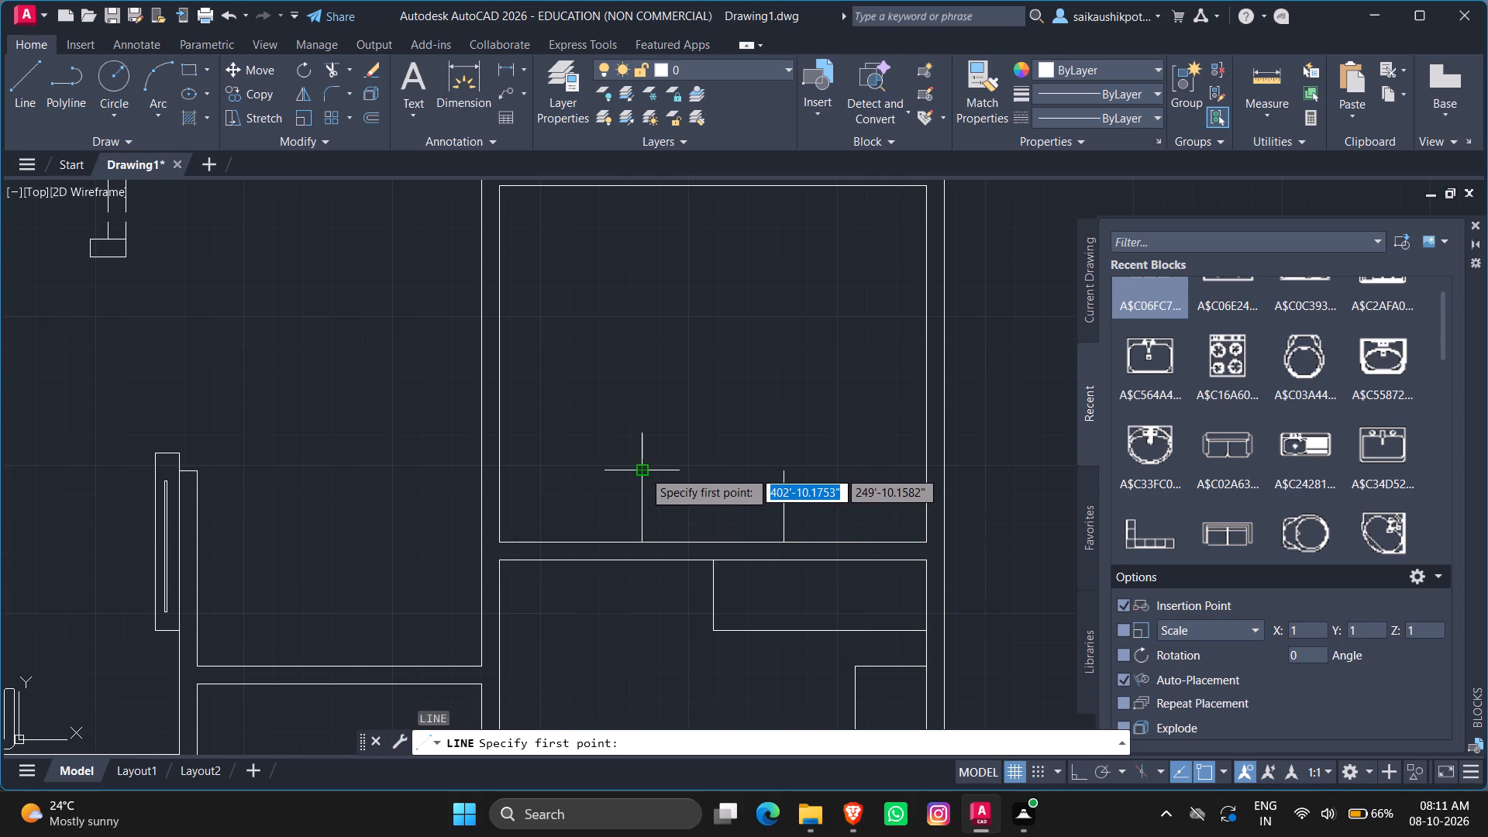
{"action": "left_click", "coordinate": [643, 470]}
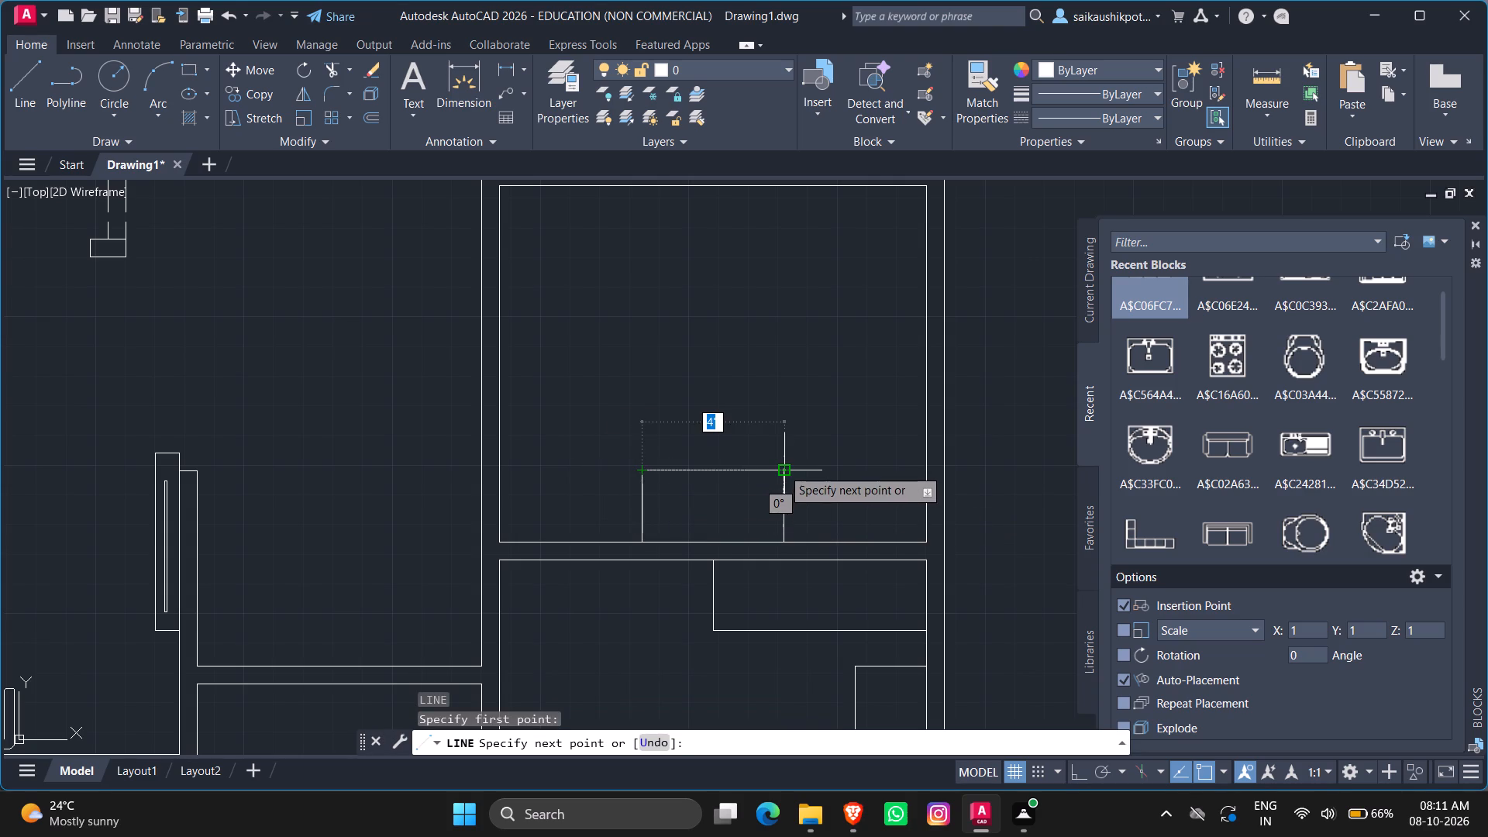
{"action": "left_click", "coordinate": [782, 468]}
{"action": "key", "text": "Escape"}
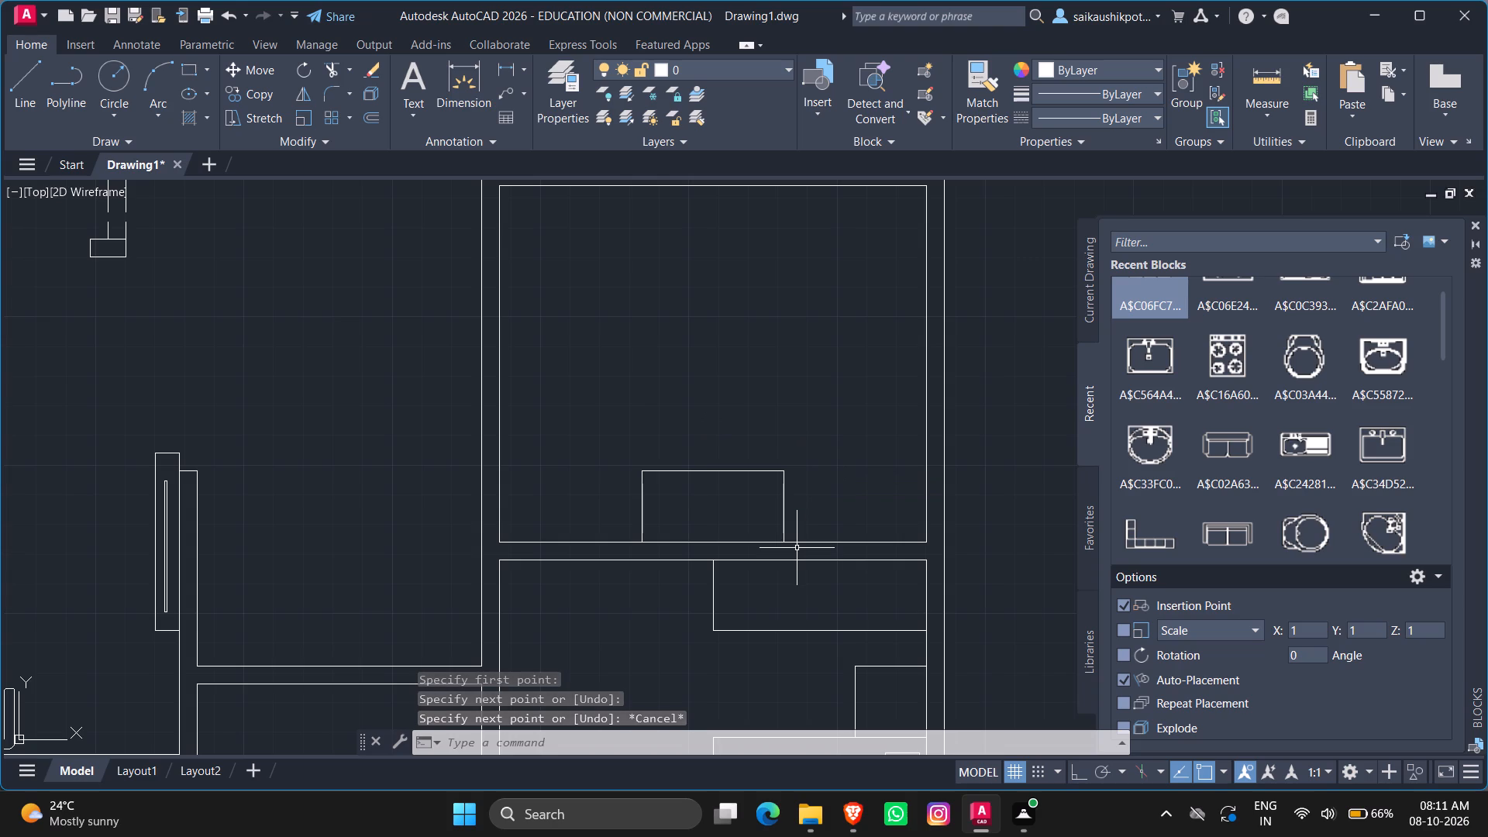
{"action": "key", "text": "Escape"}
{"action": "key", "text": "Escape"}
{"action": "key", "text": "Escape"}
{"action": "key", "text": "Escape"}
{"action": "key", "text": "Escape"}
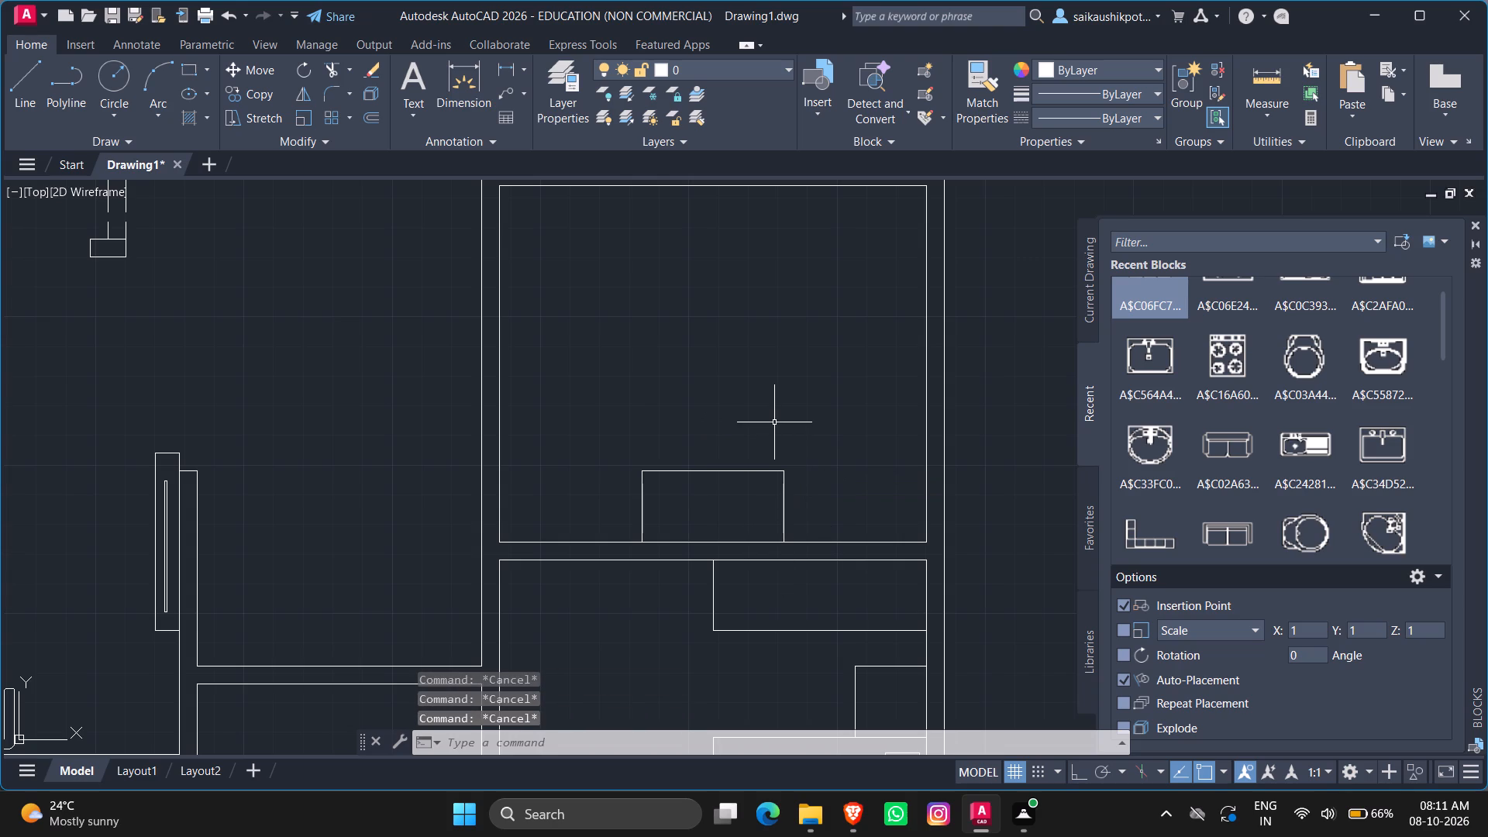
{"action": "key", "text": "Escape"}
{"action": "key", "text": "Escape"}
{"action": "key", "text": "Escape"}
Offset the inner top wall line of the room below the staircase 2' down into the room.
{"action": "key", "text": "o"}
{"action": "key", "text": "Return"}
{"action": "type", "text": "2'"}
{"action": "key", "text": "Return"}
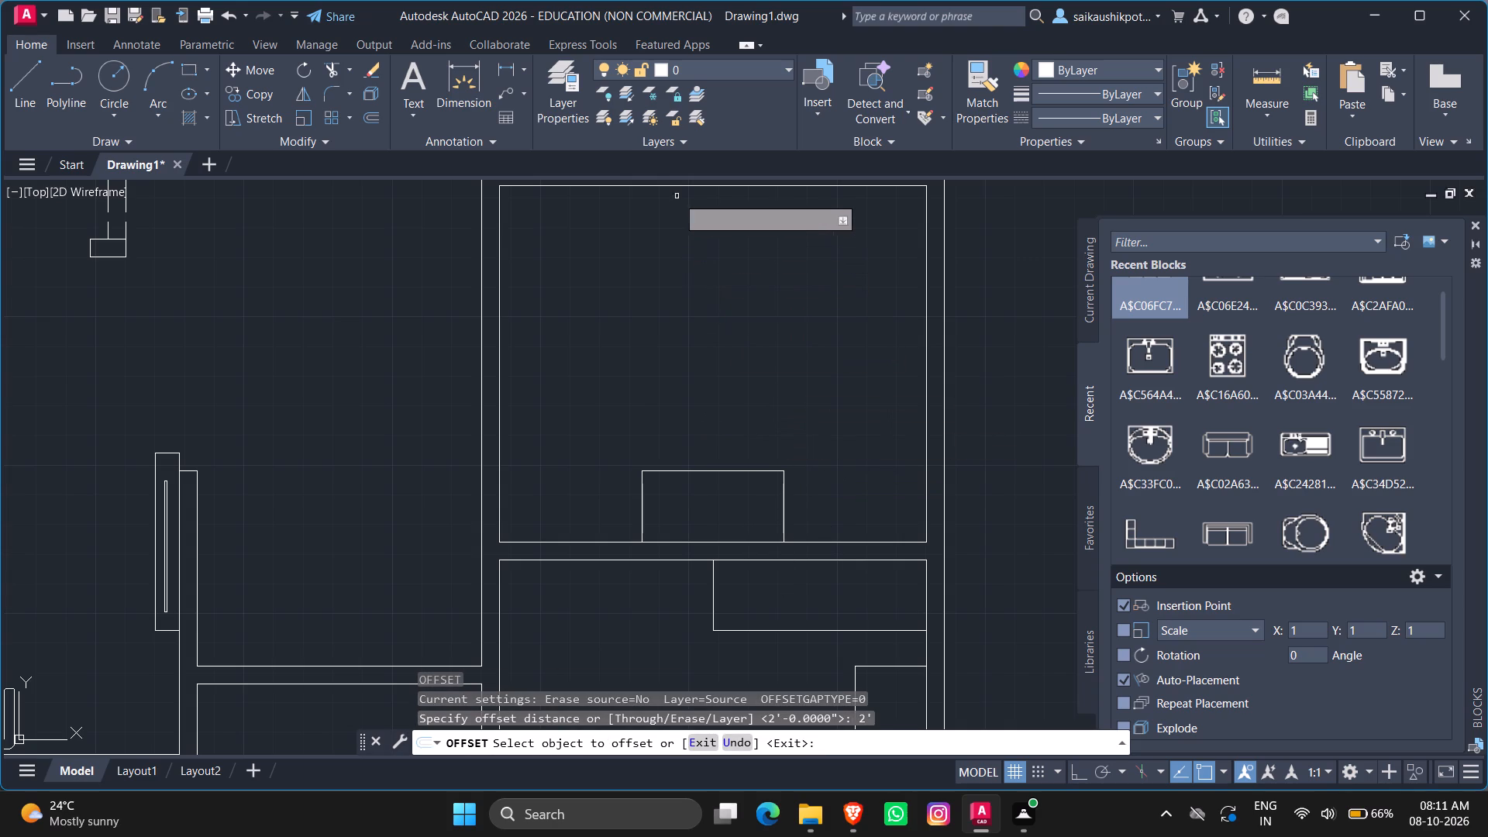
{"action": "left_click", "coordinate": [668, 185]}
{"action": "left_click", "coordinate": [725, 298]}
{"action": "scroll", "coordinate": [840, 488], "scroll_direction": "down", "scroll_amount": 1}
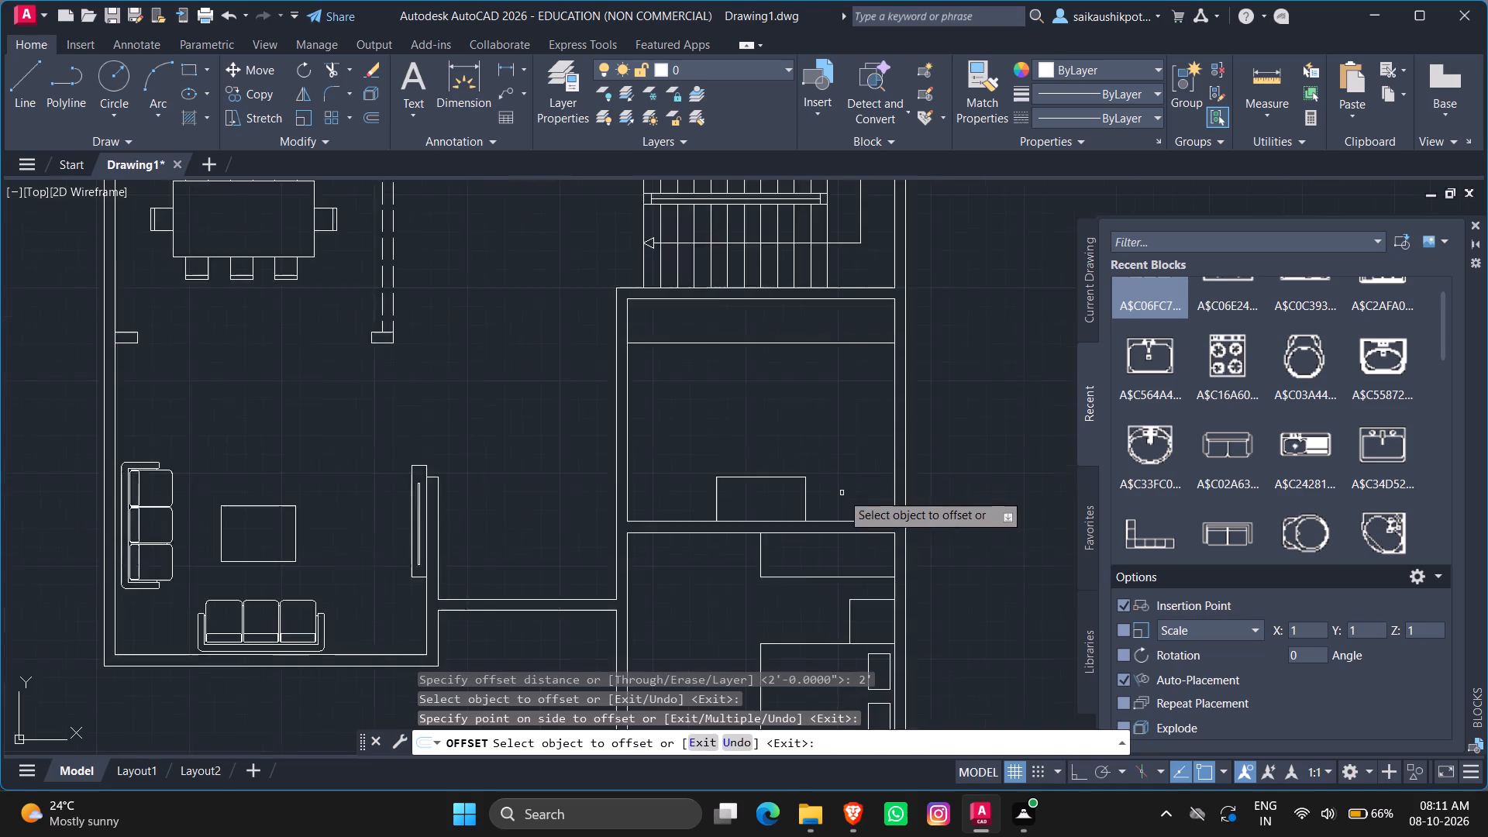
{"action": "scroll", "coordinate": [842, 493], "scroll_direction": "down", "scroll_amount": 1}
{"action": "key", "text": "Escape"}
{"action": "key", "text": "Escape"}
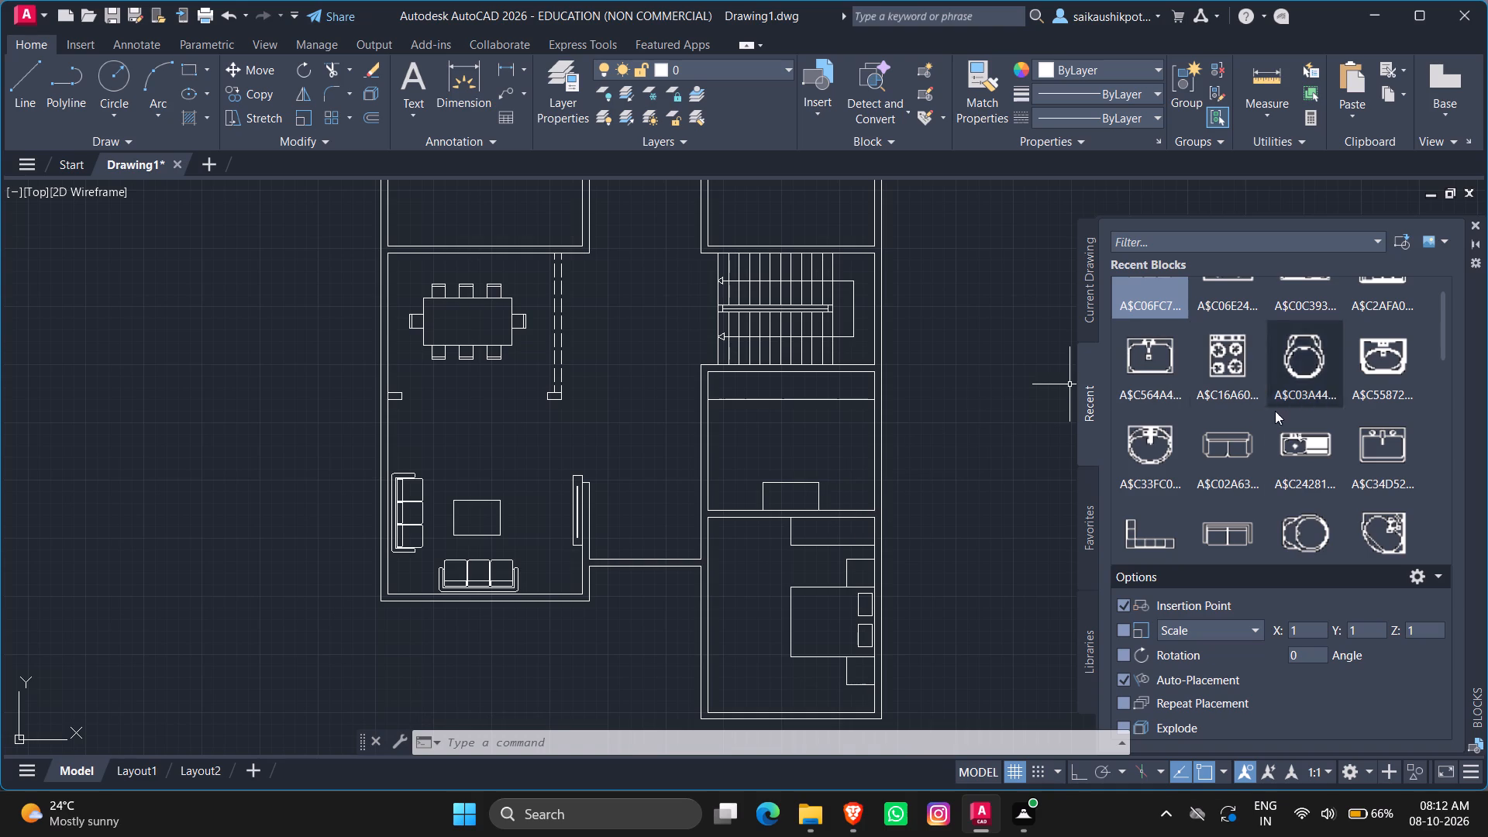
Insert the four-burner stove block (A$C16A60...) just below the new counter line.
{"action": "left_click", "coordinate": [1235, 381]}
{"action": "scroll", "coordinate": [793, 396], "scroll_direction": "up", "scroll_amount": 2}
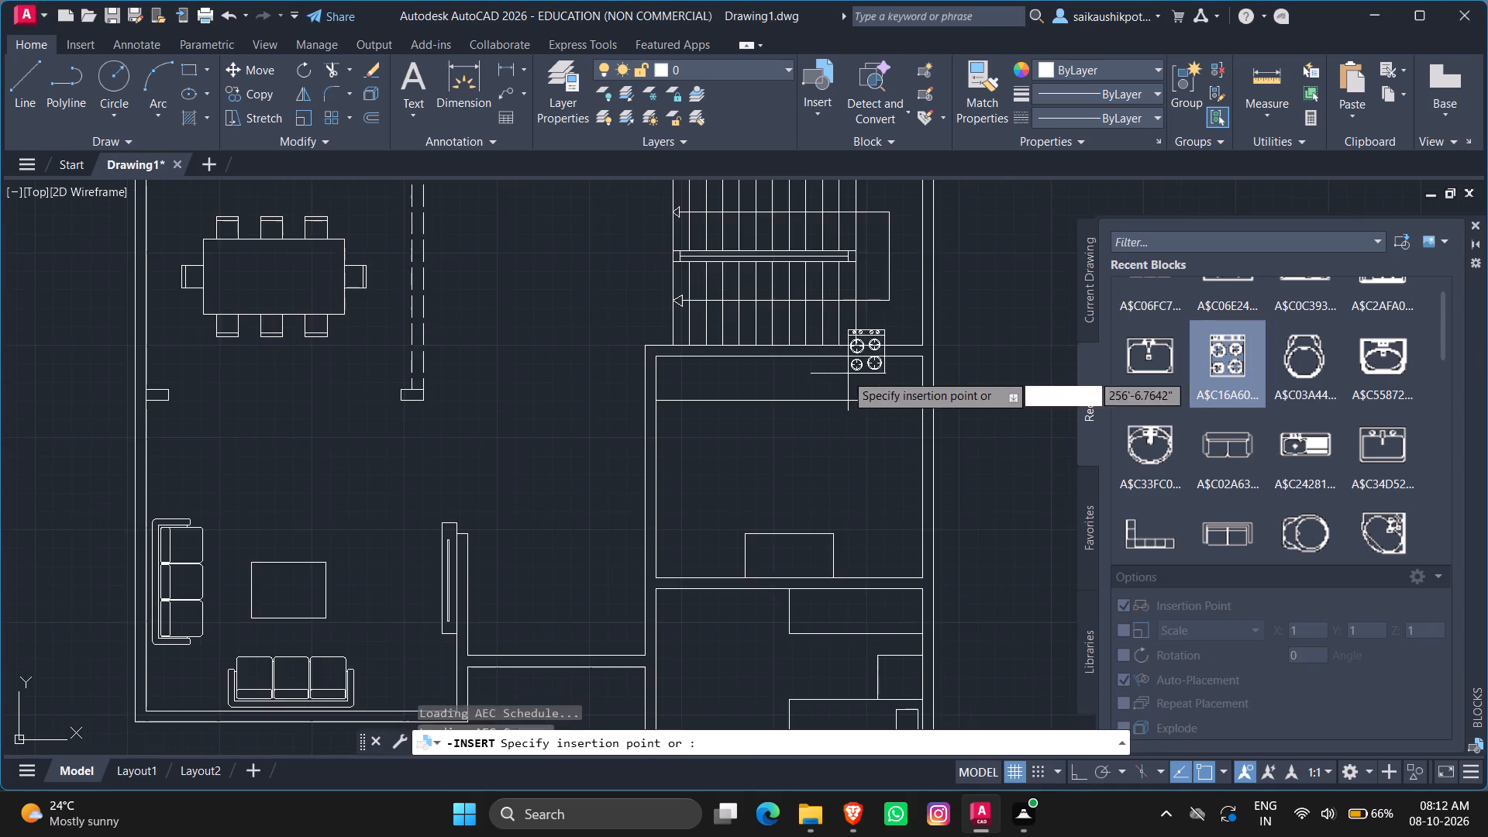
{"action": "scroll", "coordinate": [828, 377], "scroll_direction": "up", "scroll_amount": 4}
{"action": "scroll", "coordinate": [701, 611], "scroll_direction": "down", "scroll_amount": 3}
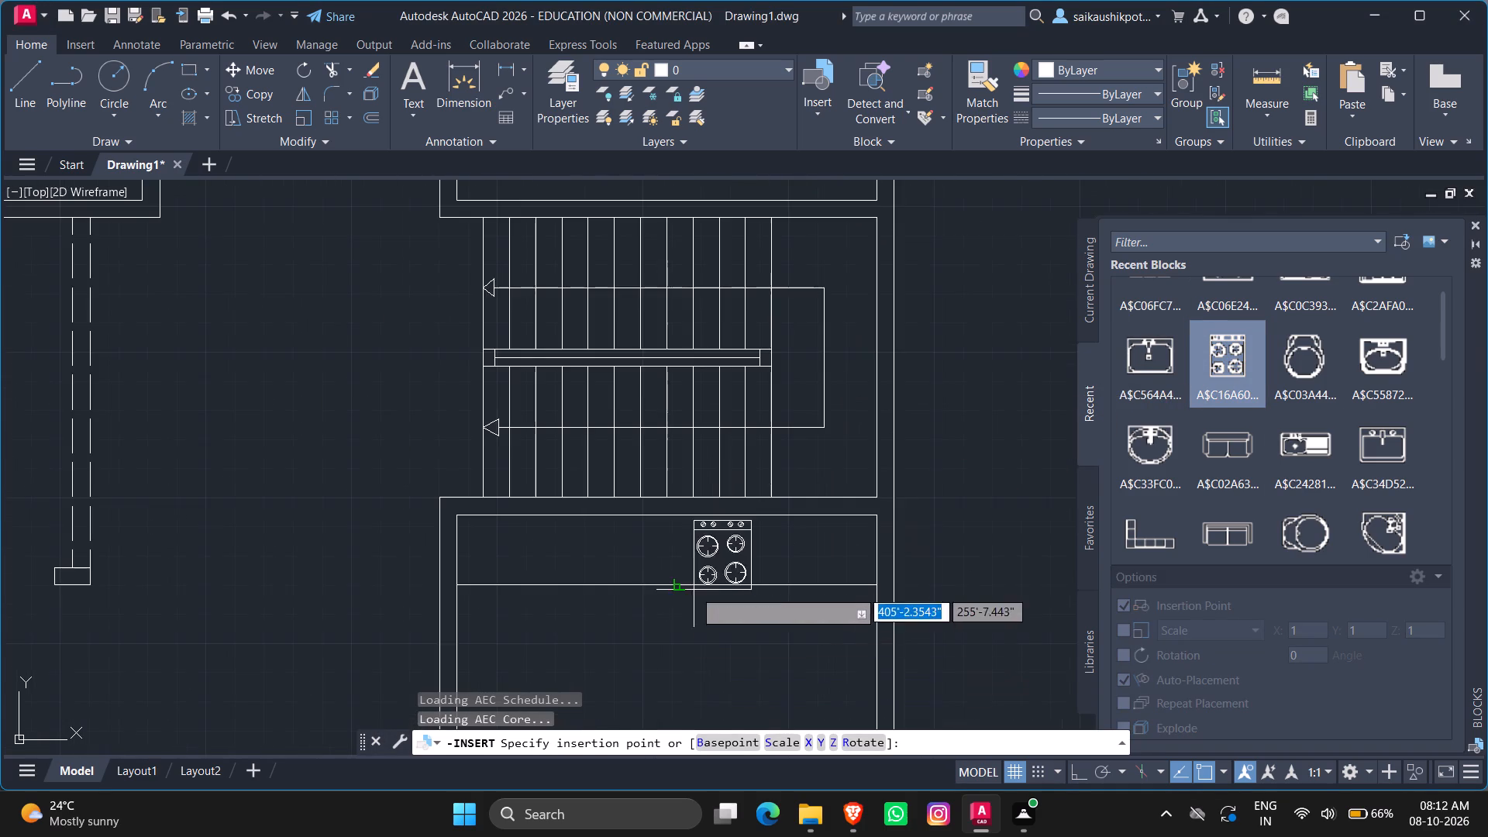
{"action": "scroll", "coordinate": [704, 649], "scroll_direction": "down", "scroll_amount": 2}
{"action": "scroll", "coordinate": [697, 624], "scroll_direction": "up", "scroll_amount": 4}
{"action": "left_click", "coordinate": [699, 612]}
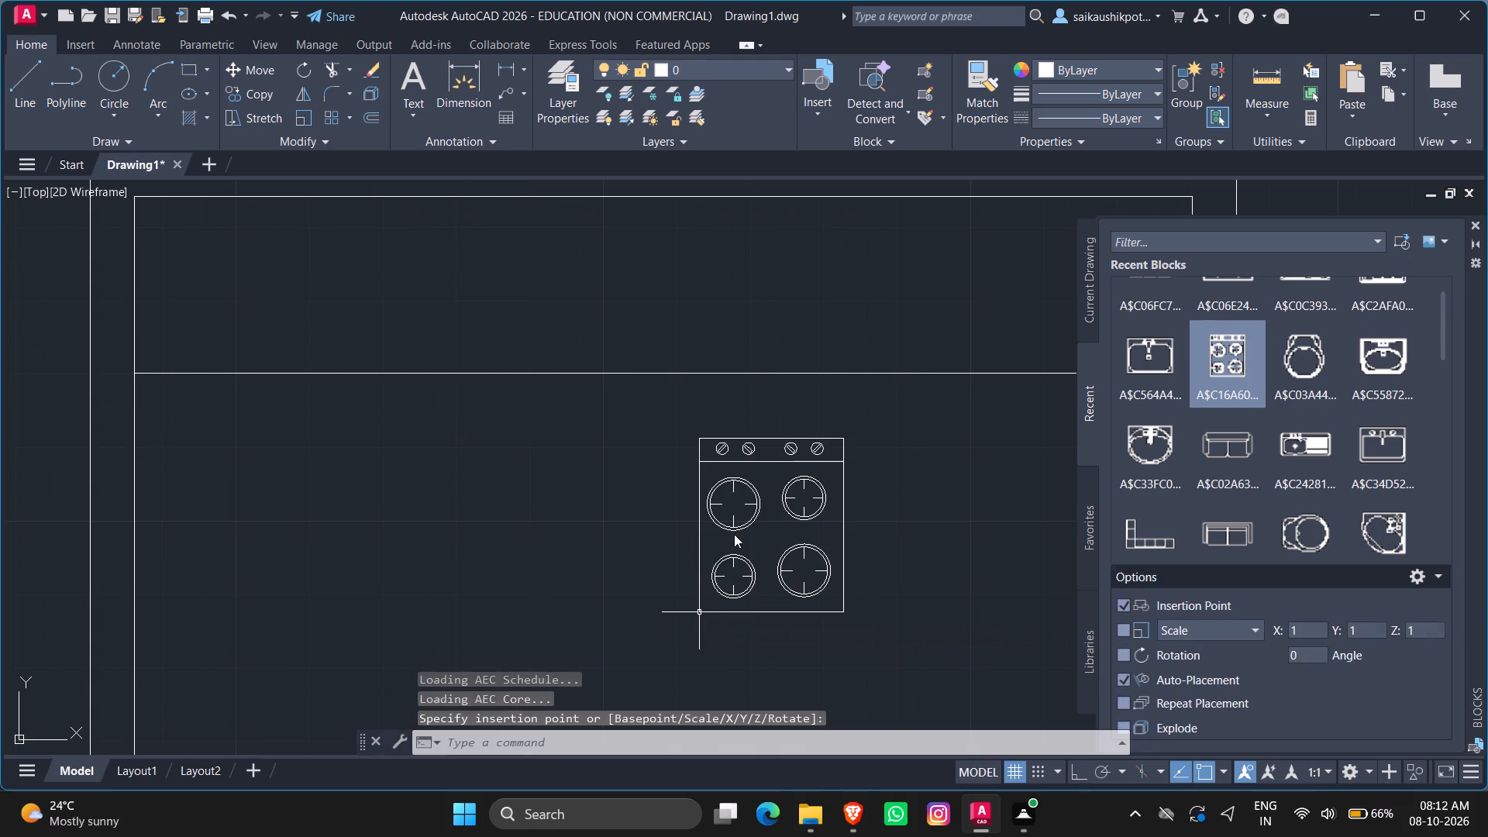
Scale the stove block down slightly about its upper-left corner so it fits the 2' counter depth.
{"action": "left_click_drag", "start_coordinate": [734, 532], "coordinate": [708, 541]}
{"action": "left_click", "coordinate": [624, 560]}
{"action": "type", "text": "SC"}
{"action": "key", "text": "Return"}
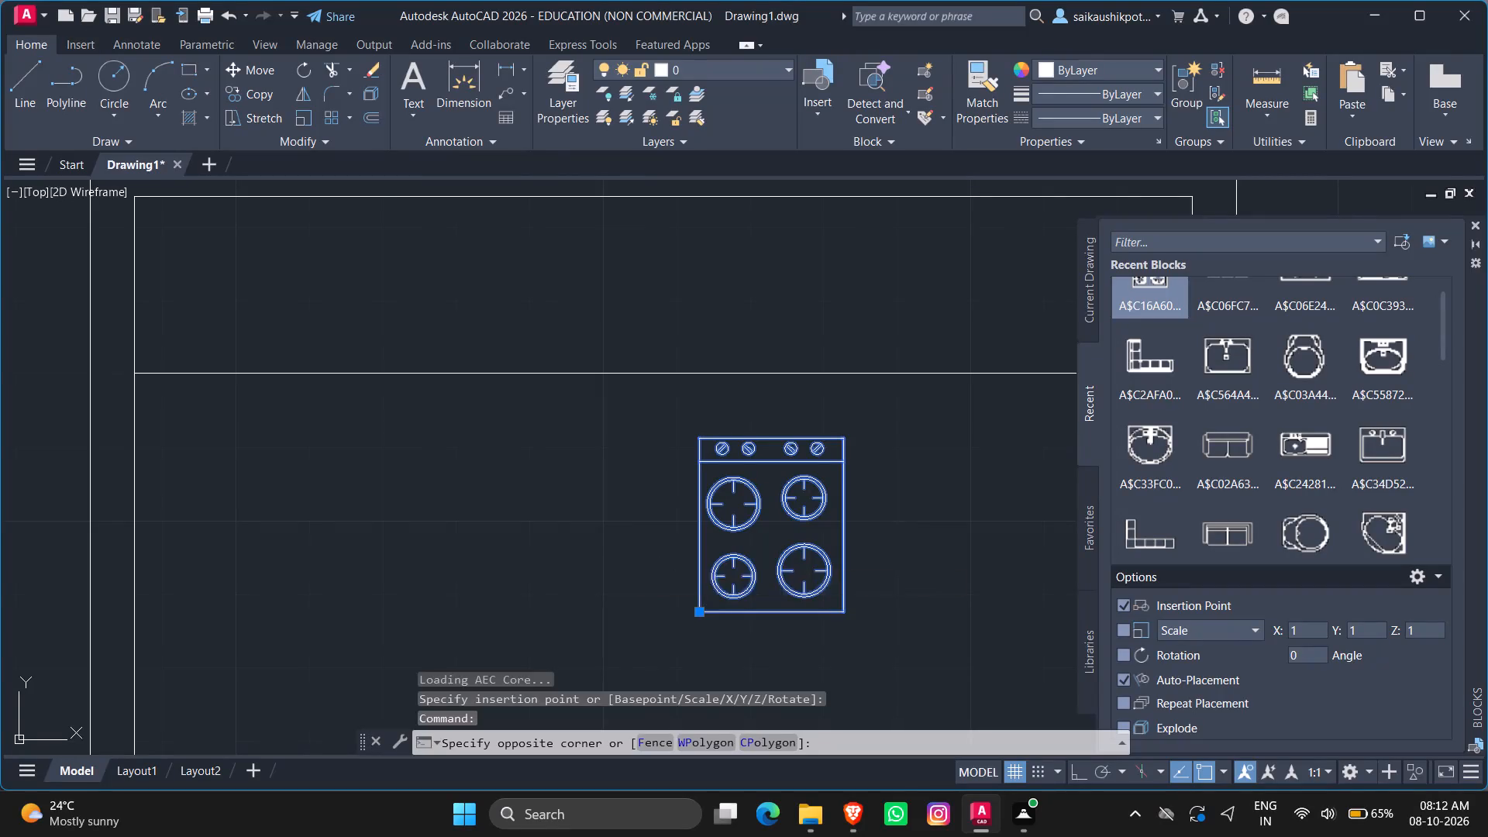
{"action": "key", "text": "Return"}
{"action": "left_click", "coordinate": [701, 443]}
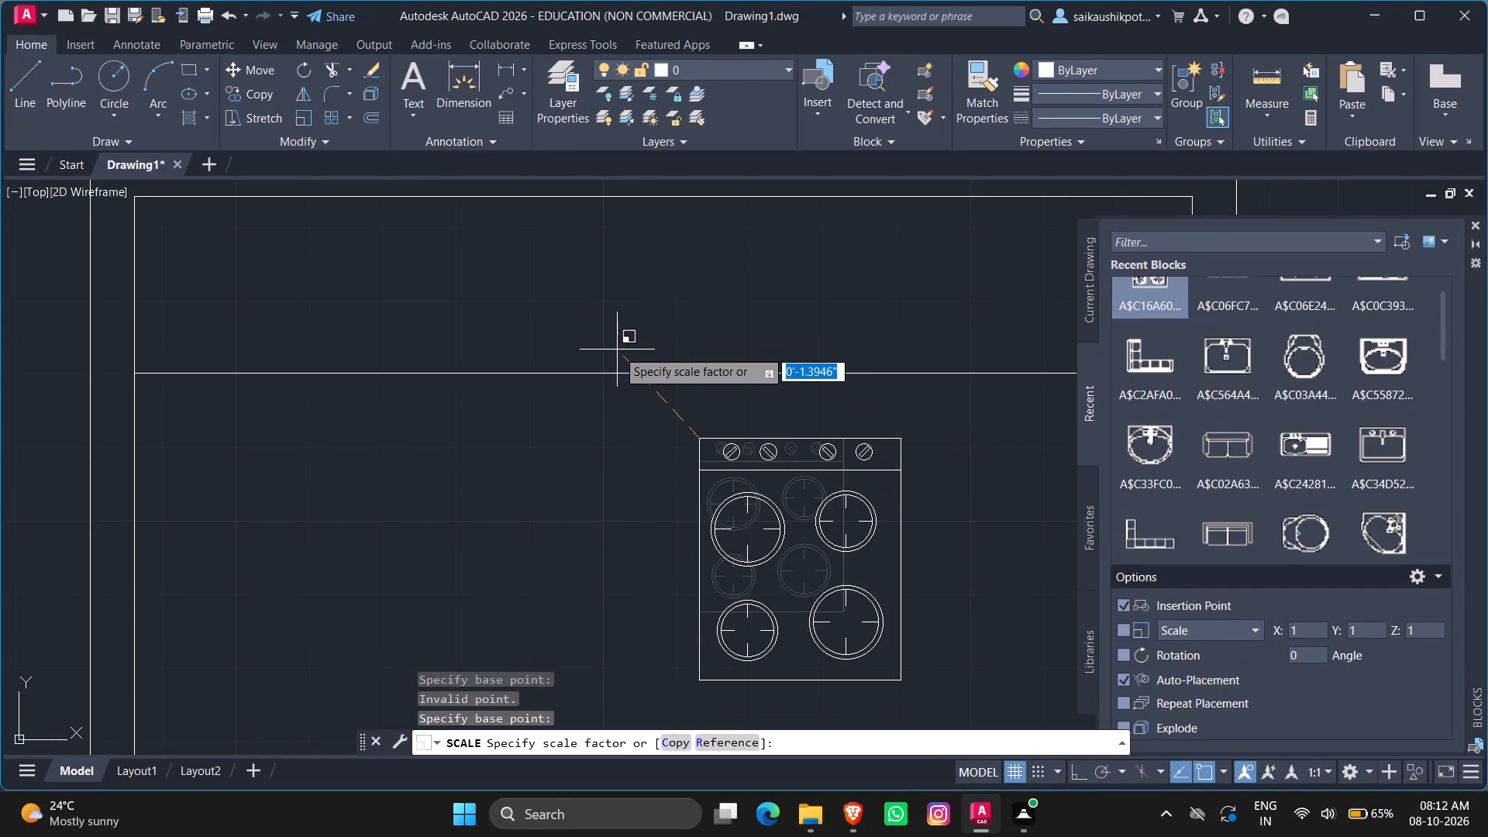
{"action": "left_click", "coordinate": [641, 401]}
Rotate the stove block 180° about its upper-right corner so the control knobs face the room.
{"action": "left_click_drag", "start_coordinate": [767, 501], "coordinate": [748, 504]}
{"action": "left_click", "coordinate": [664, 508]}
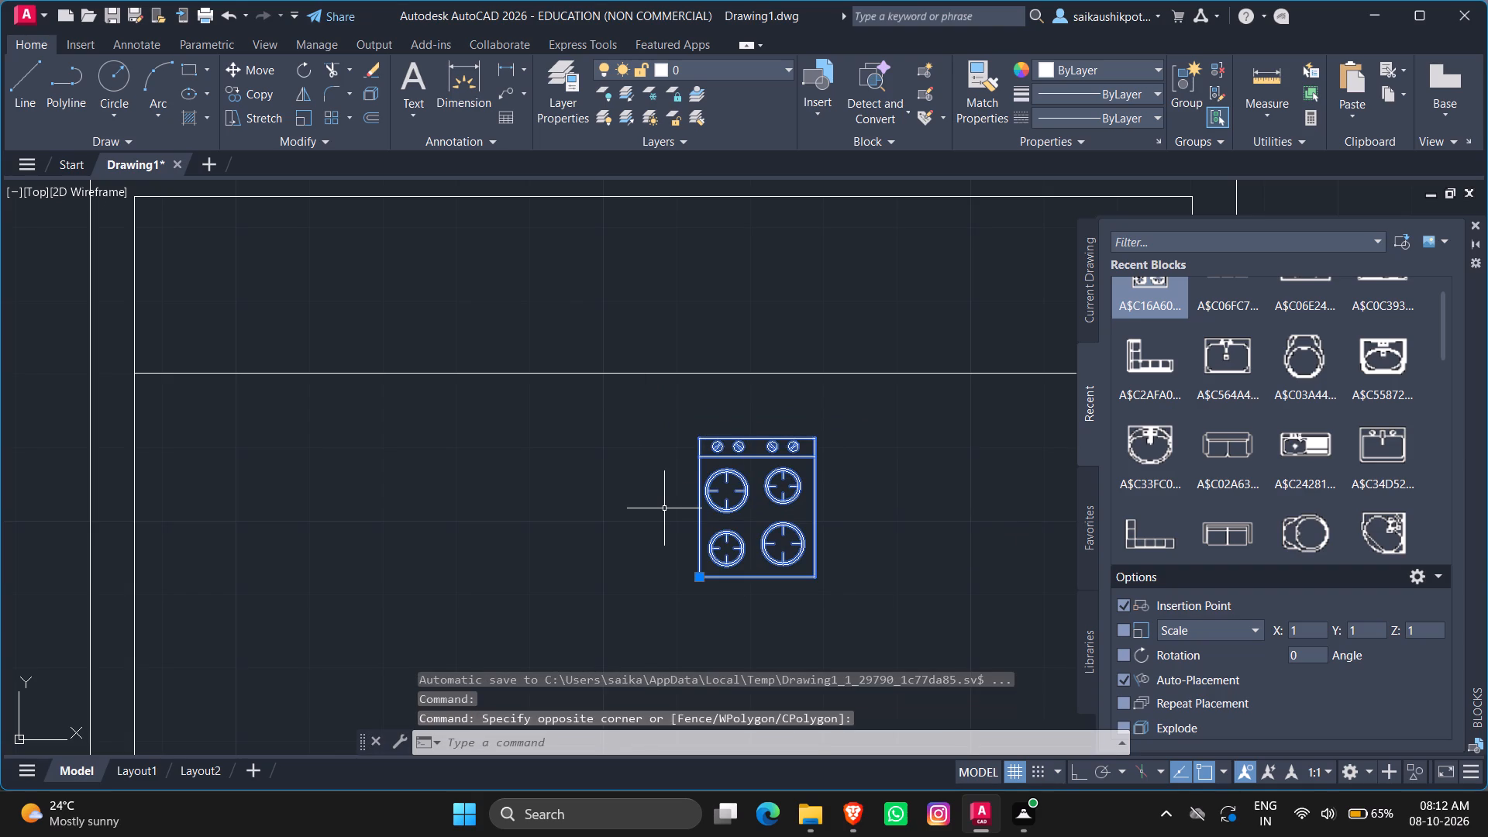
{"action": "type", "text": "RO"}
{"action": "key", "text": "Return"}
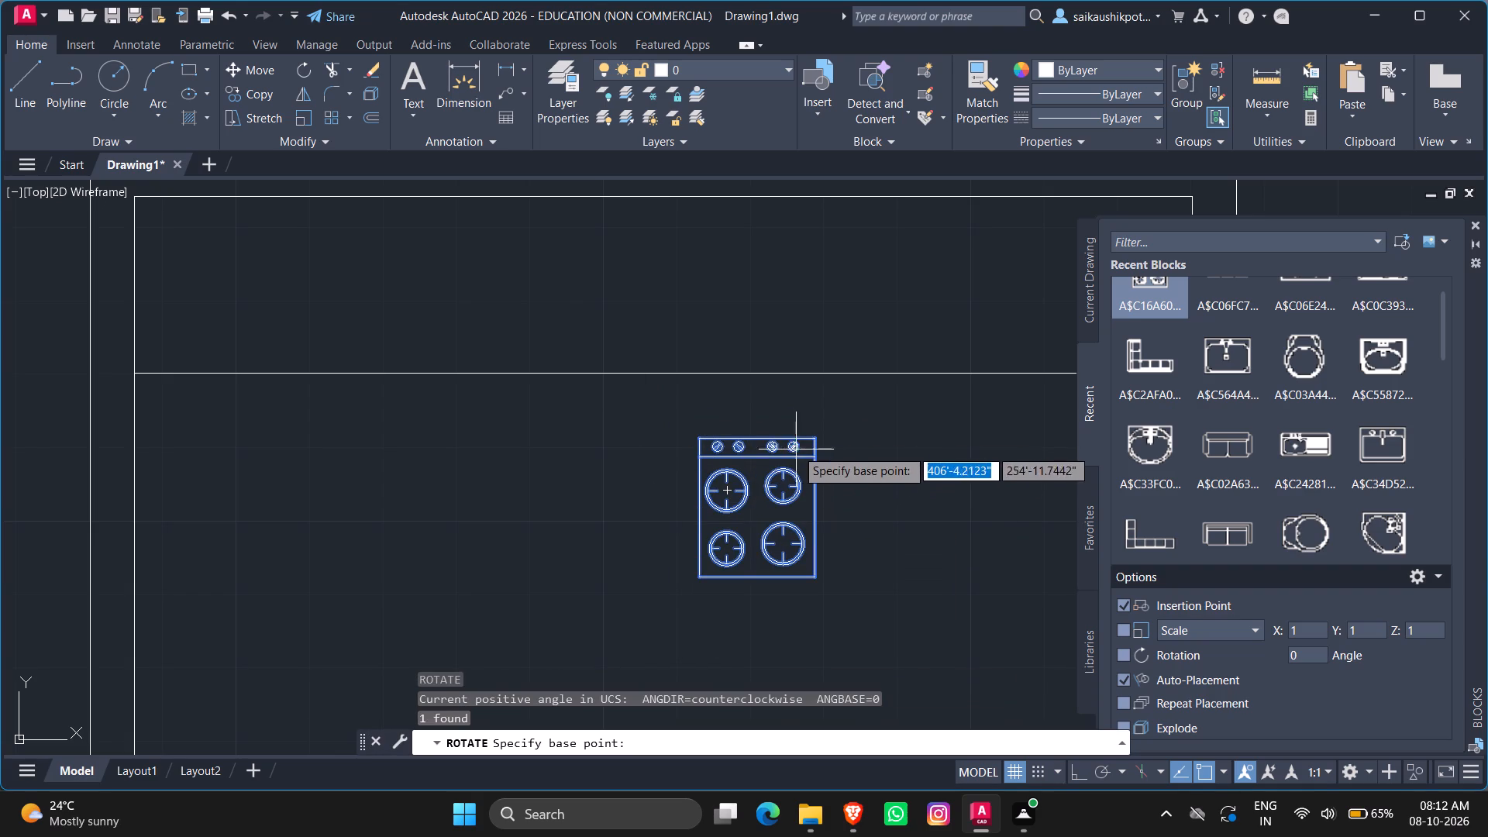
{"action": "left_click", "coordinate": [811, 439]}
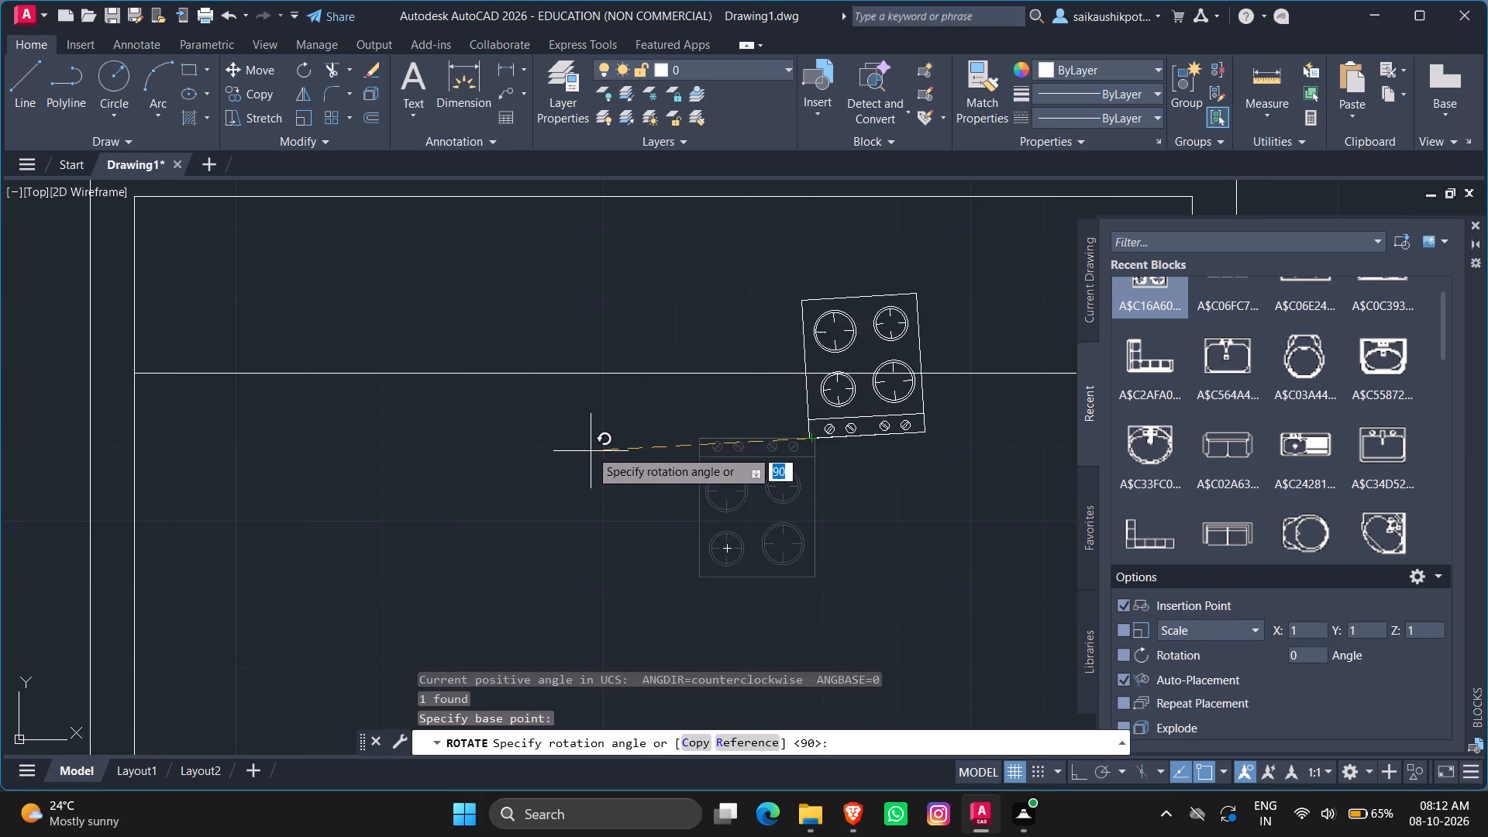
{"action": "left_click", "coordinate": [583, 429]}
Move the stove onto the 2' counter strip, right of its middle and clear of both counter lines.
{"action": "left_click", "coordinate": [853, 420]}
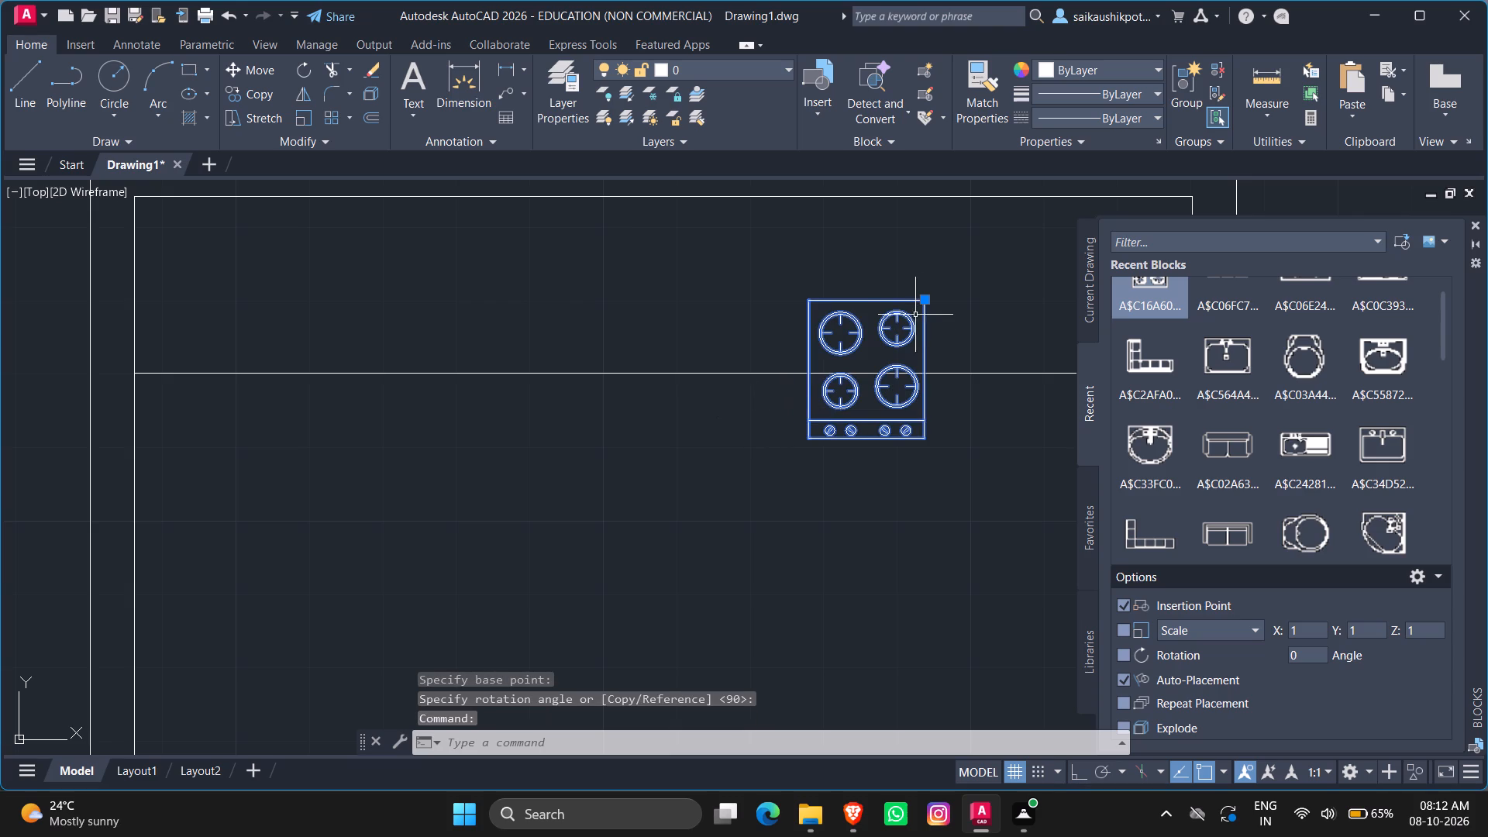
{"action": "left_click", "coordinate": [923, 301]}
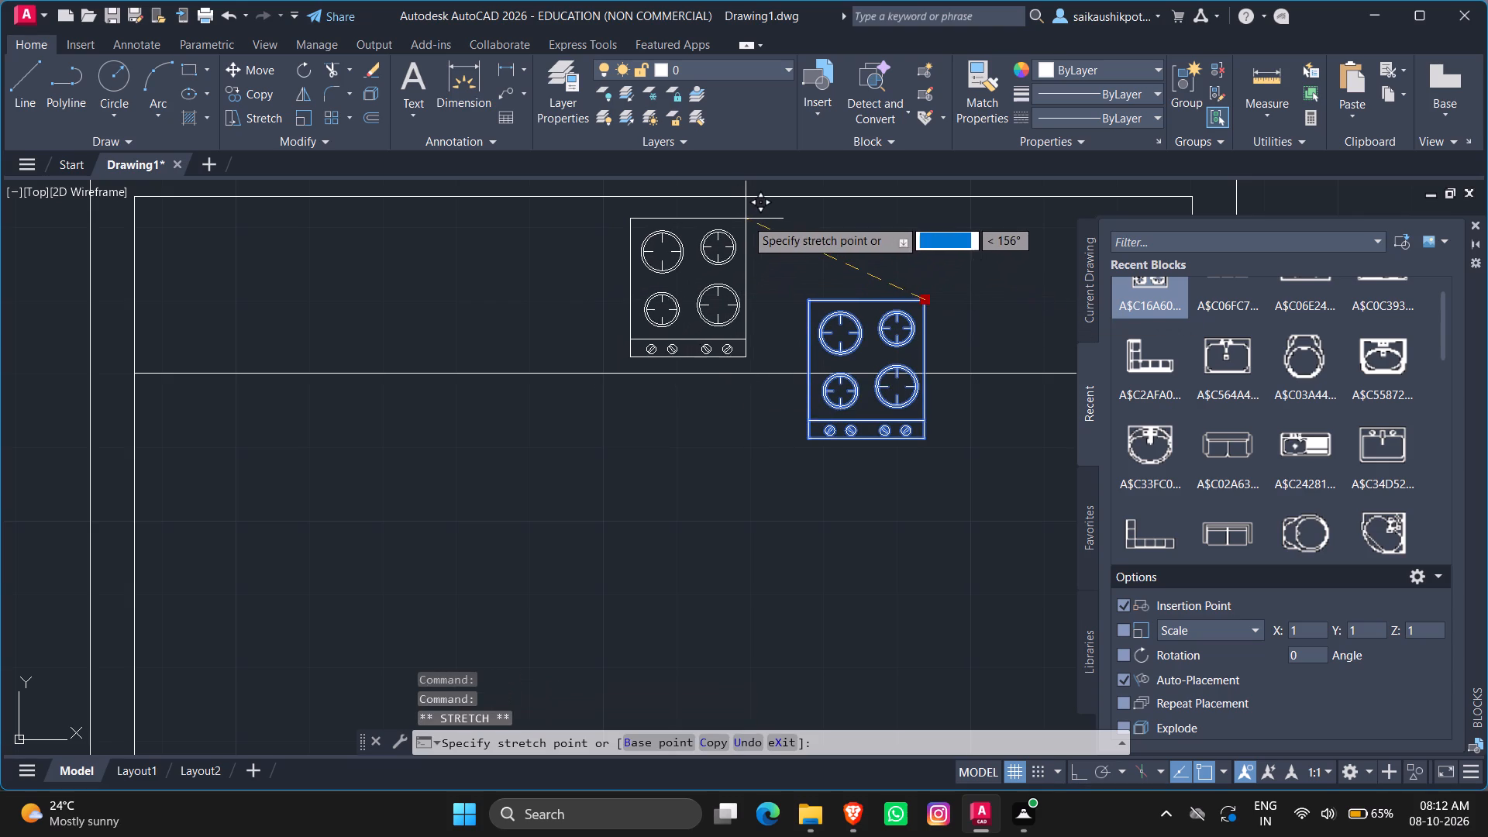
{"action": "left_click", "coordinate": [746, 219]}
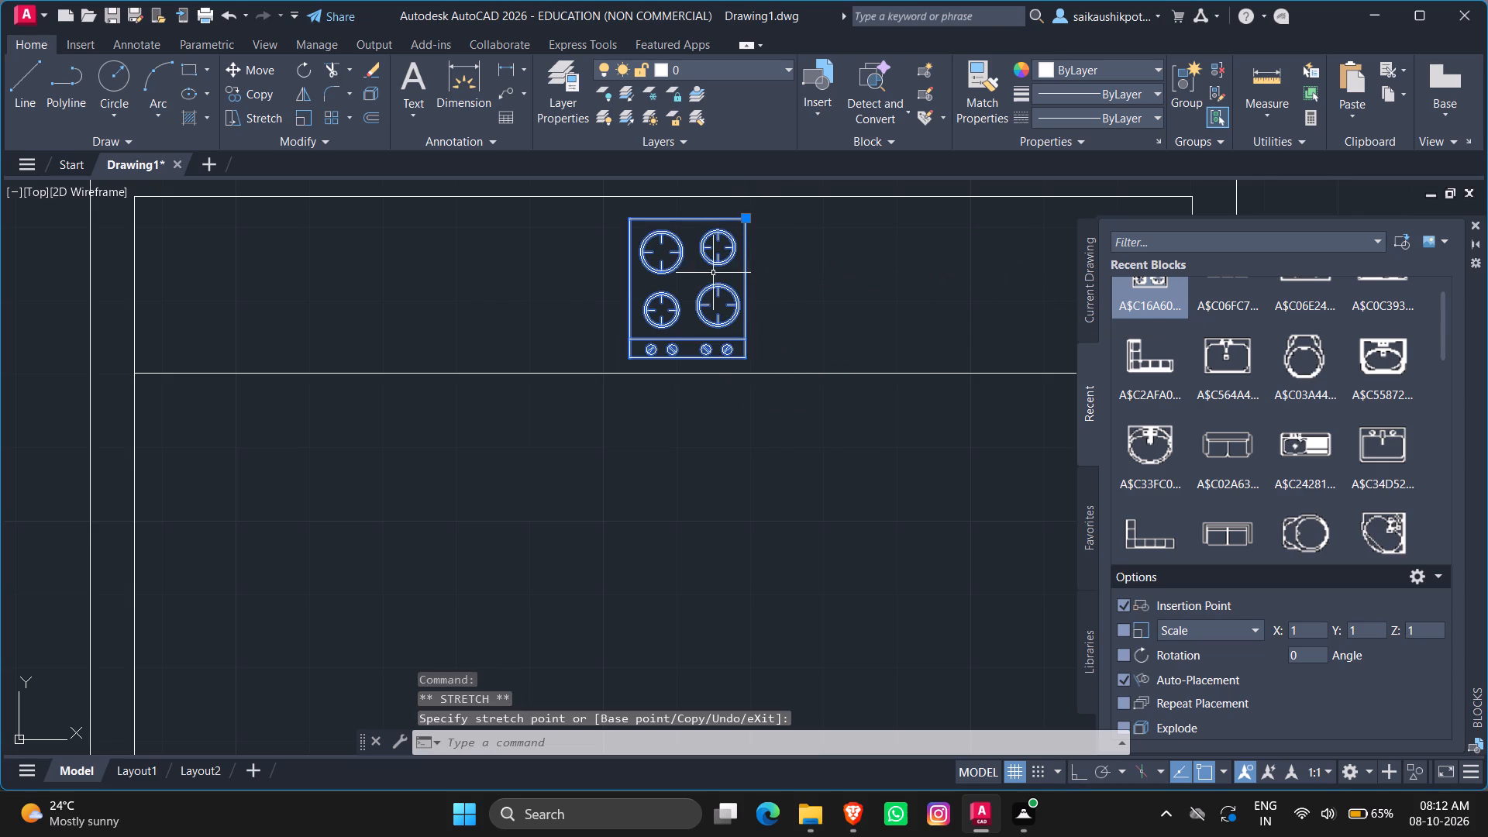
{"action": "left_click", "coordinate": [746, 222]}
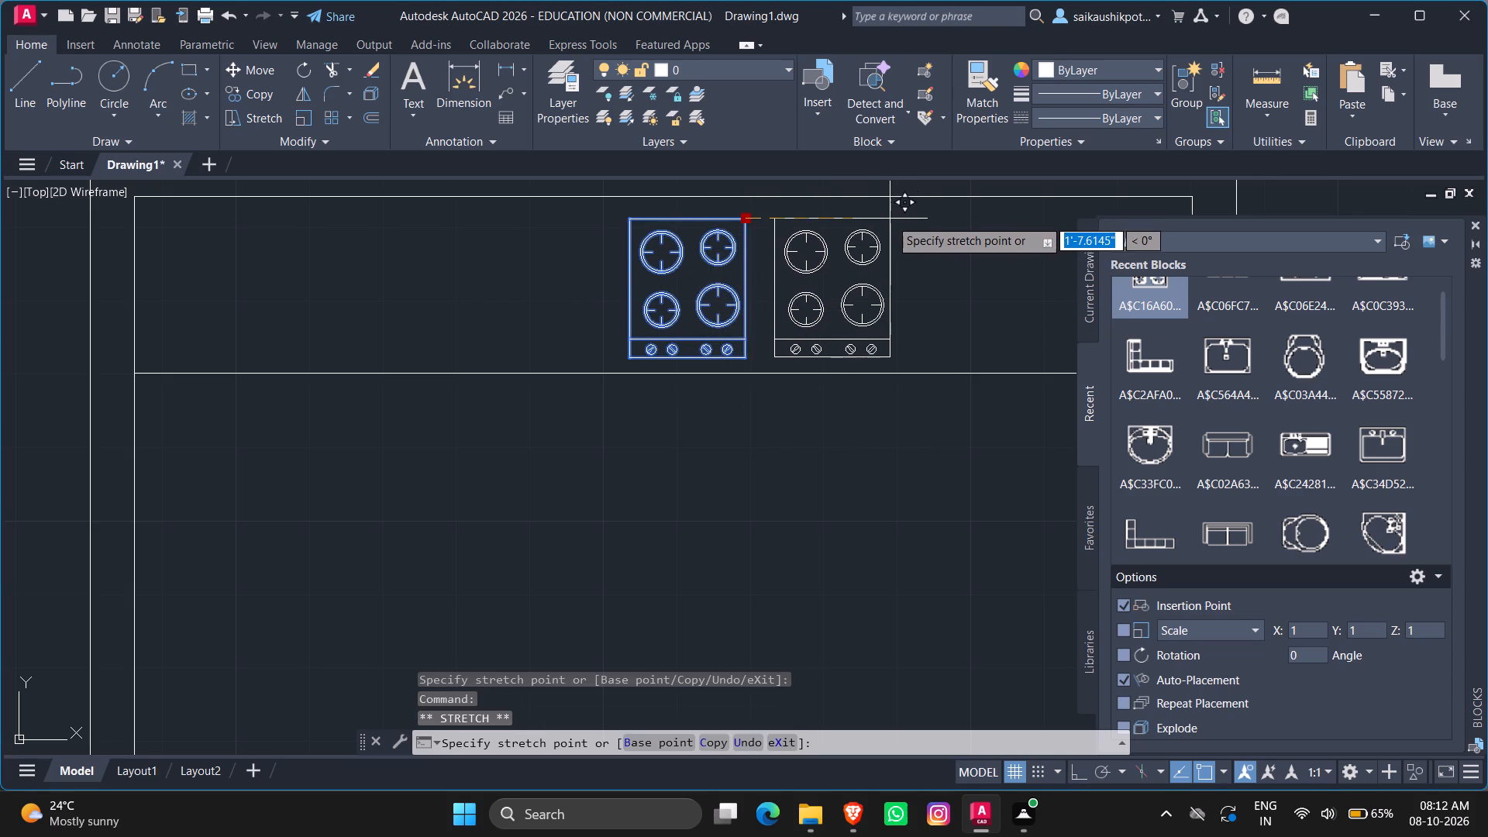
{"action": "left_click", "coordinate": [892, 215]}
{"action": "key", "text": "Escape"}
{"action": "key", "text": "Escape"}
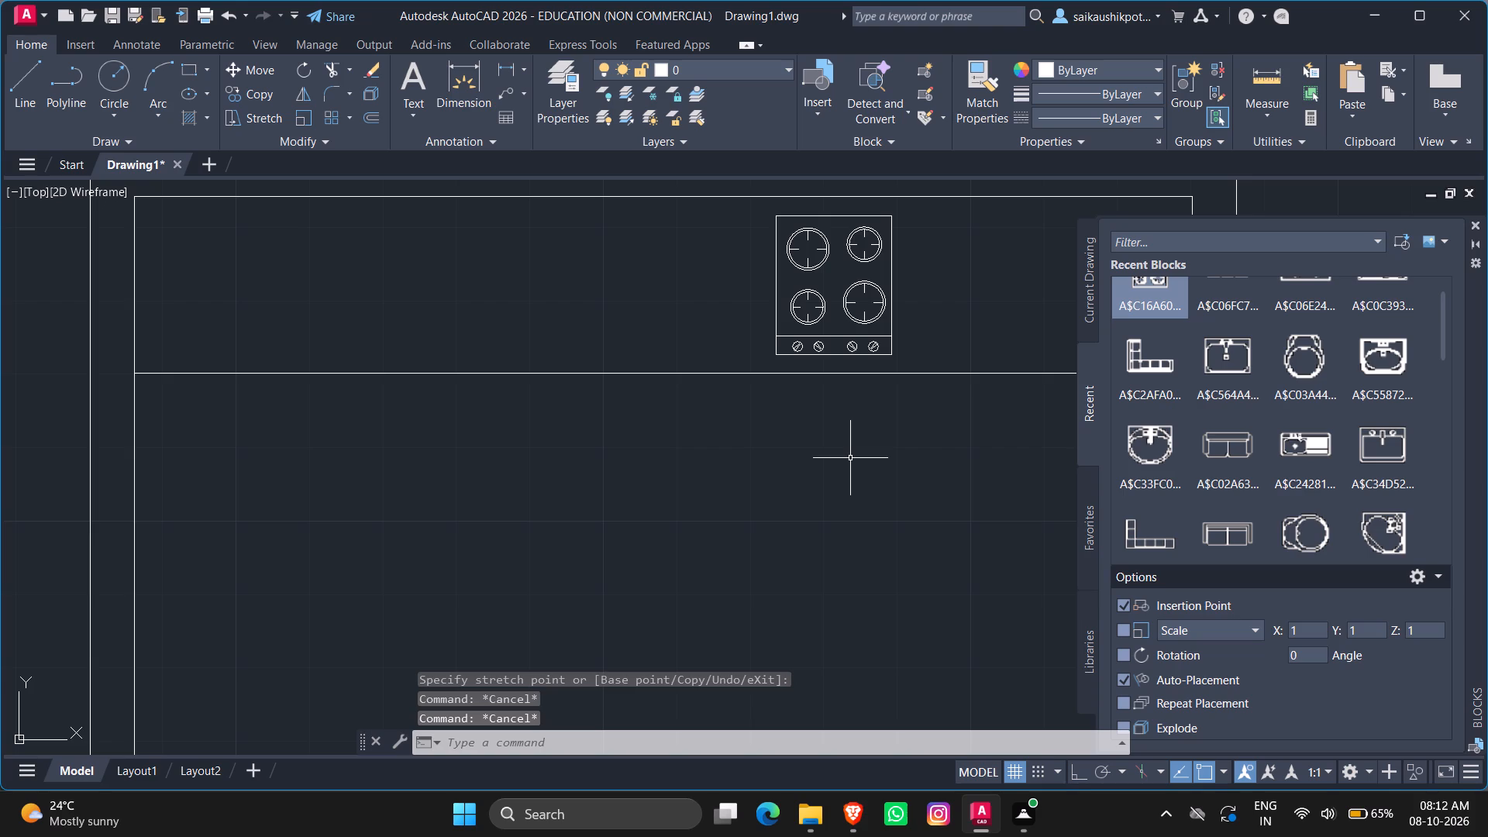
Insert the rectangular single-bowl sink block with two taps (A$C34D52...) below the counter line, left of the stove.
{"action": "left_click", "coordinate": [1373, 456]}
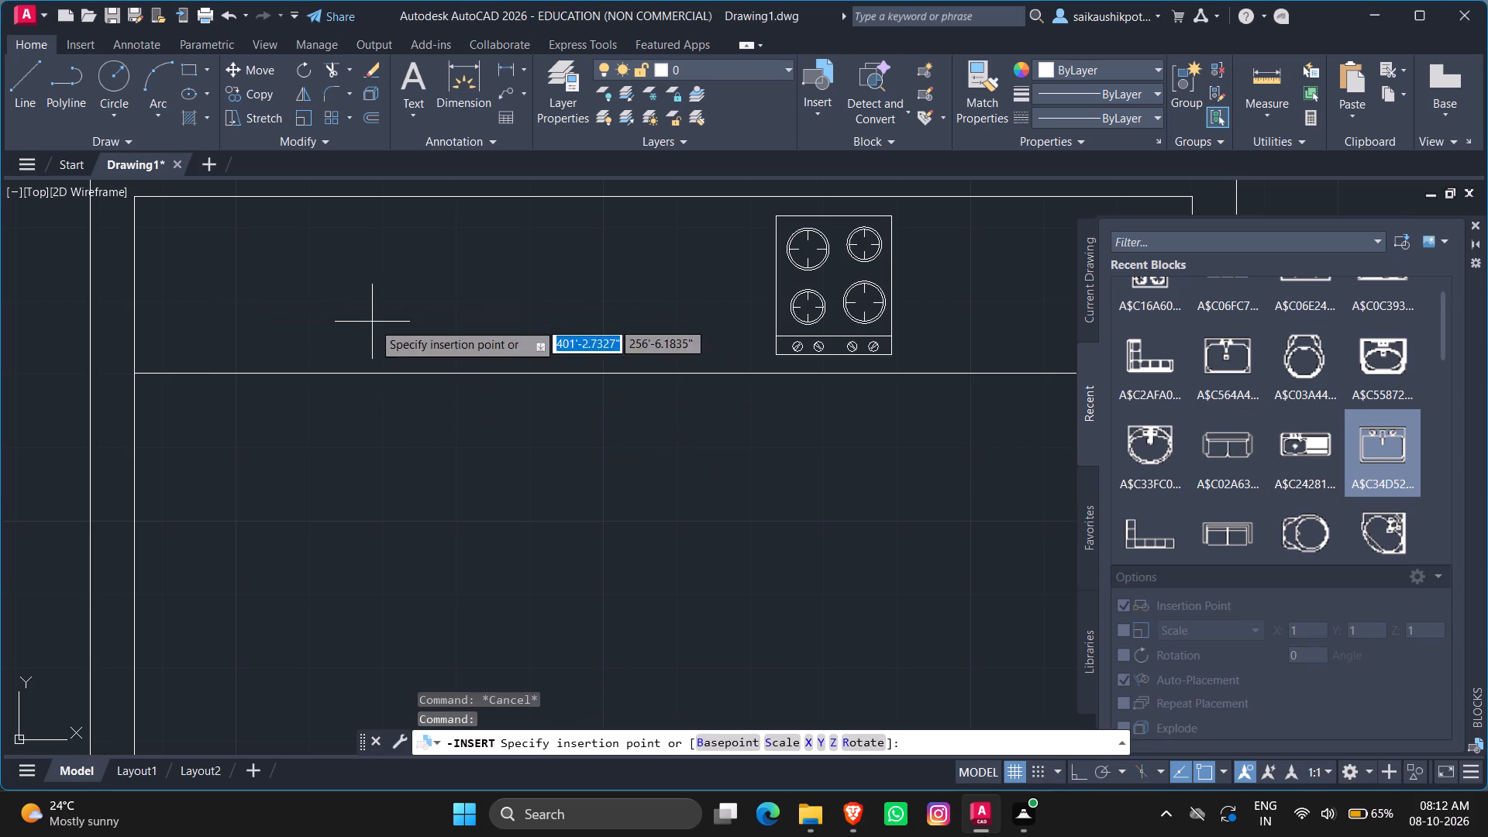
{"action": "scroll", "coordinate": [548, 512], "scroll_direction": "up", "scroll_amount": 10}
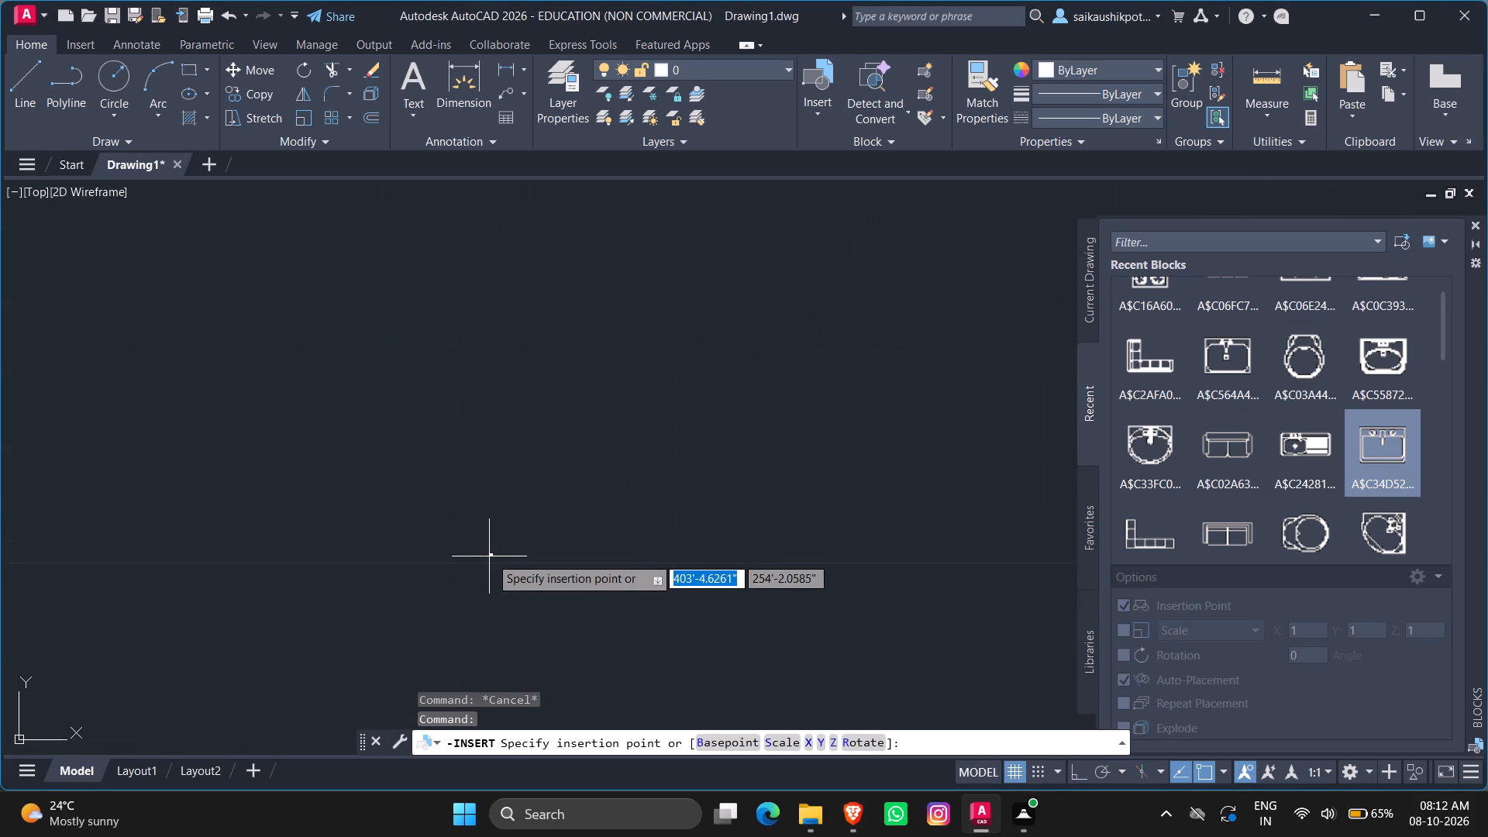
{"action": "scroll", "coordinate": [490, 555], "scroll_direction": "up", "scroll_amount": 10}
{"action": "left_click", "coordinate": [492, 475]}
Scale the sink block up from near its lower-left corner until it is slightly wider than the stove.
{"action": "left_click", "coordinate": [573, 416]}
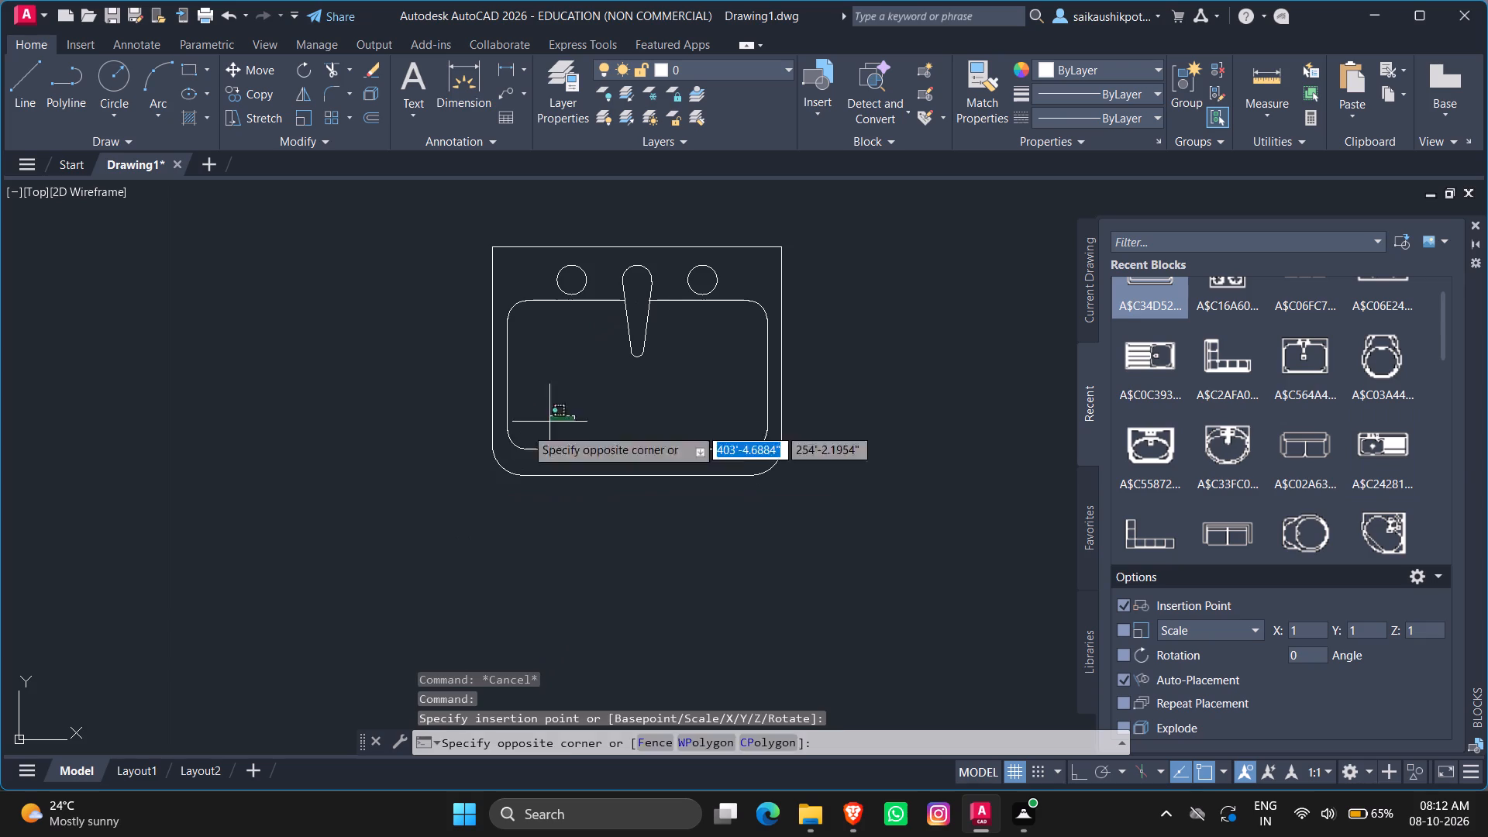
{"action": "left_click", "coordinate": [384, 474]}
{"action": "type", "text": "SC"}
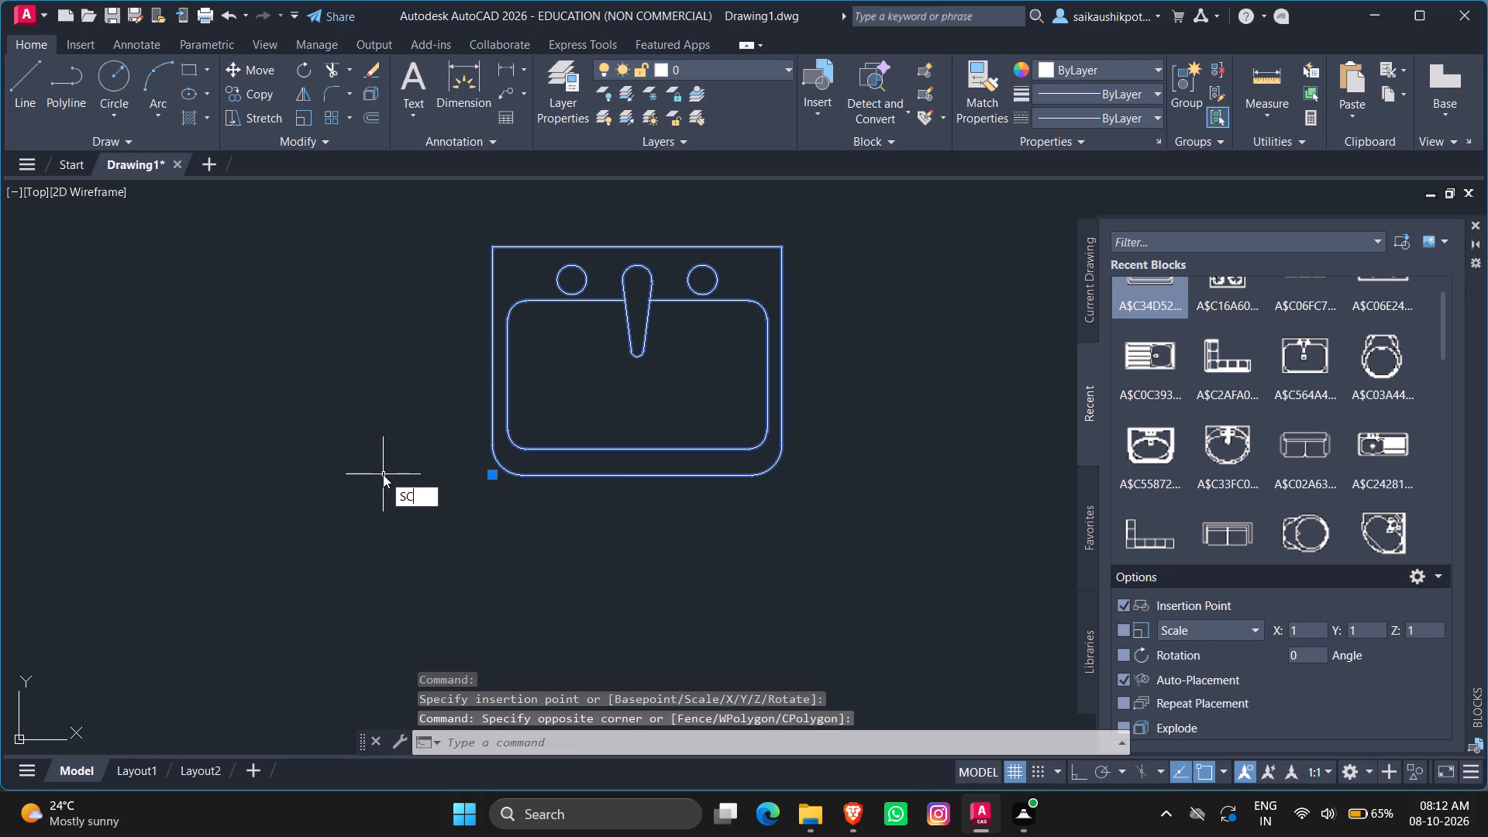
{"action": "key", "text": "Return"}
{"action": "left_click", "coordinate": [491, 456]}
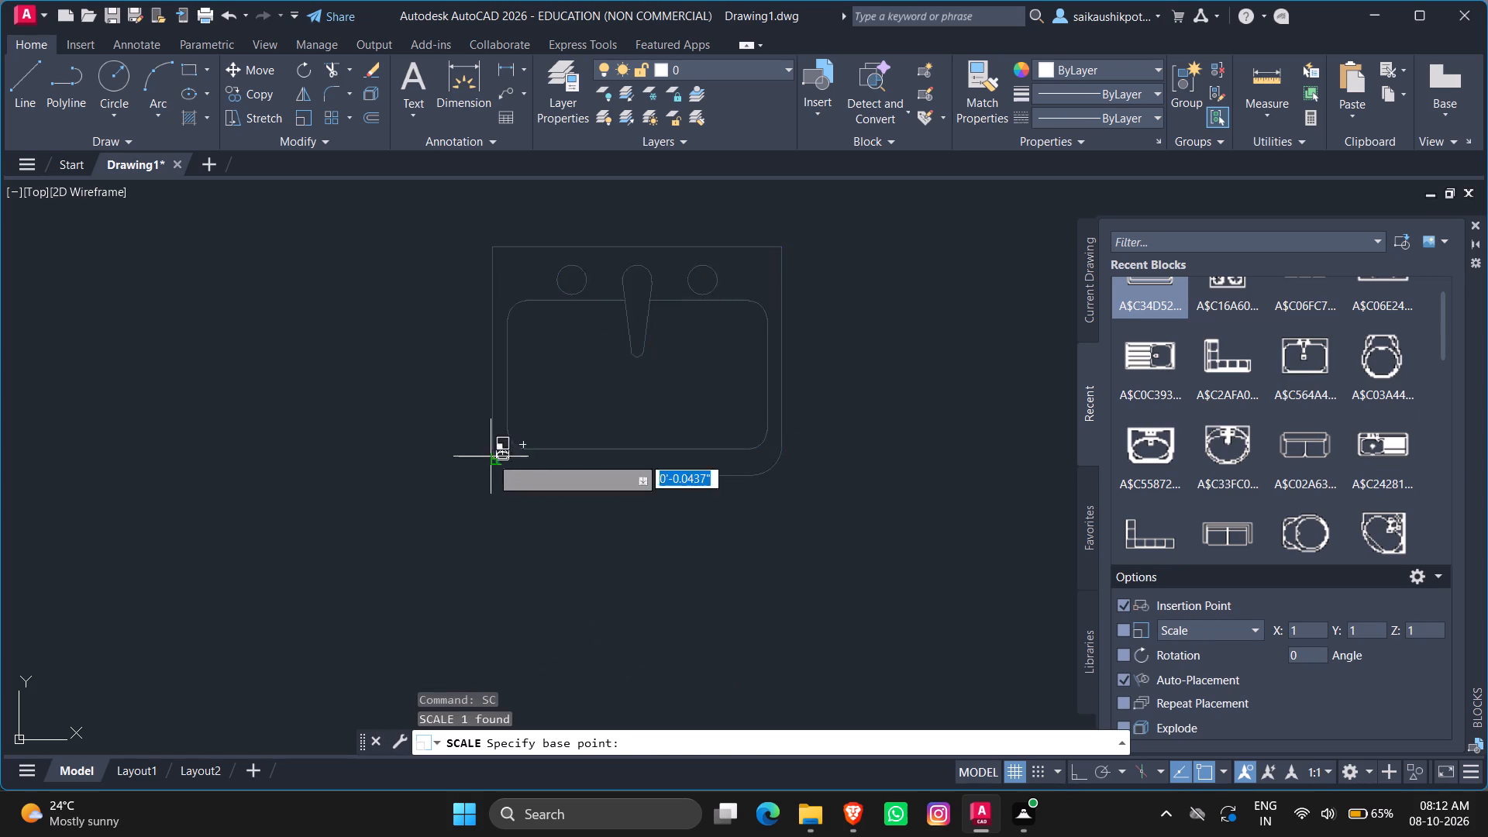
{"action": "scroll", "coordinate": [387, 519], "scroll_direction": "down", "scroll_amount": 16}
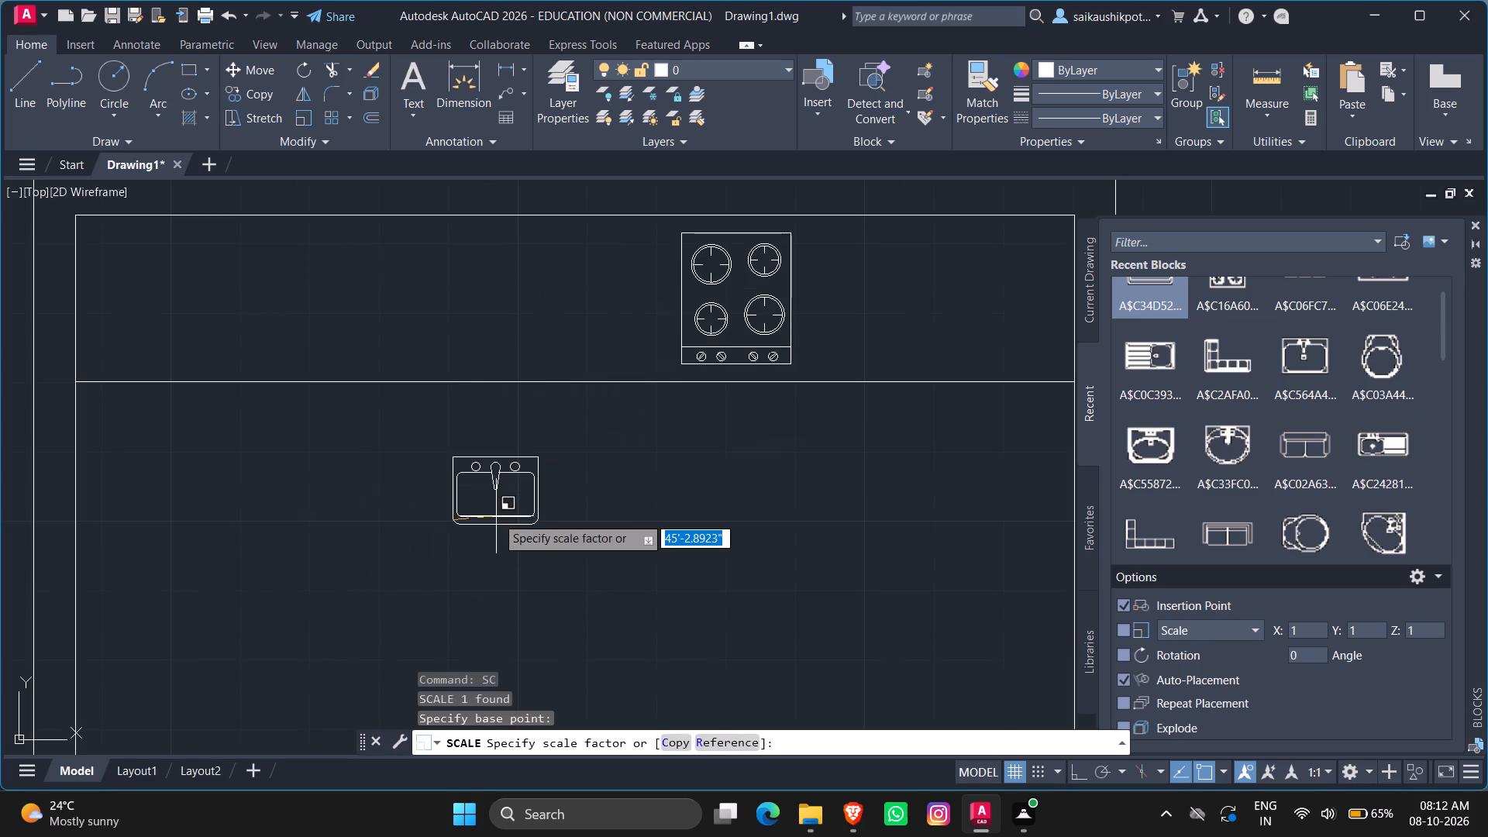
{"action": "left_click", "coordinate": [521, 511]}
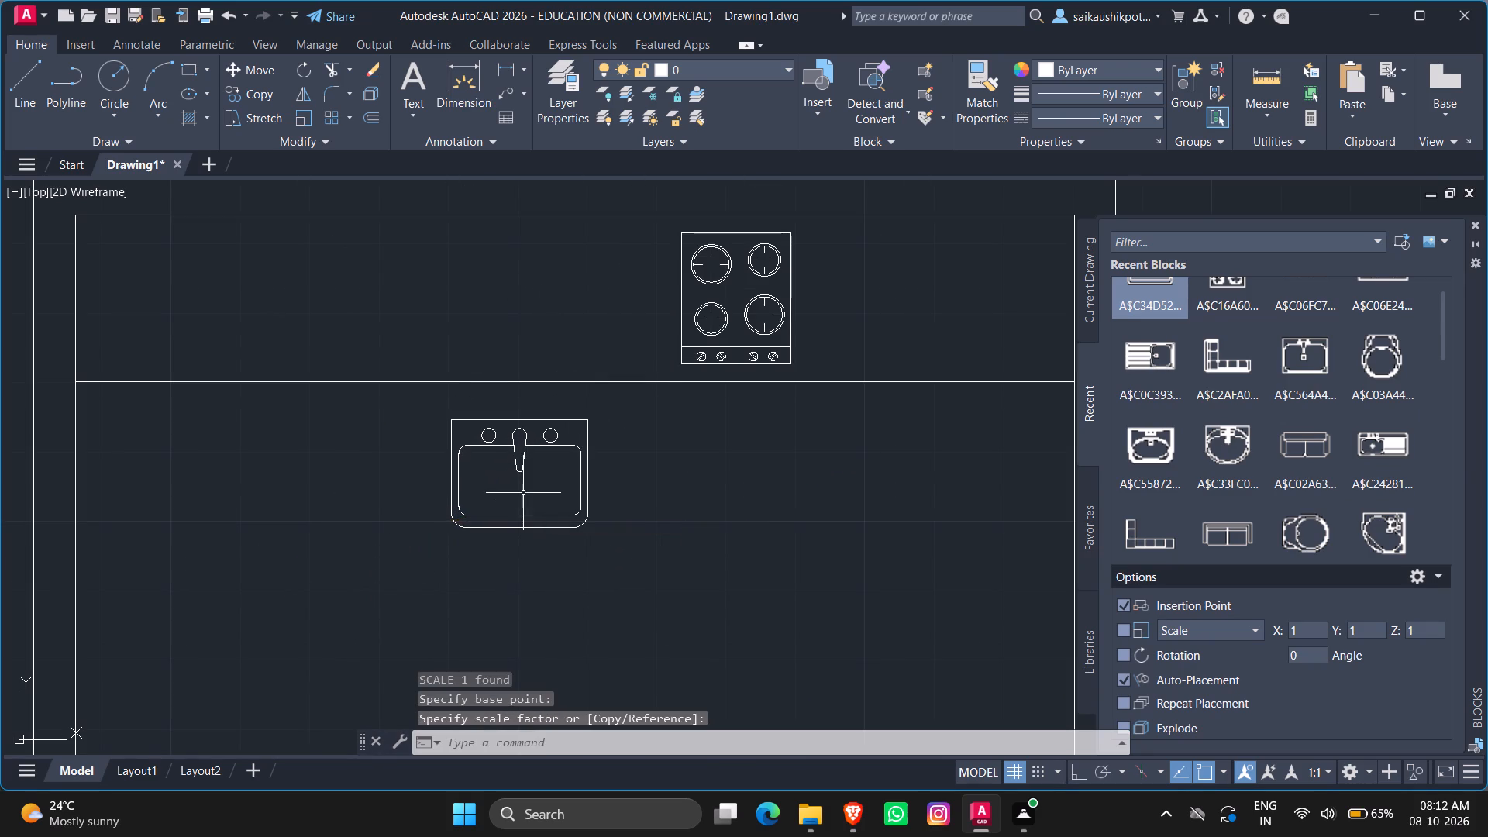
Move the sink block onto the kitchen counter strip, left of the stove and clear of both counter lines.
{"action": "left_click", "coordinate": [418, 518]}
{"action": "left_click", "coordinate": [465, 503]}
{"action": "left_click", "coordinate": [470, 495]}
{"action": "left_click", "coordinate": [396, 537]}
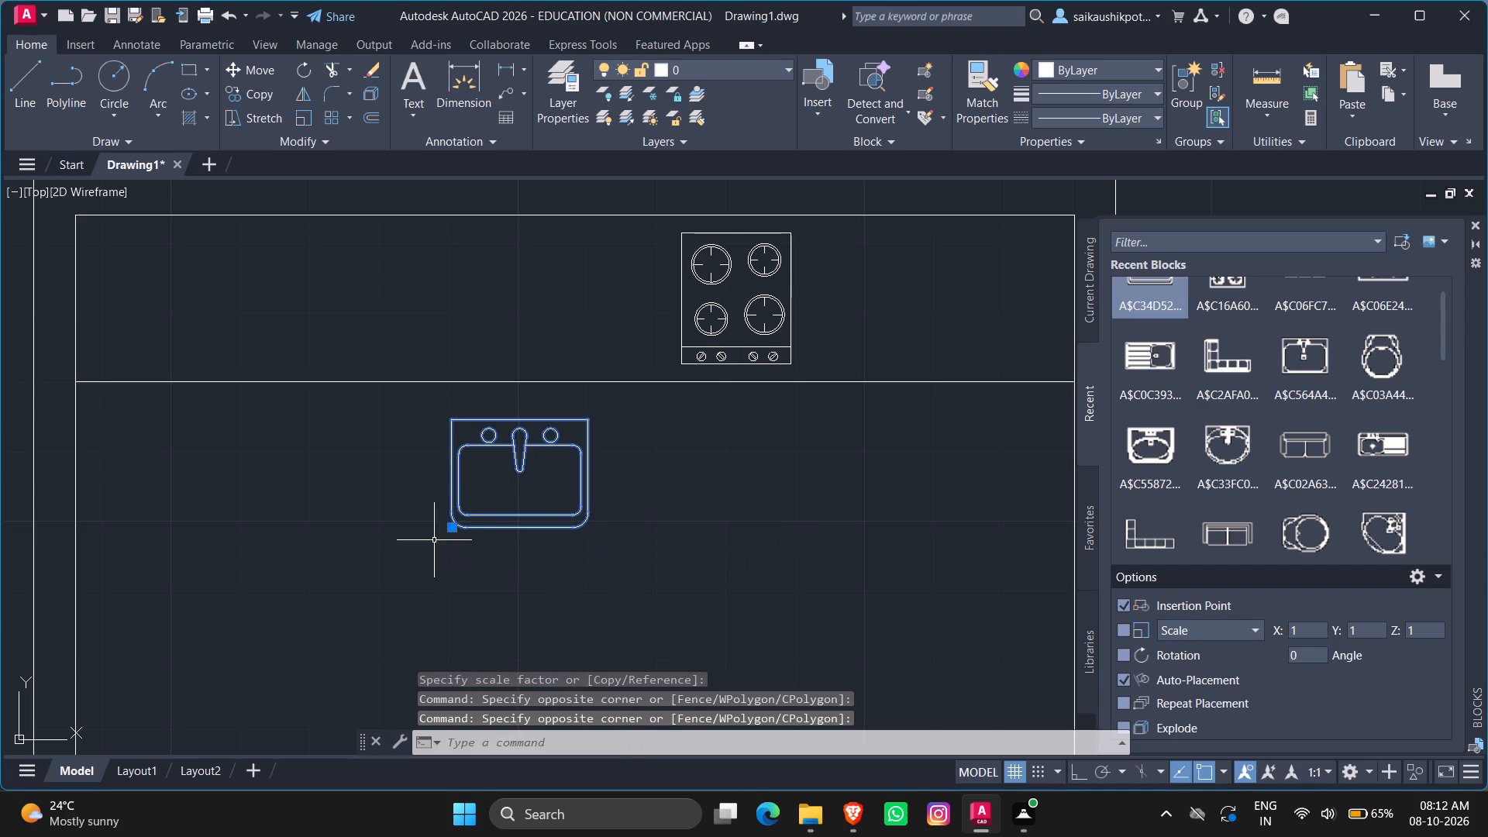
{"action": "left_click", "coordinate": [451, 525]}
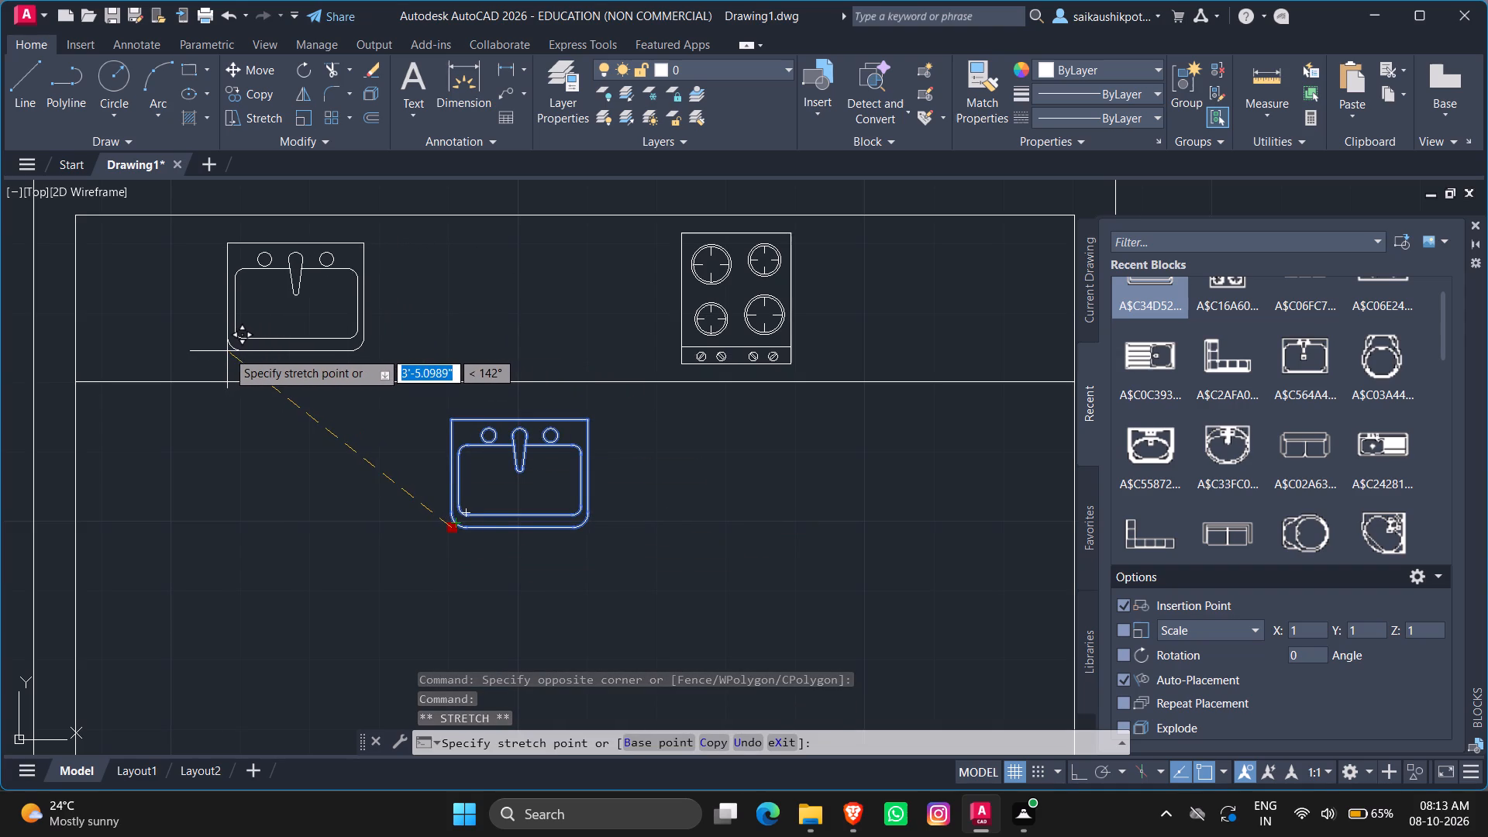
{"action": "left_click", "coordinate": [231, 353]}
{"action": "key", "text": "Escape"}
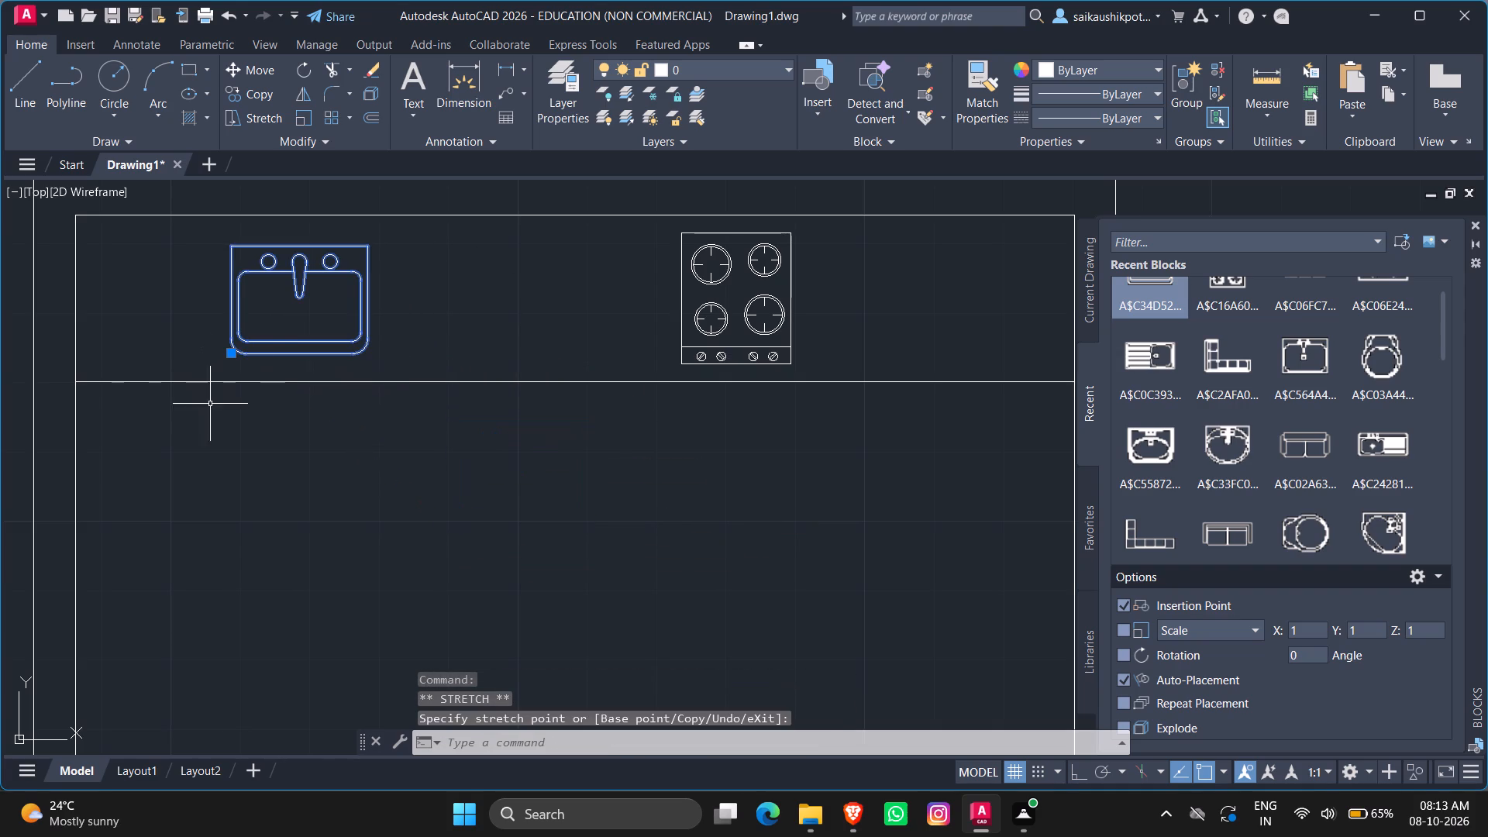
{"action": "key", "text": "Escape"}
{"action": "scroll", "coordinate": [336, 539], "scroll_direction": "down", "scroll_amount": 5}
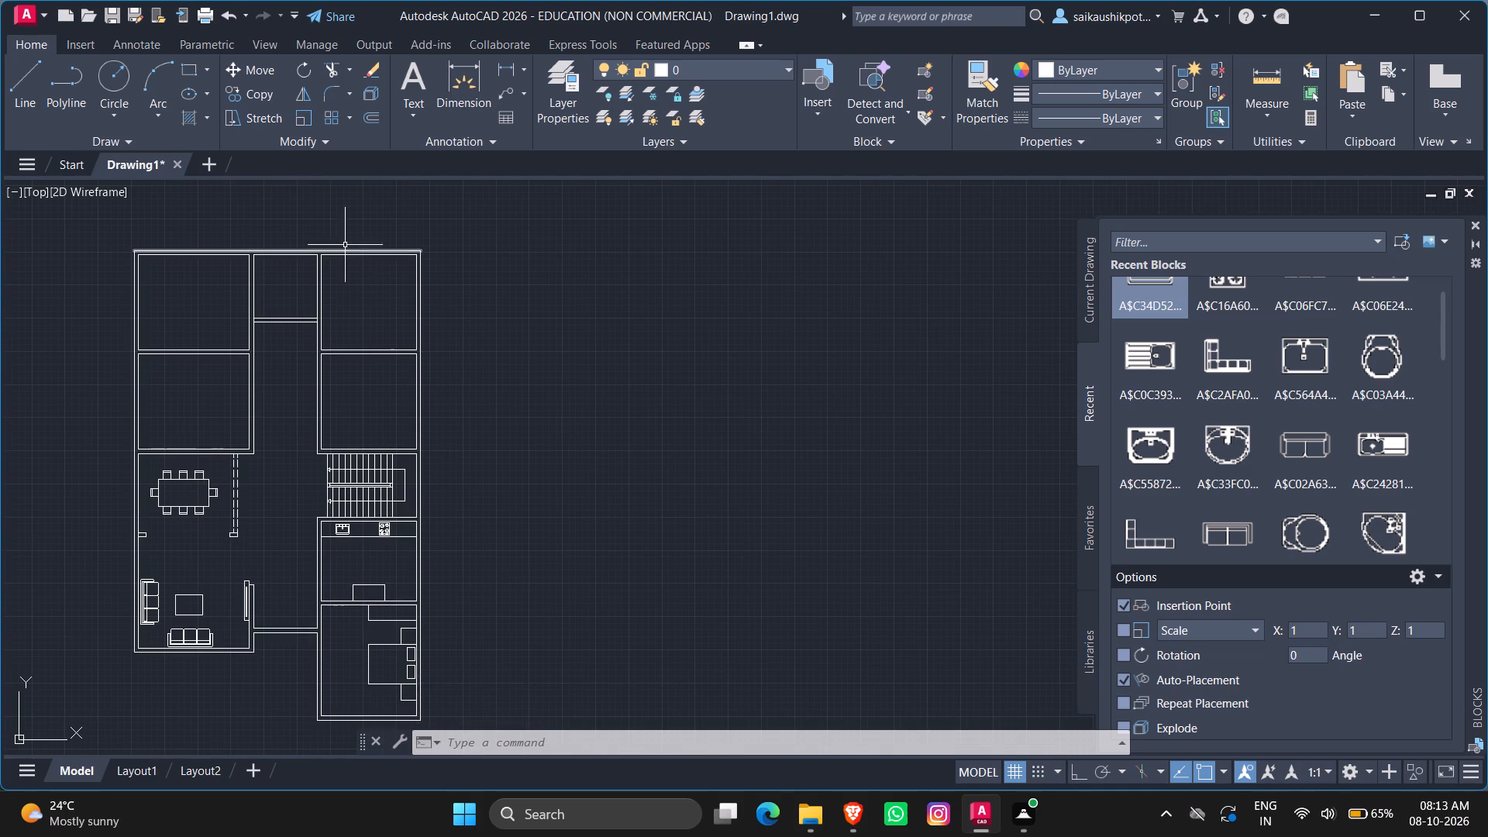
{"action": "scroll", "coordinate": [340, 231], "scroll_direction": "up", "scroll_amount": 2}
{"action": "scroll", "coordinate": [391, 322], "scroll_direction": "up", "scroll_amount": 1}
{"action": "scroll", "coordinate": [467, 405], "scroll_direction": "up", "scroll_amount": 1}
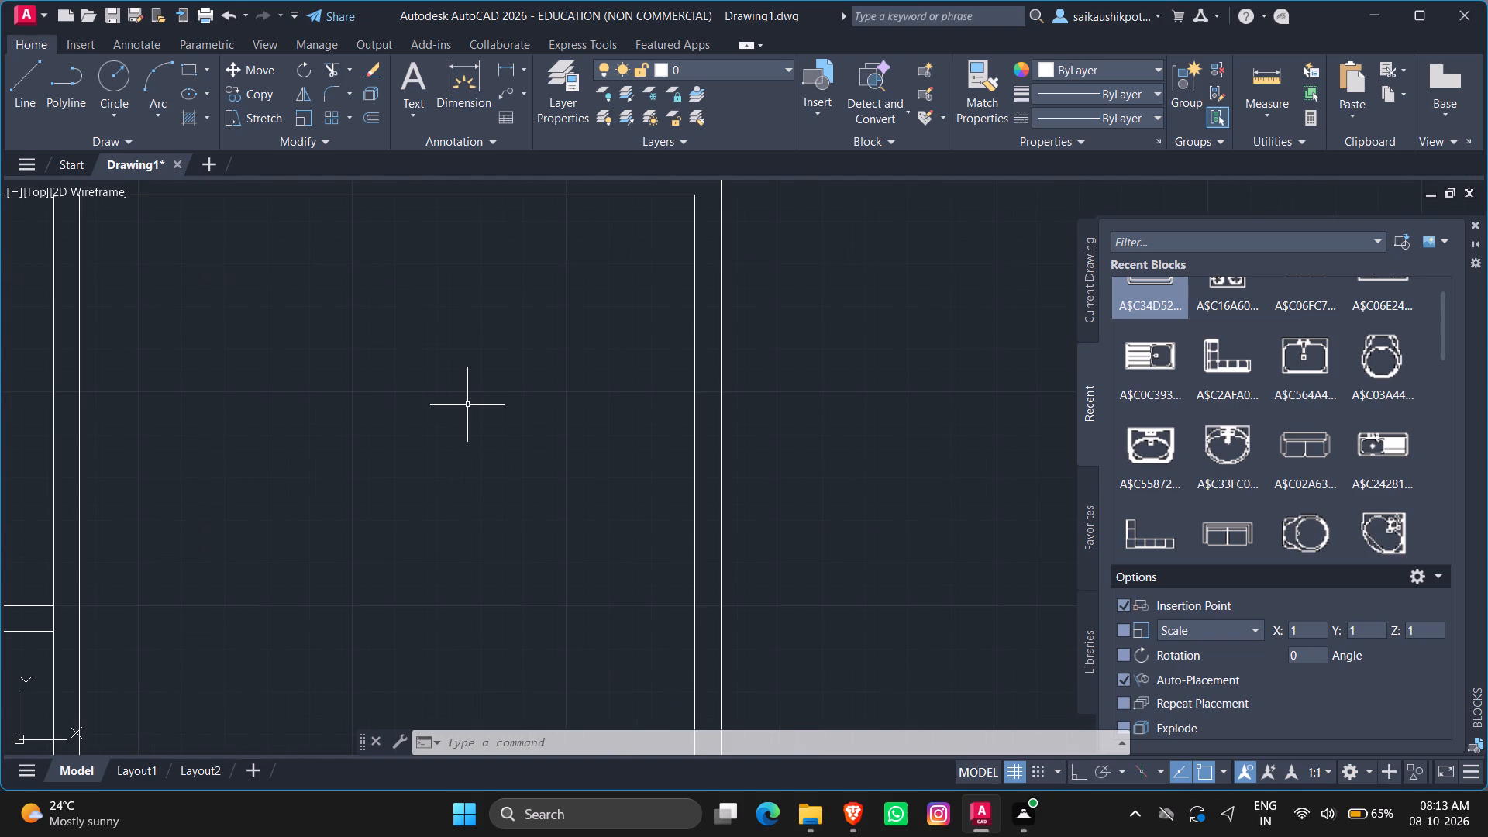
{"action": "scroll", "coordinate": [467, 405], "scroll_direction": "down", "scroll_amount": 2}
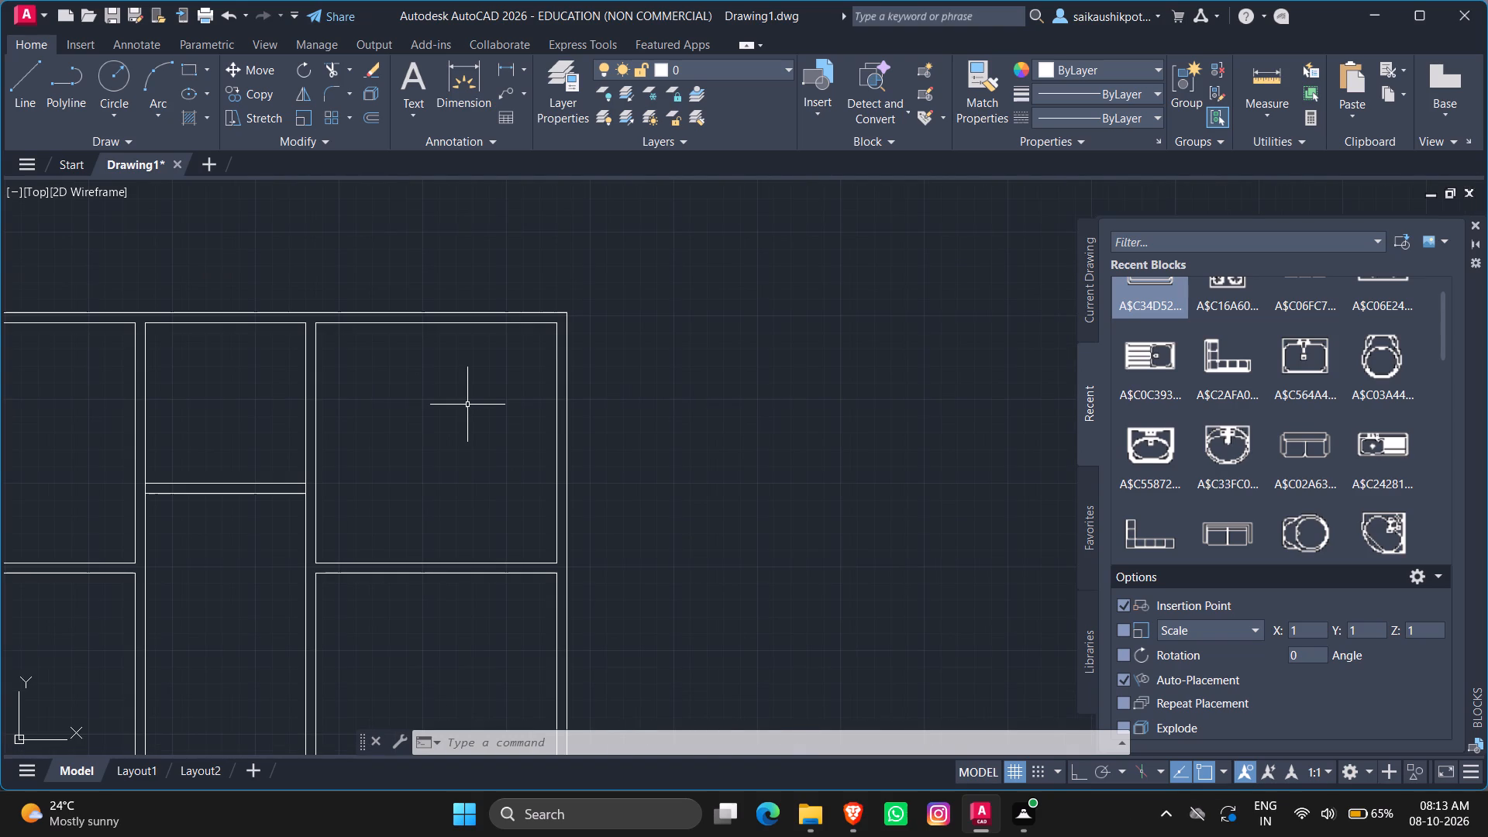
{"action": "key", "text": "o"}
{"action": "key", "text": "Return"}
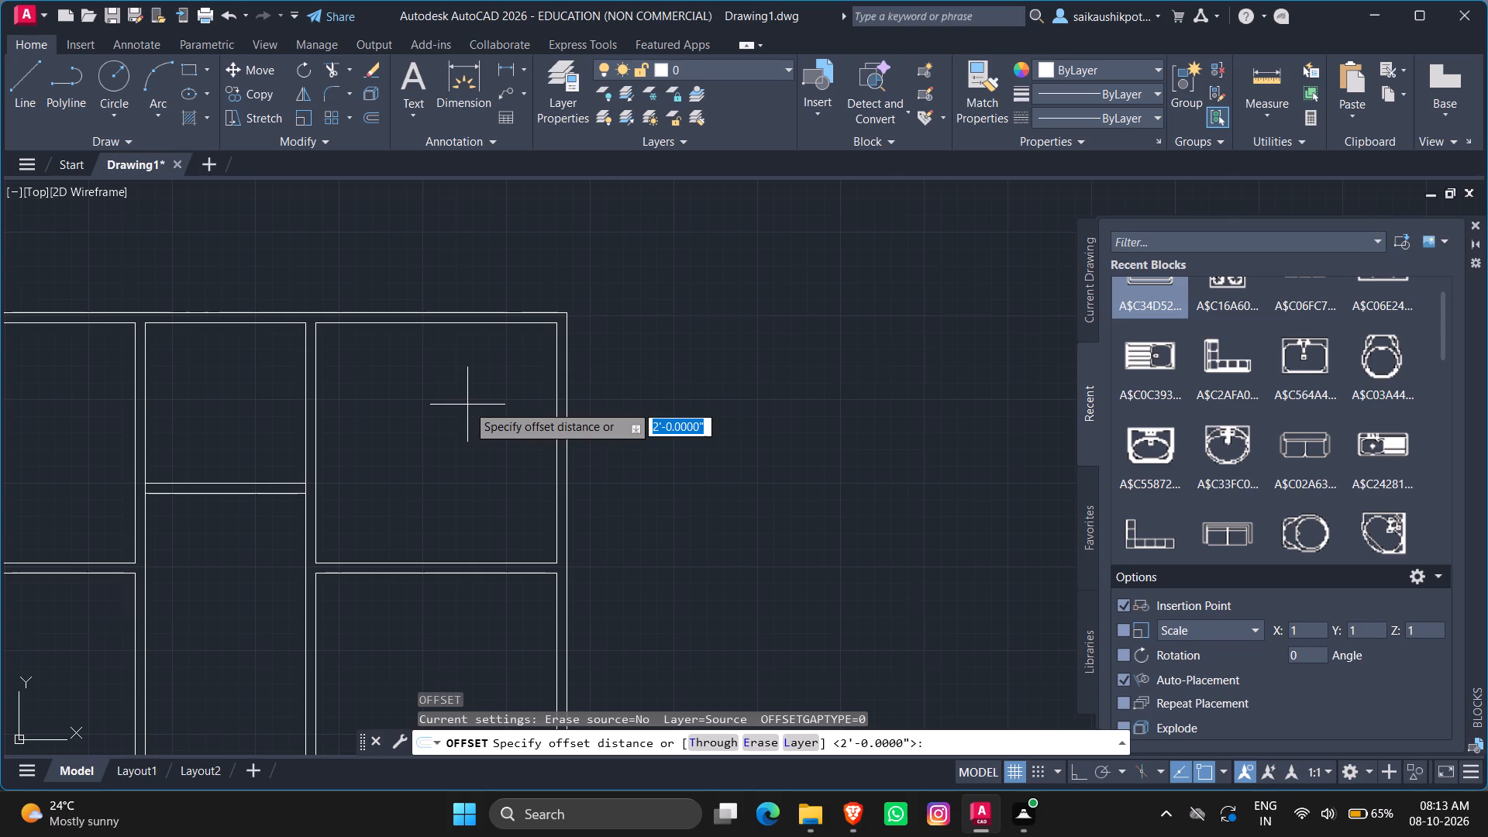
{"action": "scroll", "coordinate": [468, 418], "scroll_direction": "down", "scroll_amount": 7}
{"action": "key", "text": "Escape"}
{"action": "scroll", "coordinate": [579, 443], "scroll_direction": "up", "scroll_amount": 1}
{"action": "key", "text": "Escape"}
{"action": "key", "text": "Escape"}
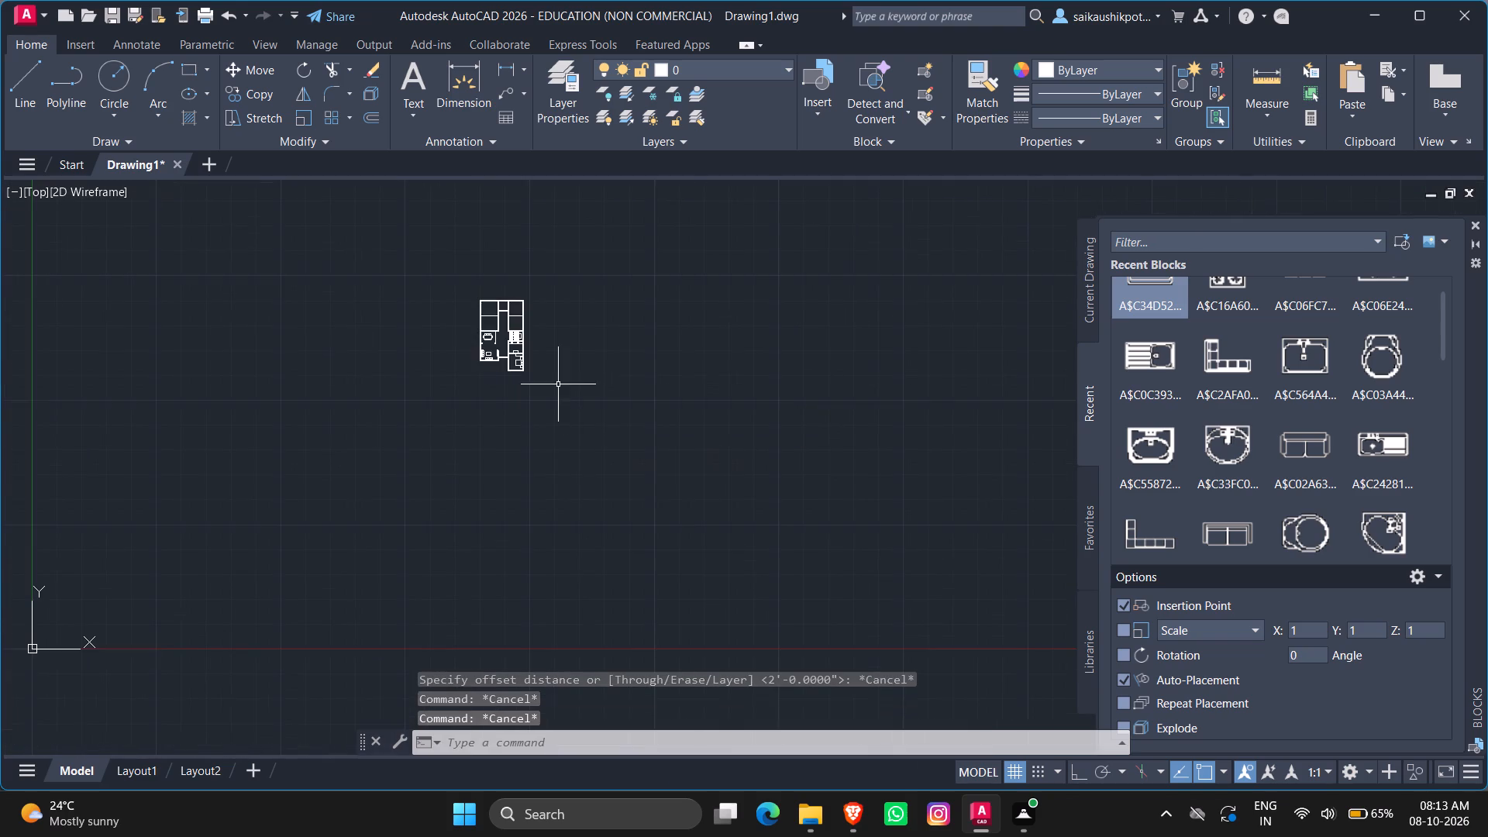
Quick-measure the bed and the wall behind it in the bottom-right bedroom.
{"action": "scroll", "coordinate": [450, 281], "scroll_direction": "up", "scroll_amount": 4}
{"action": "scroll", "coordinate": [682, 630], "scroll_direction": "up", "scroll_amount": 3}
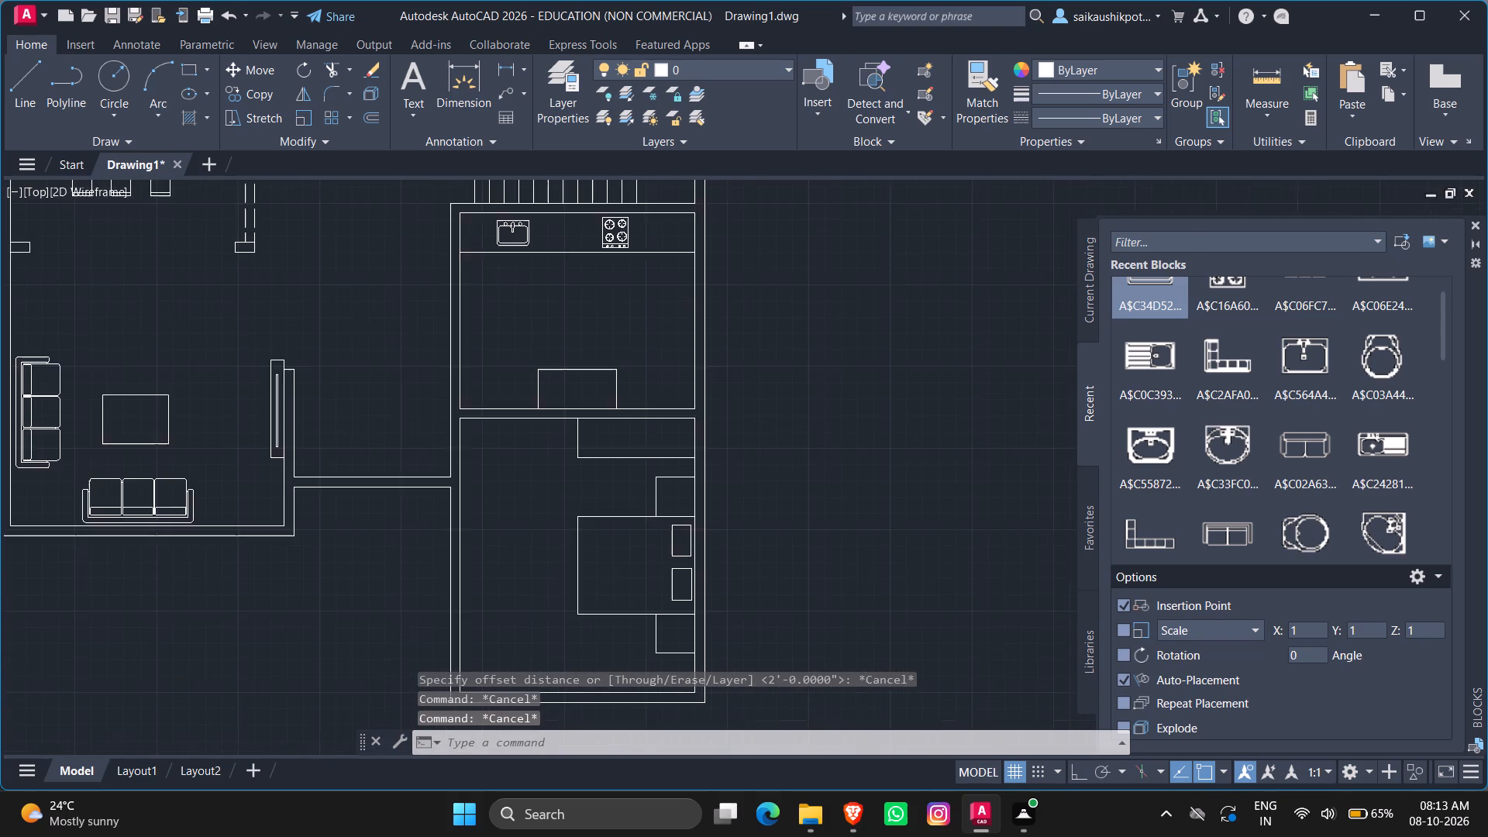
{"action": "left_click", "coordinate": [1275, 107]}
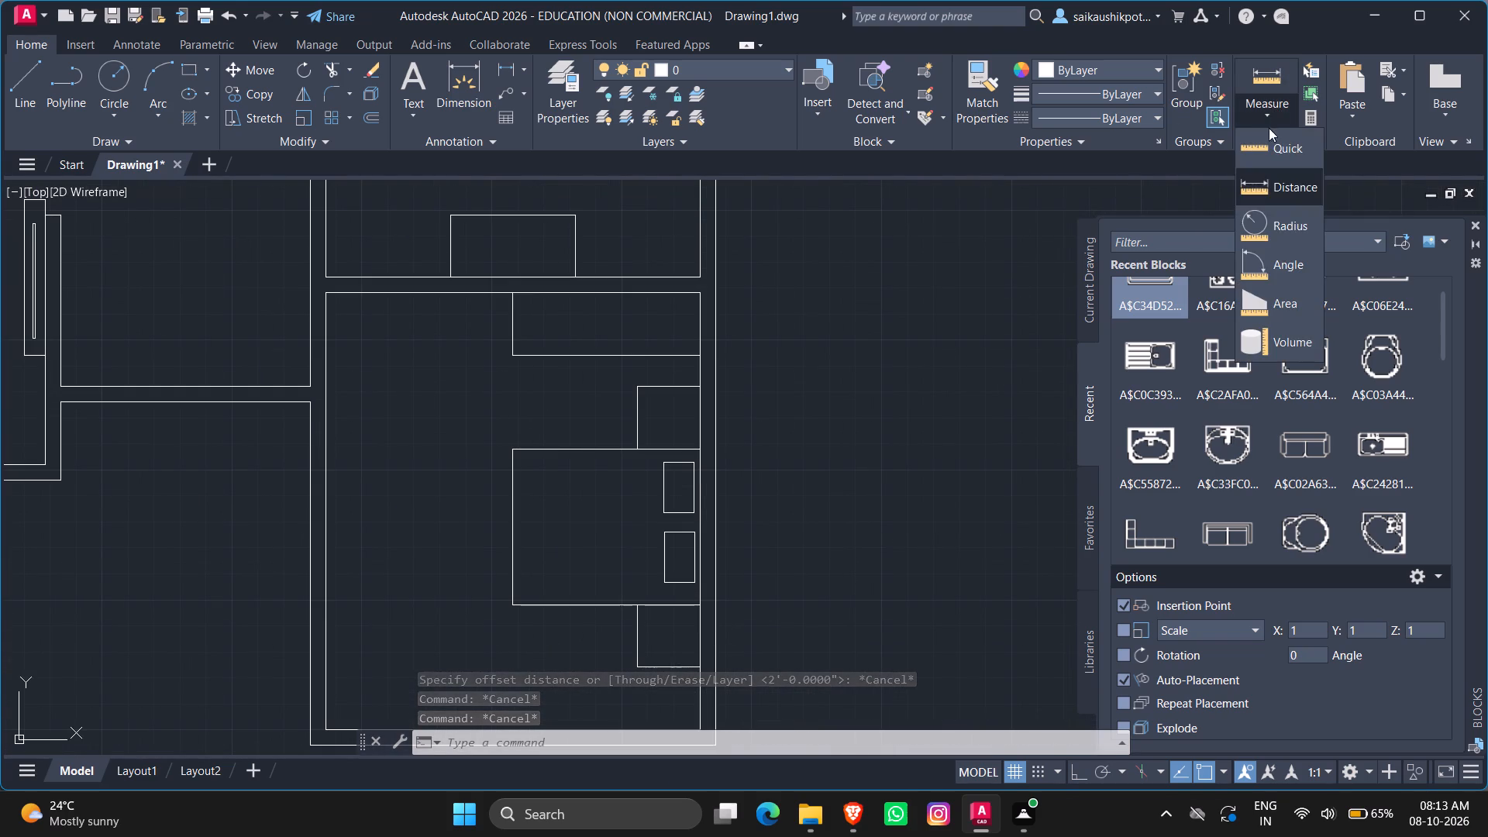
{"action": "left_click", "coordinate": [1269, 150]}
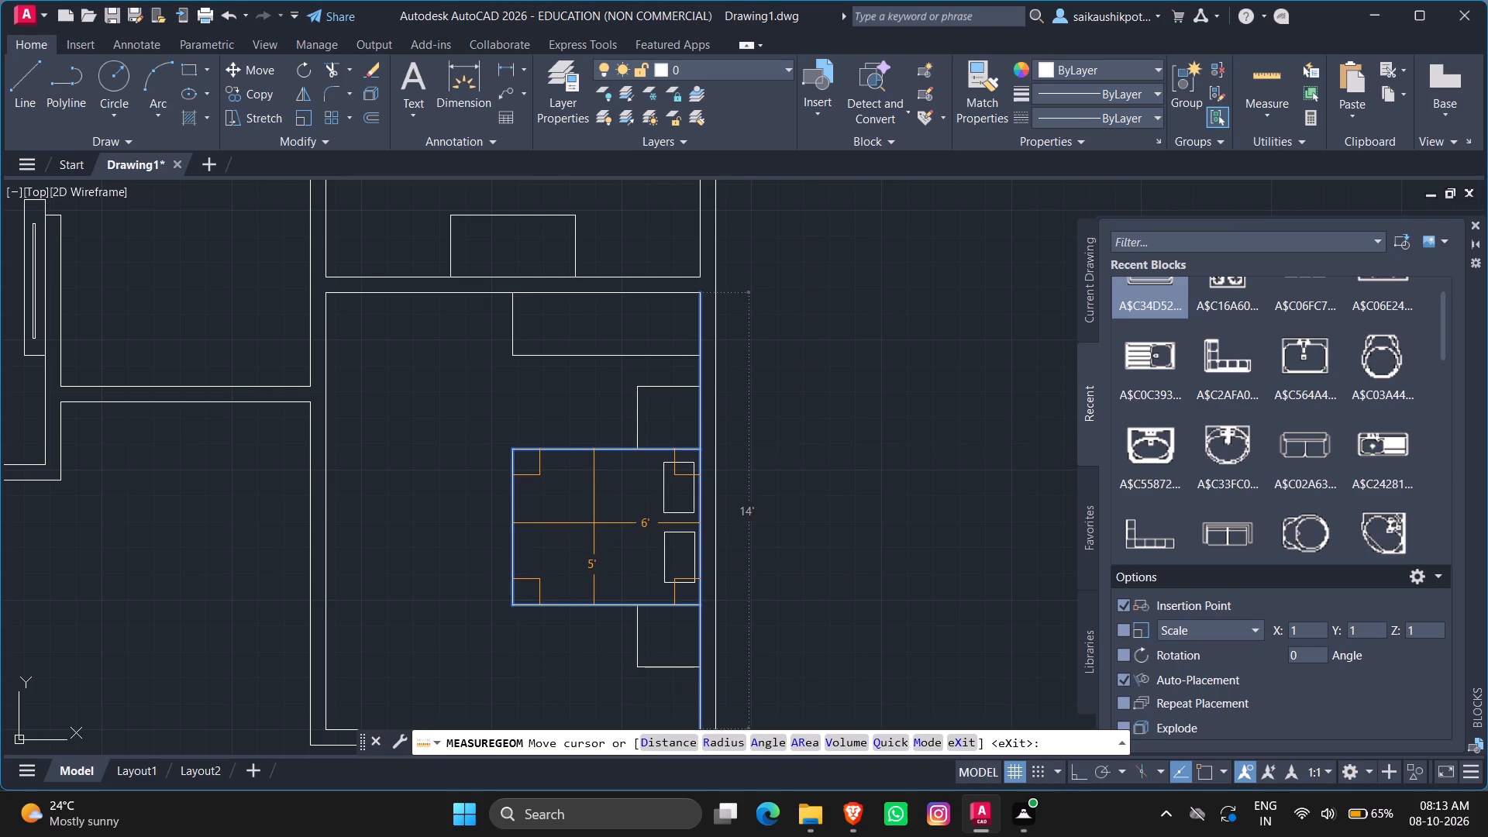
{"action": "key", "text": "Escape"}
Offset the top-right room's inner right wall line 5' into the room.
{"action": "scroll", "coordinate": [713, 535], "scroll_direction": "down", "scroll_amount": 4}
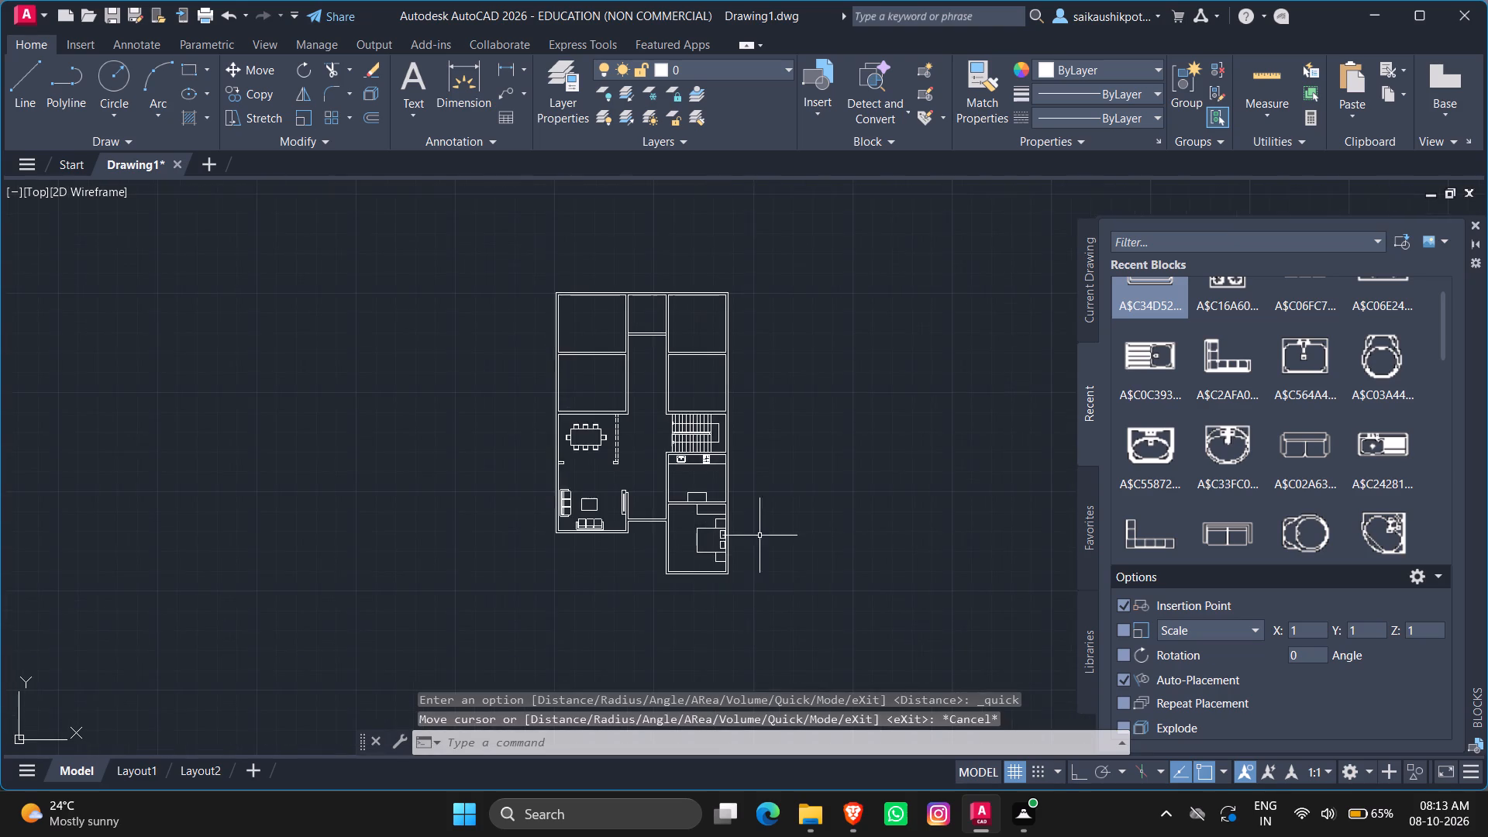
{"action": "scroll", "coordinate": [763, 298], "scroll_direction": "down", "scroll_amount": 1}
{"action": "scroll", "coordinate": [619, 212], "scroll_direction": "up", "scroll_amount": 2}
{"action": "scroll", "coordinate": [778, 311], "scroll_direction": "up", "scroll_amount": 1}
{"action": "scroll", "coordinate": [963, 521], "scroll_direction": "up", "scroll_amount": 1}
{"action": "scroll", "coordinate": [1030, 569], "scroll_direction": "down", "scroll_amount": 2}
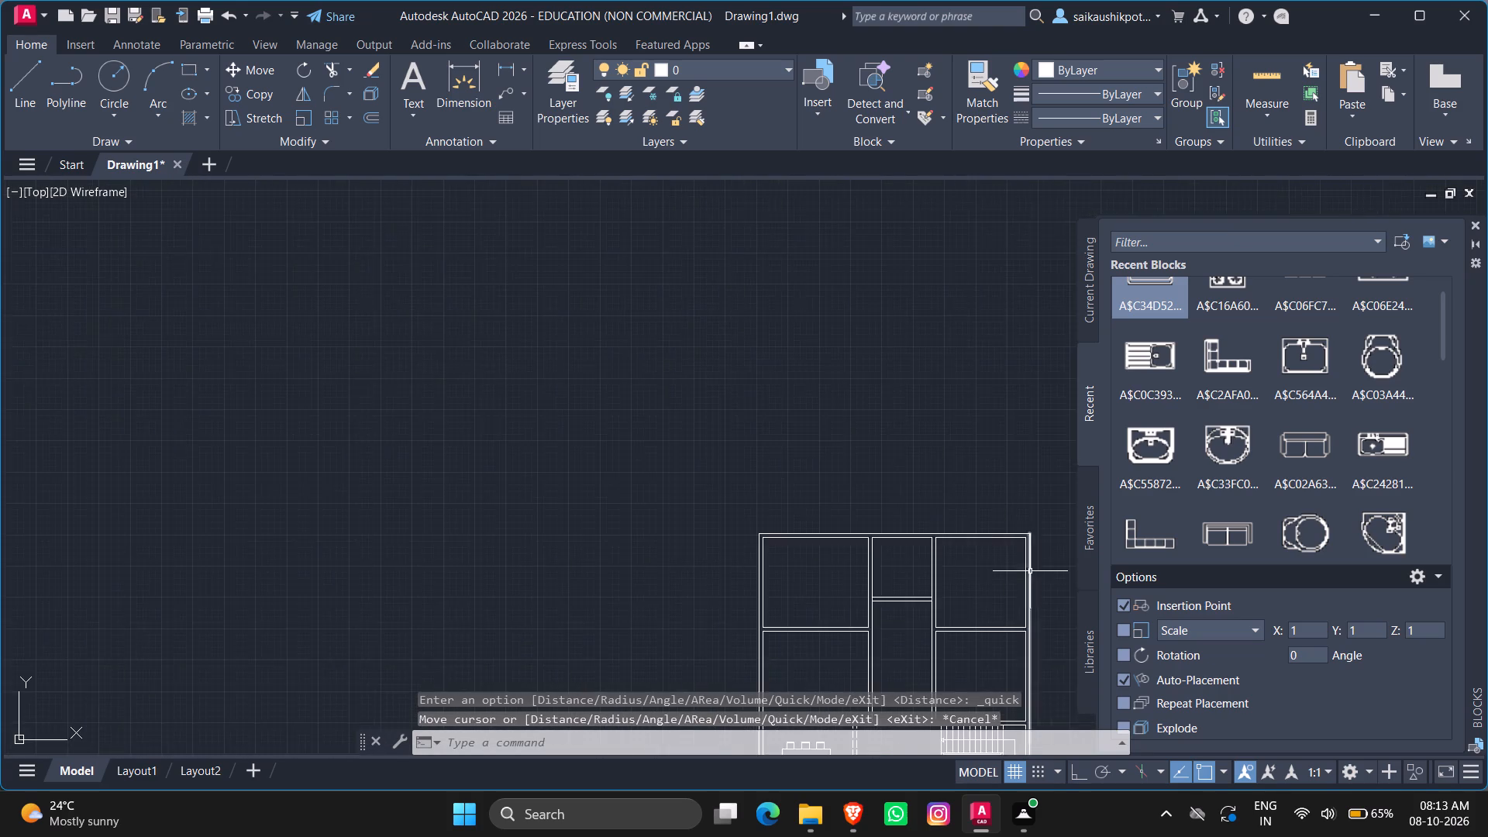
{"action": "scroll", "coordinate": [985, 587], "scroll_direction": "down", "scroll_amount": 2}
{"action": "scroll", "coordinate": [994, 564], "scroll_direction": "up", "scroll_amount": 2}
{"action": "scroll", "coordinate": [817, 542], "scroll_direction": "up", "scroll_amount": 1}
{"action": "scroll", "coordinate": [890, 570], "scroll_direction": "up", "scroll_amount": 1}
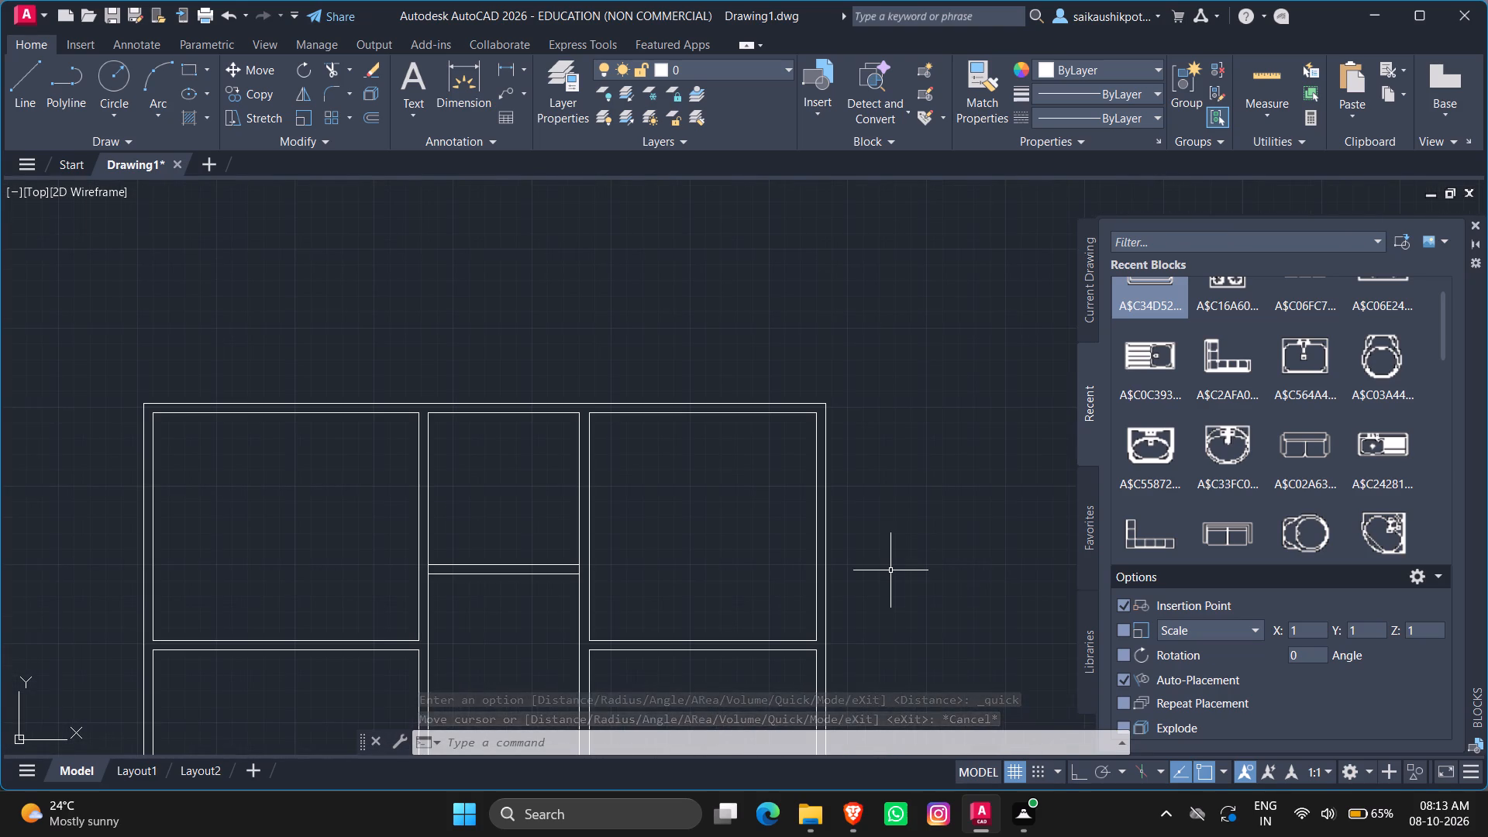
{"action": "key", "text": "Escape"}
{"action": "key", "text": "Escape"}
{"action": "key", "text": "Escape"}
{"action": "key", "text": "o"}
{"action": "key", "text": "Return"}
{"action": "type", "text": "5'"}
{"action": "key", "text": "Return"}
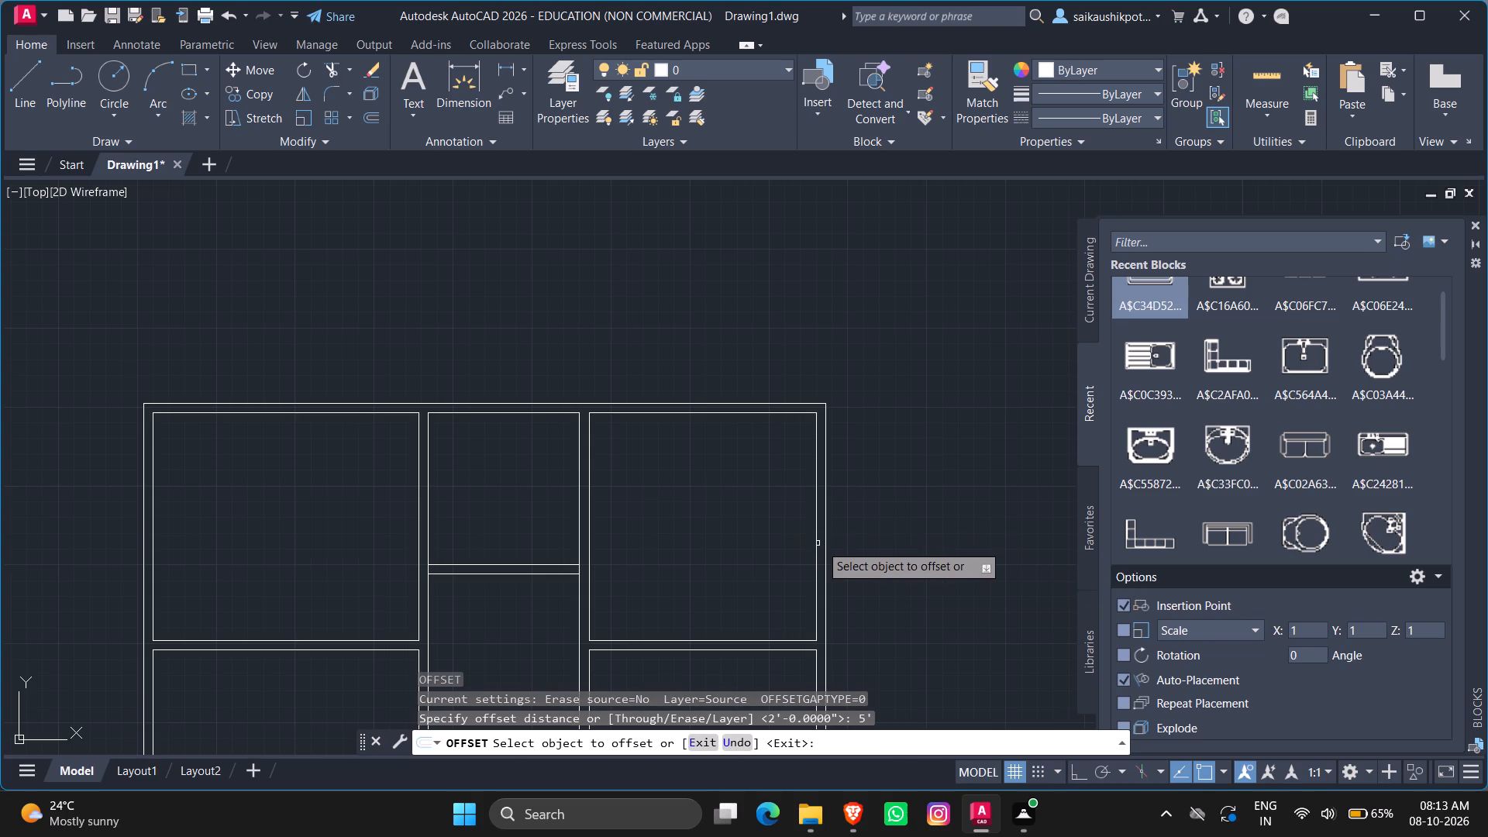
{"action": "left_click", "coordinate": [815, 545]}
{"action": "left_click", "coordinate": [739, 559]}
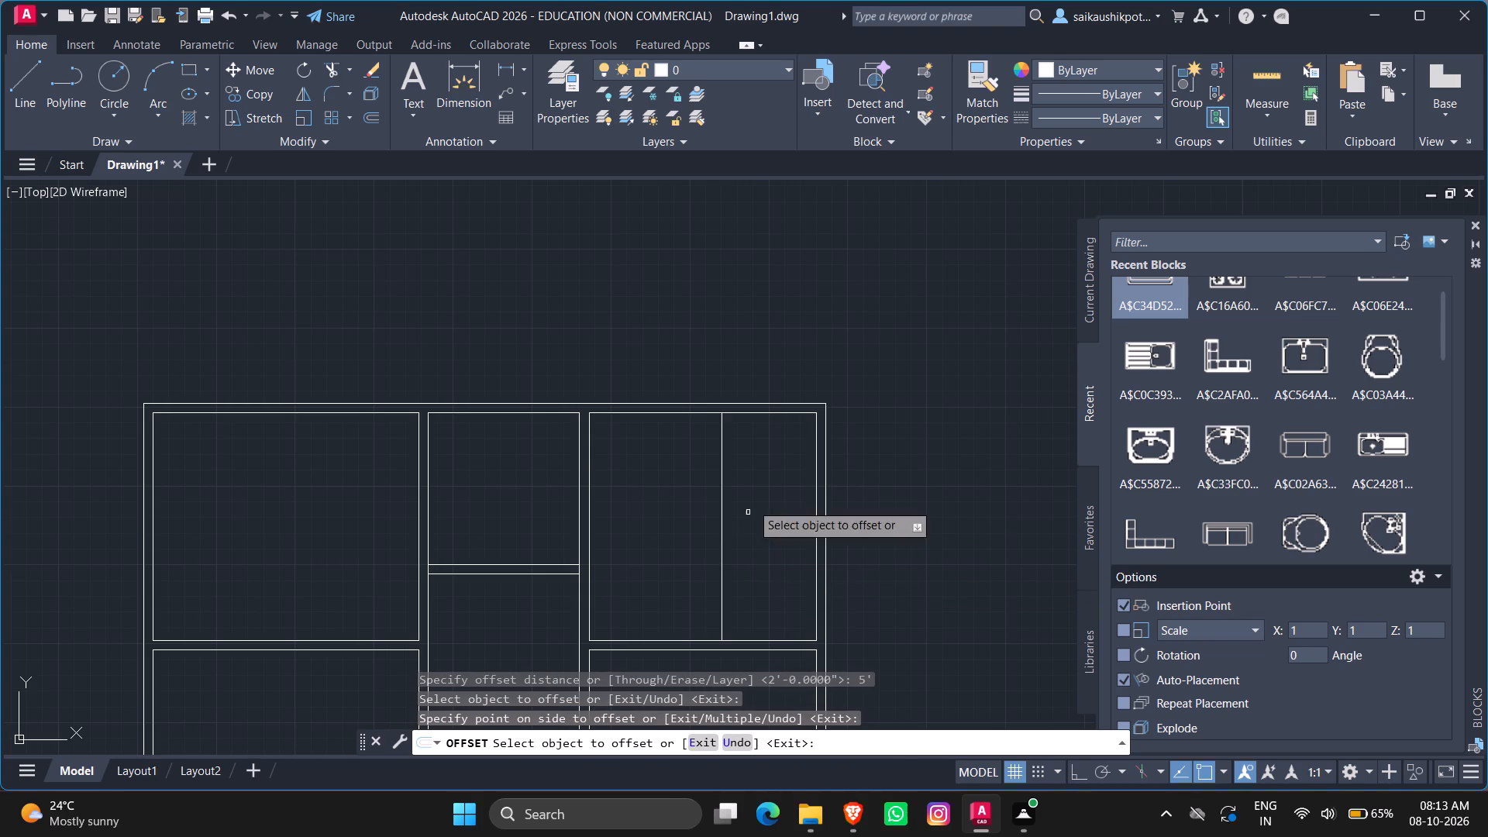
Offset the top-right room's inner top and bottom wall lines 3' each into the room.
{"action": "left_click", "coordinate": [745, 412]}
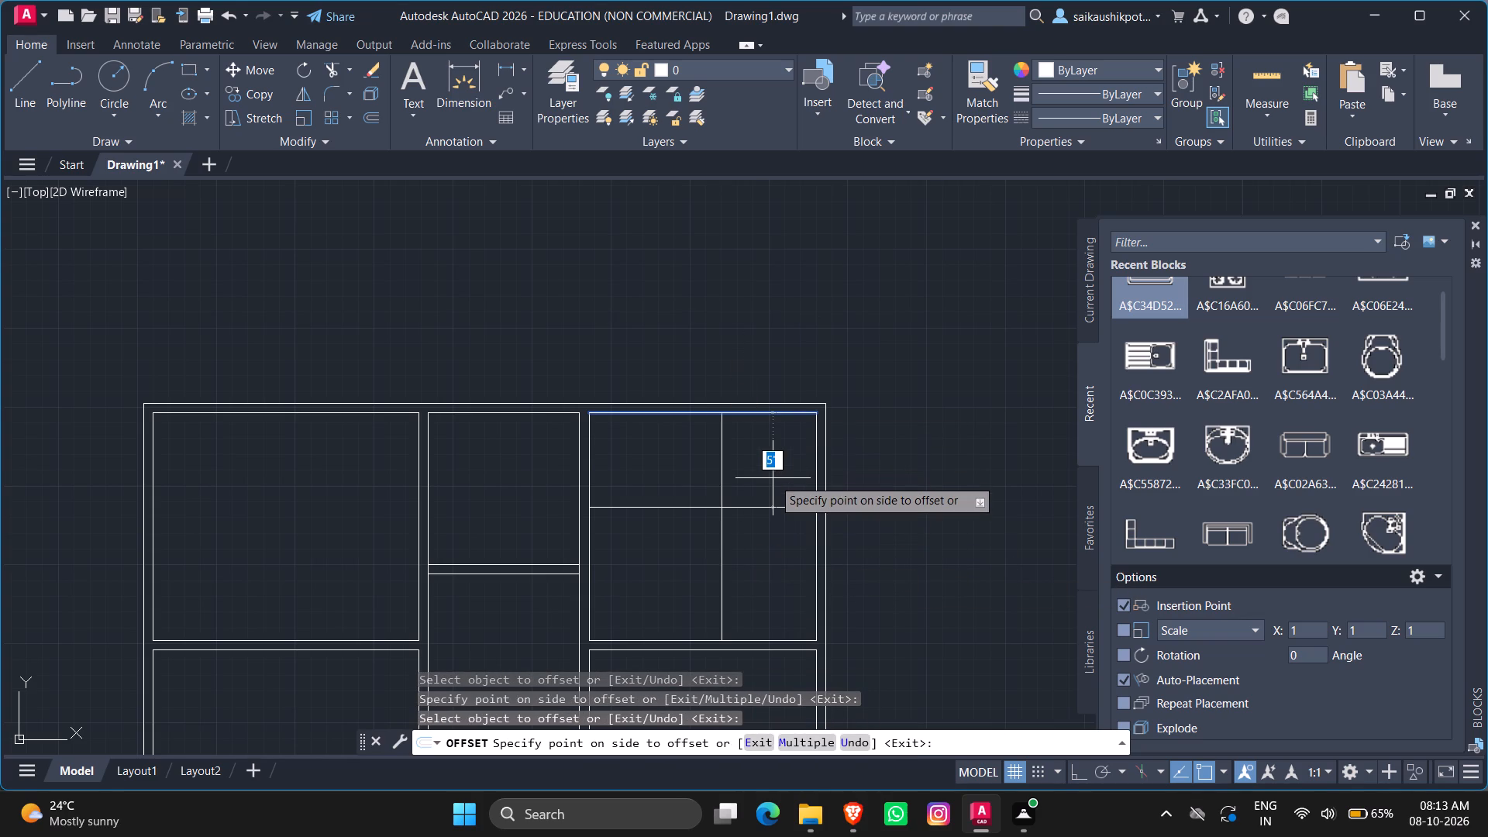
{"action": "type", "text": "3'"}
{"action": "key", "text": "Return"}
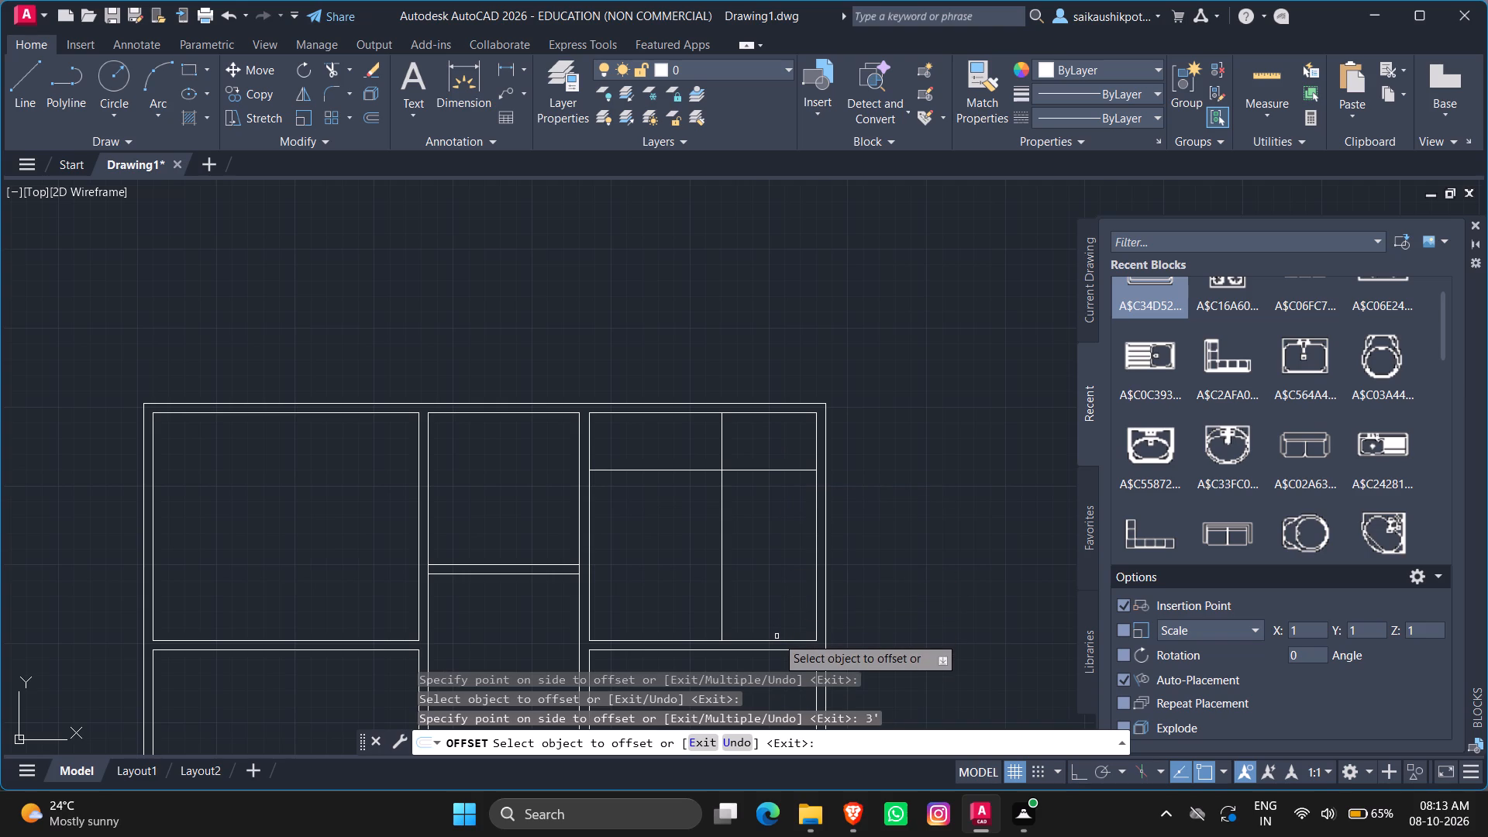
{"action": "left_click", "coordinate": [775, 641]}
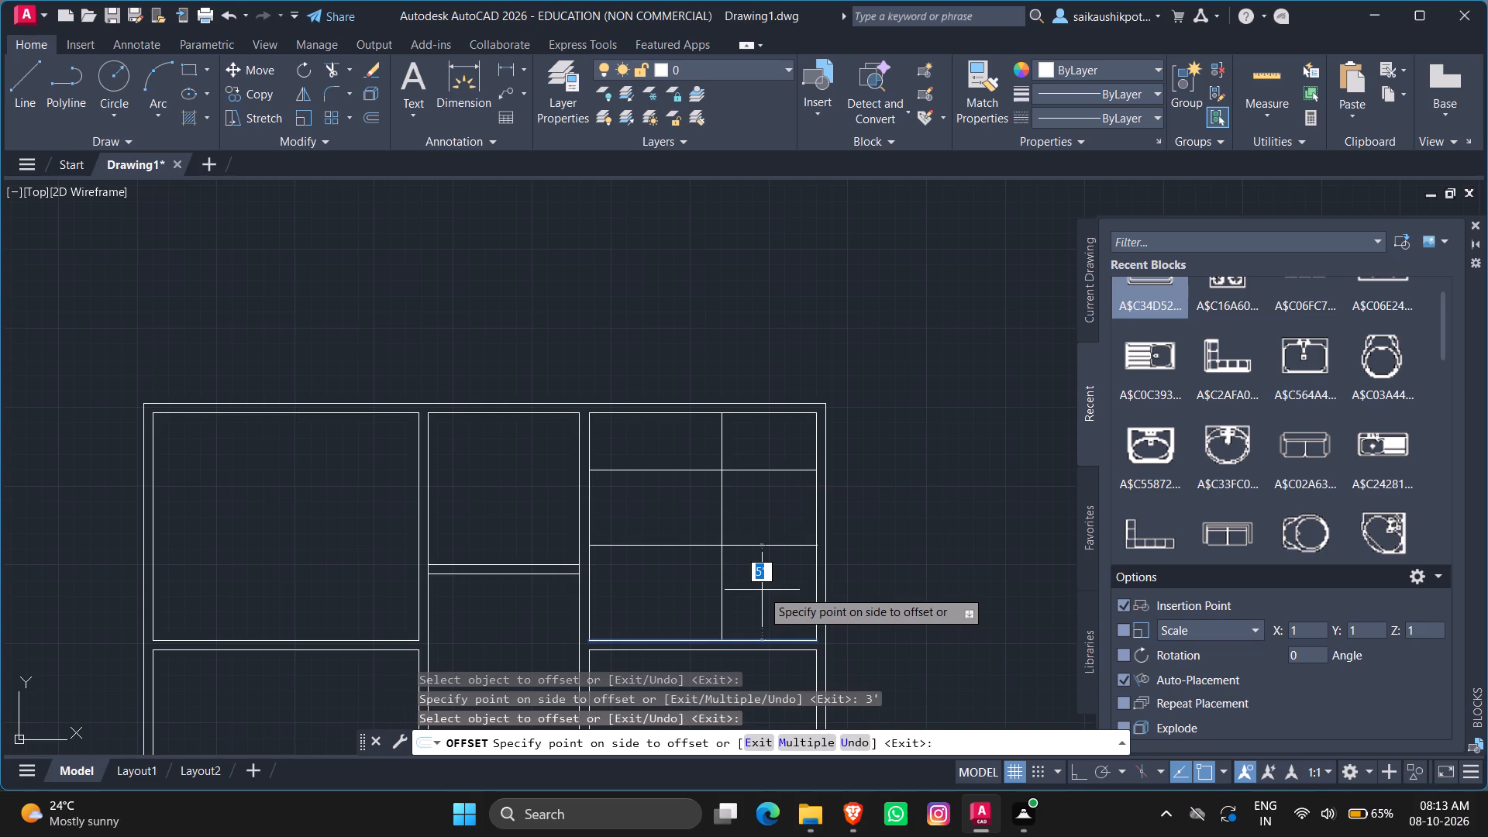
{"action": "type", "text": "3'"}
{"action": "key", "text": "Return"}
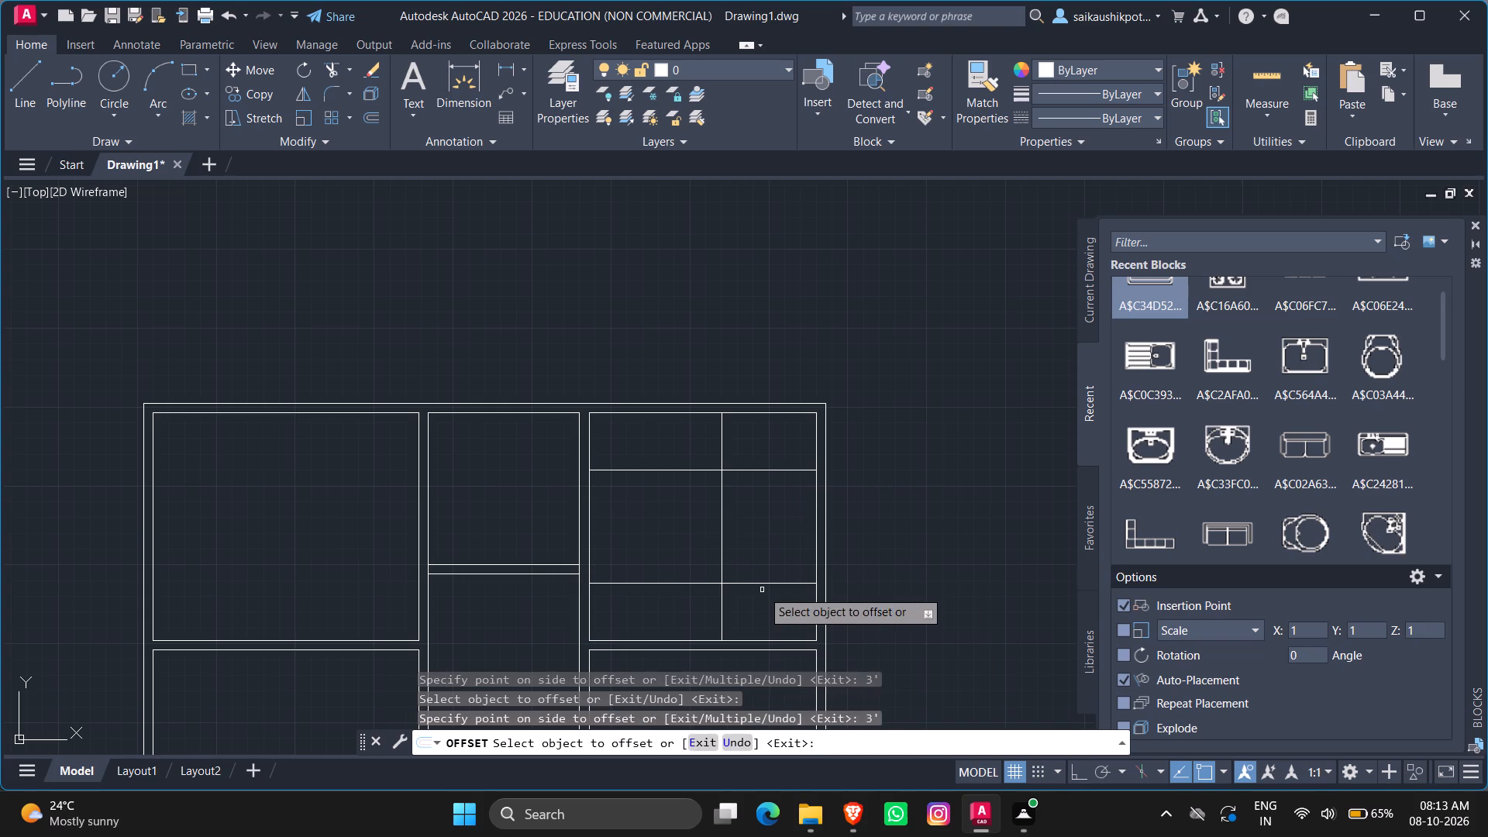
{"action": "key", "text": "Escape"}
{"action": "key", "text": "Escape"}
{"action": "key", "text": "Escape"}
{"action": "key", "text": "Escape"}
{"action": "key", "text": "Escape"}
{"action": "key", "text": "Escape"}
{"action": "key", "text": "Escape"}
{"action": "key", "text": "Escape"}
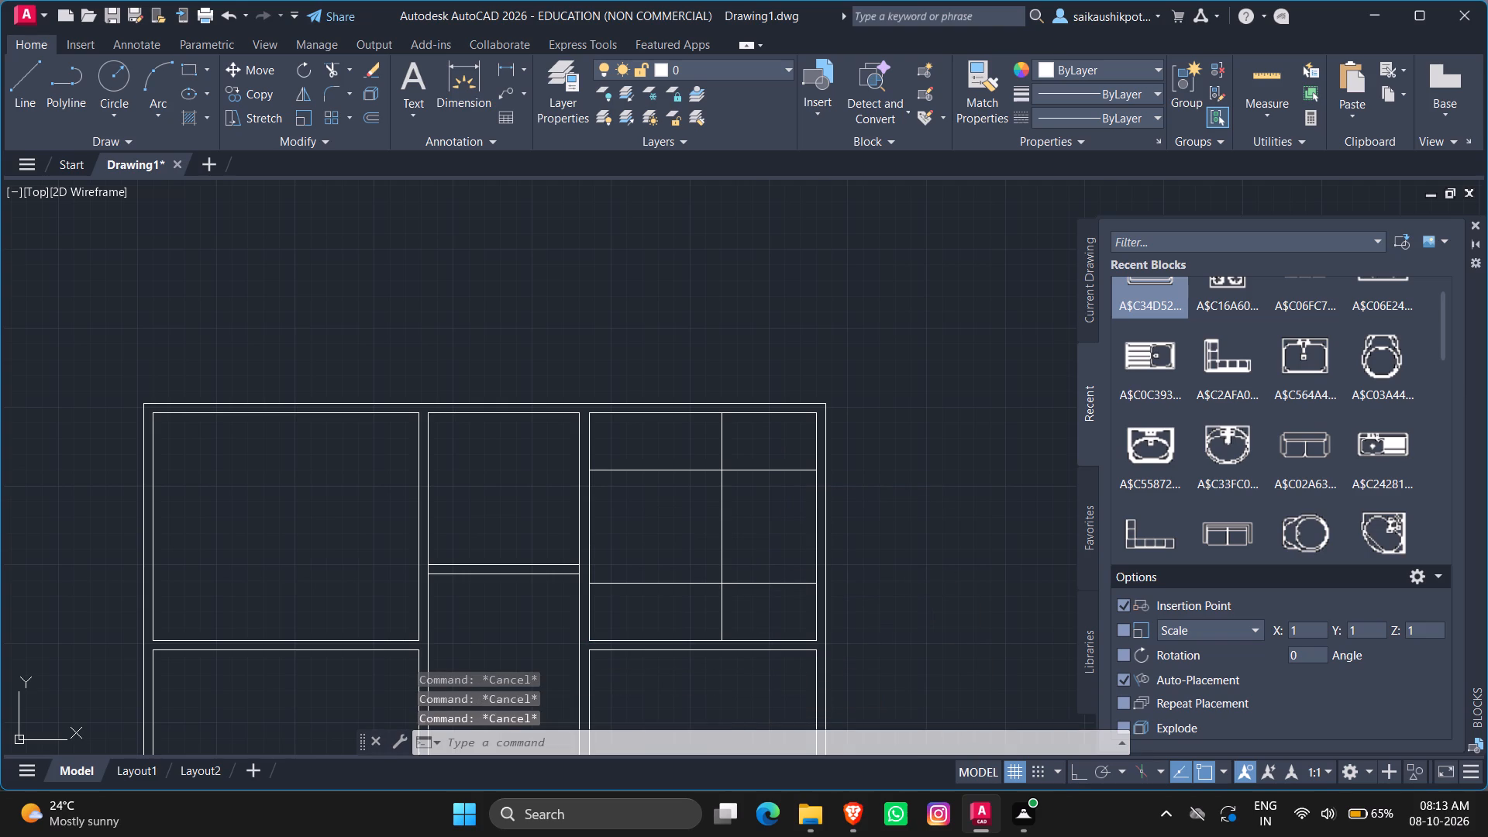
{"action": "key", "text": "Escape"}
{"action": "key", "text": "Escape"}
{"action": "key", "text": "Escape"}
{"action": "key", "text": "Escape"}
{"action": "key", "text": "Escape"}
Quick-measure the bed and its pillows in the bottom-right bedroom.
{"action": "scroll", "coordinate": [618, 337], "scroll_direction": "down", "scroll_amount": 3}
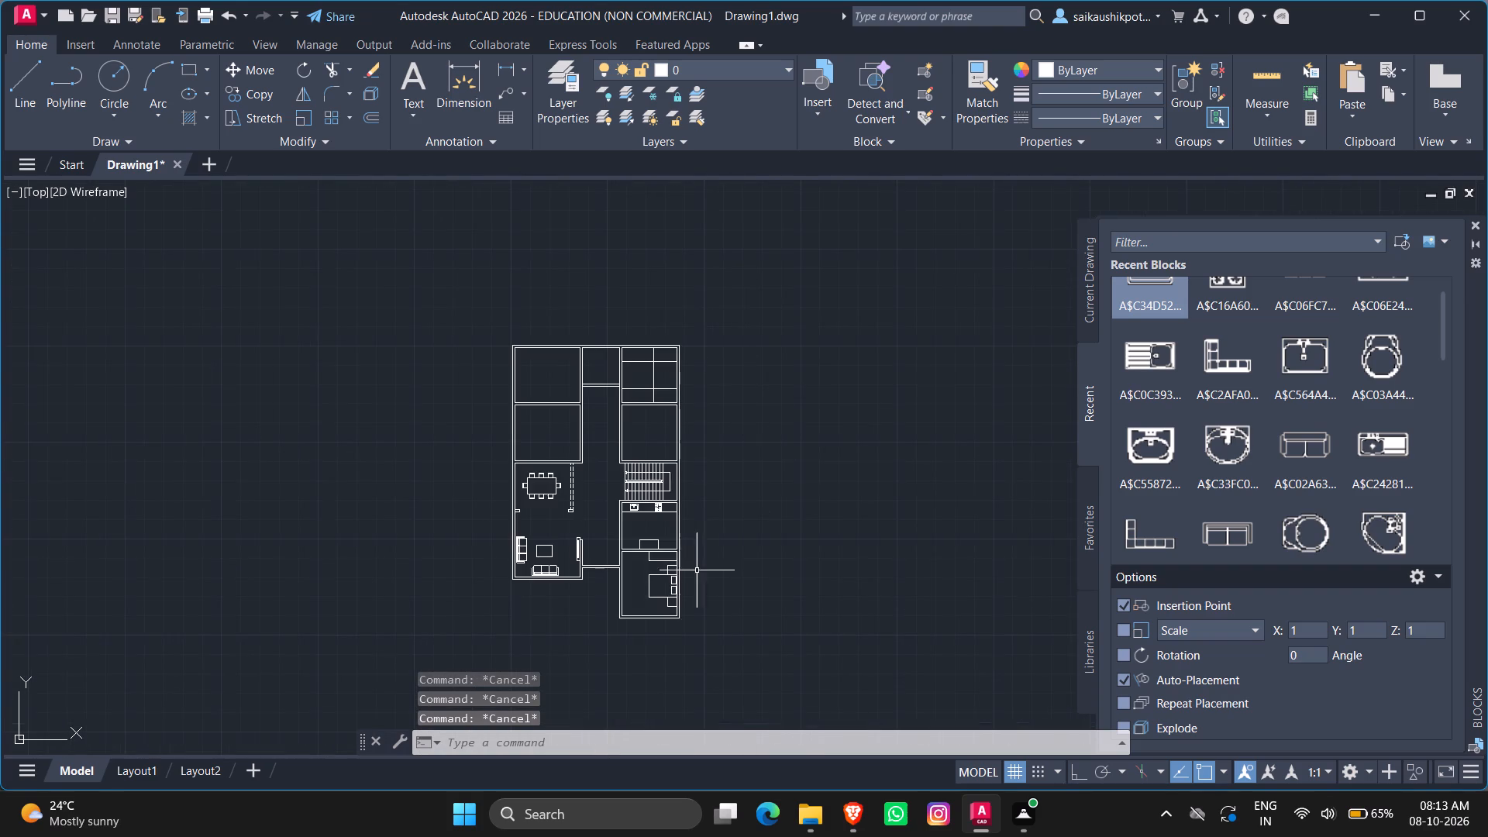
{"action": "scroll", "coordinate": [687, 577], "scroll_direction": "down", "scroll_amount": 1}
{"action": "scroll", "coordinate": [660, 646], "scroll_direction": "up", "scroll_amount": 2}
{"action": "scroll", "coordinate": [670, 463], "scroll_direction": "up", "scroll_amount": 2}
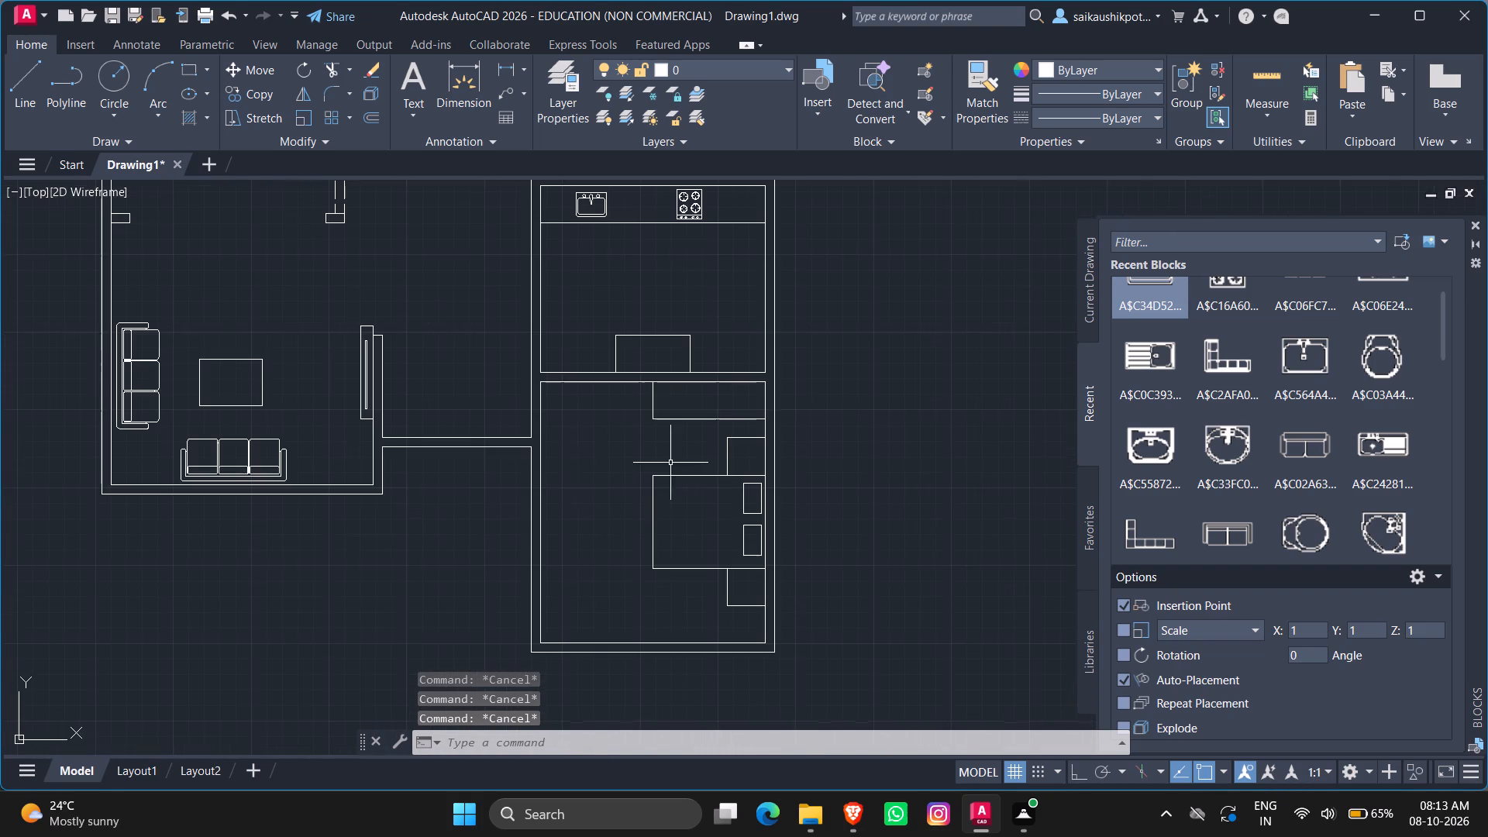
{"action": "left_click", "coordinate": [1265, 79]}
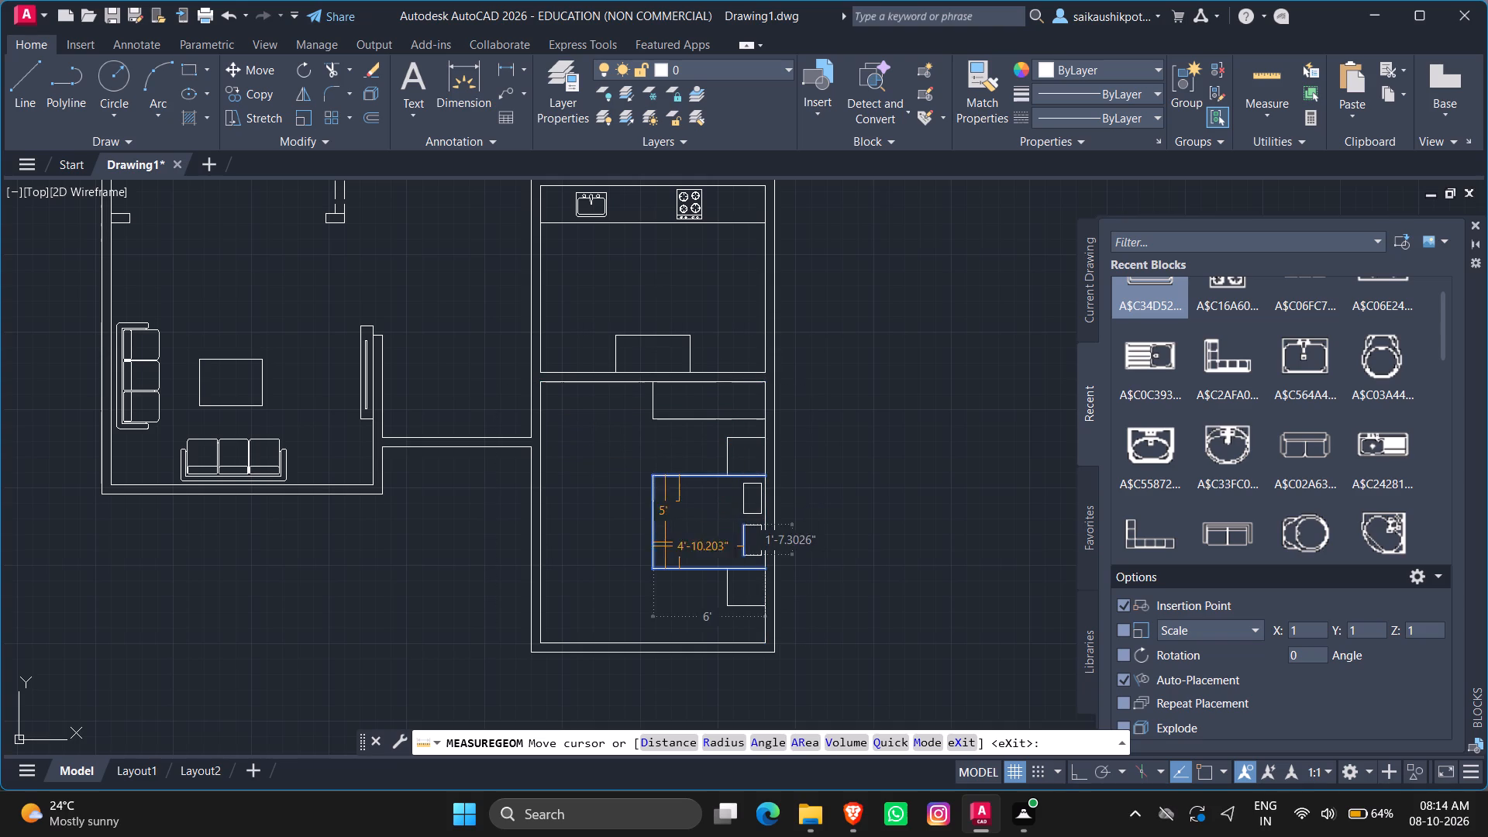
{"action": "key", "text": "Escape"}
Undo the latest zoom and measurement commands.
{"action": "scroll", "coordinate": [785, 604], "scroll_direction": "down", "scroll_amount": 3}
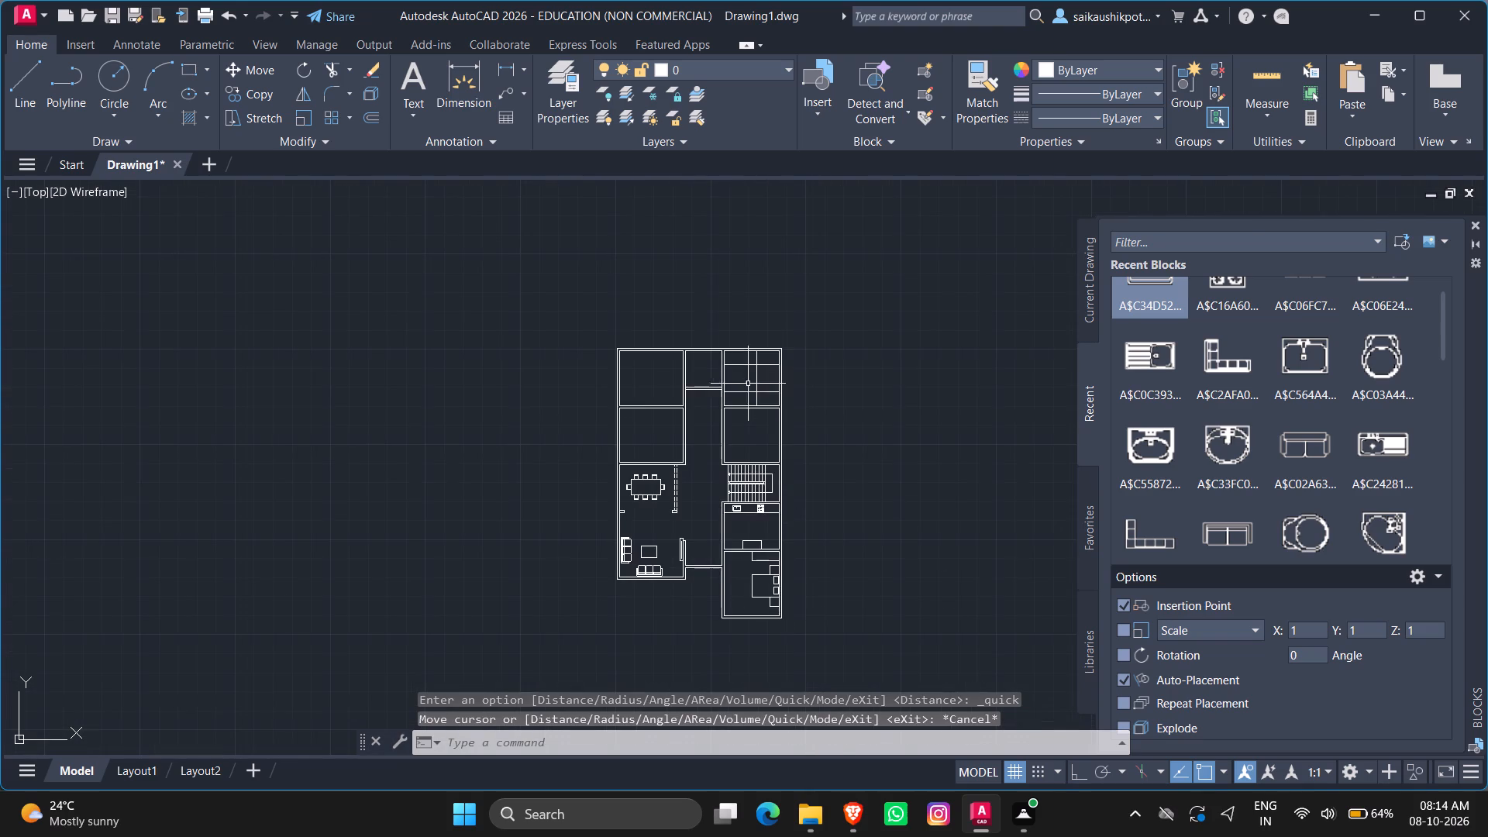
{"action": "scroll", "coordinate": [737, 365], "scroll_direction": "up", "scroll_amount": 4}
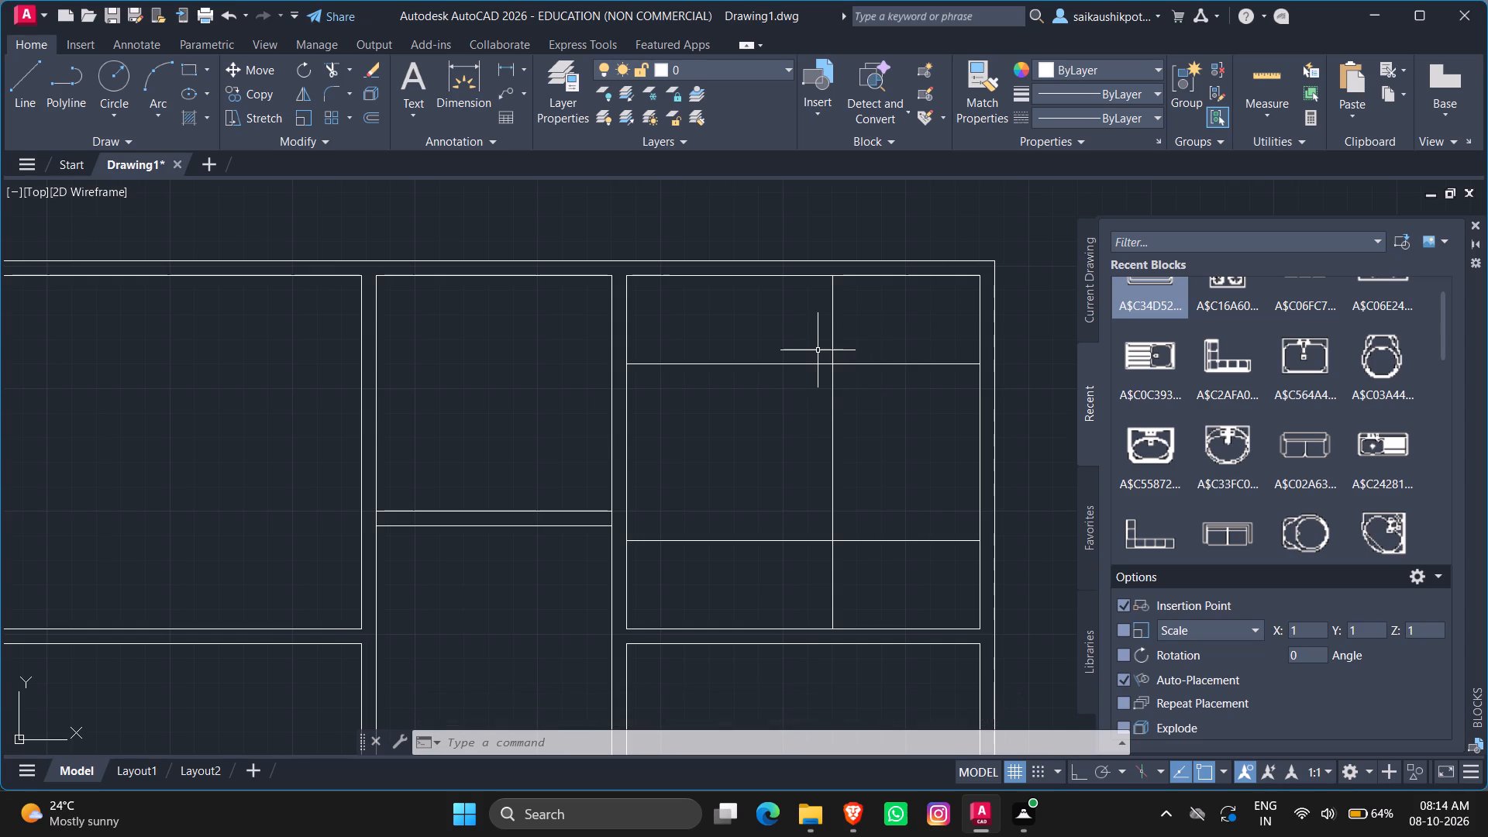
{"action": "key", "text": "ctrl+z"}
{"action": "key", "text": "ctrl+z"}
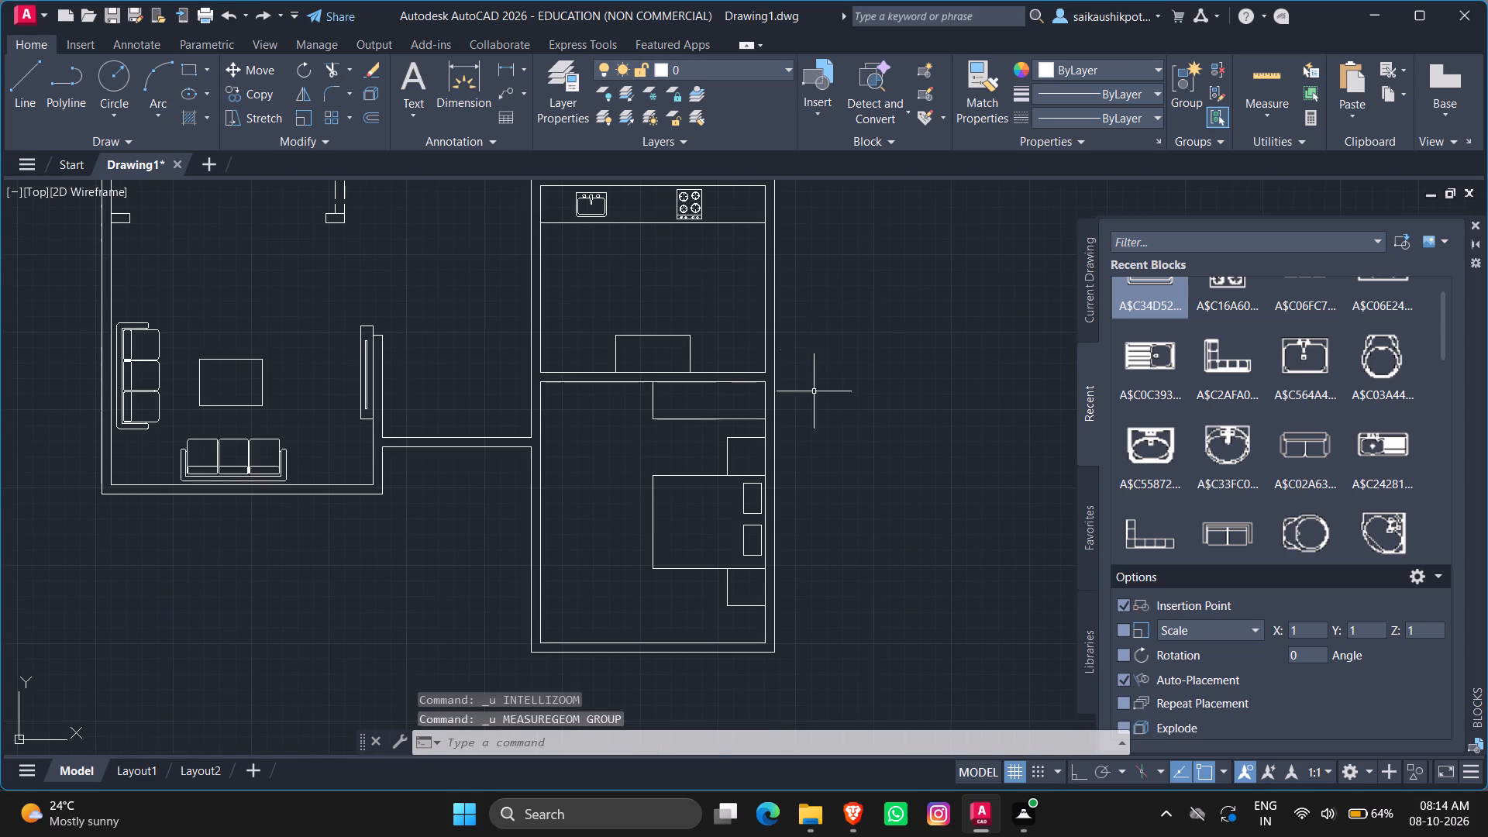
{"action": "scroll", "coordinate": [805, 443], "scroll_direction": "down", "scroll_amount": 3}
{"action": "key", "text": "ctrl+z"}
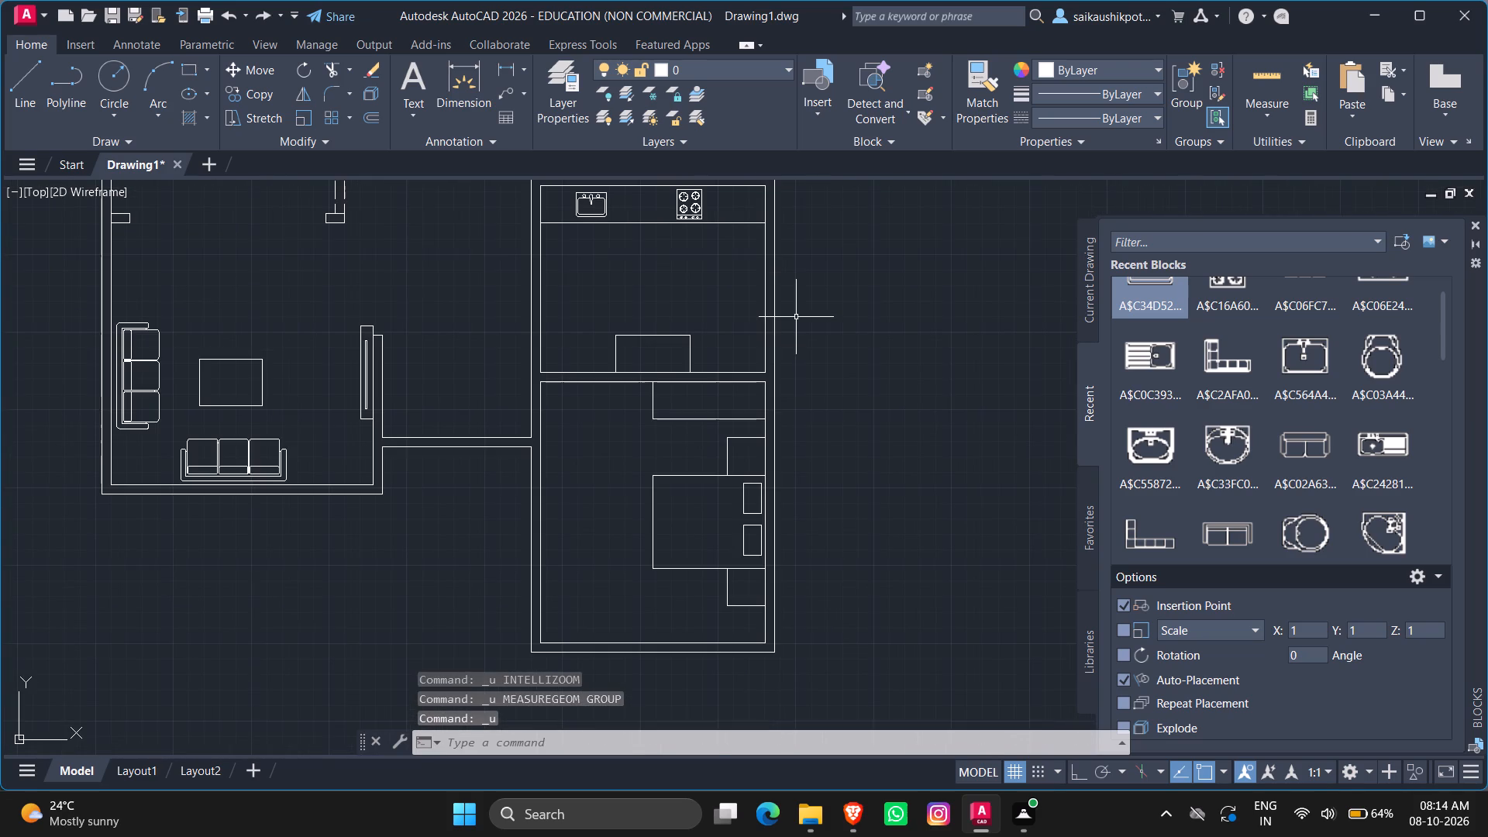
Trim both horizontal 3' offset lines left of the vertical 5' line in the top-right room, leaving the bed outline against the right wall.
{"action": "scroll", "coordinate": [783, 391], "scroll_direction": "down", "scroll_amount": 5}
{"action": "scroll", "coordinate": [737, 300], "scroll_direction": "up", "scroll_amount": 3}
{"action": "scroll", "coordinate": [881, 466], "scroll_direction": "up", "scroll_amount": 3}
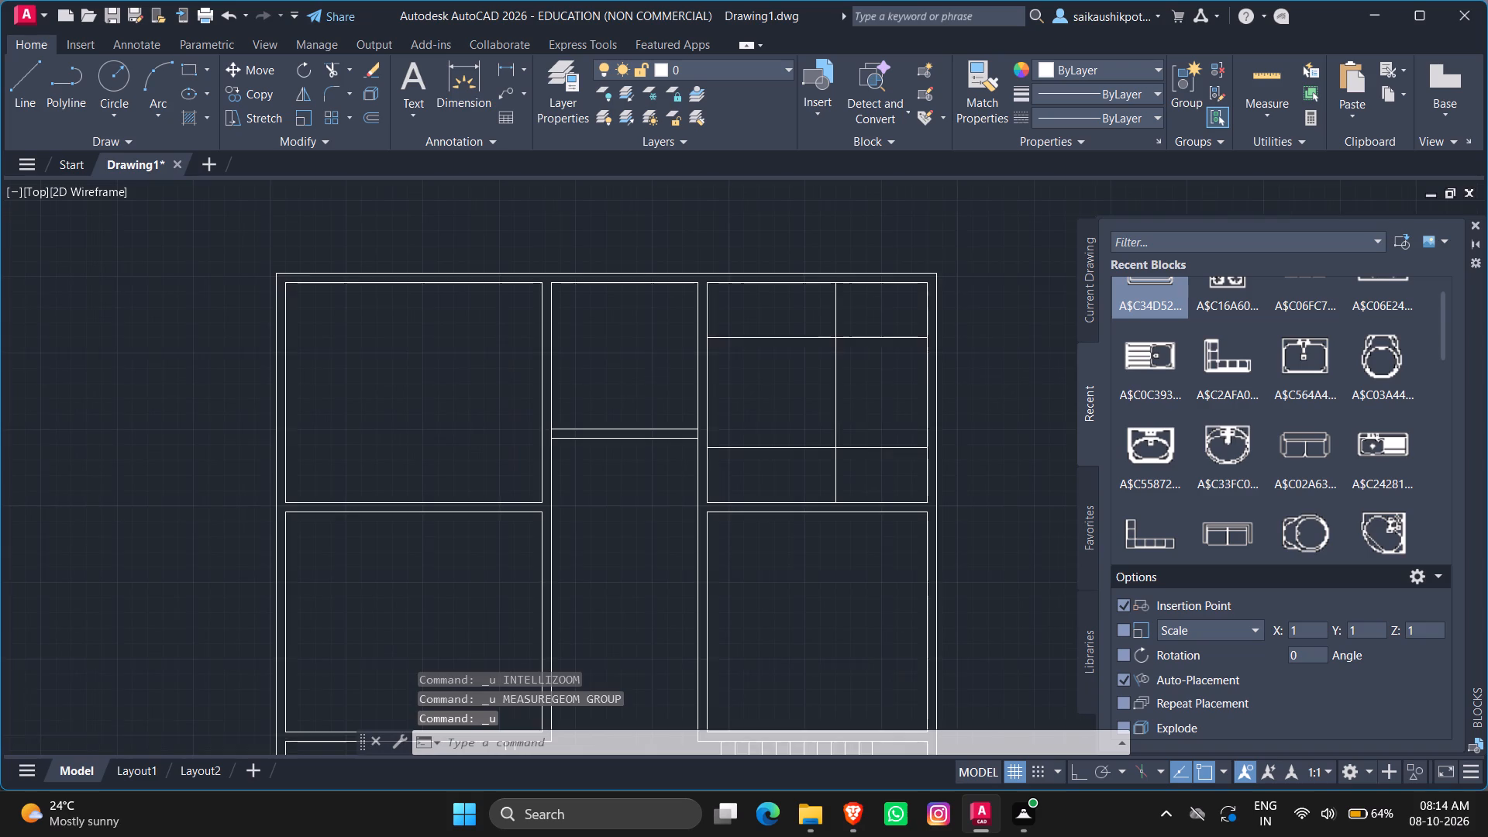
{"action": "scroll", "coordinate": [865, 414], "scroll_direction": "up", "scroll_amount": 1}
{"action": "scroll", "coordinate": [769, 460], "scroll_direction": "down", "scroll_amount": 2}
{"action": "type", "text": "TR"}
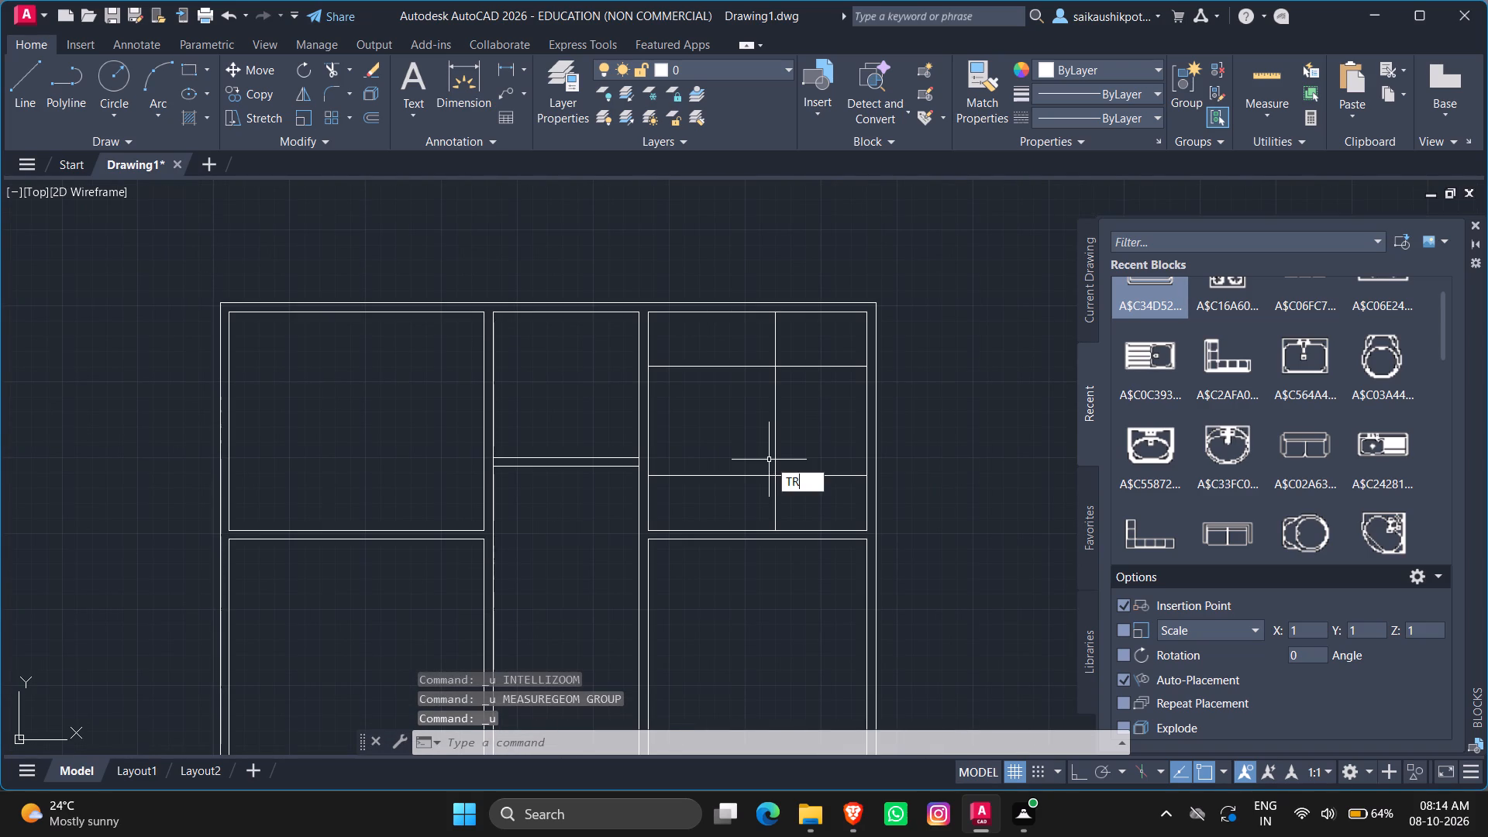
{"action": "key", "text": "Return"}
{"action": "key", "text": "Return"}
{"action": "left_click", "coordinate": [728, 515]}
{"action": "left_click", "coordinate": [708, 357]}
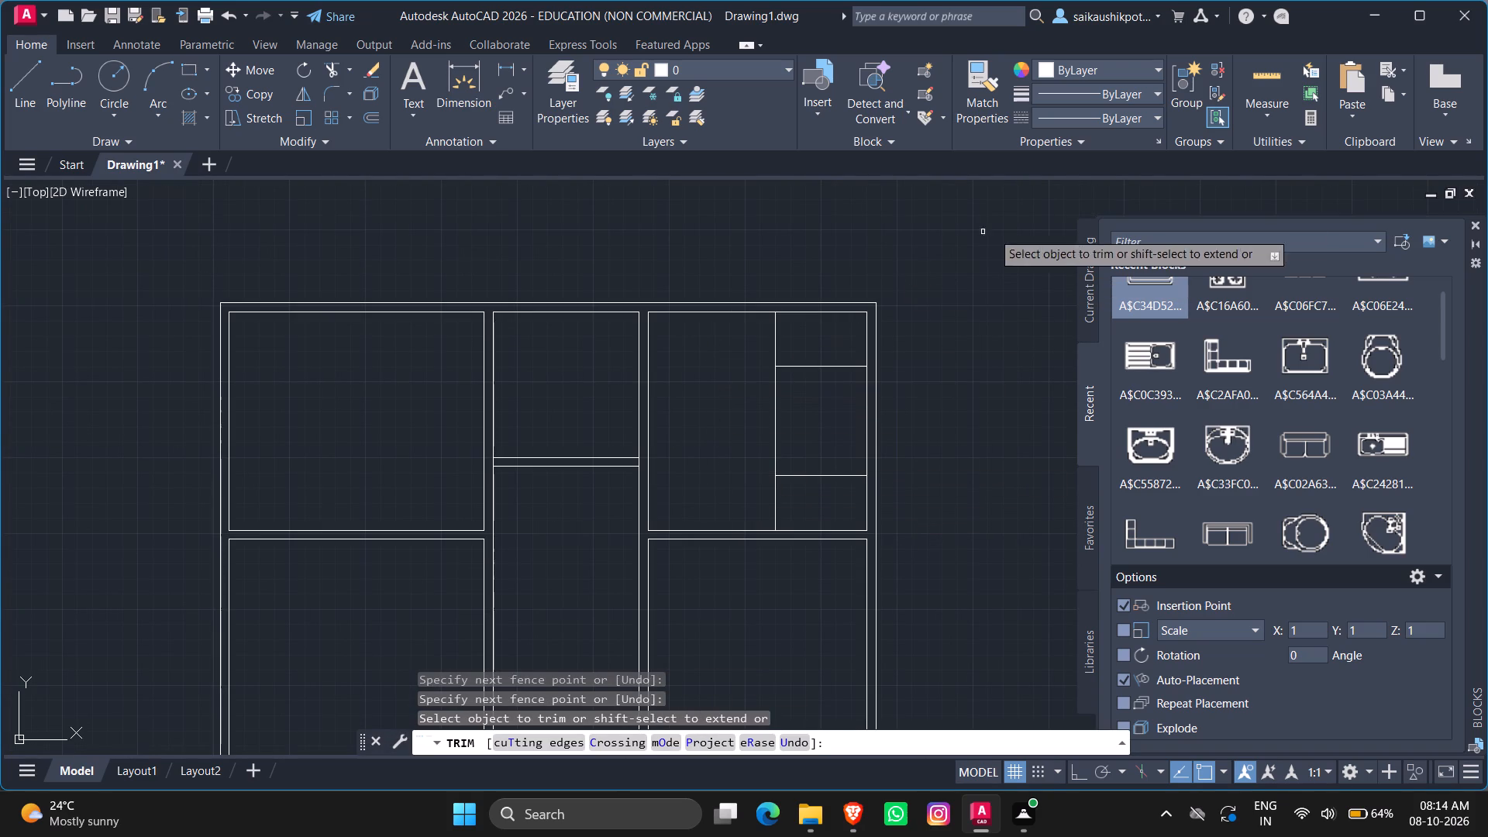
Quick-measure the bed outline and surrounding spaces in the top-right room.
{"action": "left_click", "coordinate": [1273, 83]}
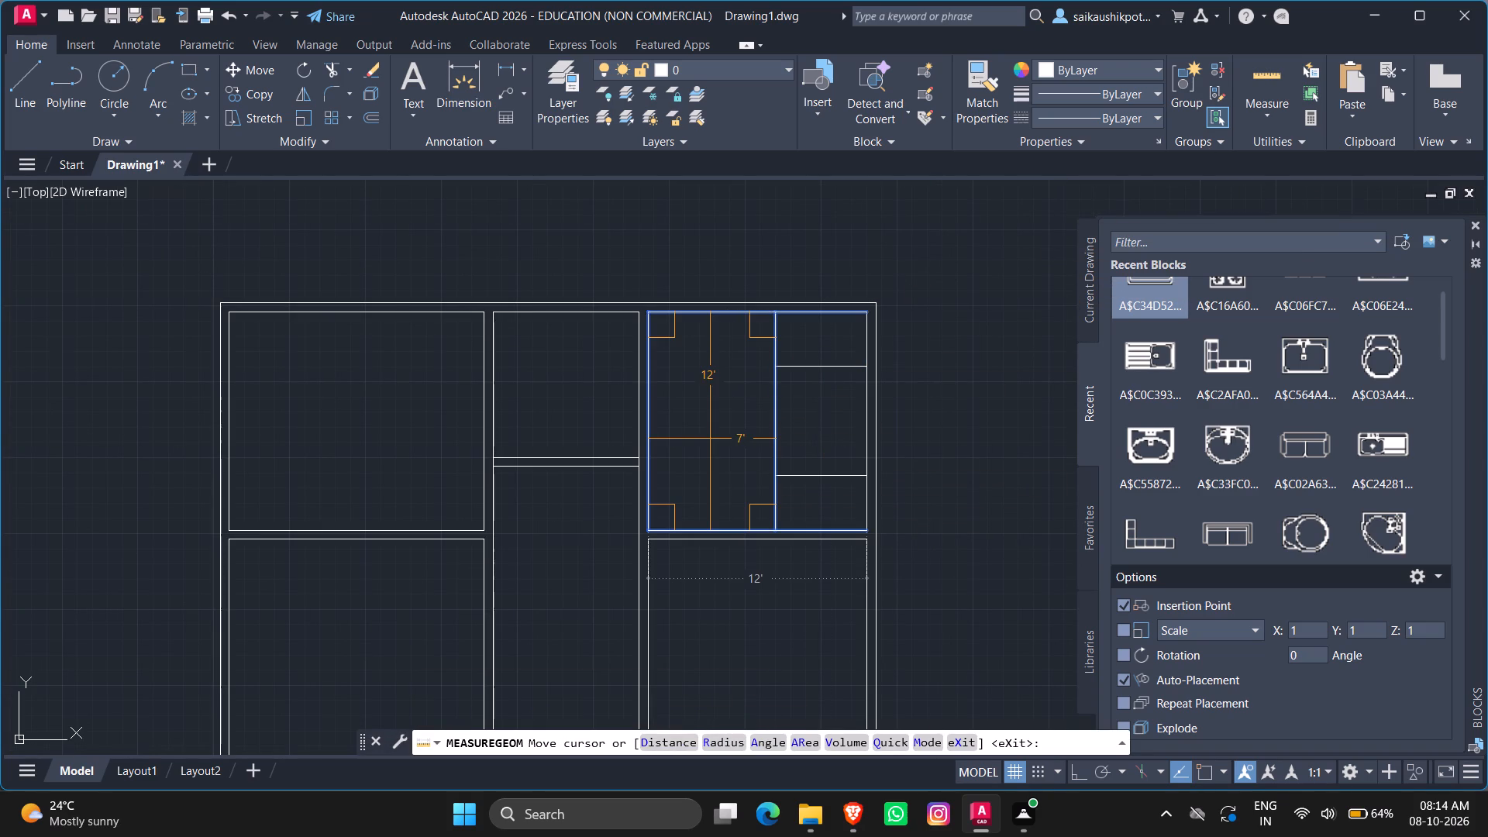
{"action": "key", "text": "Escape"}
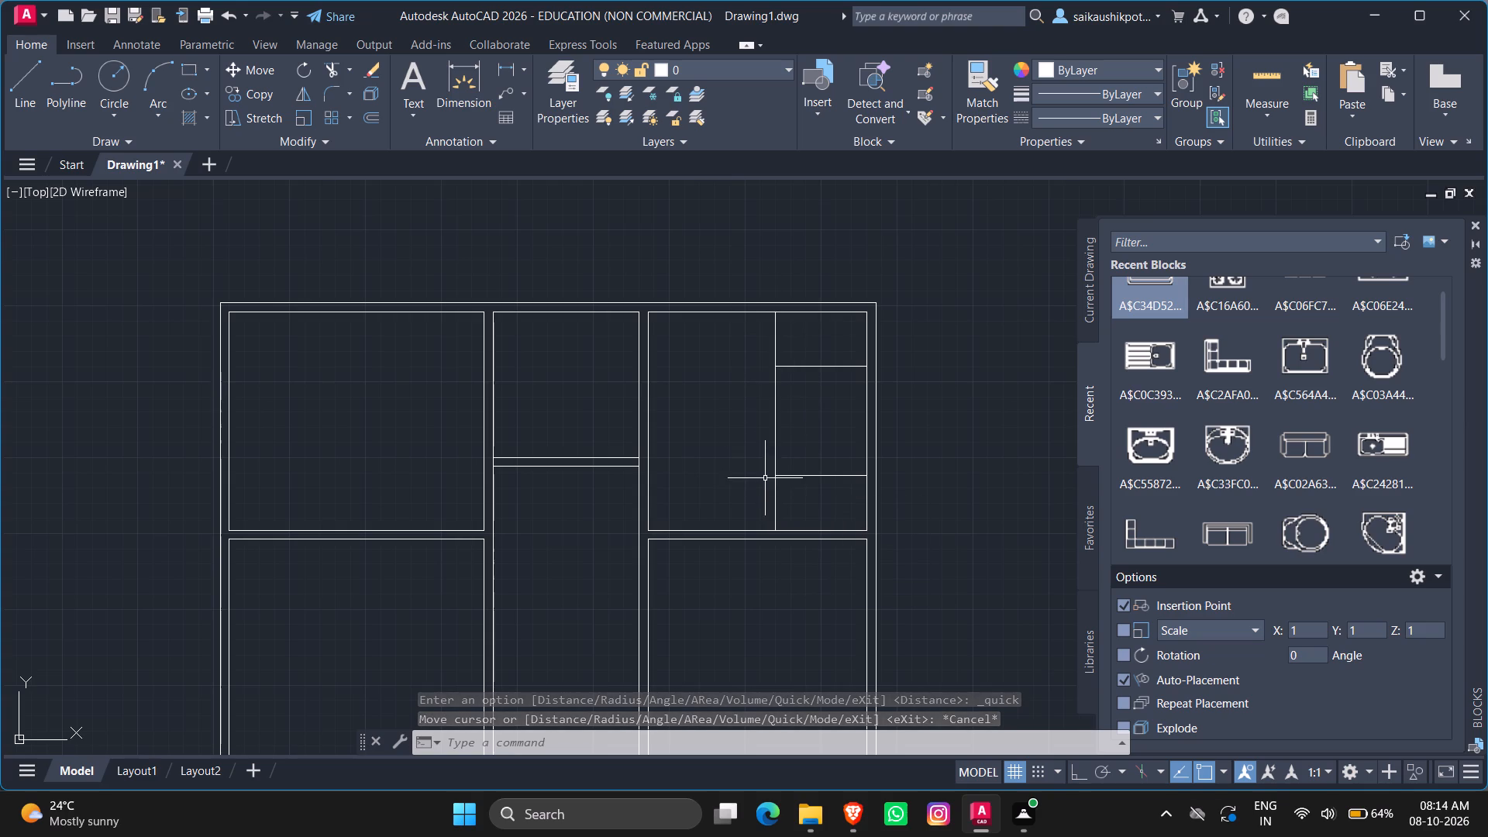
{"action": "scroll", "coordinate": [790, 439], "scroll_direction": "up", "scroll_amount": 1}
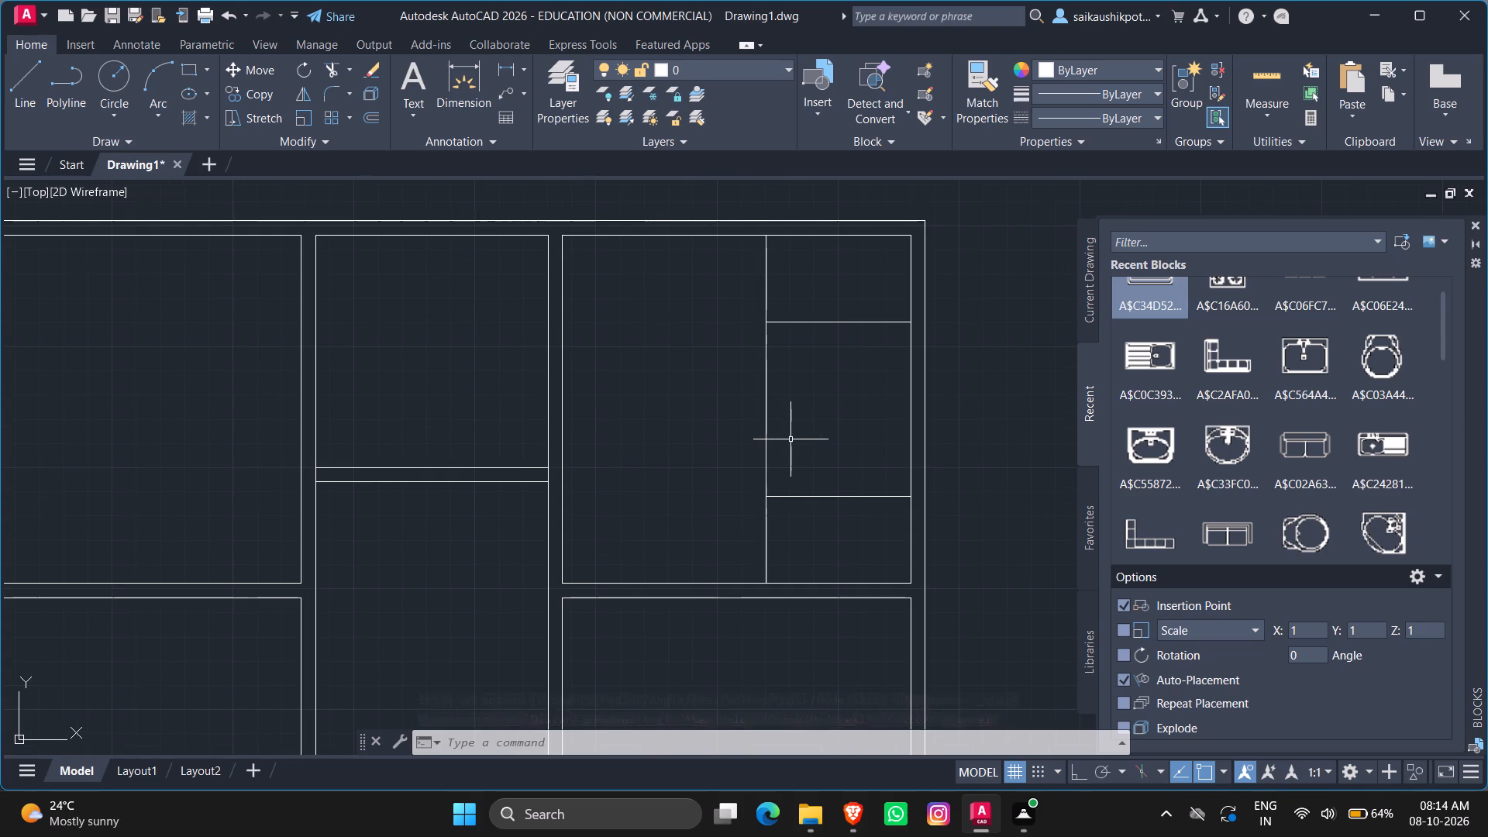
{"action": "left_click", "coordinate": [1250, 79]}
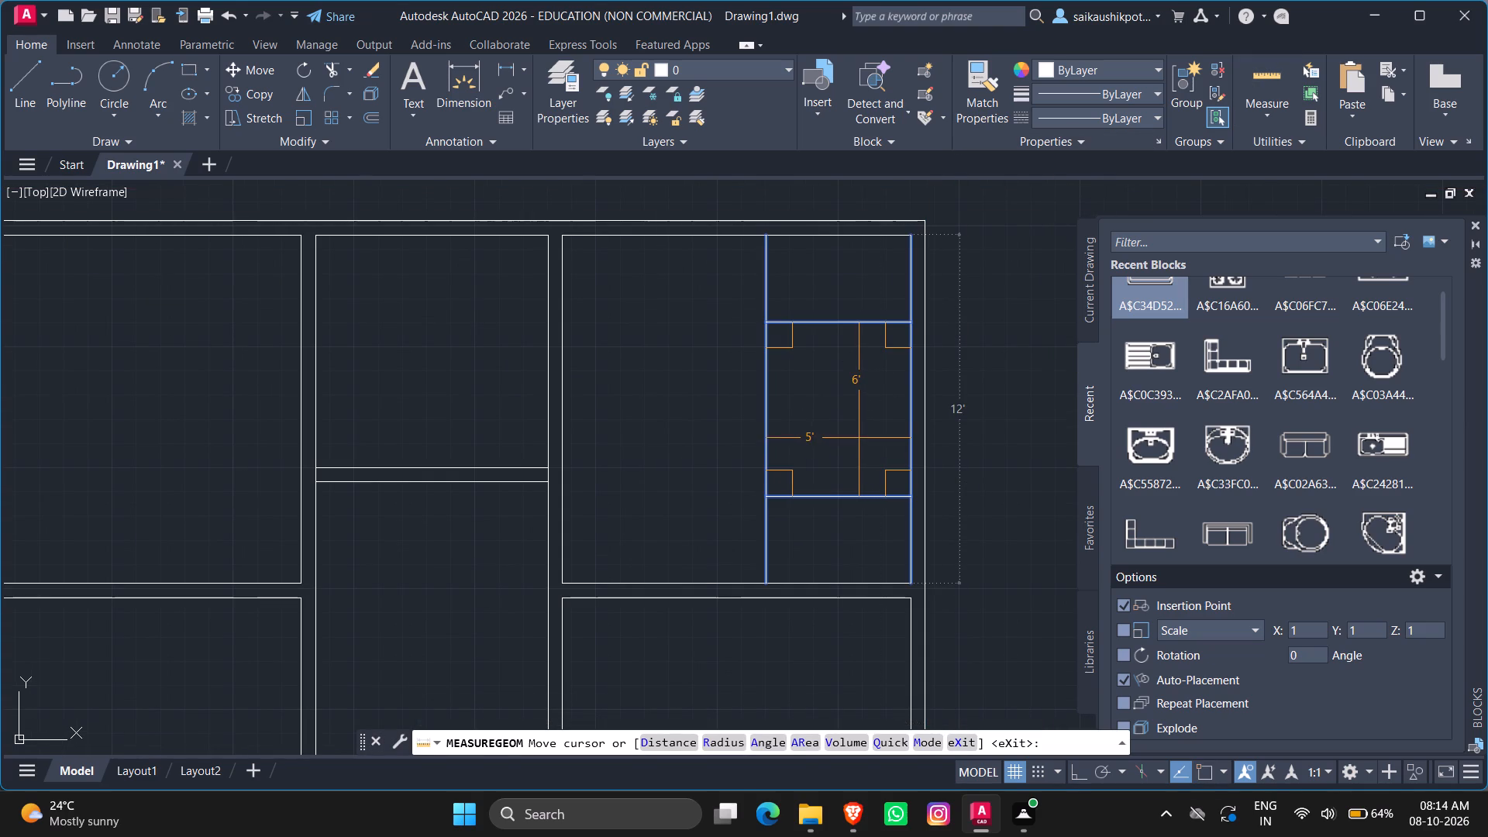
{"action": "key", "text": "Escape"}
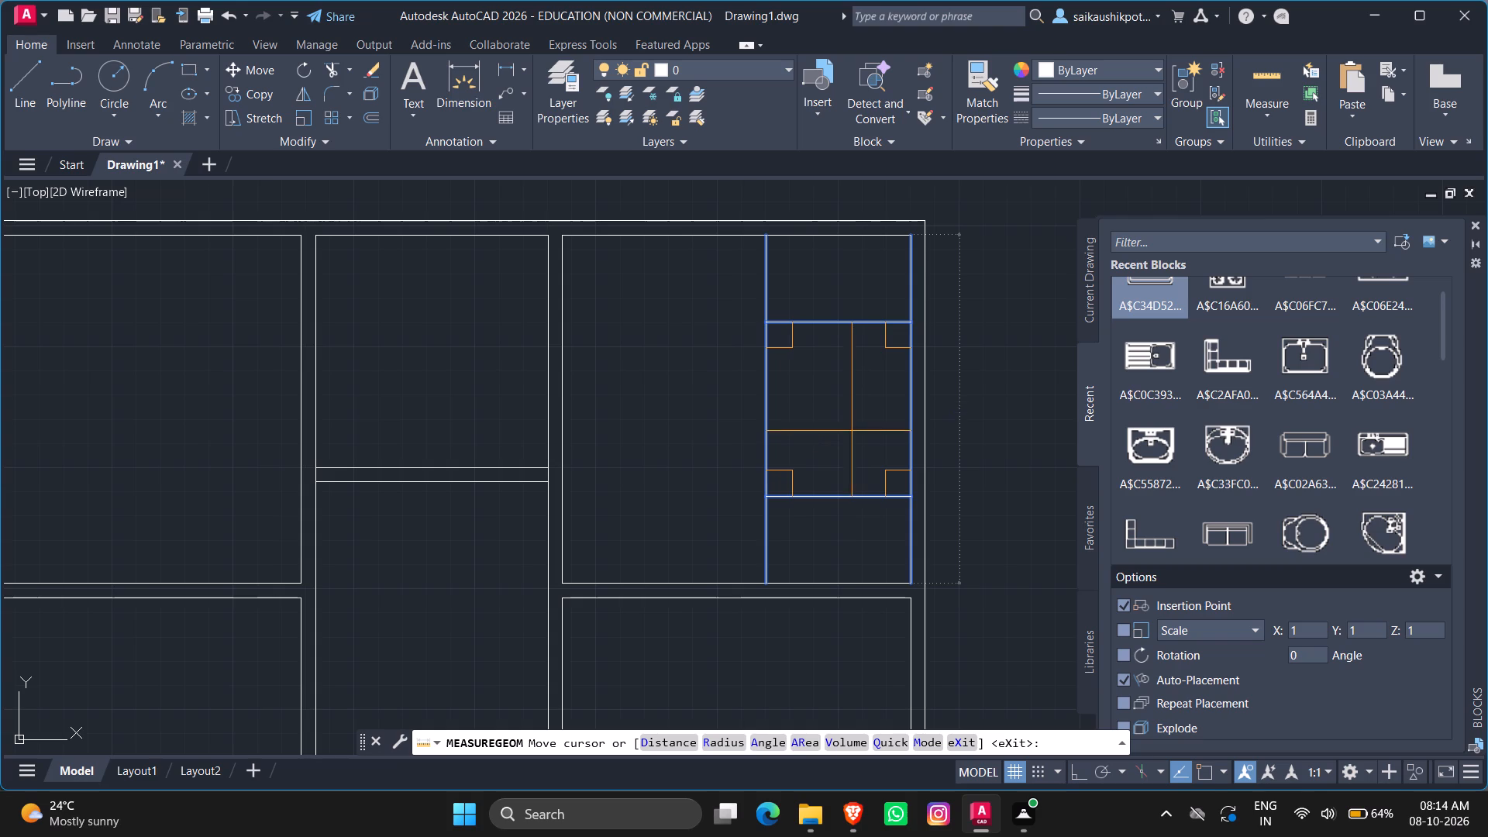
Erase the bed outline's vertical line and two horizontal lines in the top-right room.
{"action": "left_click", "coordinate": [811, 440]}
{"action": "left_click", "coordinate": [580, 383]}
{"action": "key", "text": "Delete"}
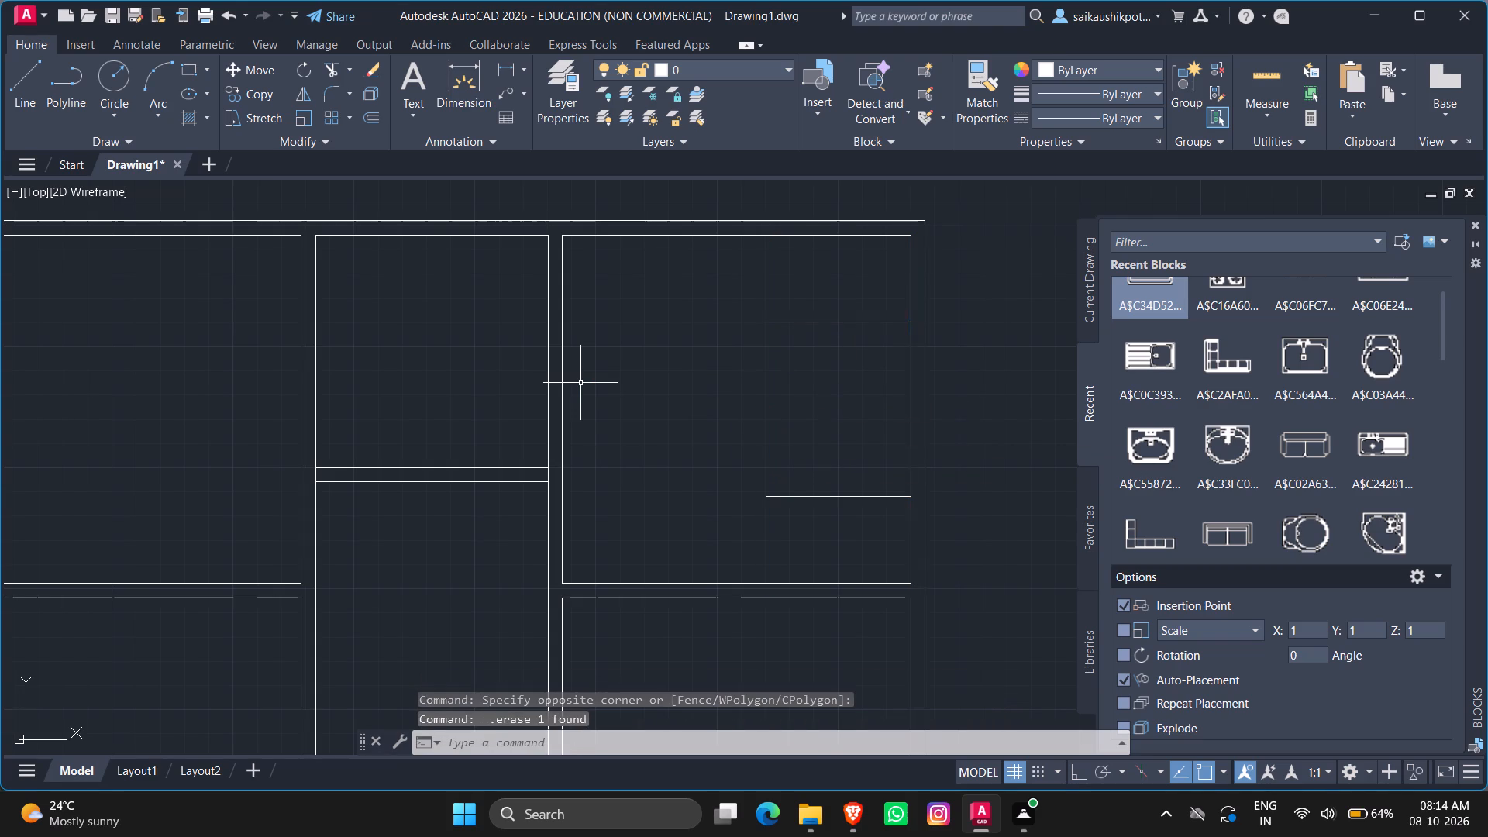
{"action": "left_click", "coordinate": [823, 567]}
{"action": "left_click", "coordinate": [788, 304]}
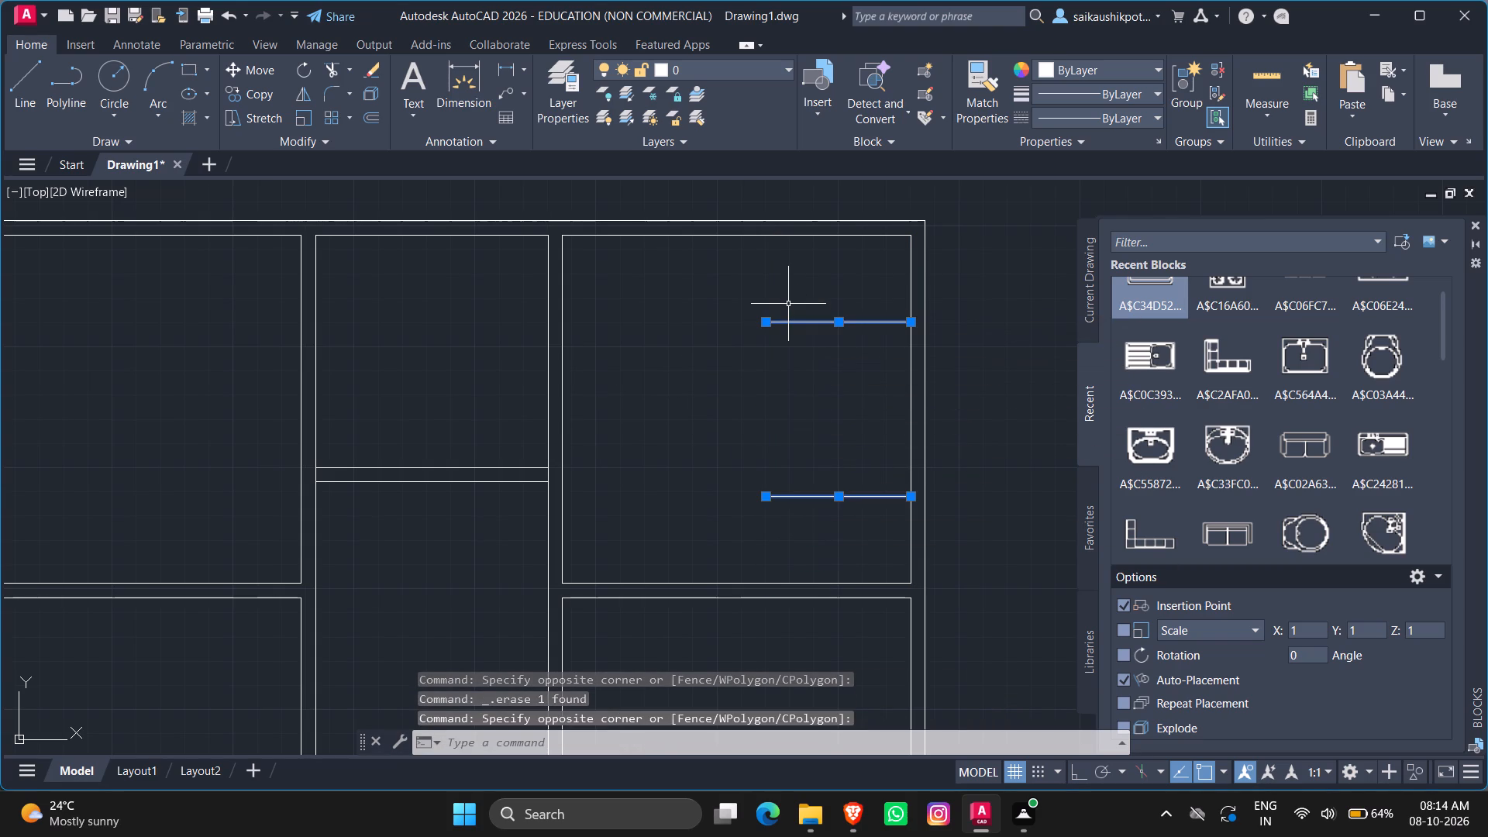
{"action": "key", "text": "Delete"}
{"action": "key", "text": "Escape"}
{"action": "key", "text": "Escape"}
Offset the top-right room's inner right wall line 6' into the room.
{"action": "key", "text": "o"}
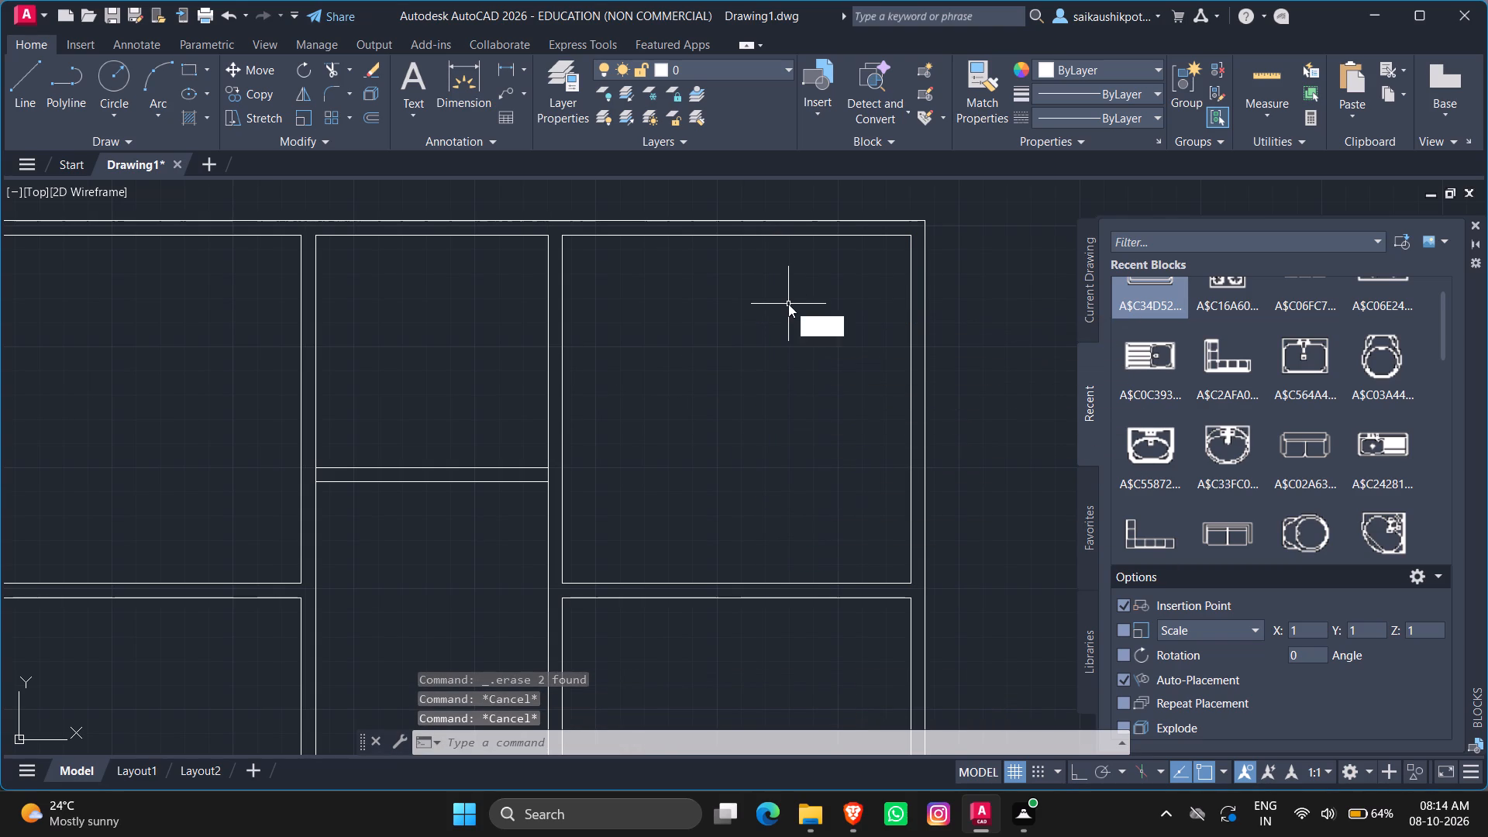
{"action": "key", "text": "Return"}
{"action": "type", "text": "6'"}
{"action": "key", "text": "Return"}
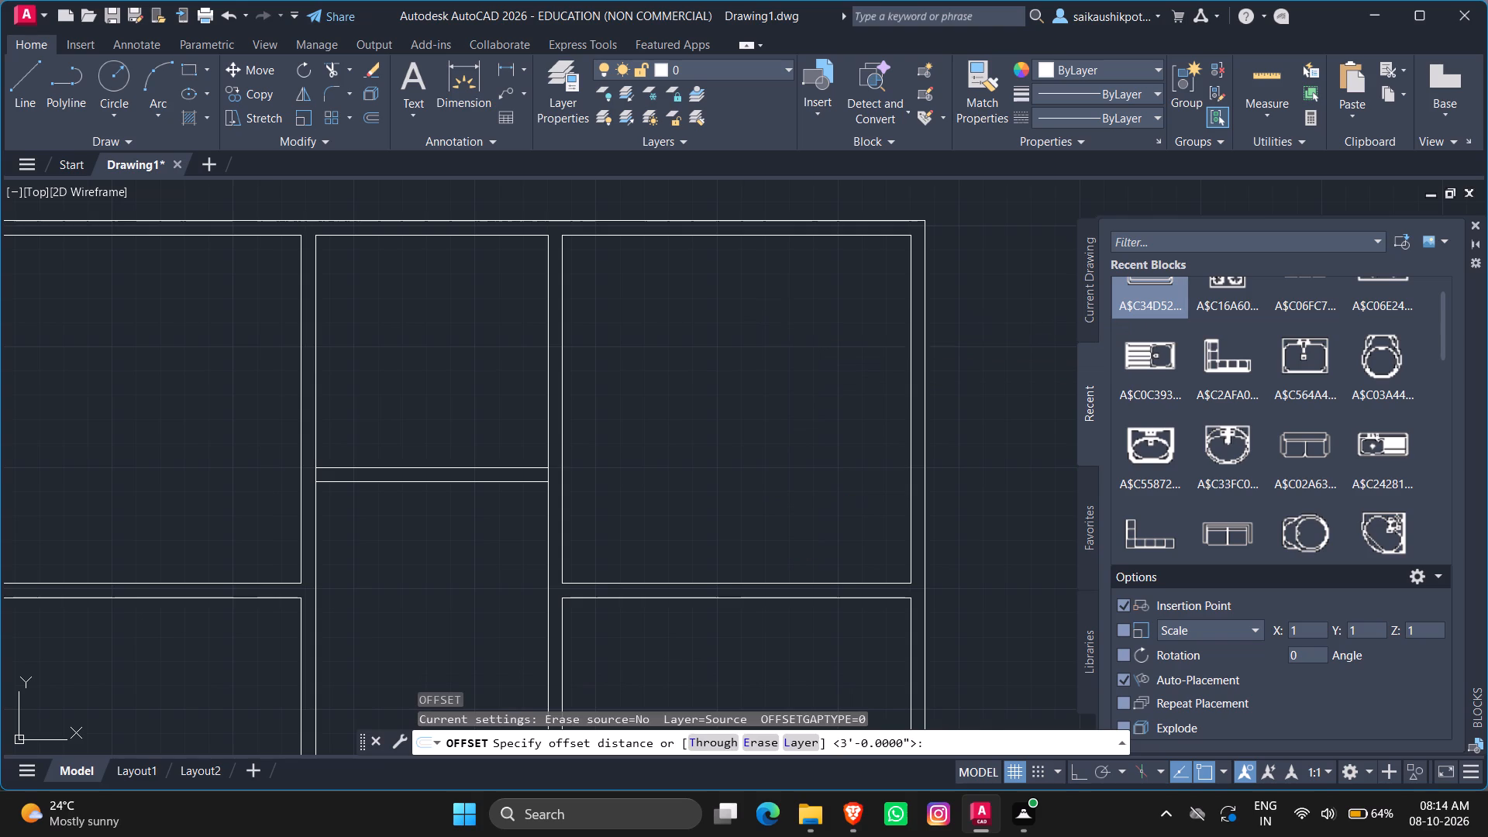
{"action": "left_click", "coordinate": [910, 439]}
{"action": "left_click", "coordinate": [787, 453]}
{"action": "key", "text": "Escape"}
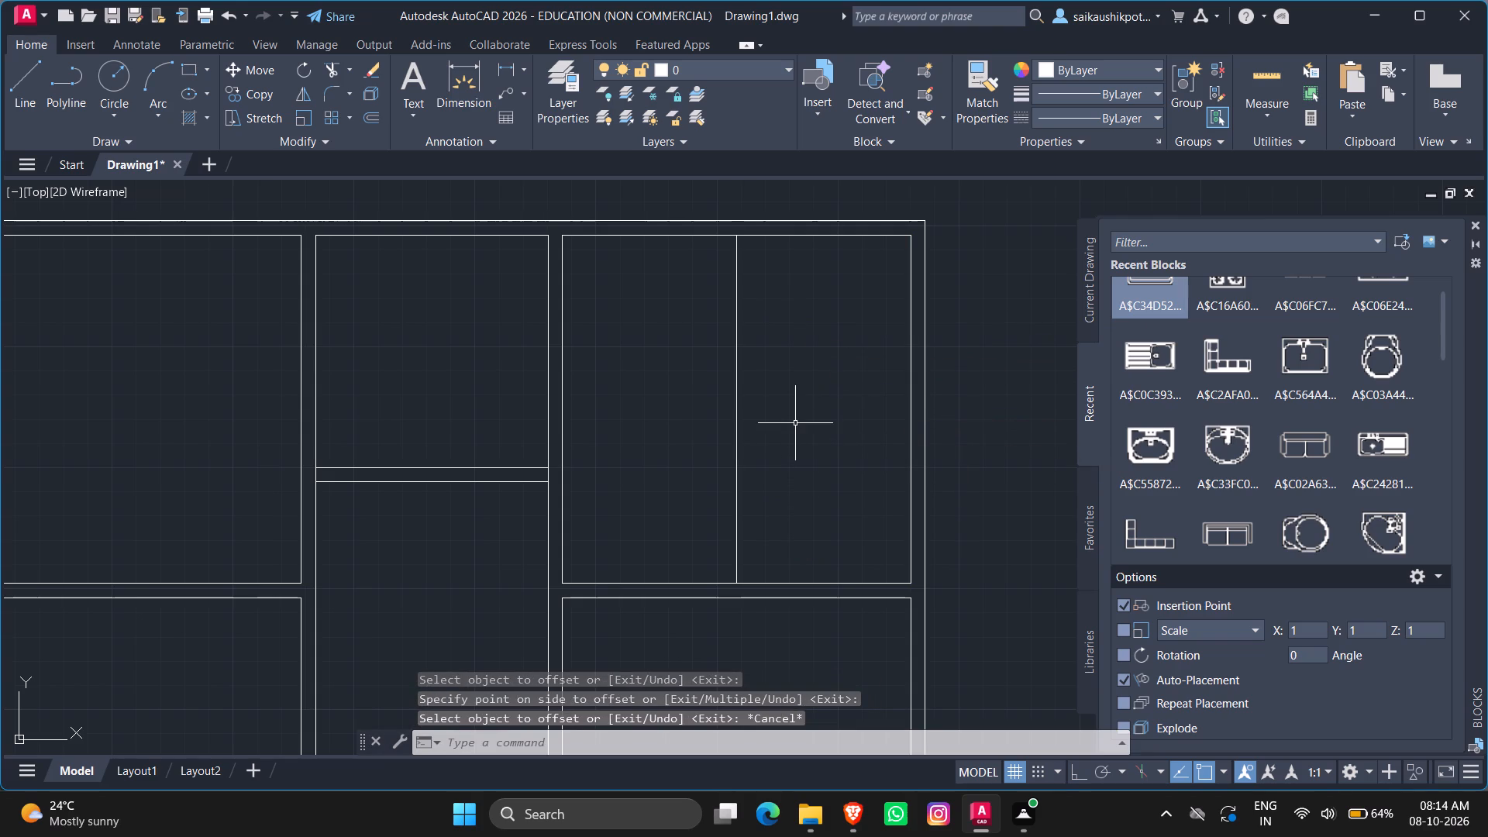
{"action": "key", "text": "Escape"}
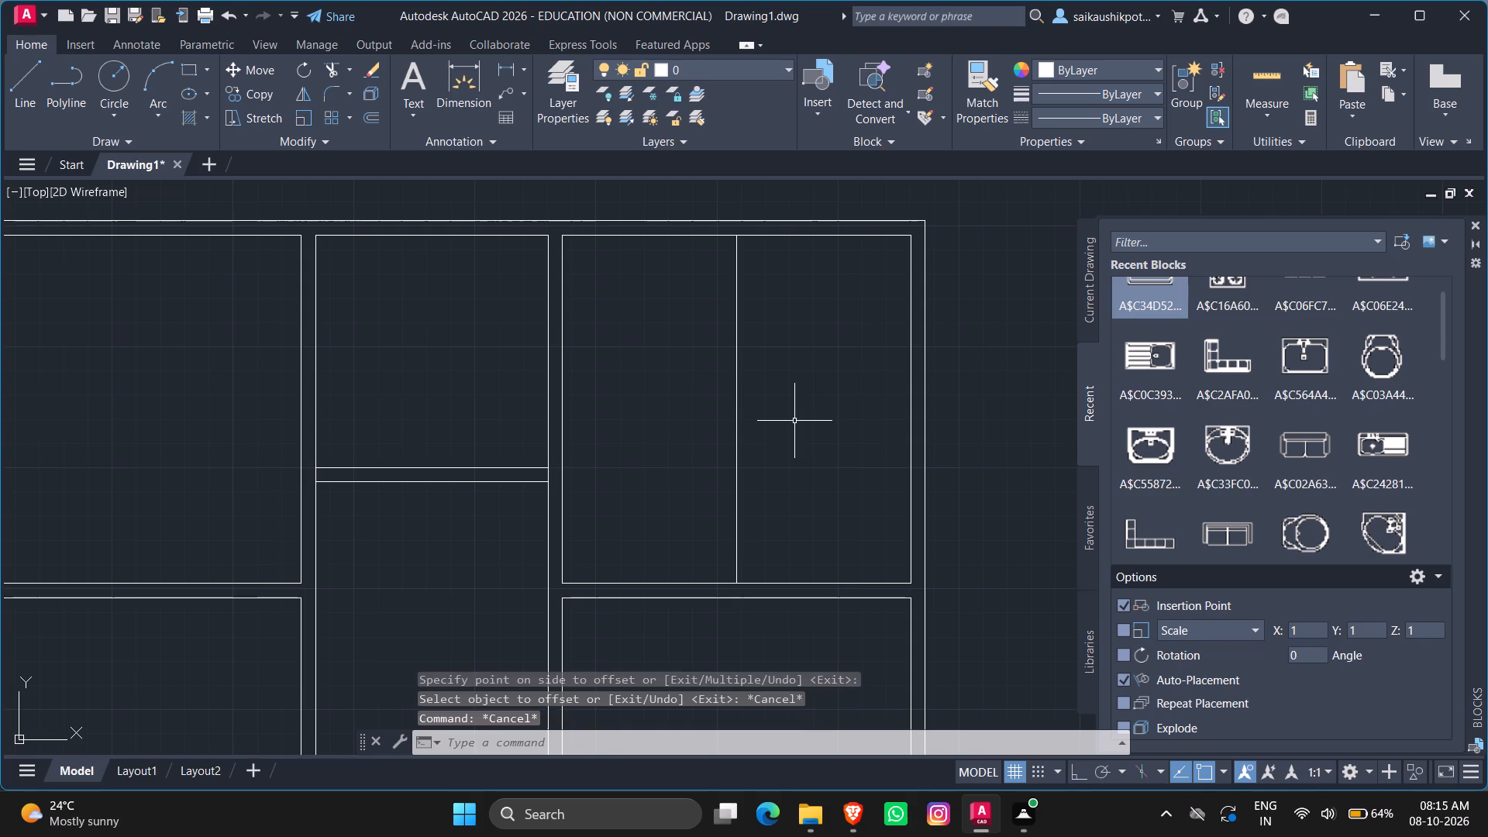
Offset the top-right room's inner top and bottom wall lines 3' each into the room.
{"action": "key", "text": "o"}
{"action": "key", "text": "Return"}
{"action": "key", "text": "3"}
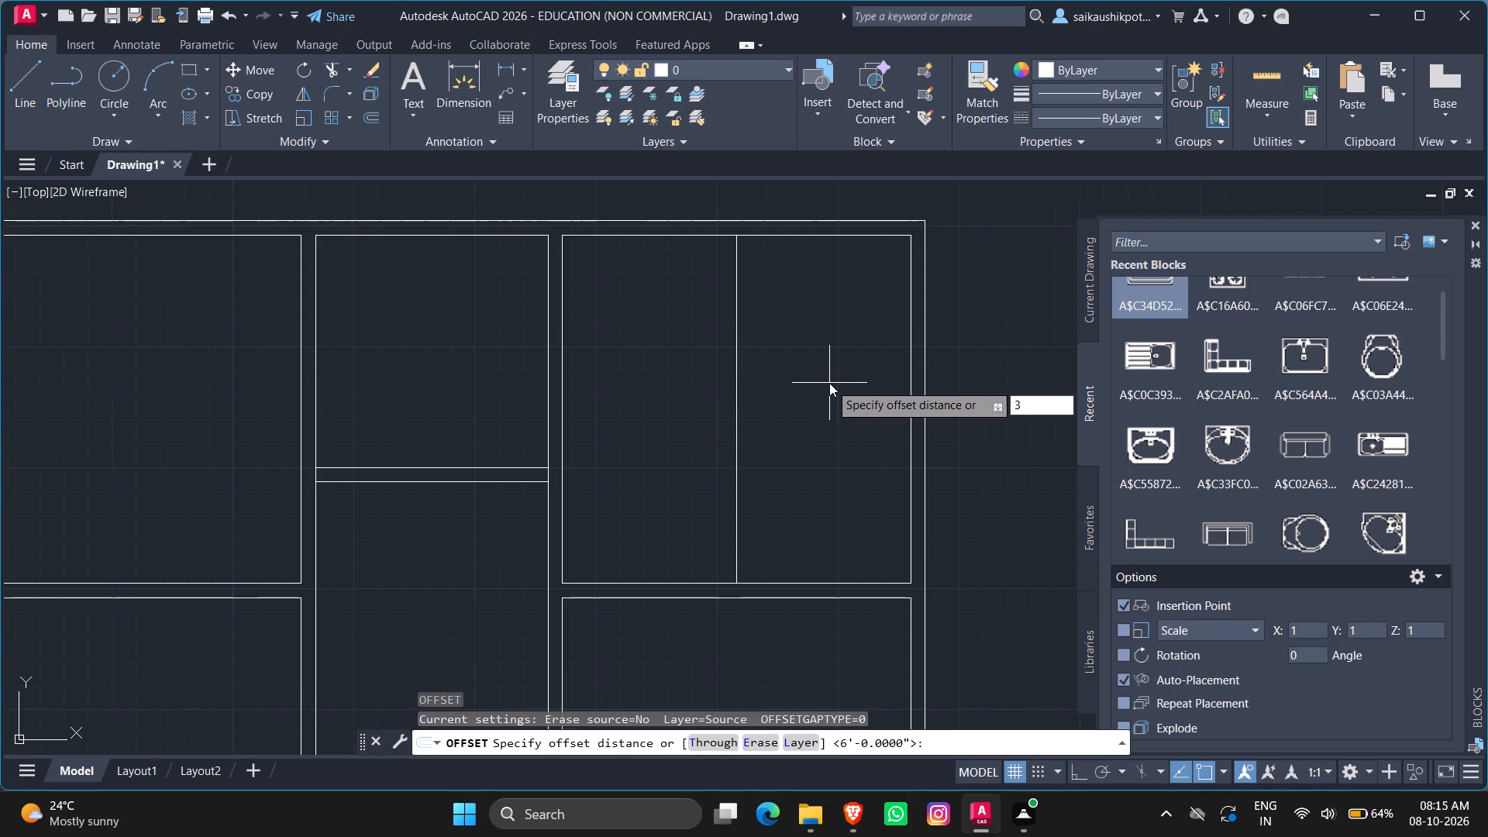
{"action": "key", "text": "apostrophe"}
{"action": "key", "text": "Return"}
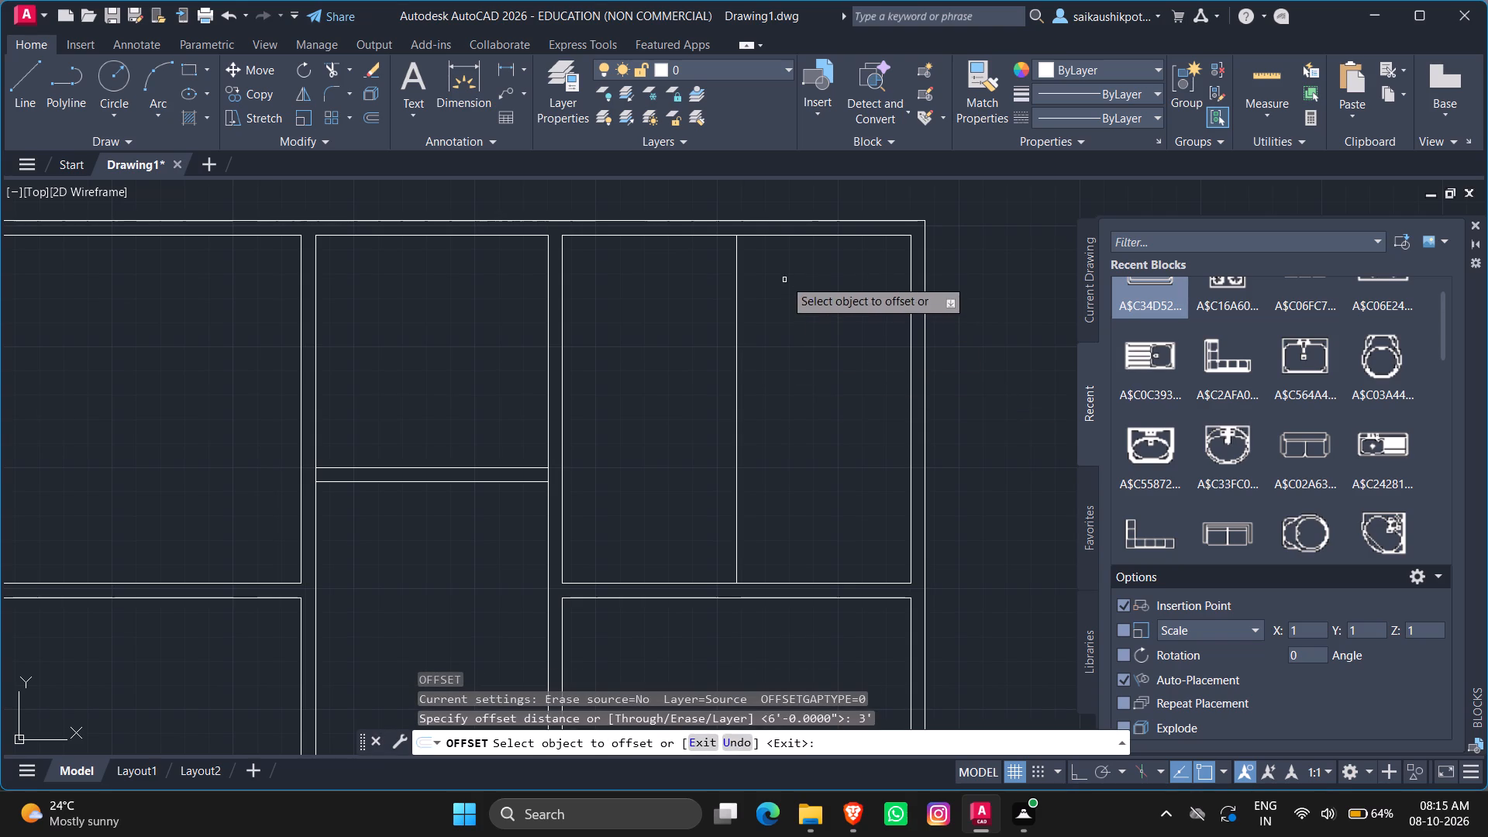
{"action": "left_click", "coordinate": [768, 232]}
{"action": "left_click", "coordinate": [812, 340]}
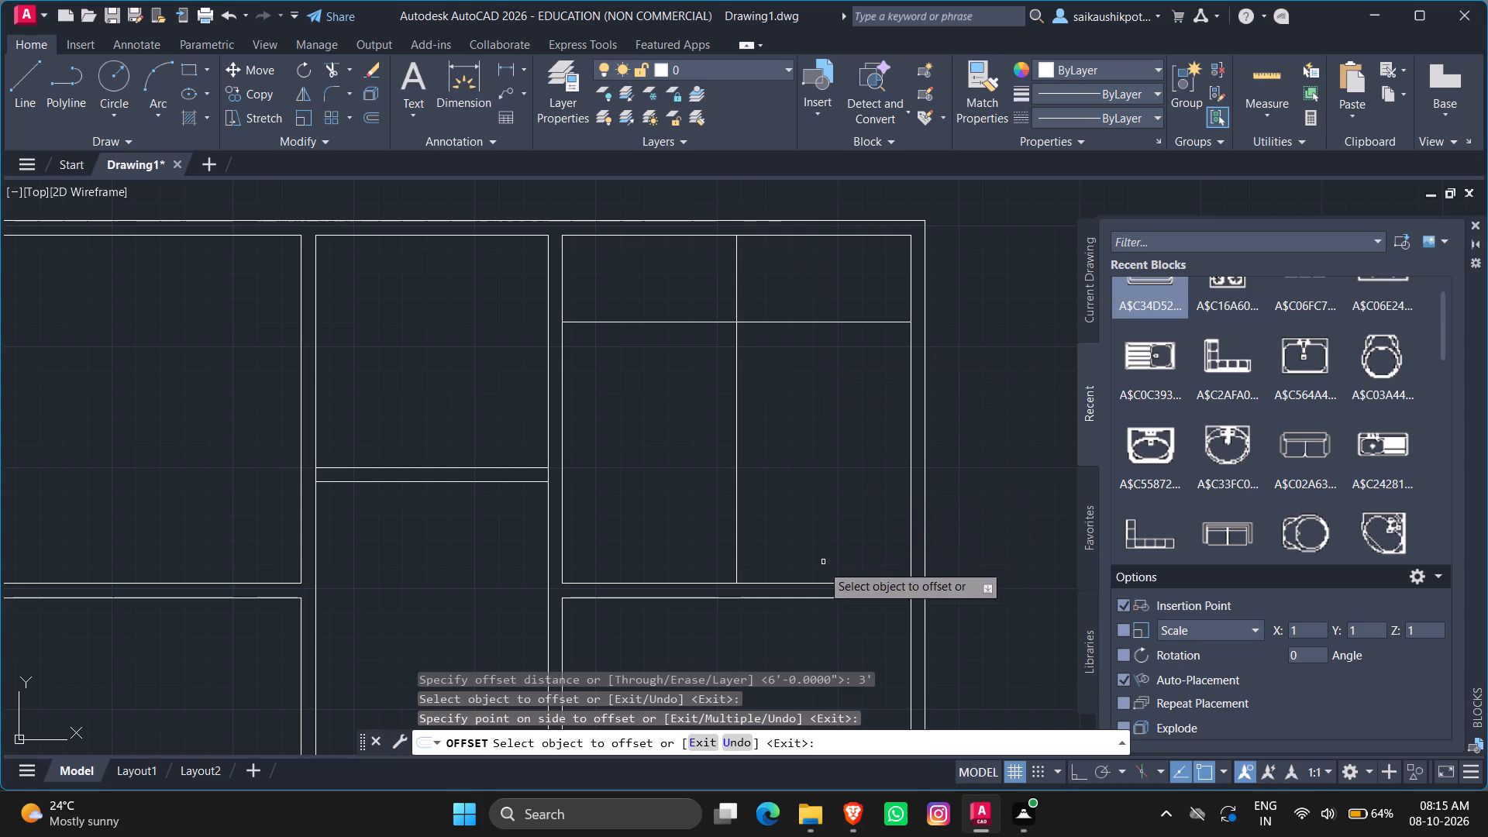
{"action": "left_click", "coordinate": [812, 582]}
{"action": "left_click", "coordinate": [797, 484]}
{"action": "key", "text": "Escape"}
{"action": "key", "text": "Escape"}
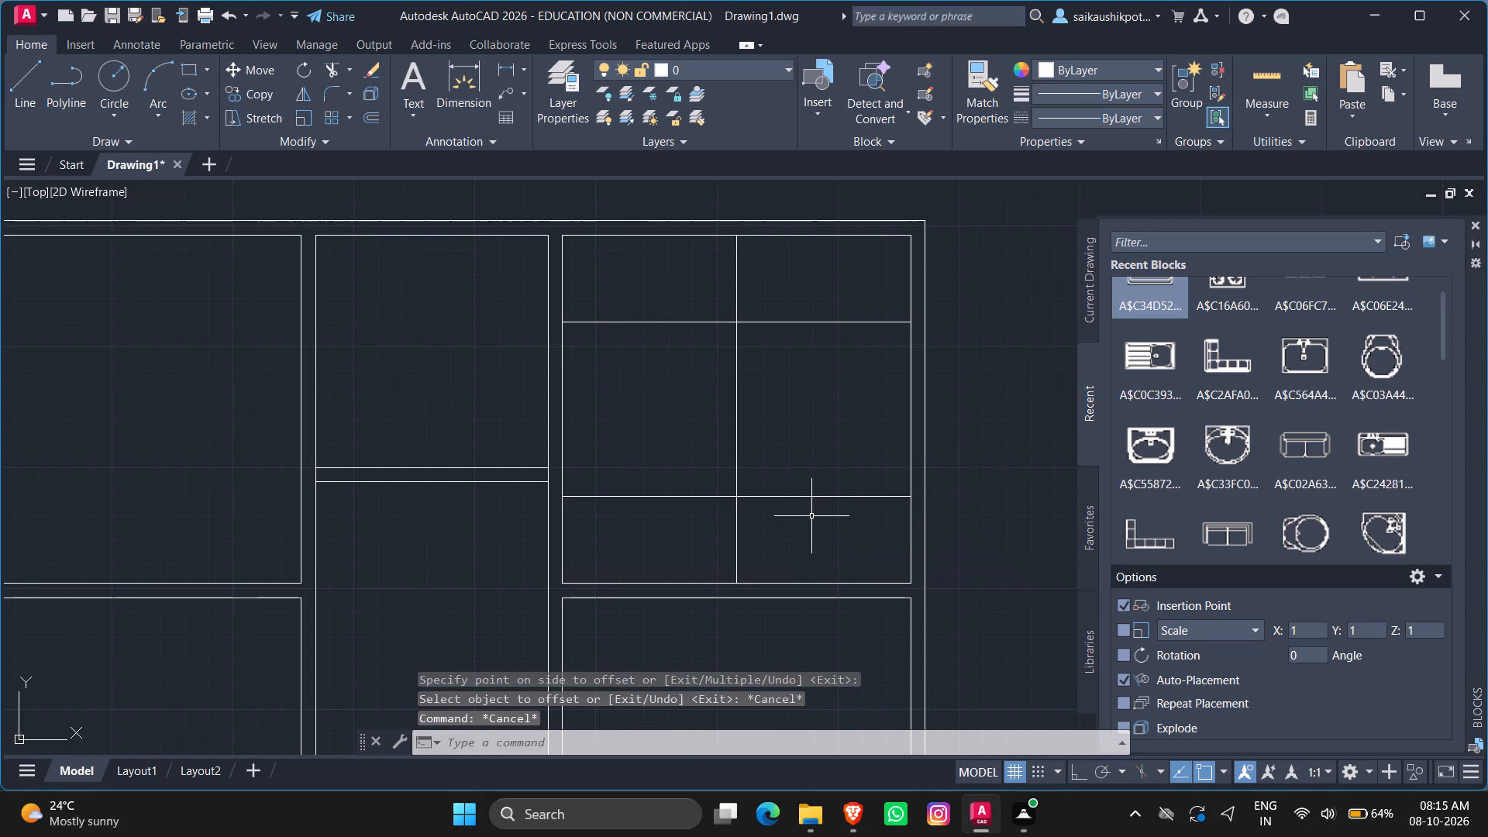
Trim the excess offset lines in the top-right room, leaving a closed bed outline against the right wall.
{"action": "type", "text": "TR"}
{"action": "key", "text": "Return"}
{"action": "key", "text": "Return"}
{"action": "left_click_drag", "start_coordinate": [804, 532], "coordinate": [780, 534]}
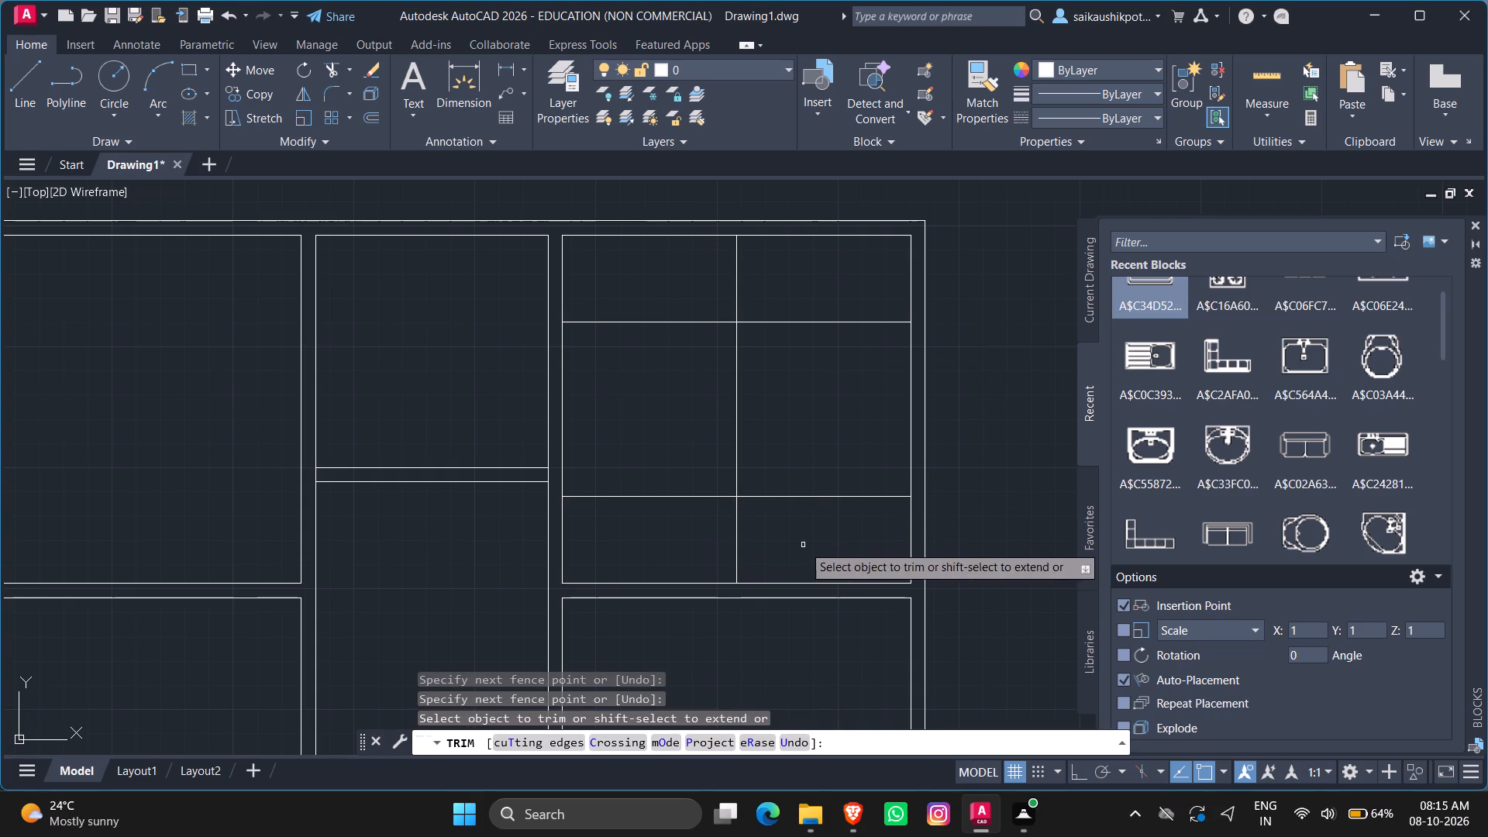
{"action": "left_click_drag", "start_coordinate": [801, 546], "coordinate": [769, 276]}
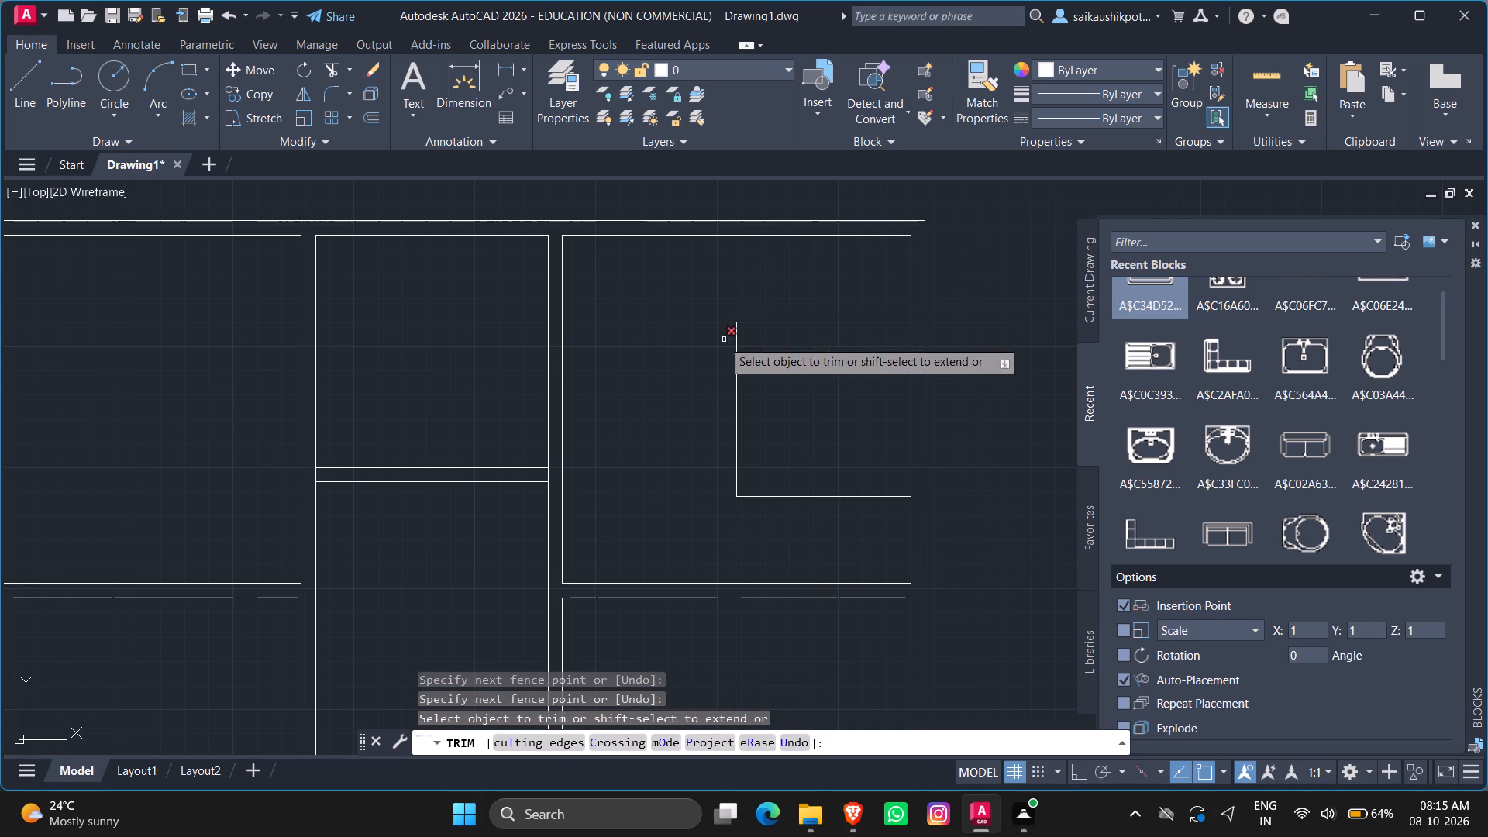
{"action": "key", "text": "Escape"}
{"action": "key", "text": "Escape"}
{"action": "key", "text": "Escape"}
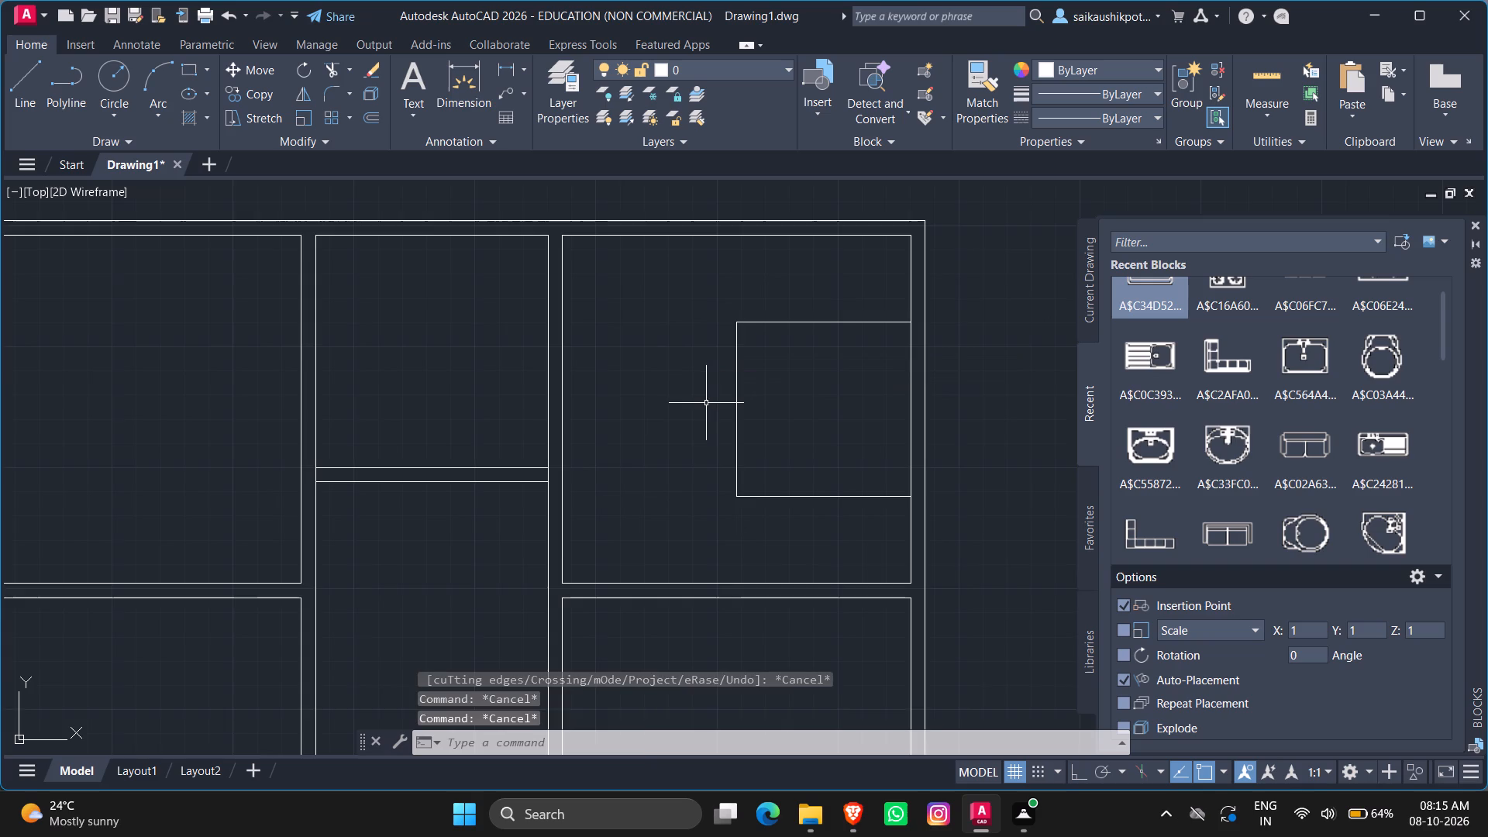
Copy the two pillows from the bottom-right bedroom's bed onto the new bed in the top-right room, near the wall.
{"action": "scroll", "coordinate": [697, 407], "scroll_direction": "down", "scroll_amount": 5}
{"action": "scroll", "coordinate": [746, 517], "scroll_direction": "up", "scroll_amount": 4}
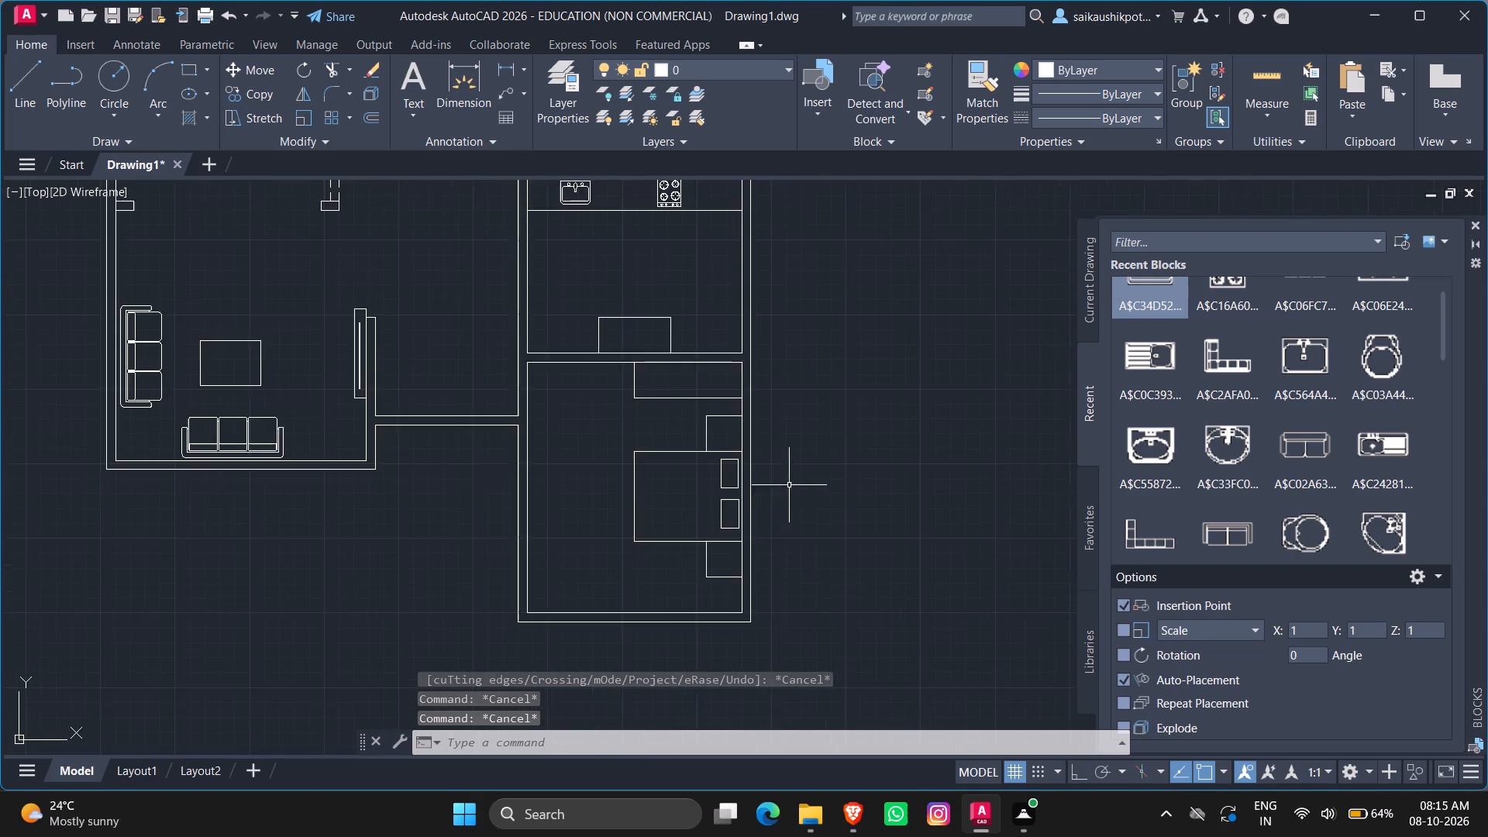
{"action": "scroll", "coordinate": [787, 485], "scroll_direction": "up", "scroll_amount": 2}
{"action": "scroll", "coordinate": [715, 491], "scroll_direction": "up", "scroll_amount": 1}
{"action": "left_click", "coordinate": [687, 424]}
{"action": "left_click", "coordinate": [675, 552]}
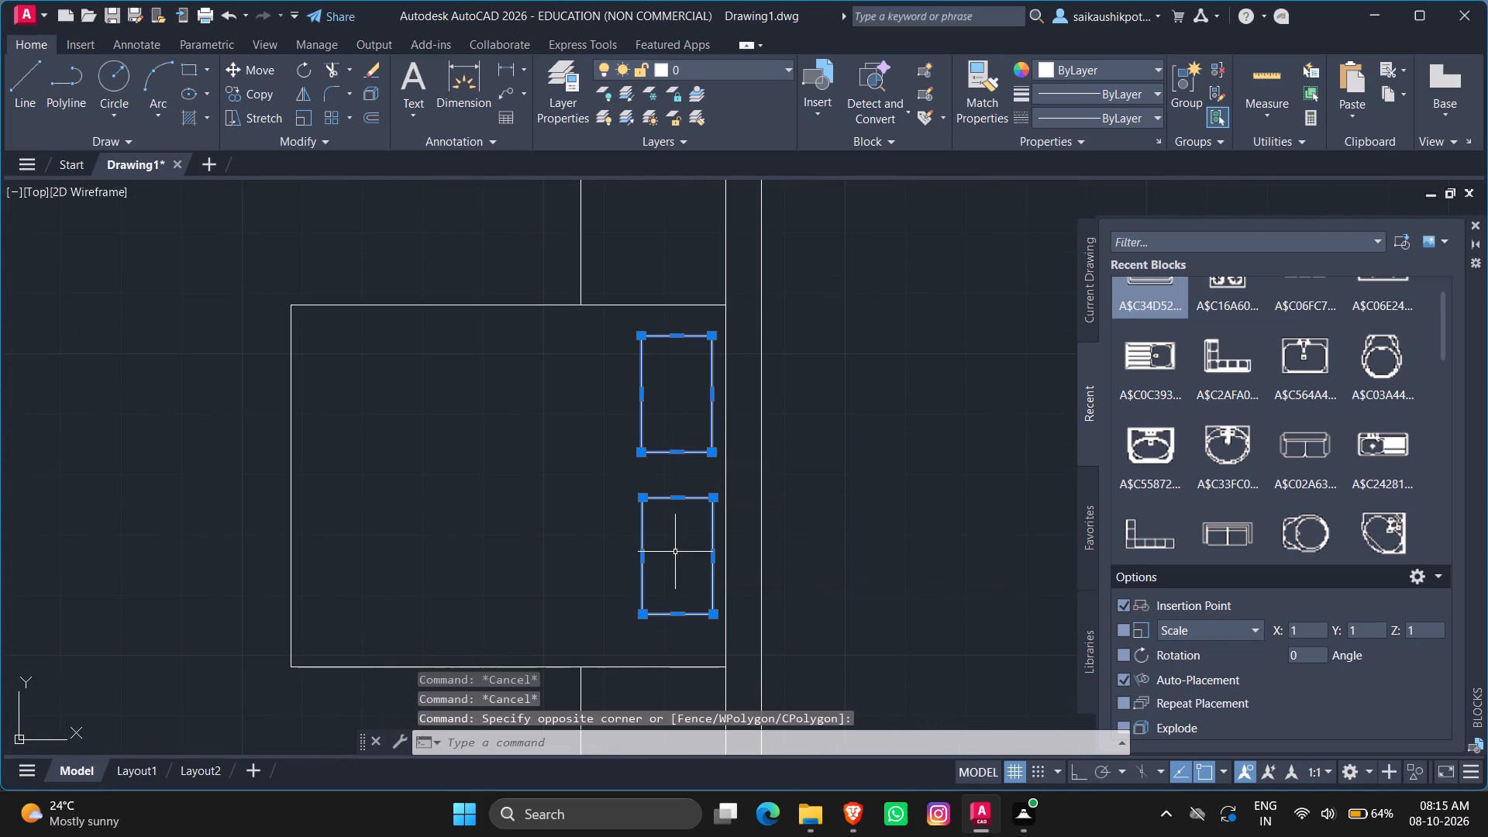
{"action": "key", "text": "ctrl+c"}
{"action": "key", "text": "ctrl+v"}
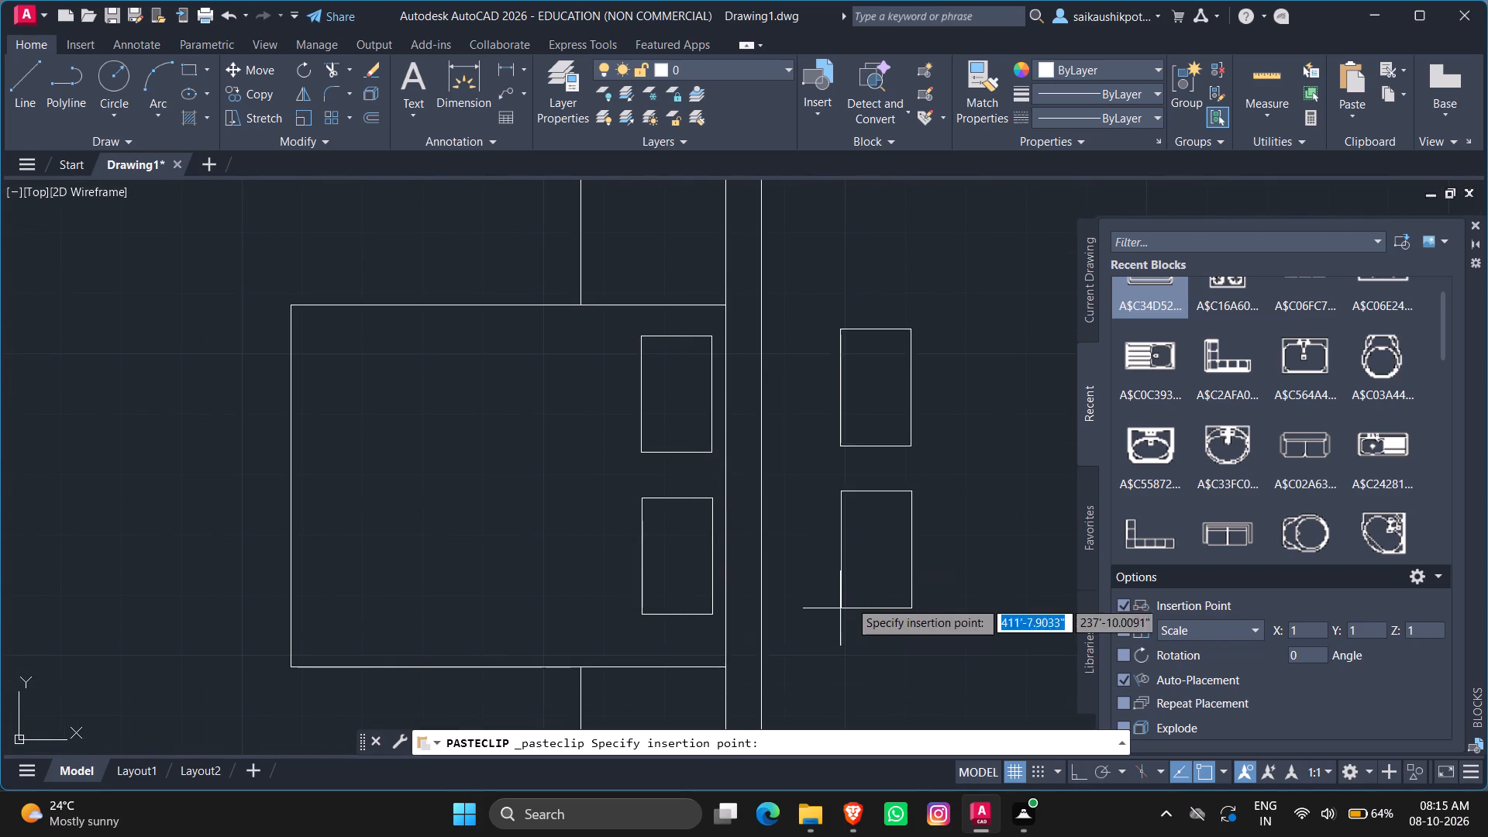
{"action": "scroll", "coordinate": [852, 598], "scroll_direction": "down", "scroll_amount": 3}
{"action": "scroll", "coordinate": [807, 483], "scroll_direction": "down", "scroll_amount": 3}
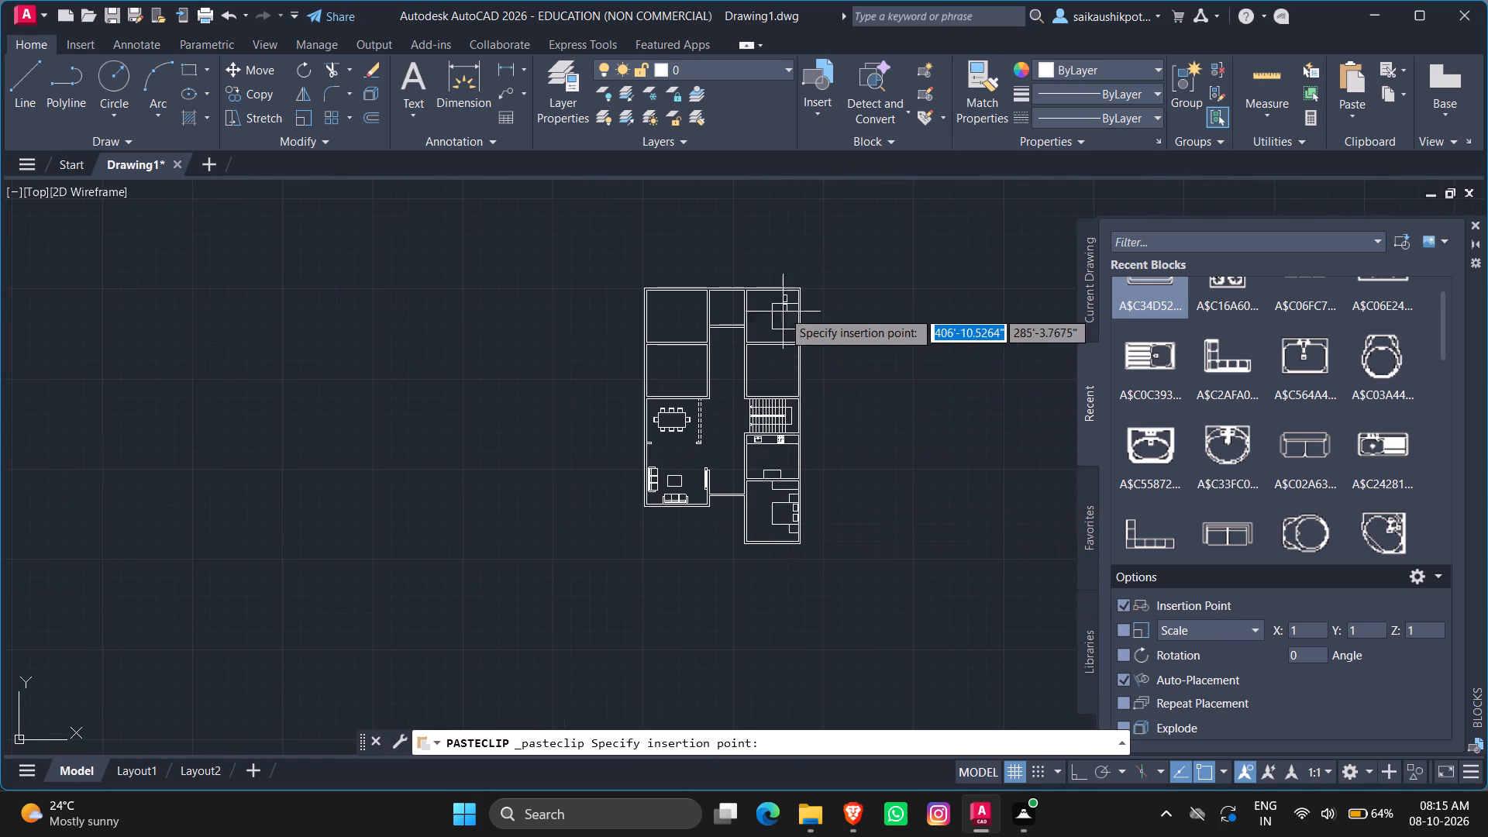
{"action": "scroll", "coordinate": [791, 295], "scroll_direction": "up", "scroll_amount": 5}
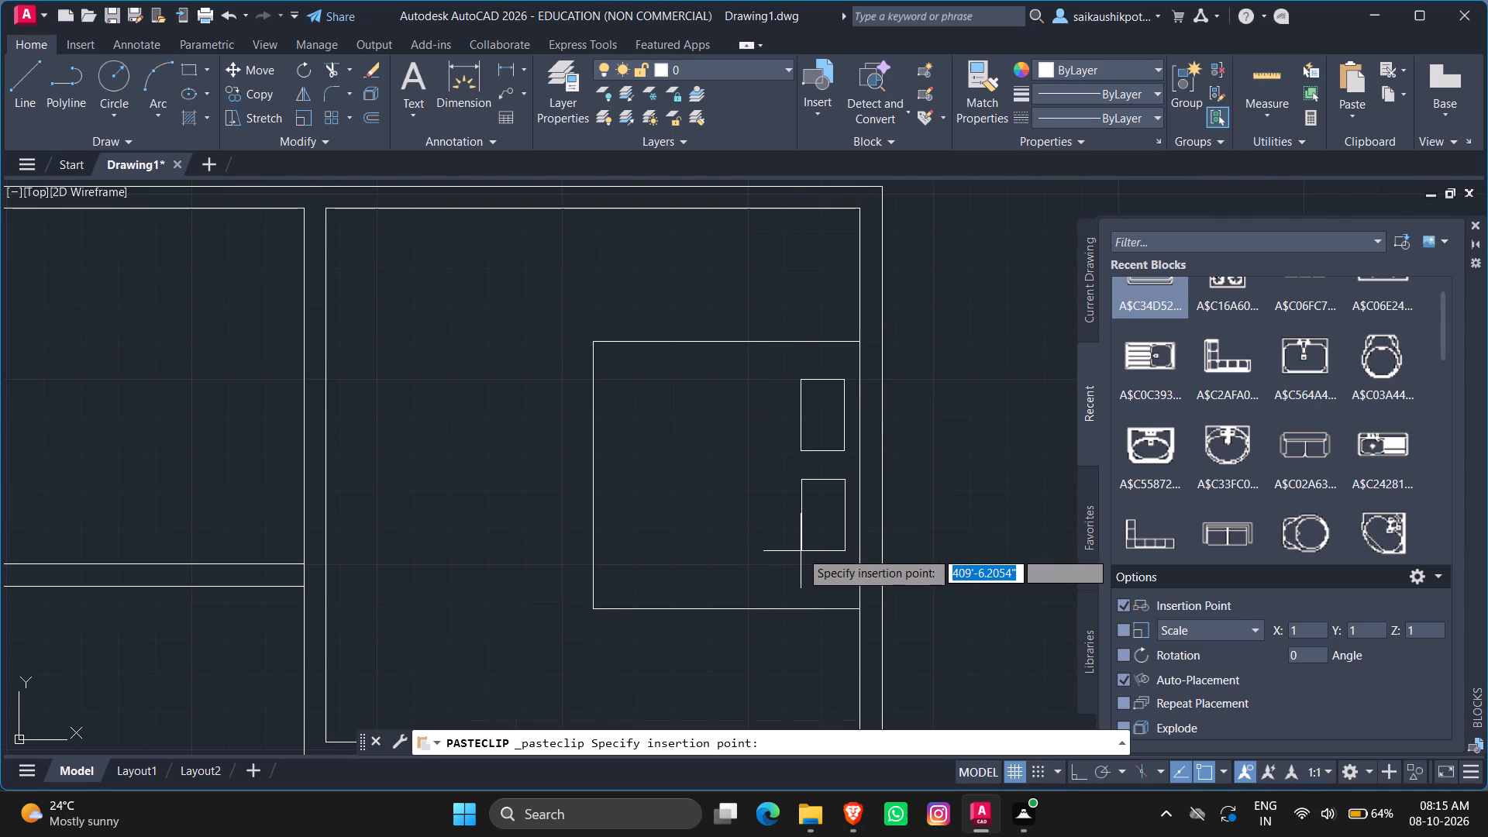
{"action": "left_click", "coordinate": [798, 560]}
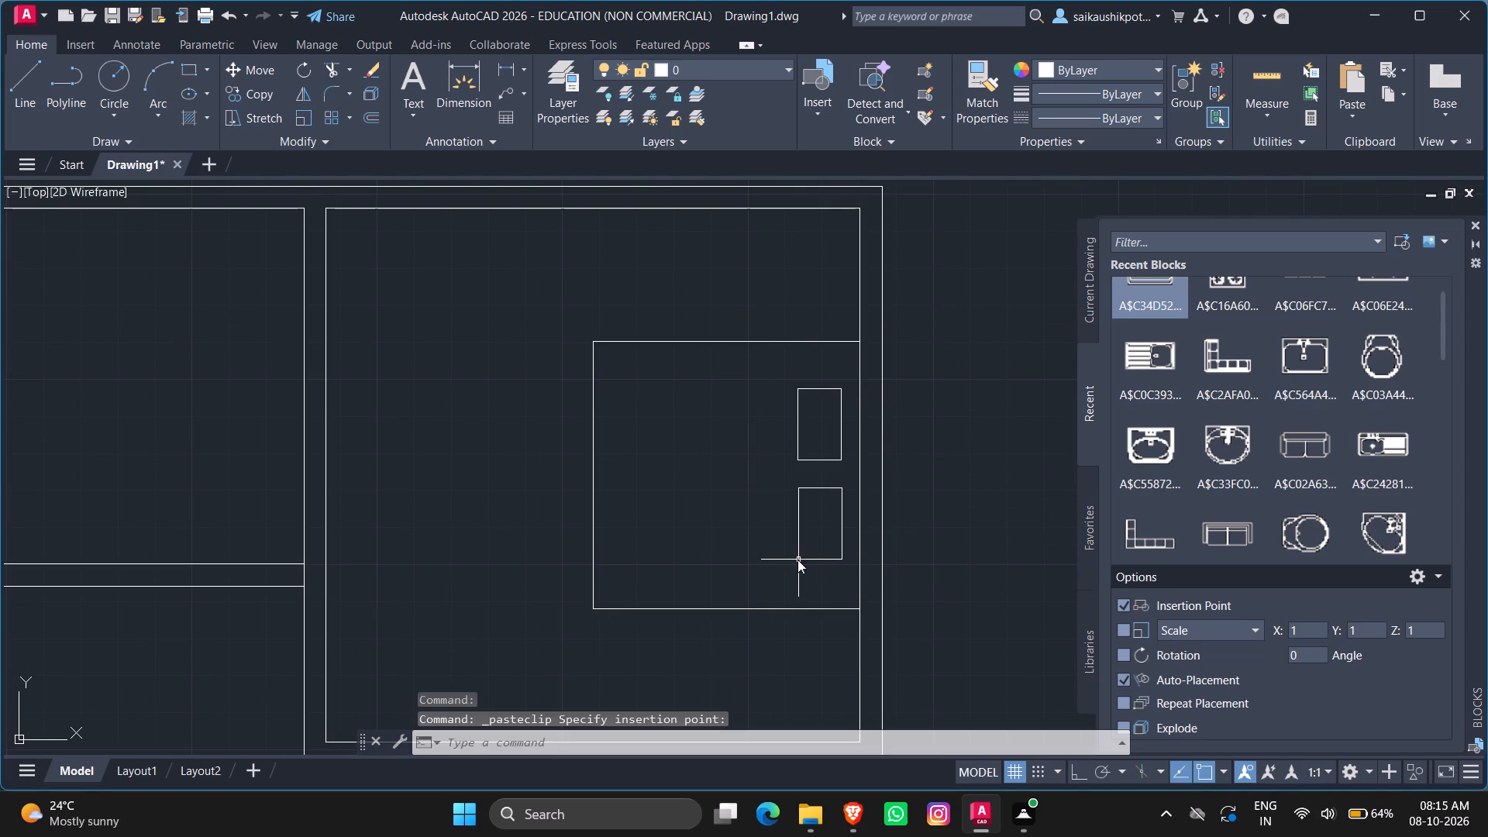
Copy the lower bedside table from the bottom-right bedroom and paste it below the bed in the top-right room.
{"action": "scroll", "coordinate": [833, 469], "scroll_direction": "down", "scroll_amount": 2}
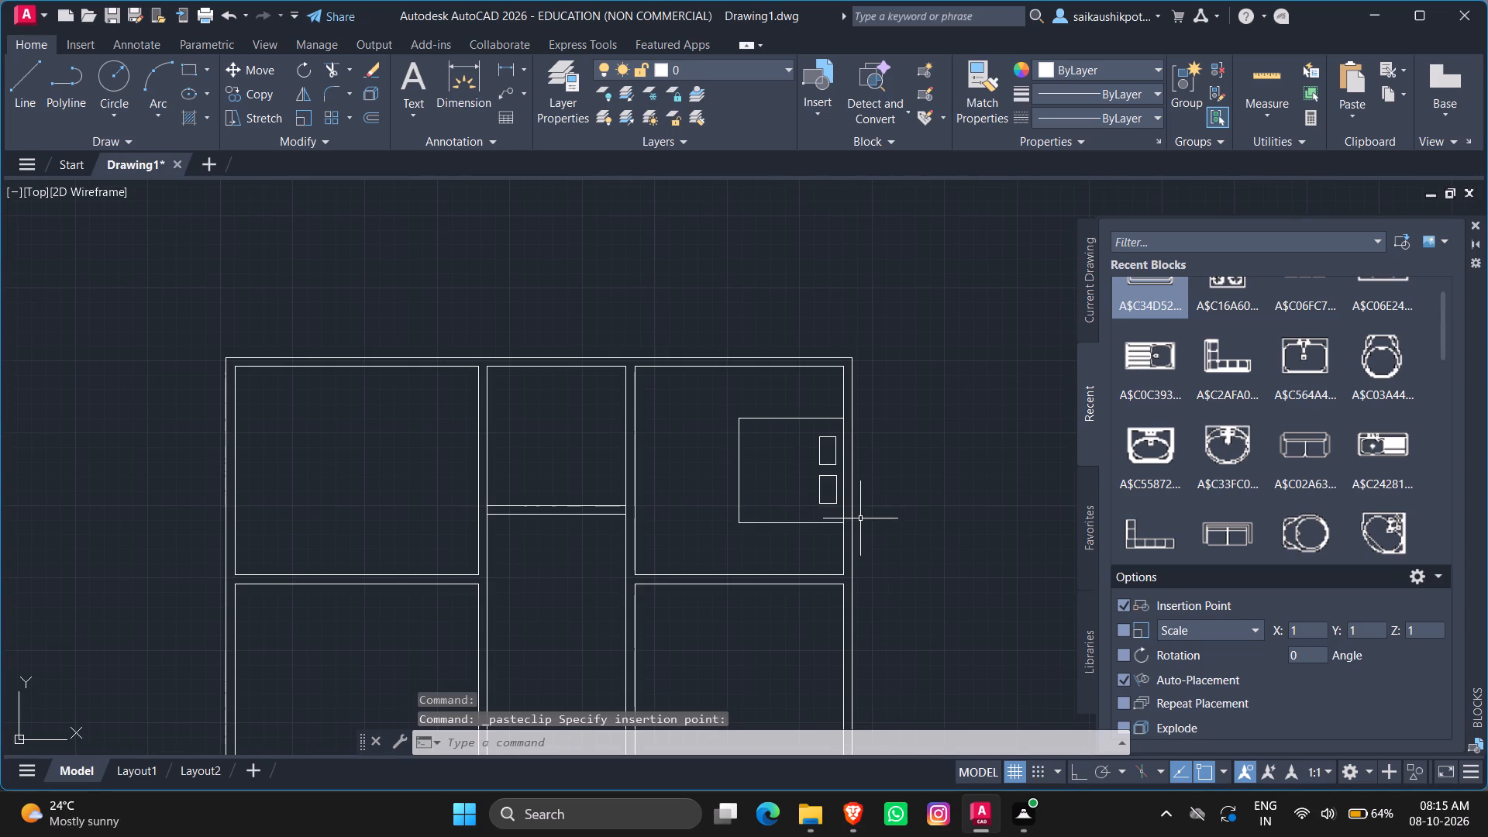
{"action": "scroll", "coordinate": [887, 453], "scroll_direction": "down", "scroll_amount": 3}
{"action": "scroll", "coordinate": [862, 346], "scroll_direction": "down", "scroll_amount": 2}
{"action": "scroll", "coordinate": [893, 536], "scroll_direction": "up", "scroll_amount": 2}
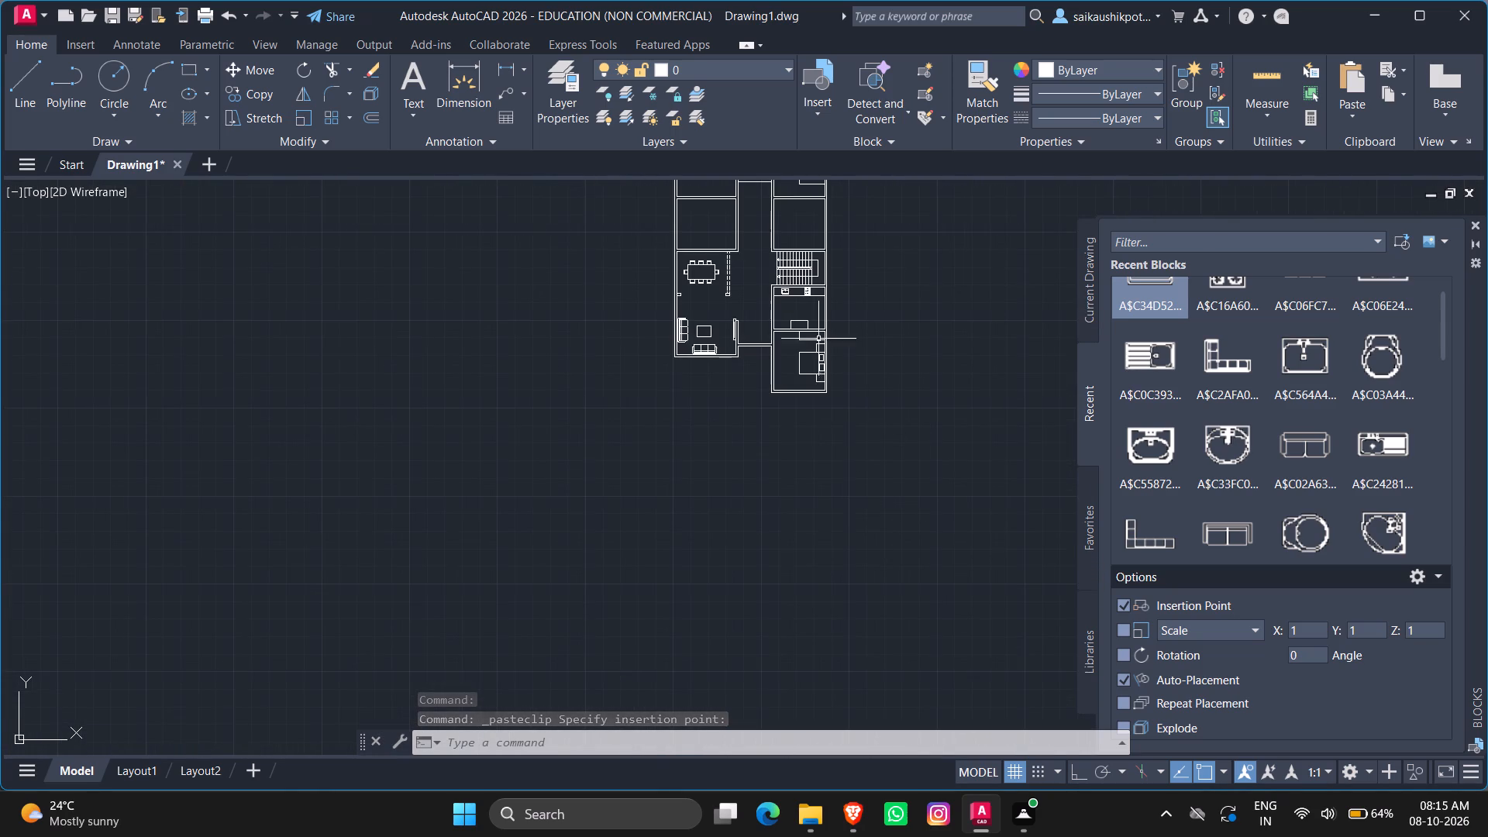
{"action": "scroll", "coordinate": [815, 373], "scroll_direction": "up", "scroll_amount": 3}
{"action": "left_click", "coordinate": [823, 370]}
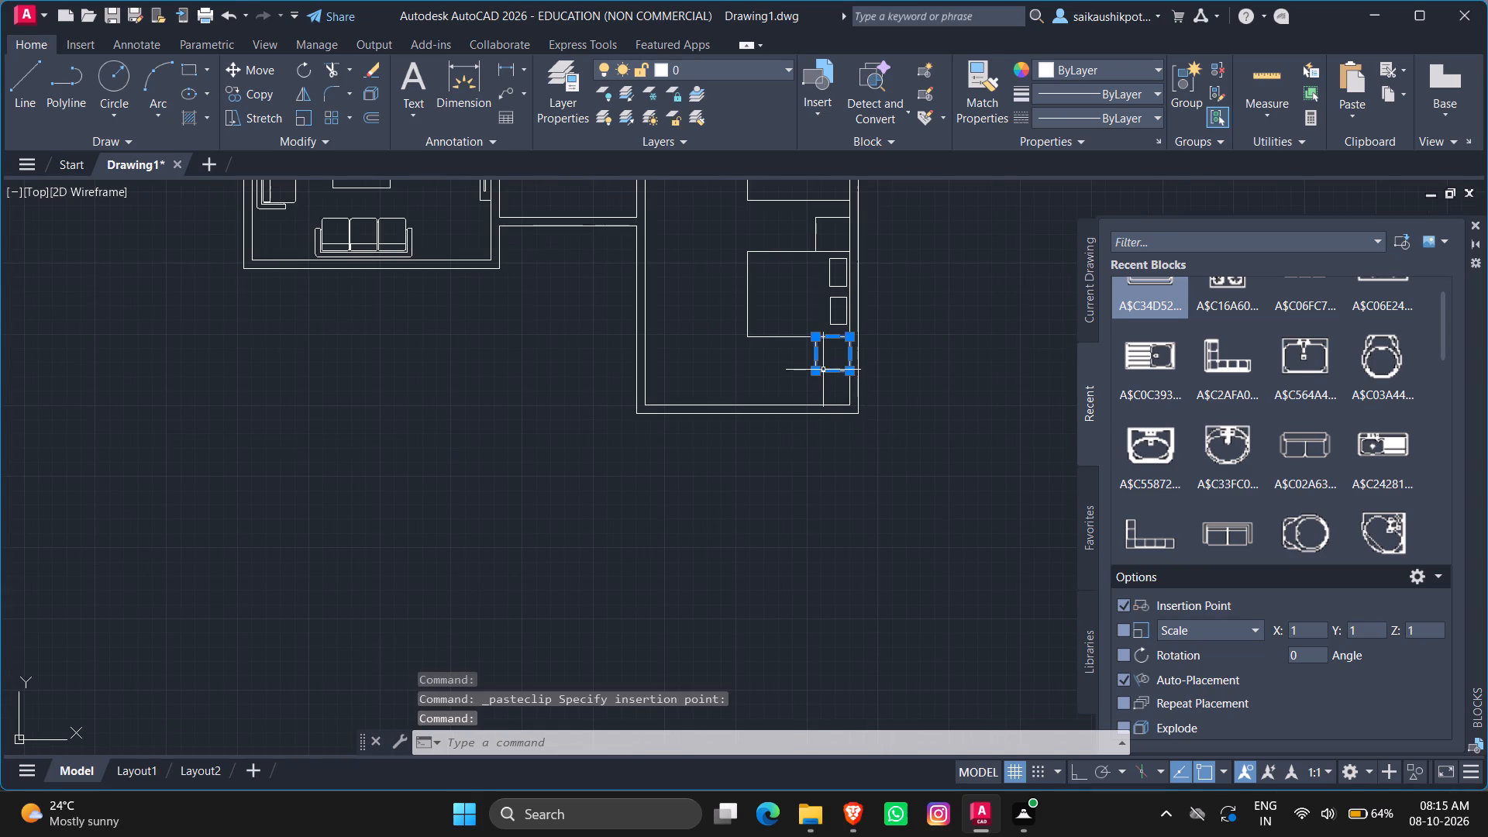
{"action": "key", "text": "ctrl+c"}
{"action": "key", "text": "ctrl+v"}
{"action": "scroll", "coordinate": [812, 503], "scroll_direction": "down", "scroll_amount": 4}
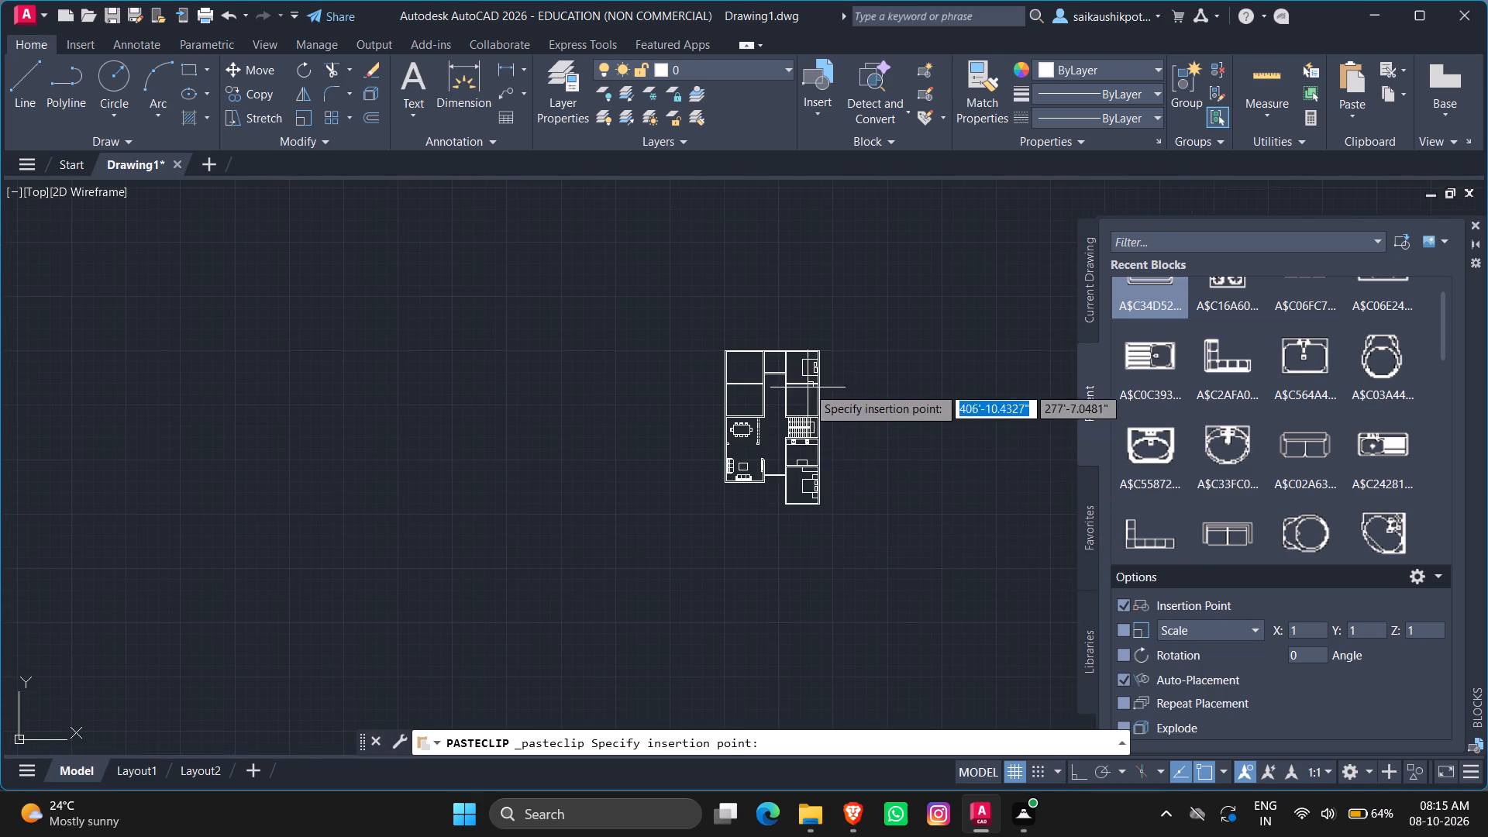
{"action": "scroll", "coordinate": [811, 372], "scroll_direction": "up", "scroll_amount": 5}
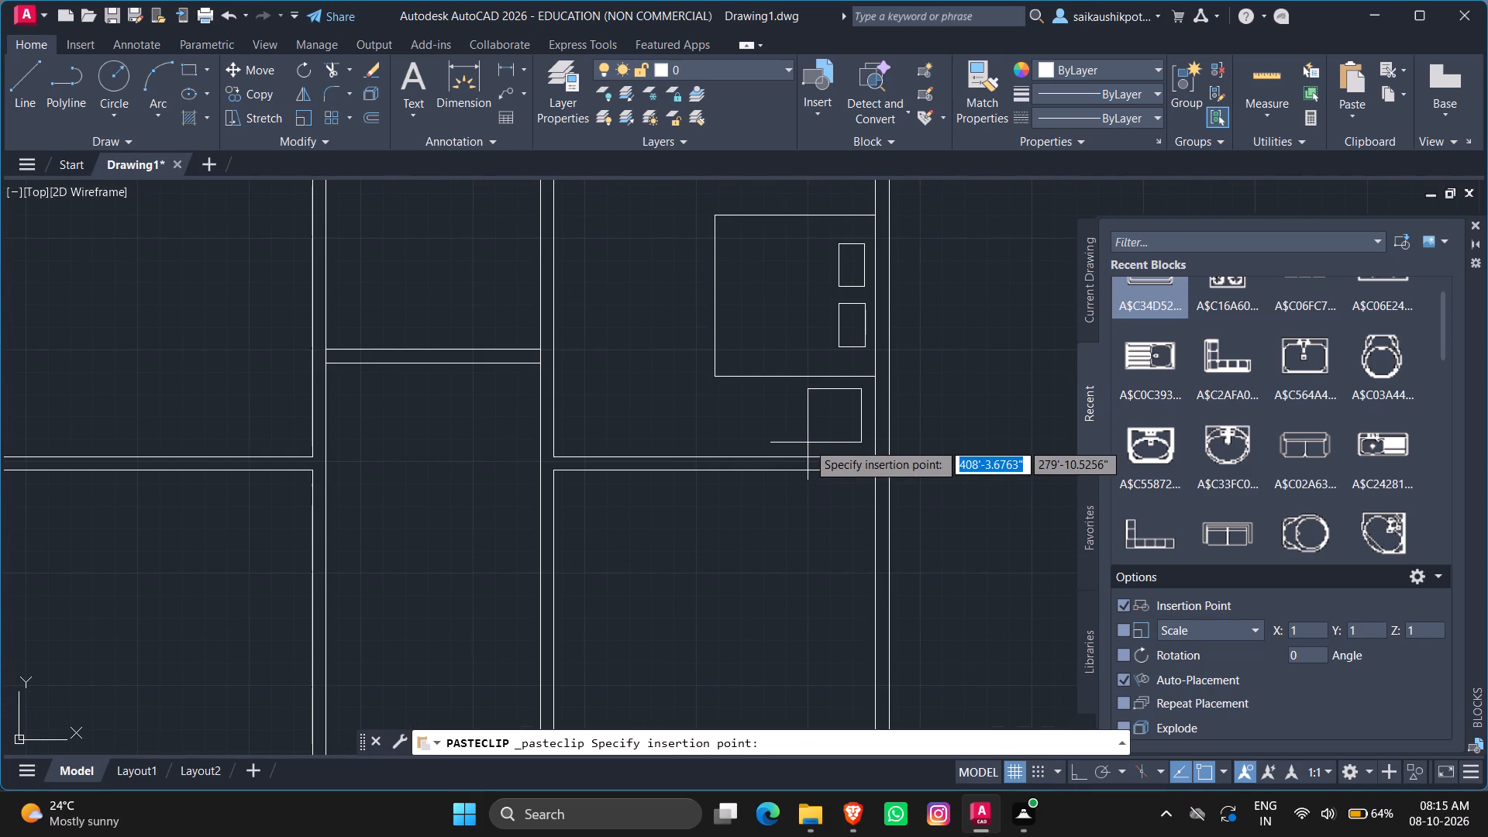
{"action": "left_click", "coordinate": [808, 443]}
Paste a second bedside table above the bed in the top-right room.
{"action": "scroll", "coordinate": [777, 522], "scroll_direction": "down", "scroll_amount": 2}
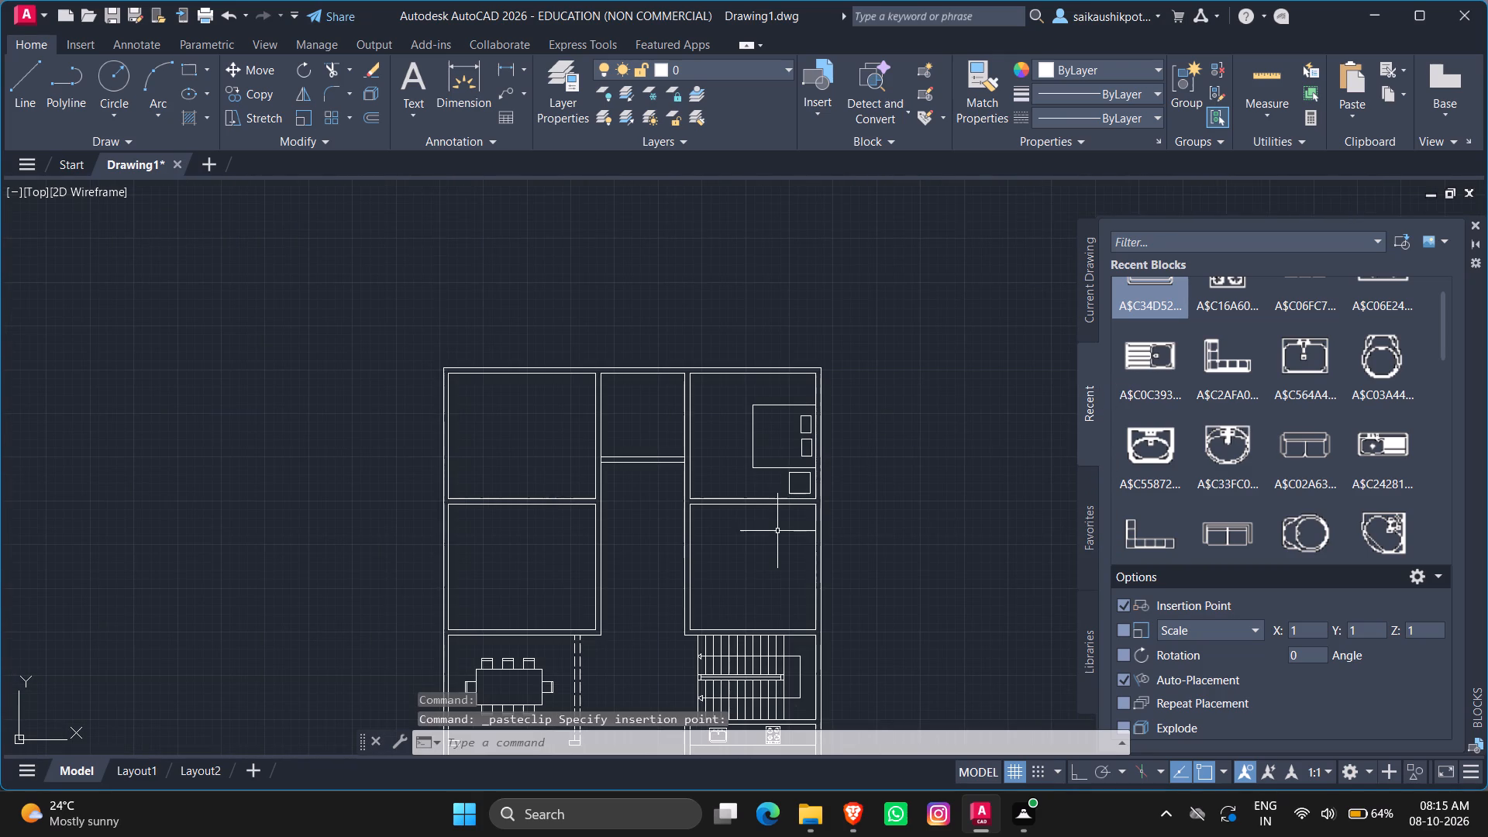
{"action": "key", "text": "ctrl+v"}
{"action": "scroll", "coordinate": [761, 598], "scroll_direction": "down", "scroll_amount": 1}
{"action": "scroll", "coordinate": [764, 439], "scroll_direction": "up", "scroll_amount": 5}
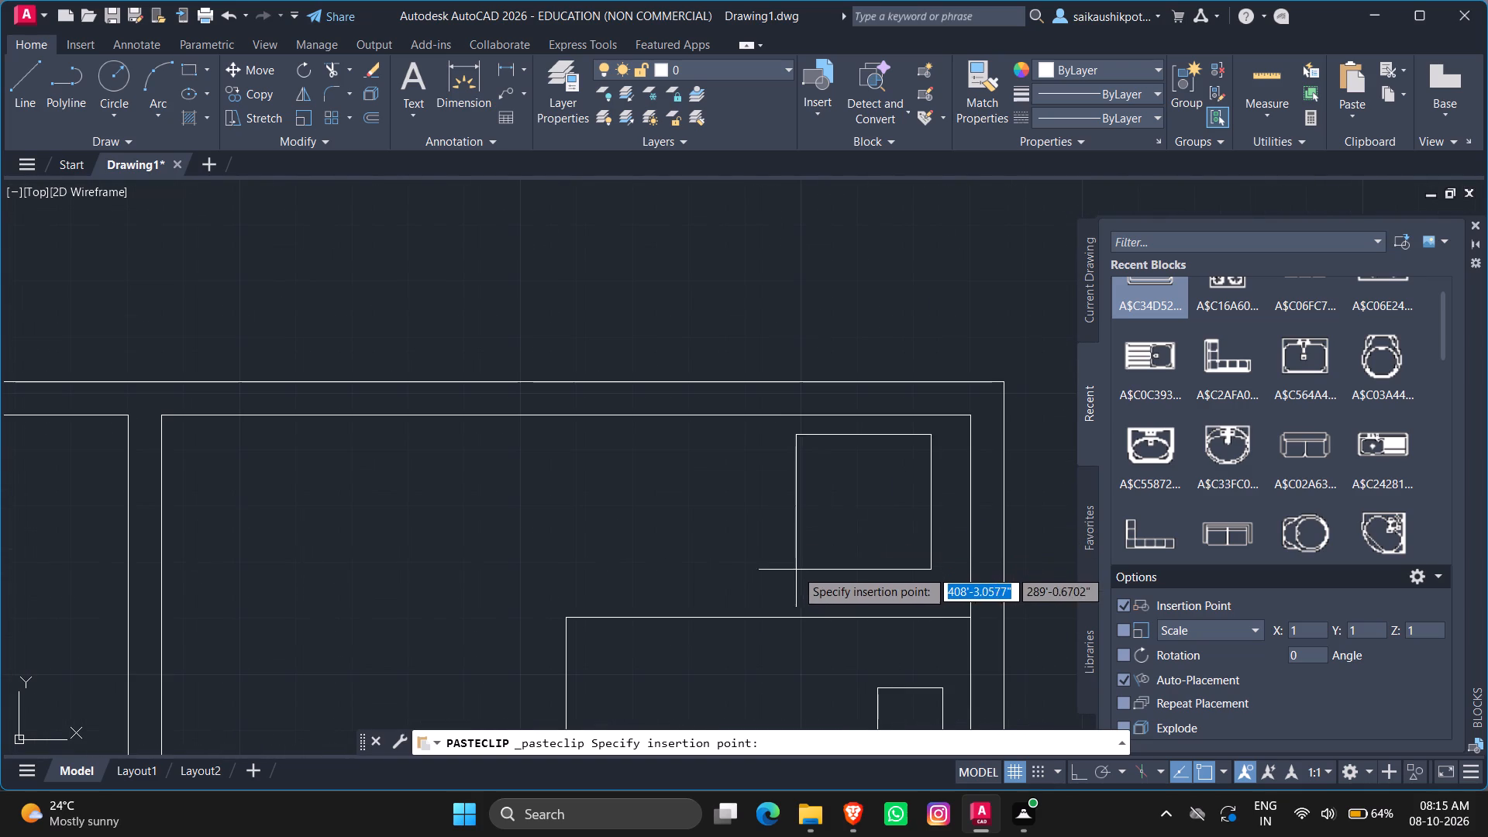
{"action": "left_click", "coordinate": [783, 571]}
Move the upper bedside table by its bottom-right corner to where the bed's top edge meets the right wall.
{"action": "left_click", "coordinate": [804, 559]}
{"action": "left_click", "coordinate": [737, 556]}
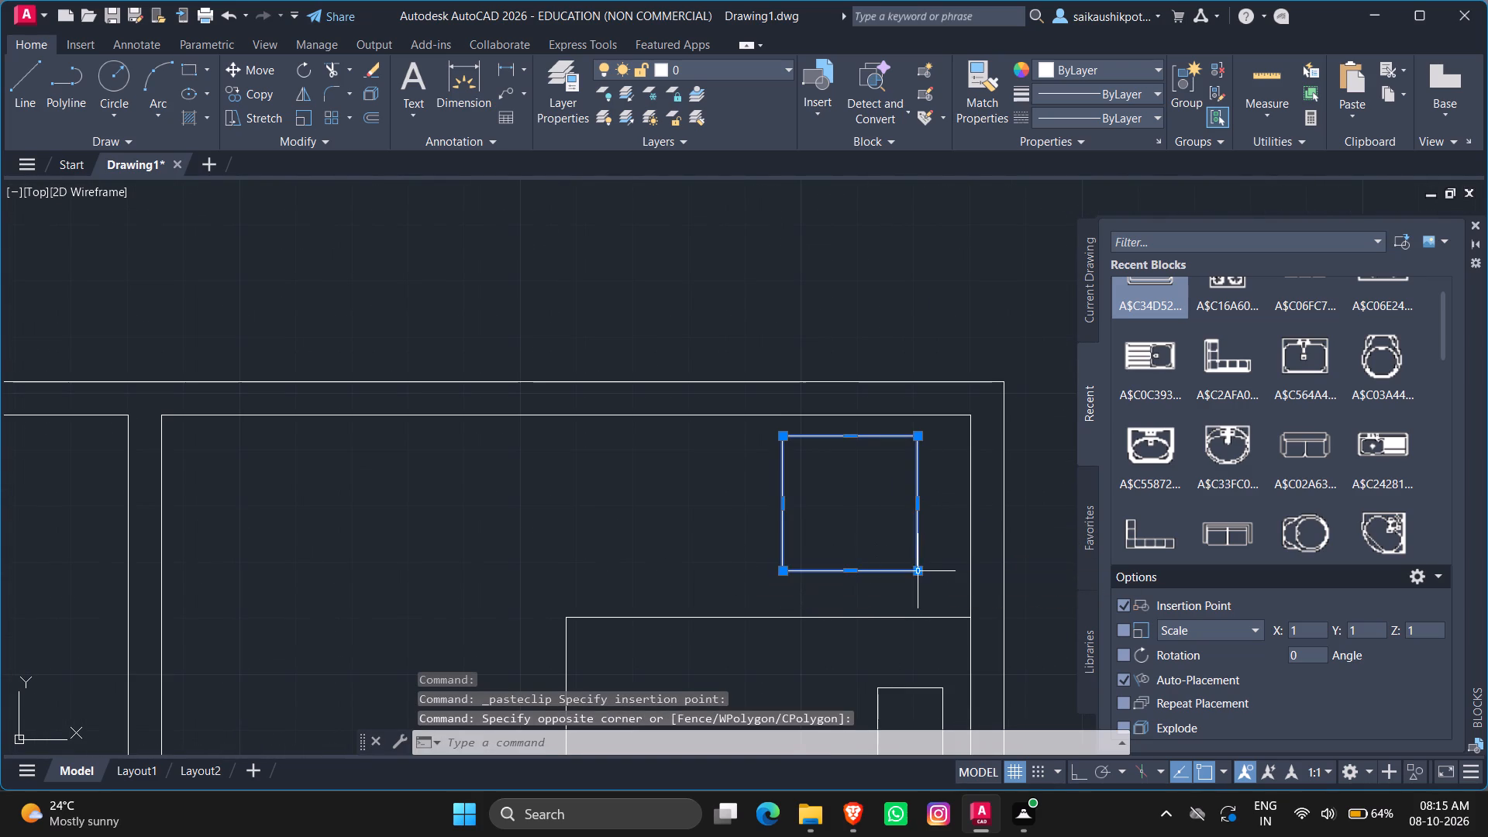
{"action": "left_click", "coordinate": [919, 572]}
{"action": "left_click", "coordinate": [920, 574]}
{"action": "key", "text": "Escape"}
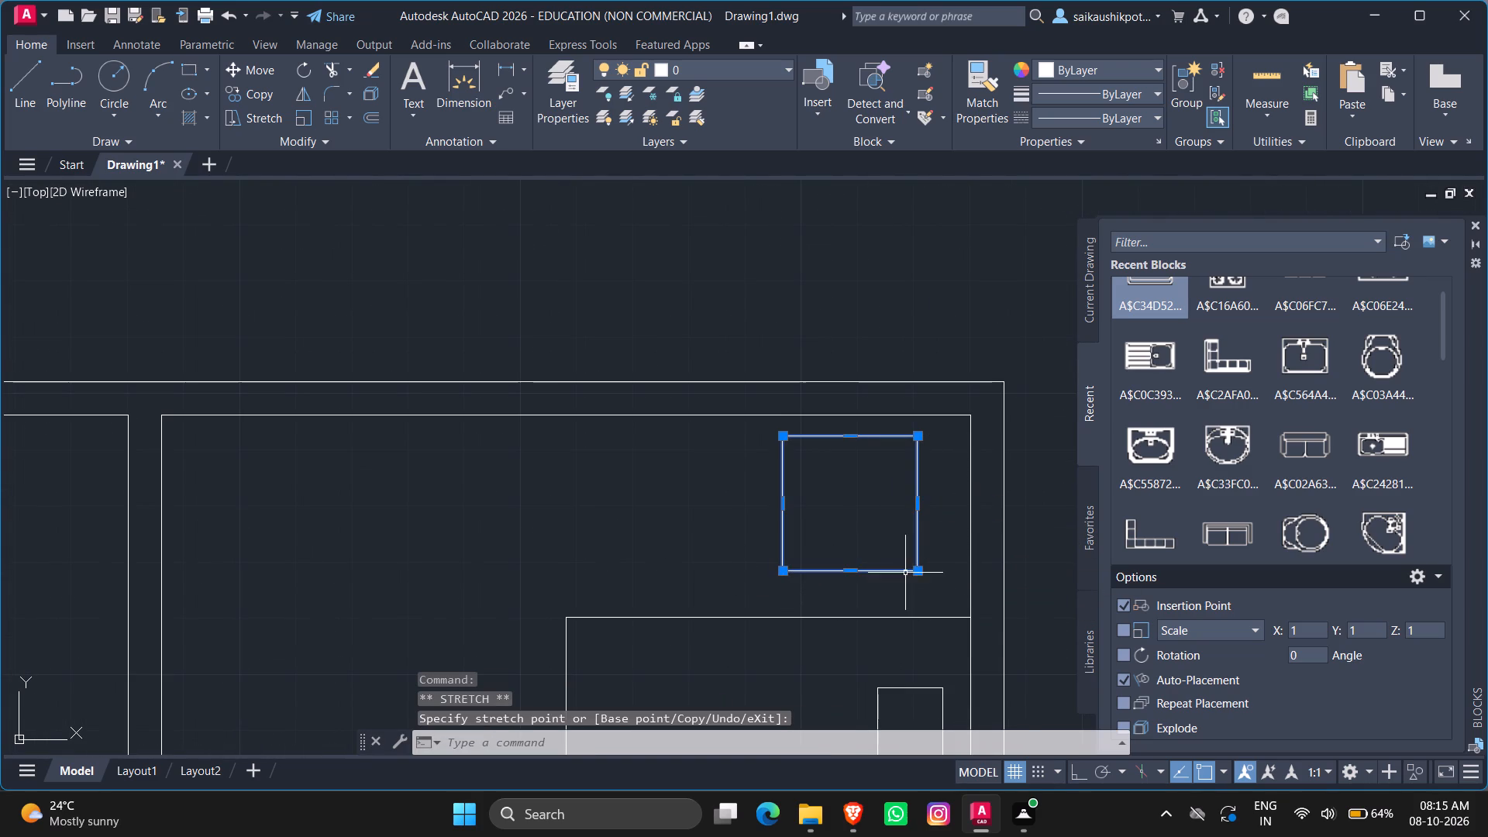
{"action": "left_click", "coordinate": [904, 570]}
{"action": "key", "text": "m"}
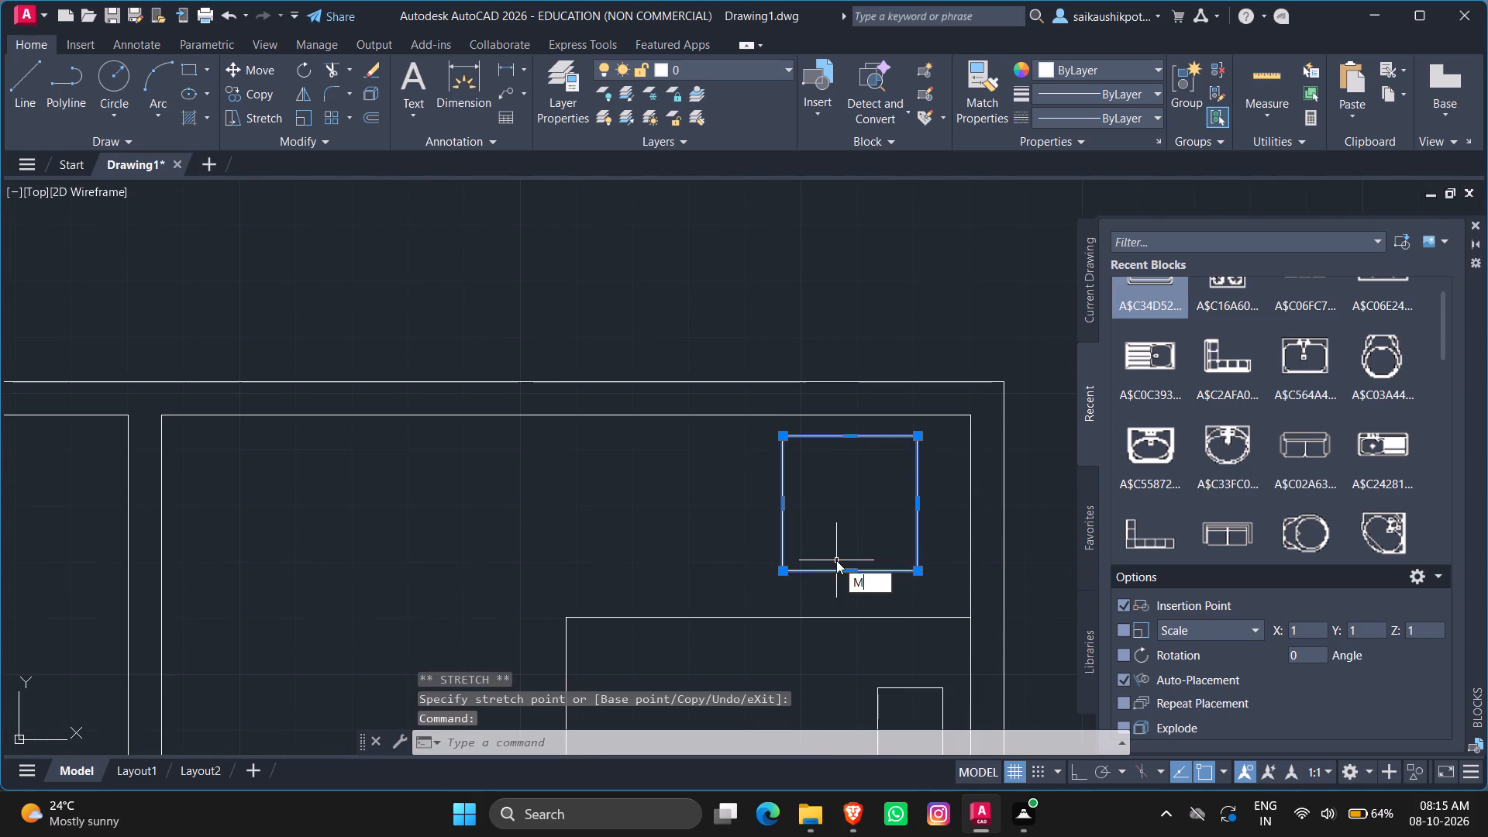
{"action": "key", "text": "Return"}
{"action": "left_click", "coordinate": [914, 570]}
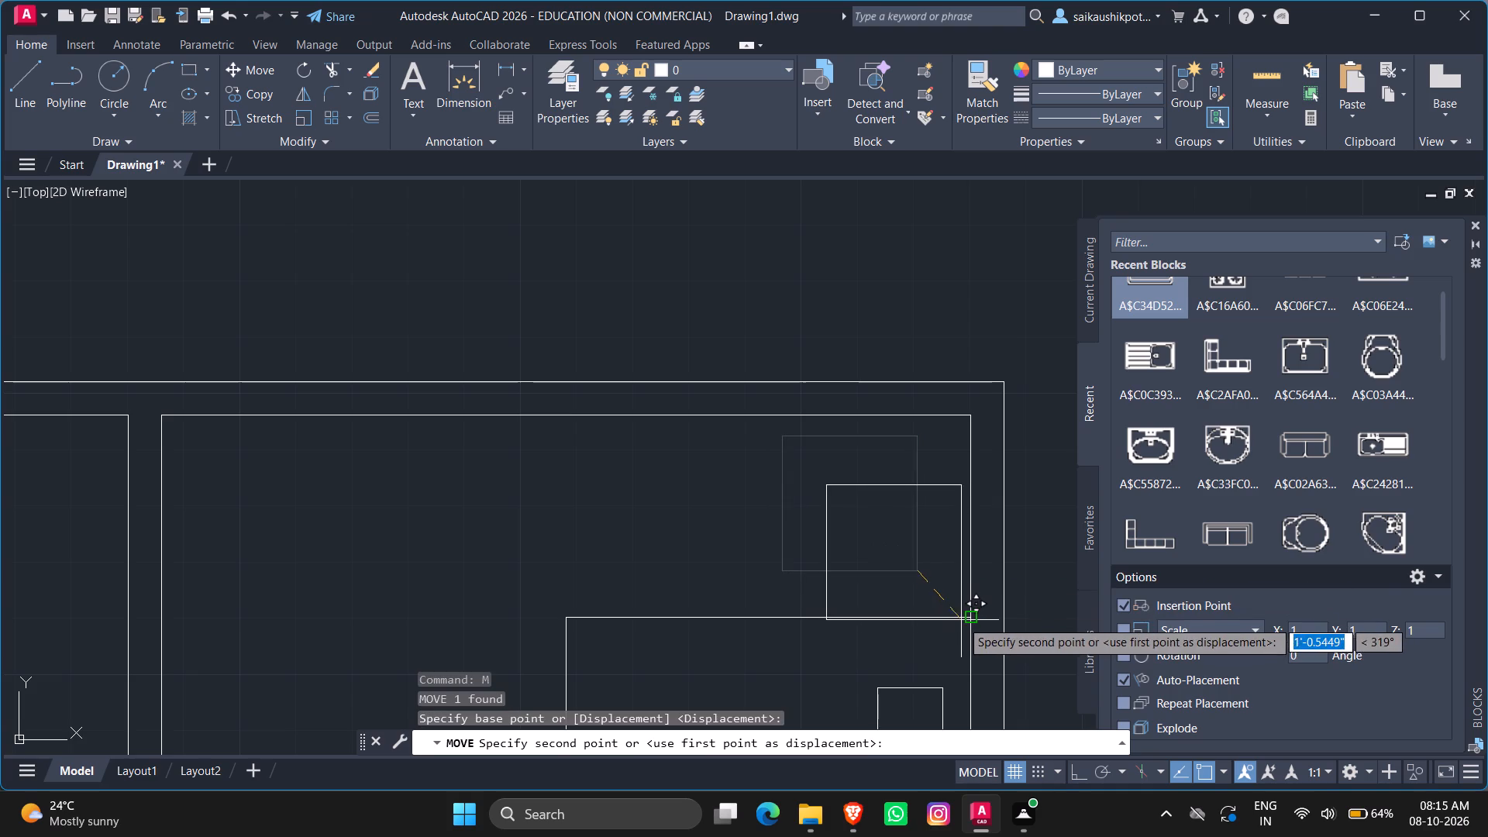
{"action": "left_click", "coordinate": [968, 615]}
Move the lower bedside table by its top-right corner to where the bed's bottom edge meets the right wall.
{"action": "scroll", "coordinate": [911, 529], "scroll_direction": "down", "scroll_amount": 4}
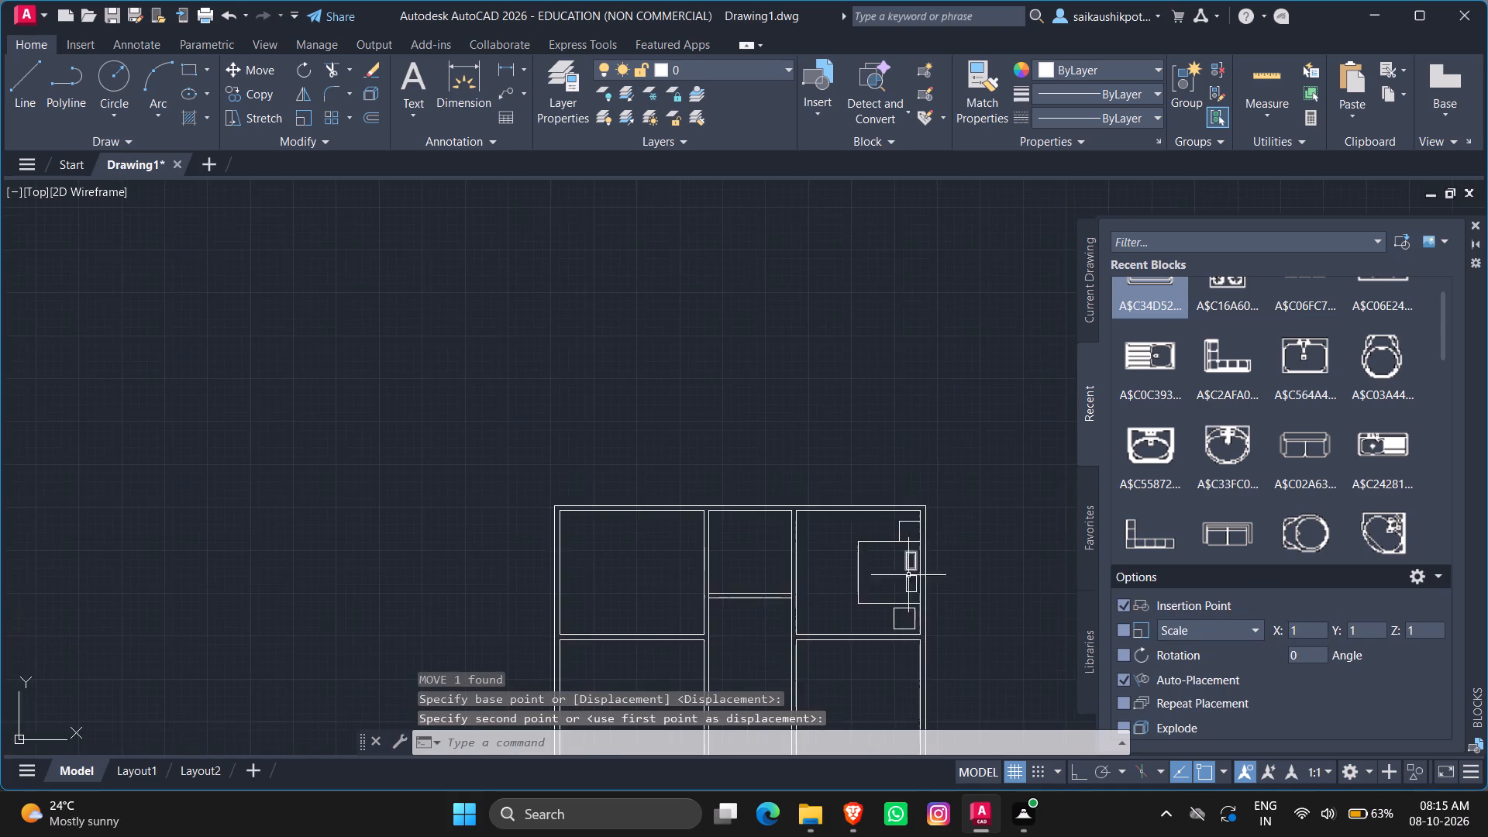
{"action": "scroll", "coordinate": [915, 624], "scroll_direction": "up", "scroll_amount": 4}
{"action": "left_click", "coordinate": [902, 584]}
{"action": "left_click", "coordinate": [836, 582]}
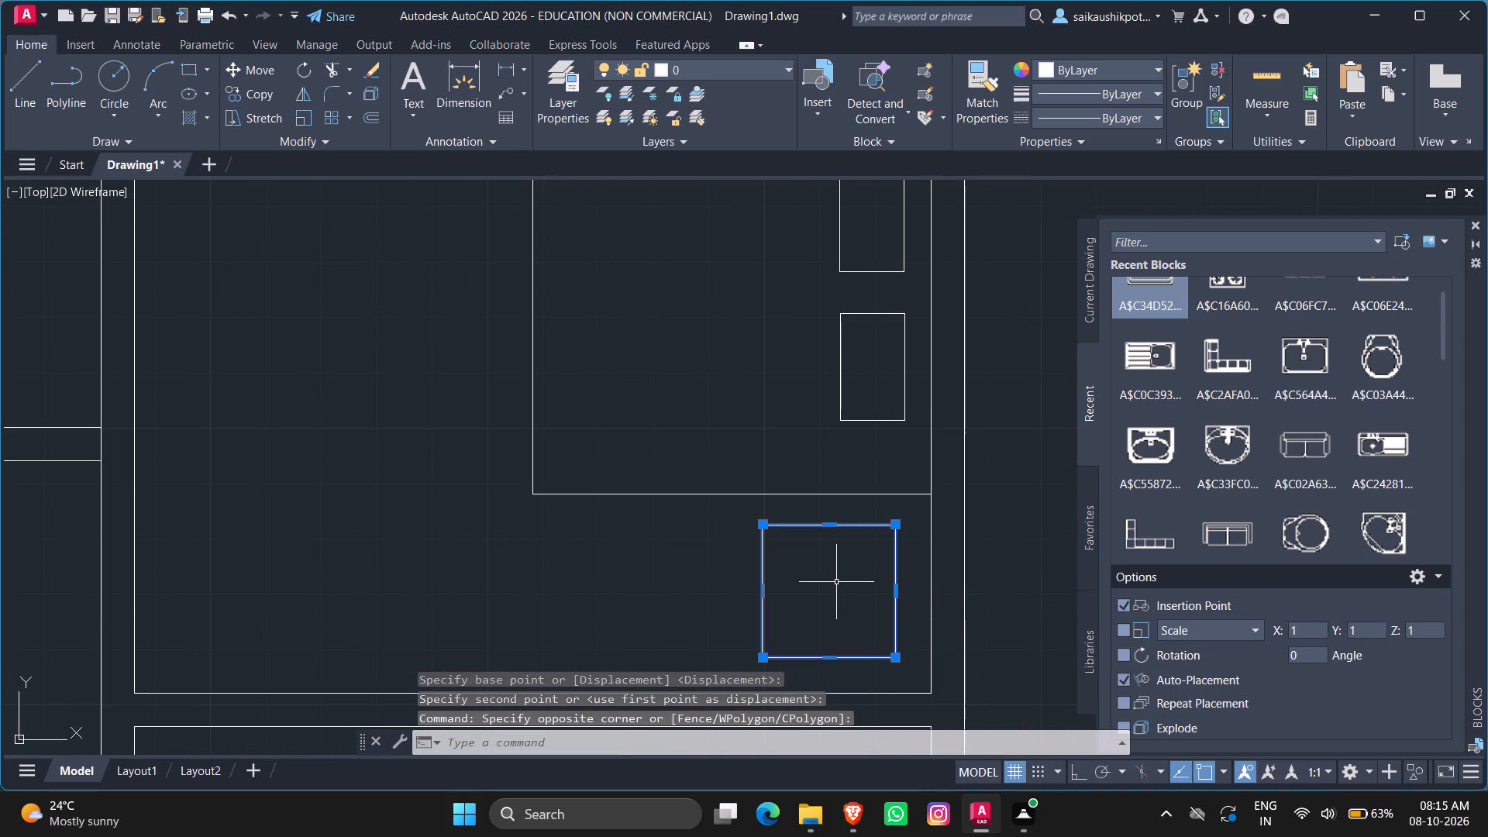
{"action": "key", "text": "m"}
{"action": "key", "text": "Return"}
{"action": "left_click", "coordinate": [894, 531]}
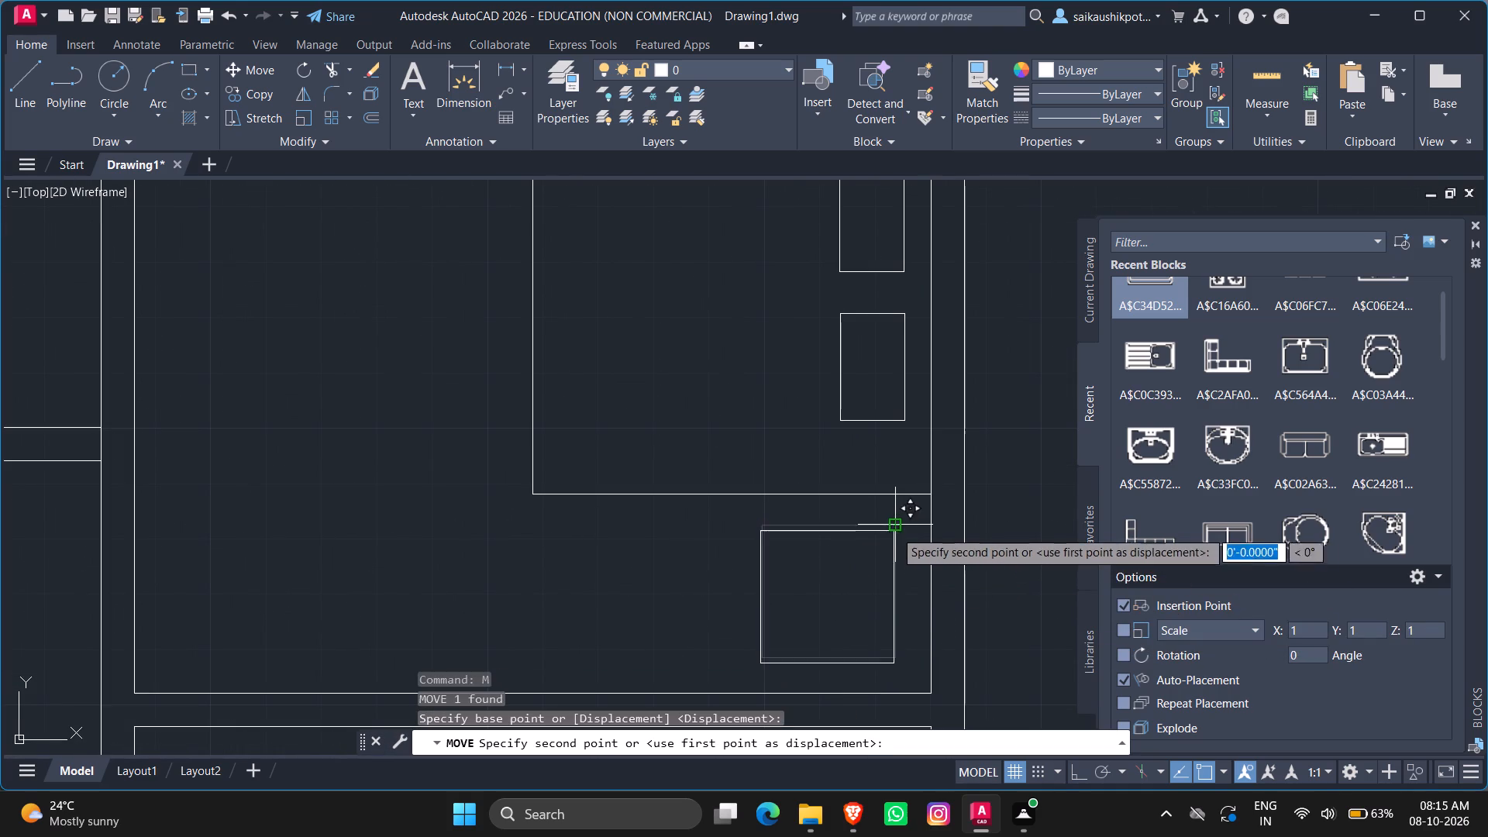
{"action": "left_click", "coordinate": [933, 498]}
{"action": "key", "text": "Escape"}
{"action": "scroll", "coordinate": [939, 560], "scroll_direction": "down", "scroll_amount": 2}
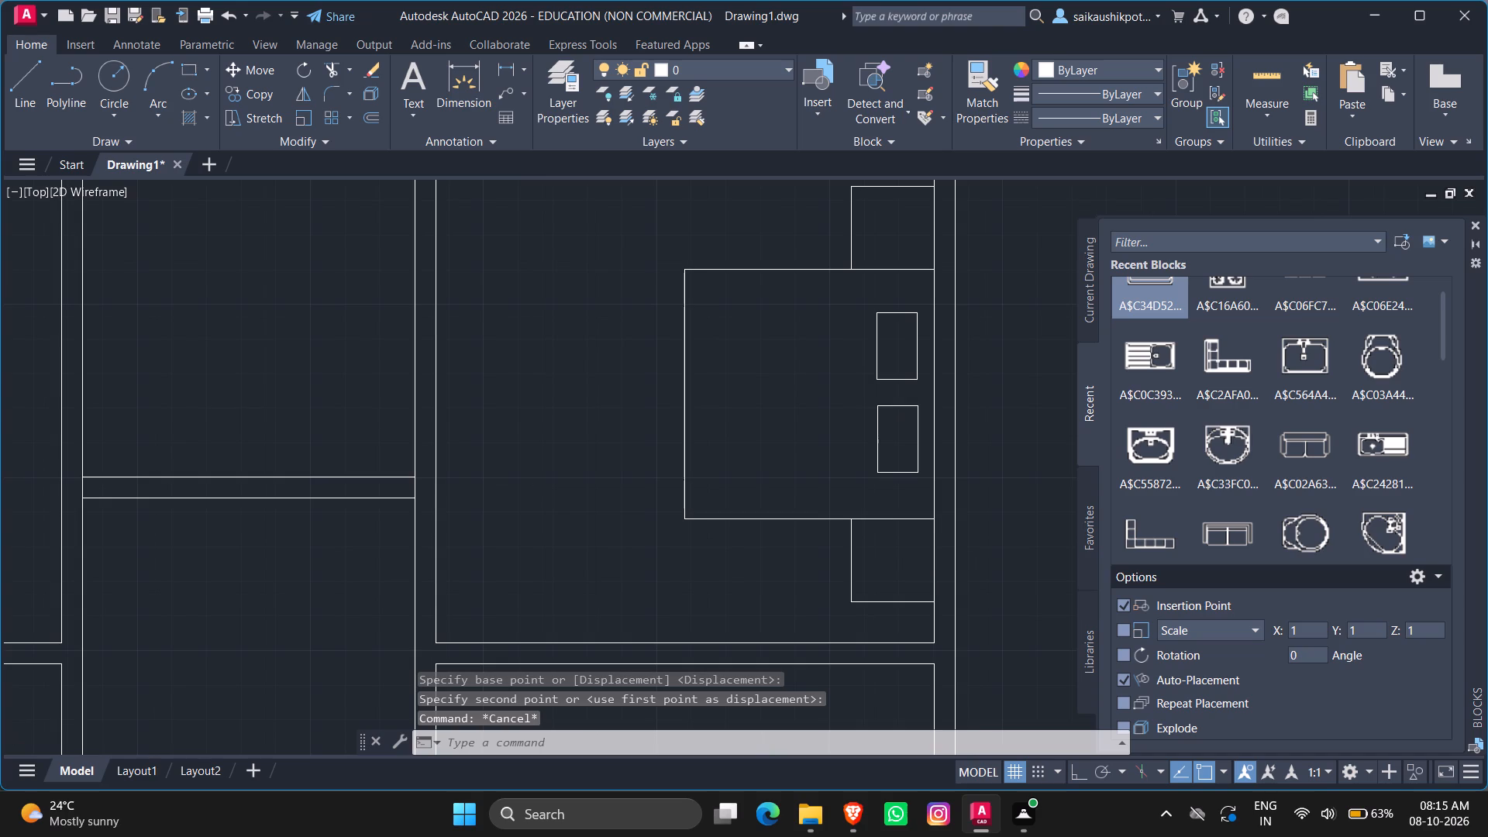
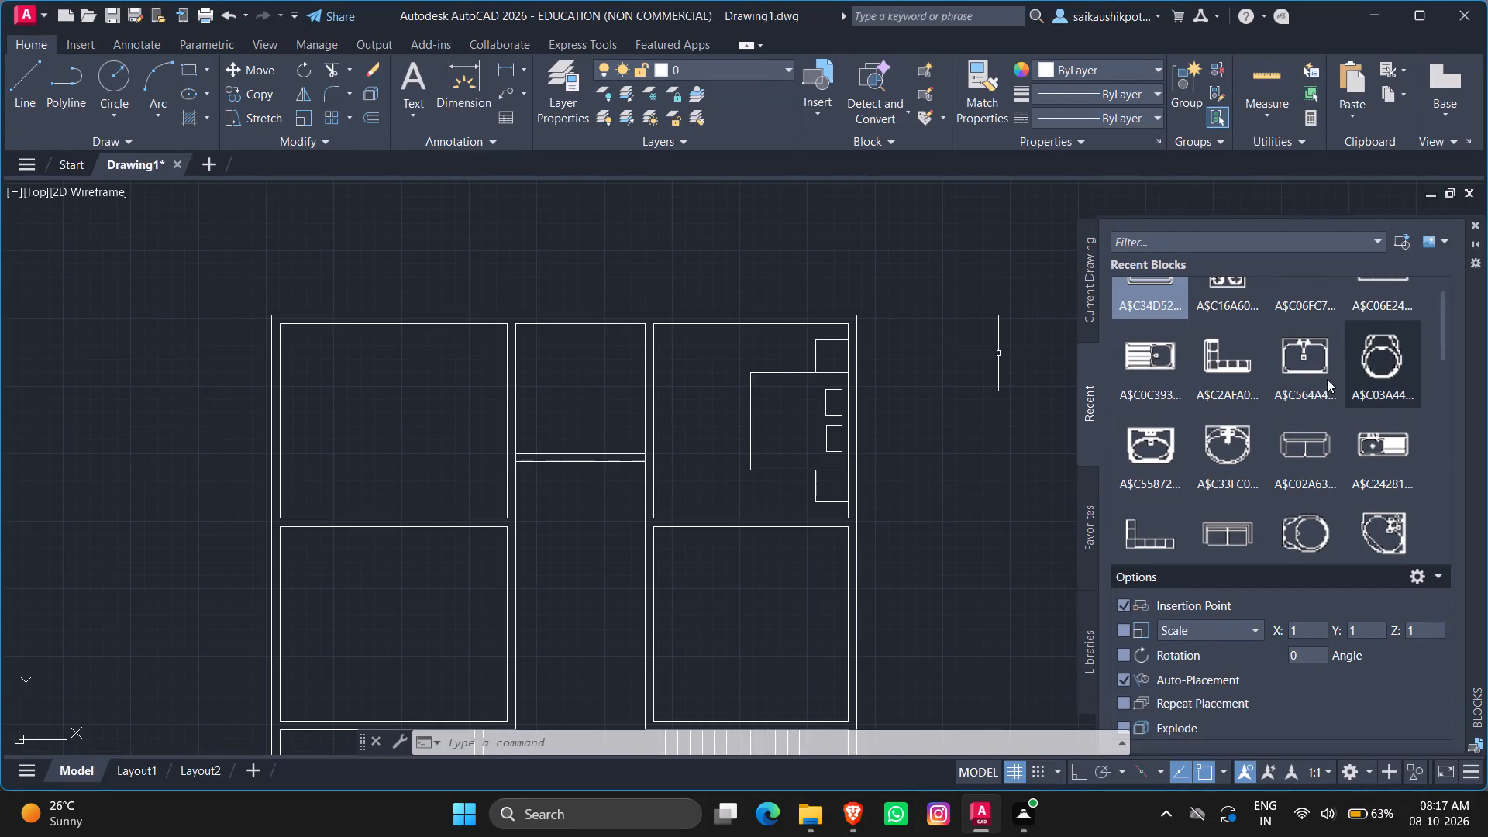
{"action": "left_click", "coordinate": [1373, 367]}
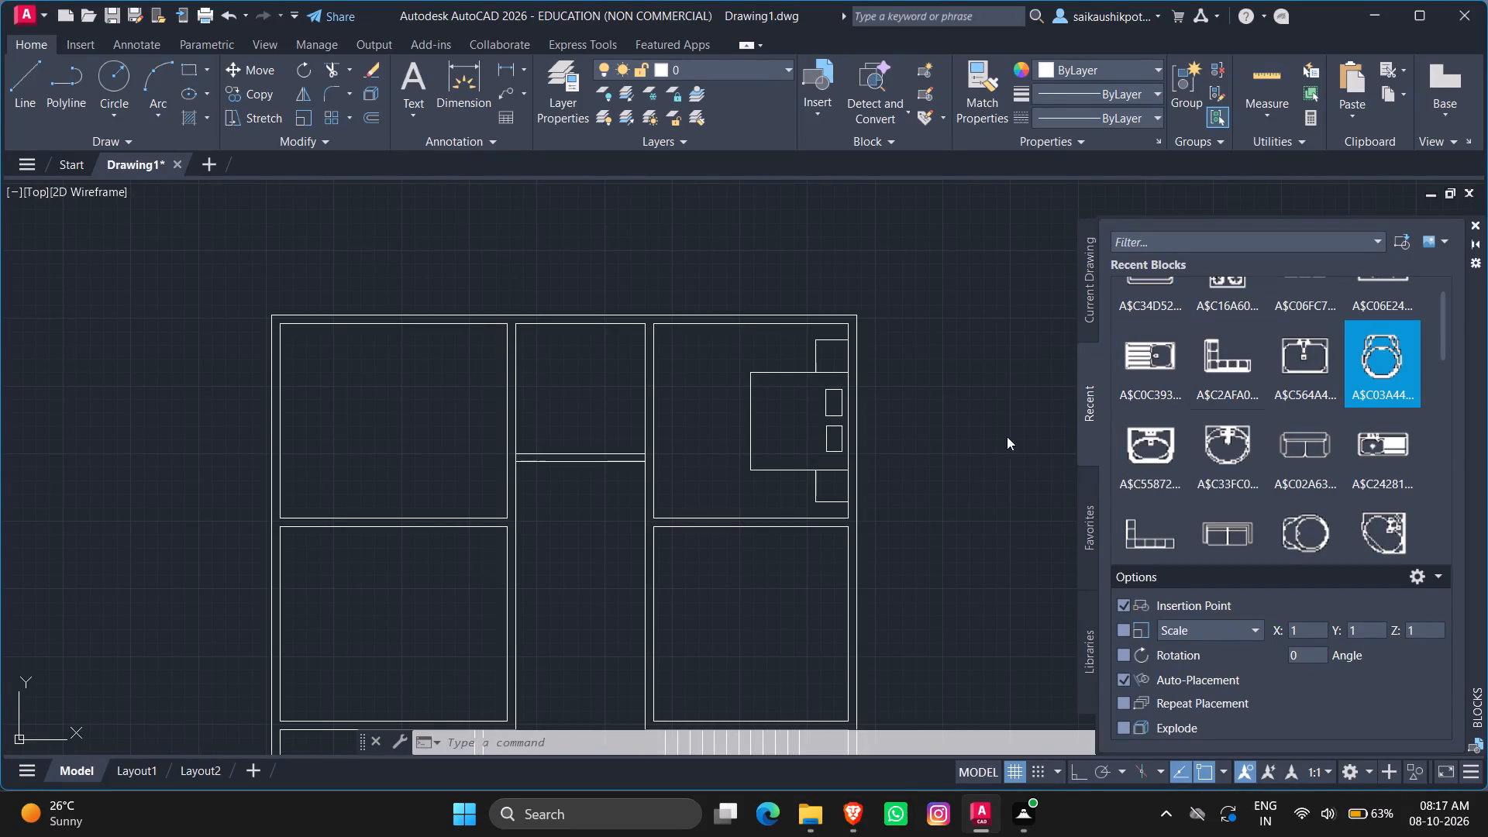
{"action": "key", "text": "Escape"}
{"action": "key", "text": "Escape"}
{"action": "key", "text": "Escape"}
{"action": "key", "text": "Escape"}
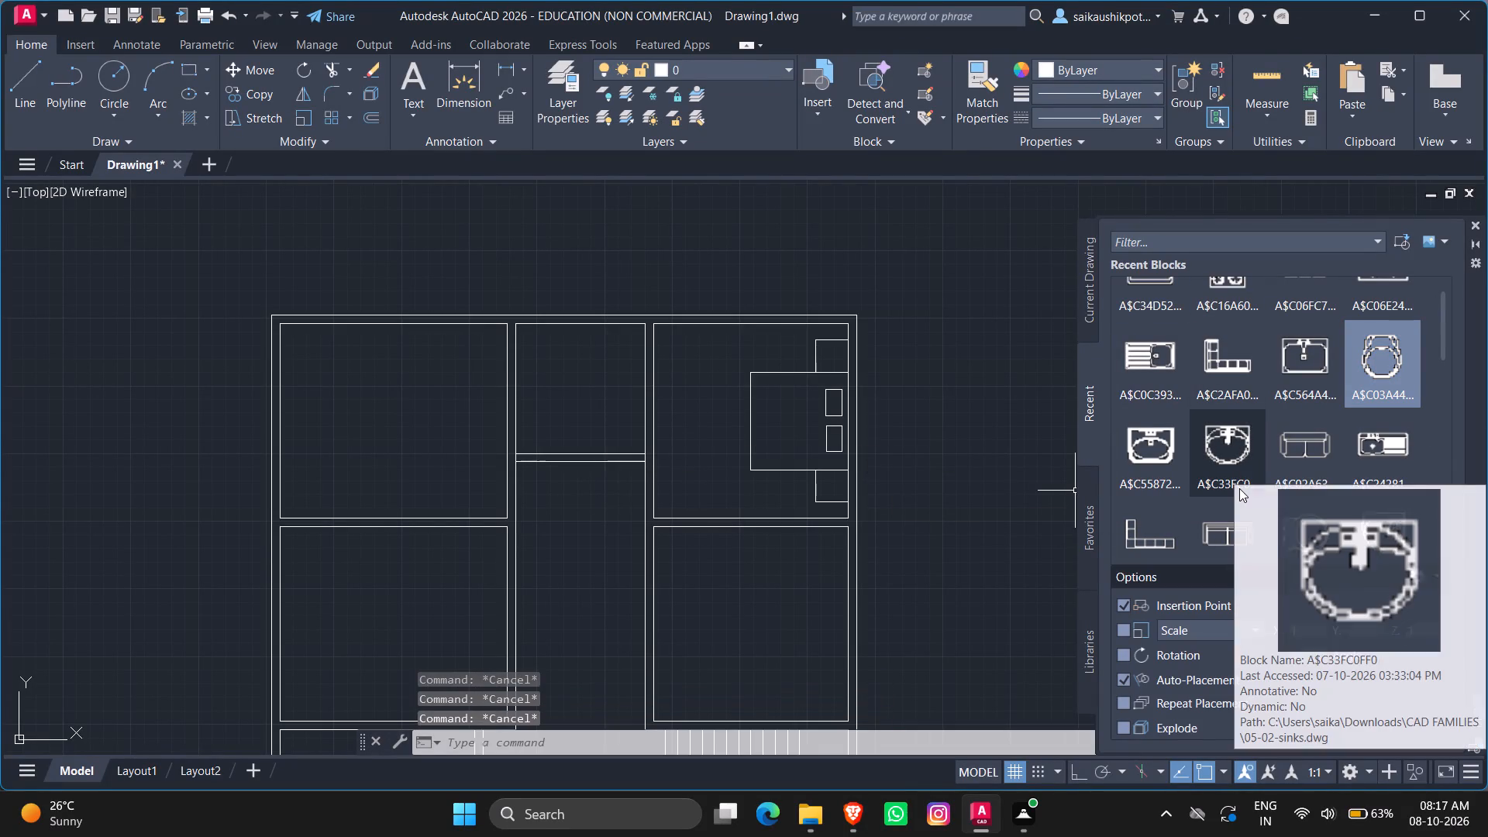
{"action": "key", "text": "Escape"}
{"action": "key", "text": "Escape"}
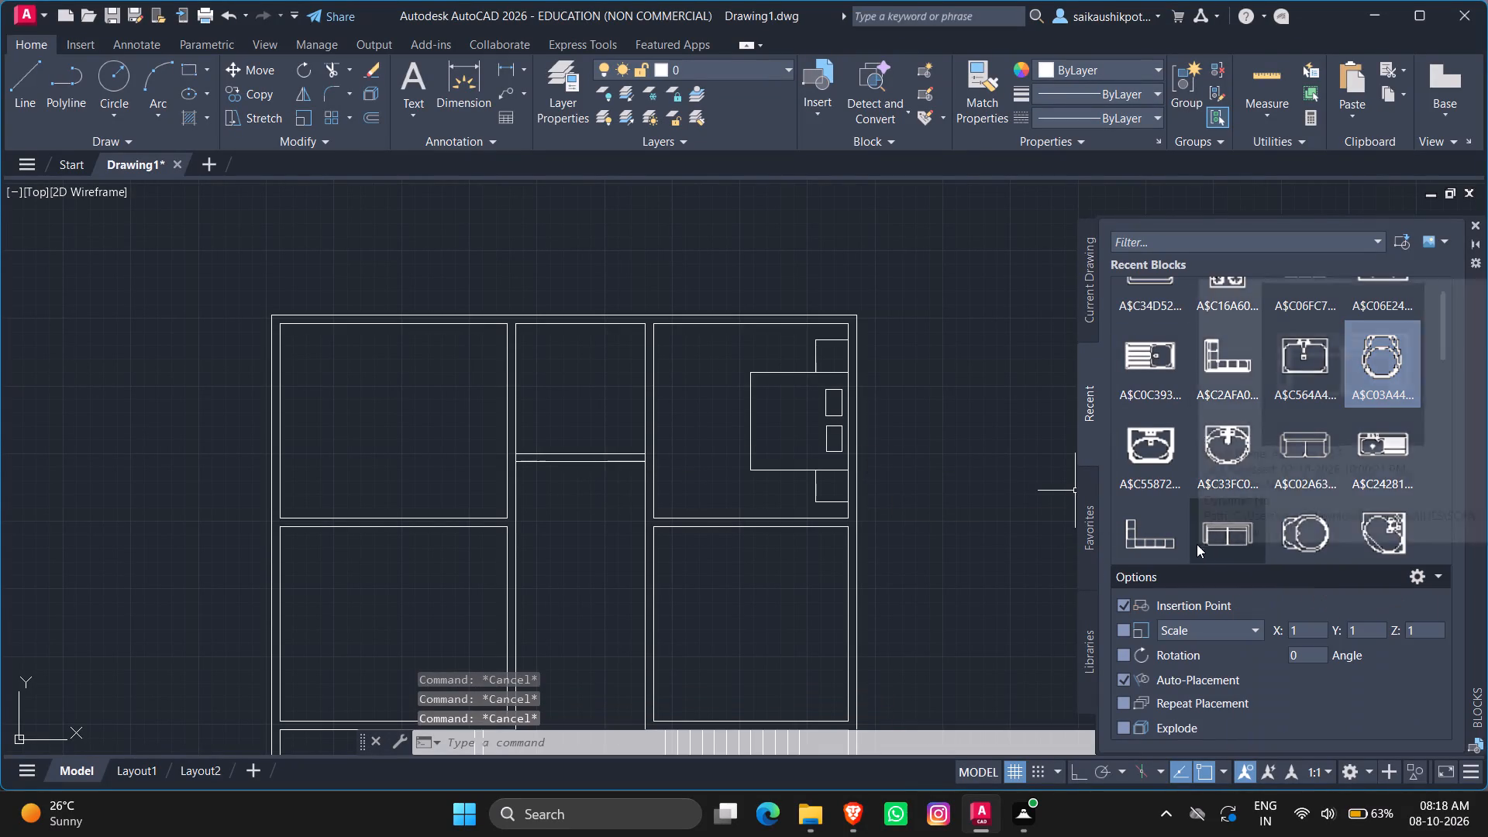
Insert the round-bowl fixture block A$C6EF51 in the small top-middle room of the floor plan.
{"action": "left_click", "coordinate": [1296, 532]}
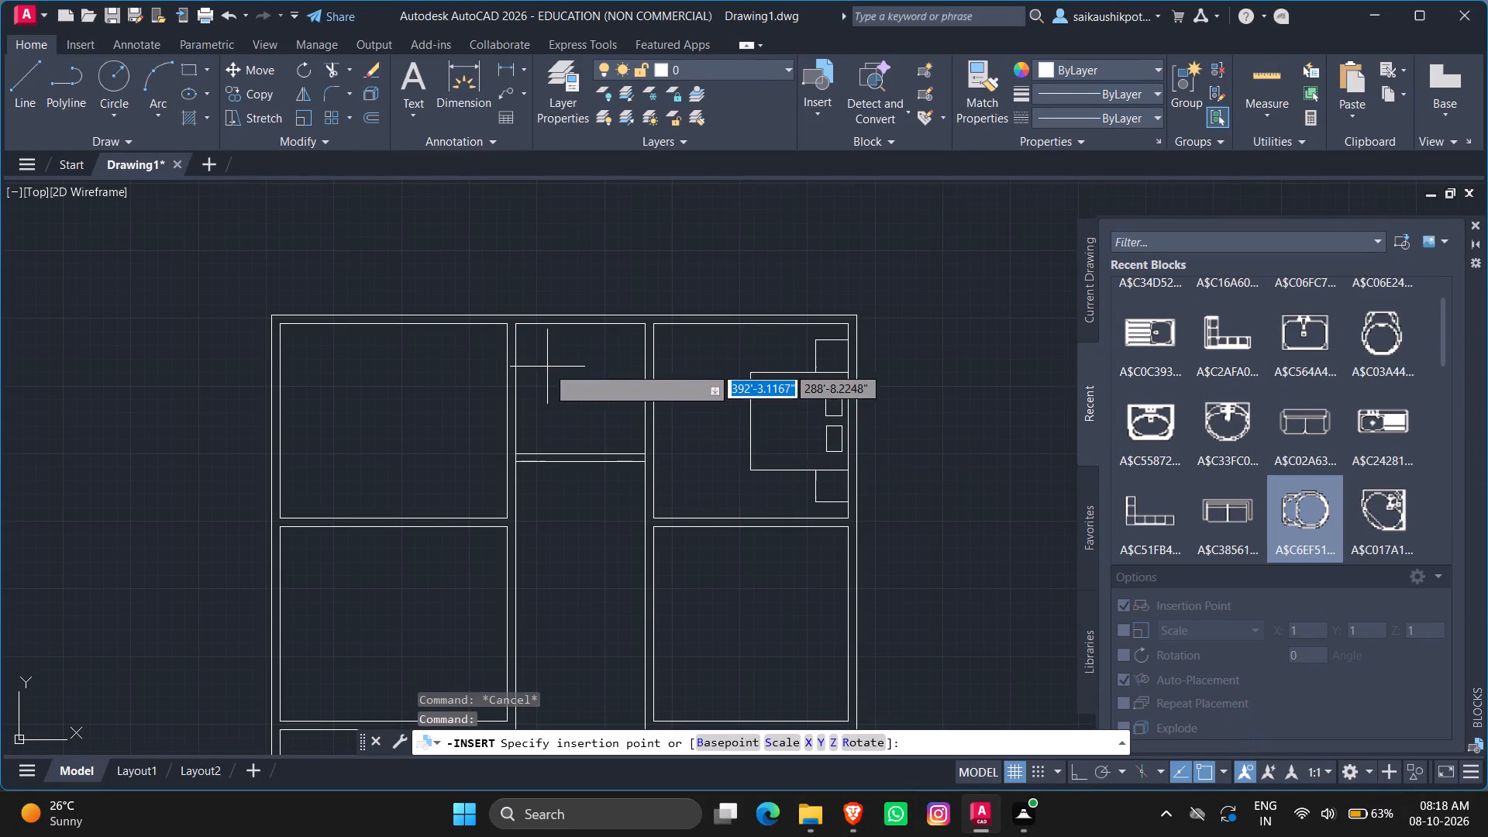
{"action": "scroll", "coordinate": [547, 367], "scroll_direction": "up", "scroll_amount": 3}
{"action": "left_click", "coordinate": [512, 381]}
Scale the tiny inserted fixture up freehand from a base point on its bowl until it suits the small top-middle room.
{"action": "scroll", "coordinate": [535, 391], "scroll_direction": "up", "scroll_amount": 3}
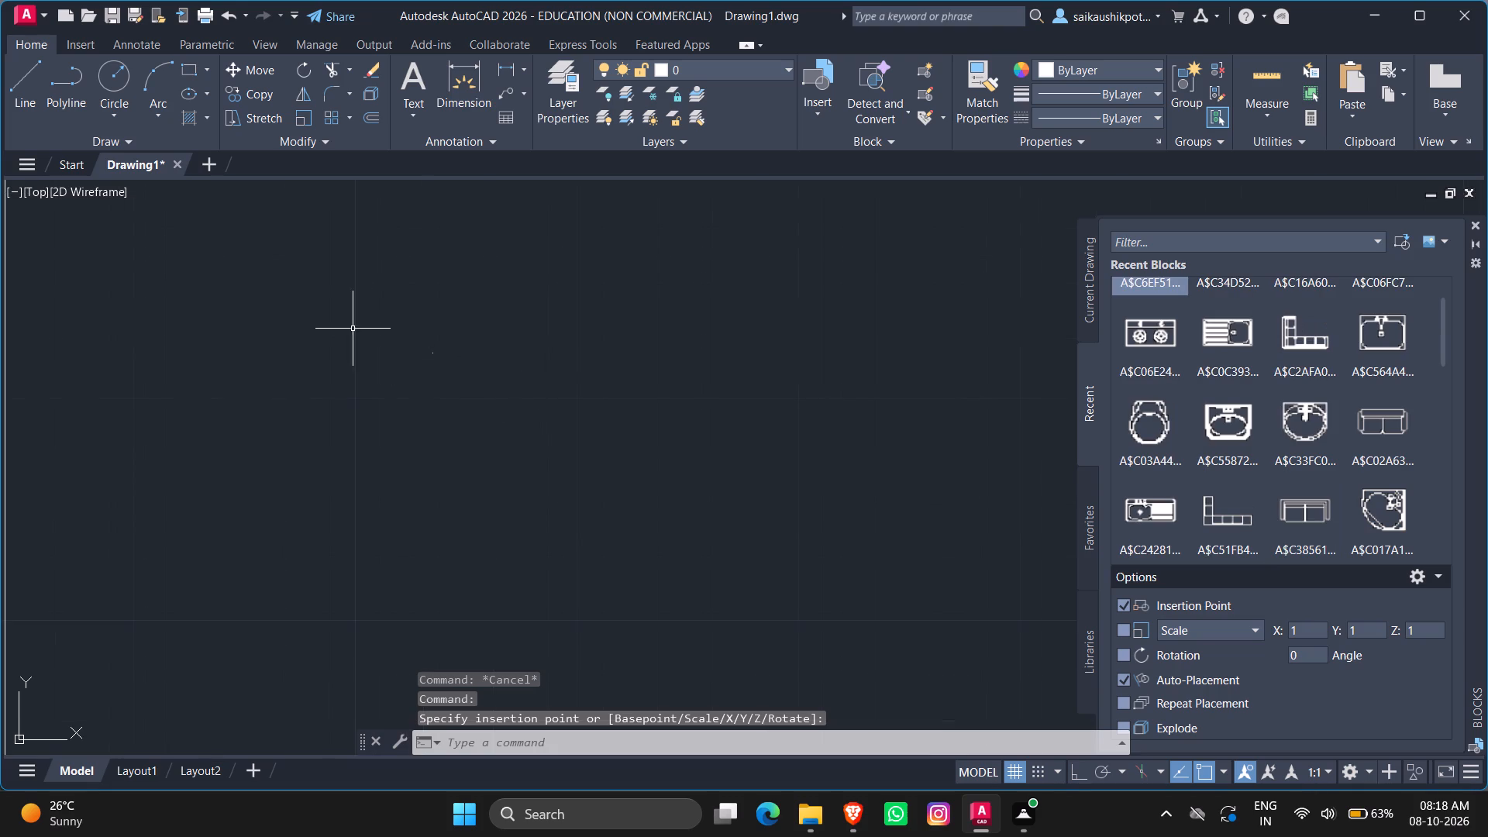
{"action": "scroll", "coordinate": [384, 339], "scroll_direction": "up", "scroll_amount": 2}
{"action": "scroll", "coordinate": [451, 374], "scroll_direction": "up", "scroll_amount": 6}
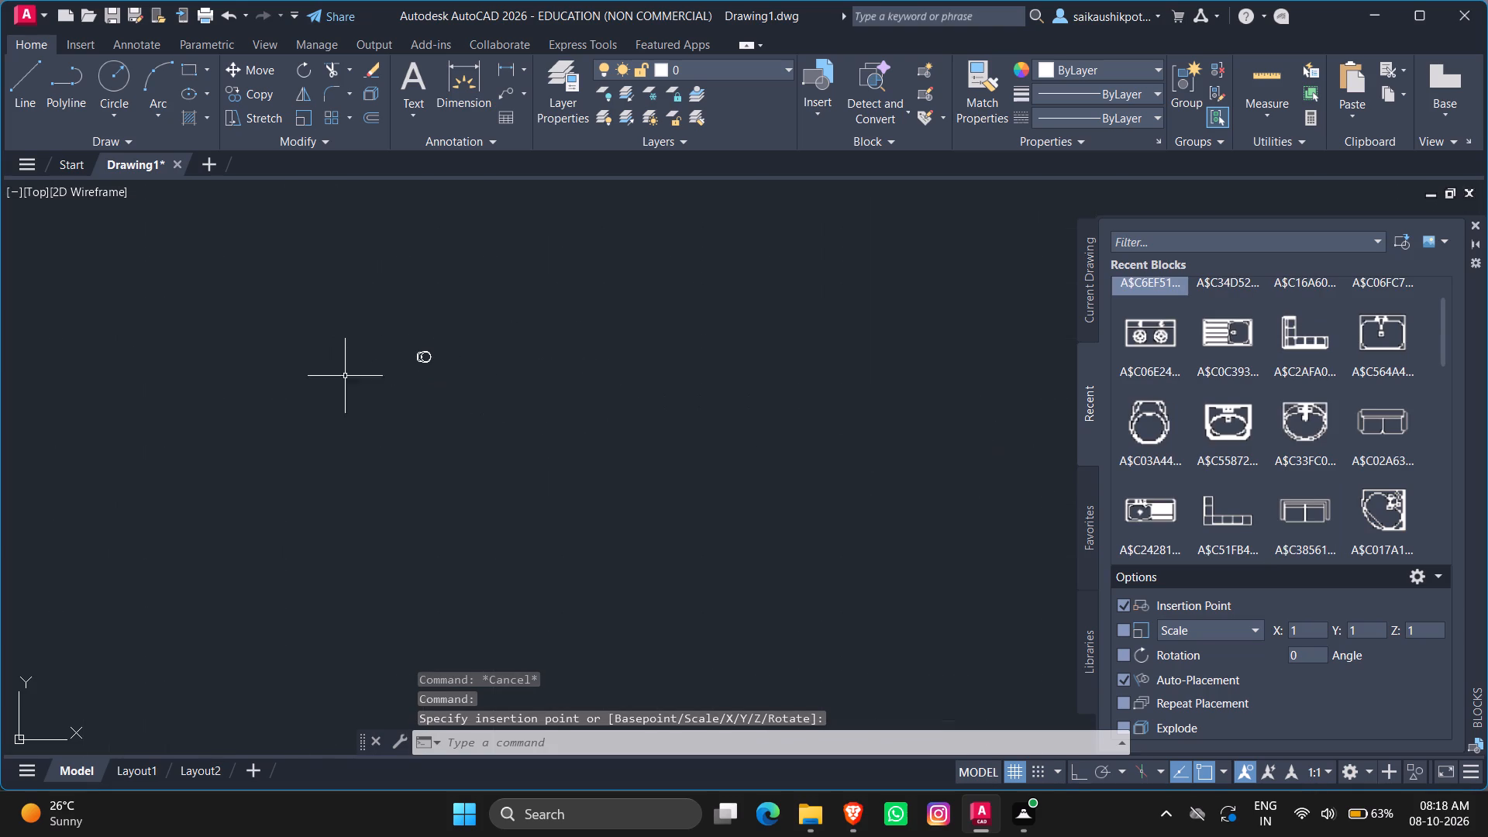
{"action": "scroll", "coordinate": [307, 343], "scroll_direction": "up", "scroll_amount": 2}
{"action": "scroll", "coordinate": [732, 415], "scroll_direction": "up", "scroll_amount": 1}
{"action": "scroll", "coordinate": [424, 358], "scroll_direction": "up", "scroll_amount": 1}
{"action": "scroll", "coordinate": [650, 354], "scroll_direction": "up", "scroll_amount": 2}
{"action": "scroll", "coordinate": [454, 380], "scroll_direction": "up", "scroll_amount": 2}
{"action": "left_click", "coordinate": [441, 382]}
{"action": "left_click", "coordinate": [322, 412]}
{"action": "type", "text": "SC"}
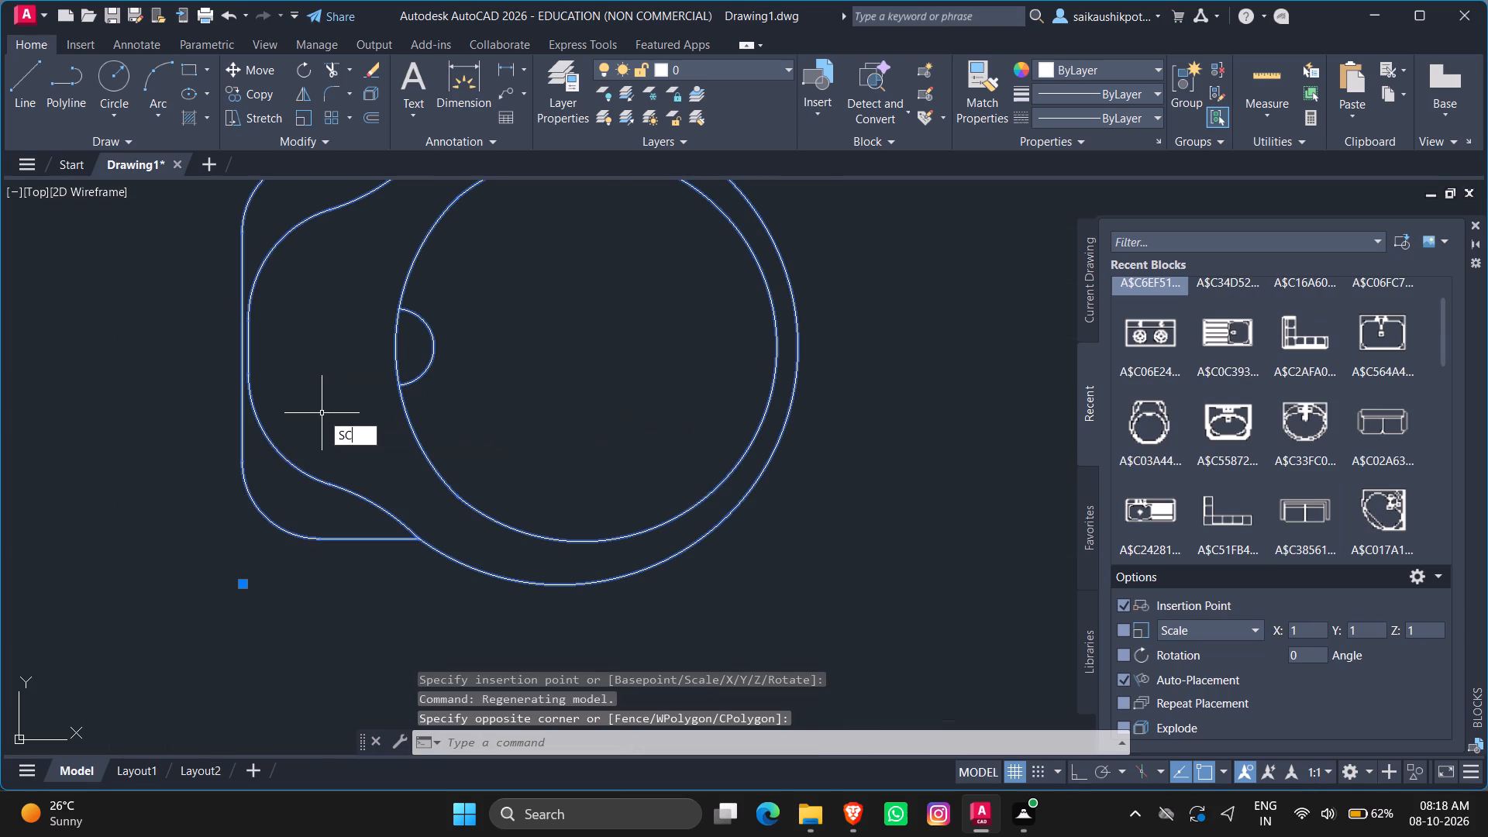
{"action": "key", "text": "Return"}
{"action": "left_click", "coordinate": [399, 384]}
{"action": "scroll", "coordinate": [276, 446], "scroll_direction": "down", "scroll_amount": 5}
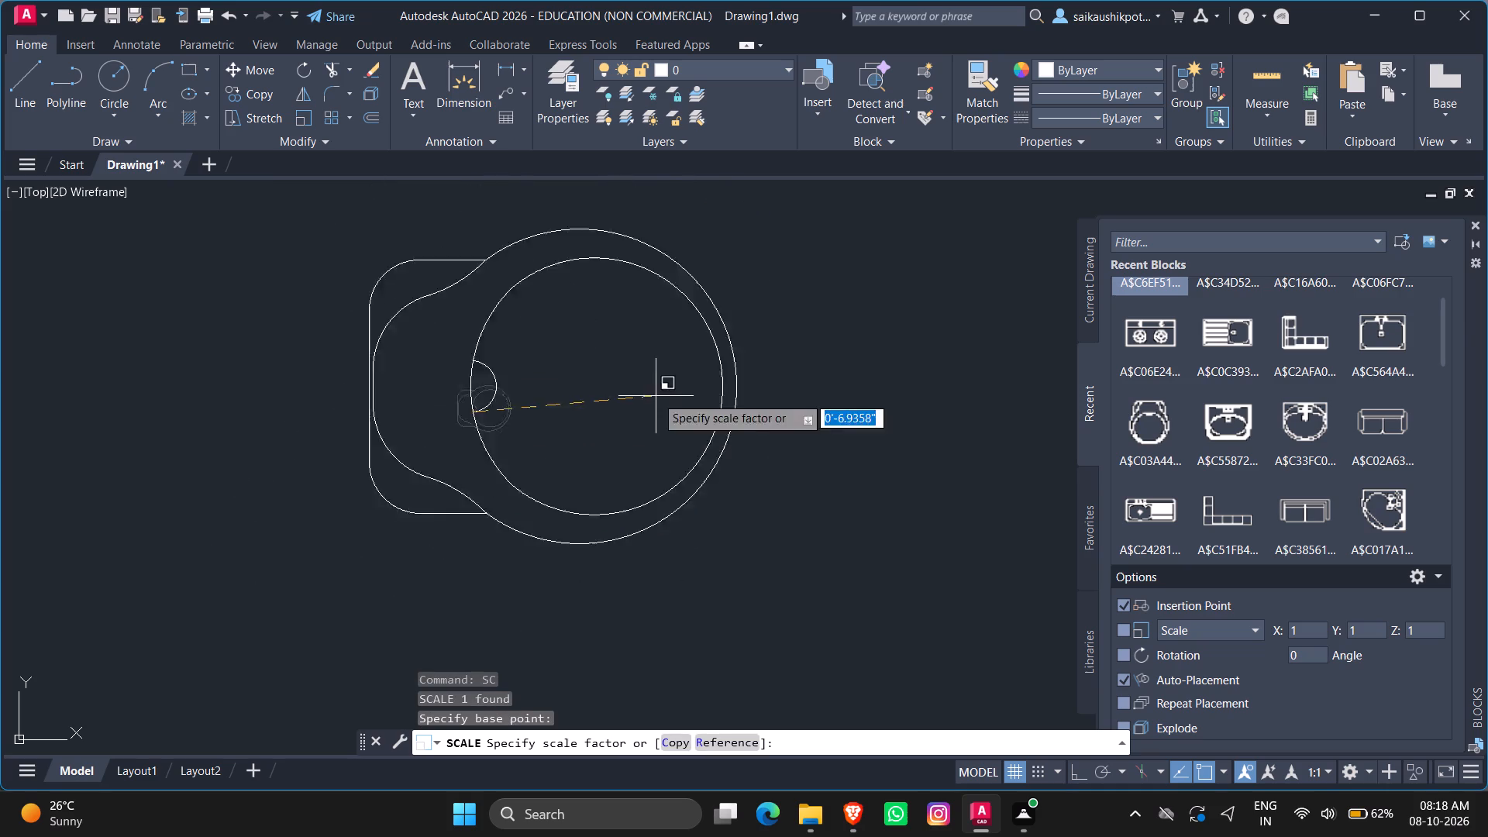
{"action": "scroll", "coordinate": [656, 396], "scroll_direction": "down", "scroll_amount": 16}
{"action": "scroll", "coordinate": [809, 376], "scroll_direction": "down", "scroll_amount": 3}
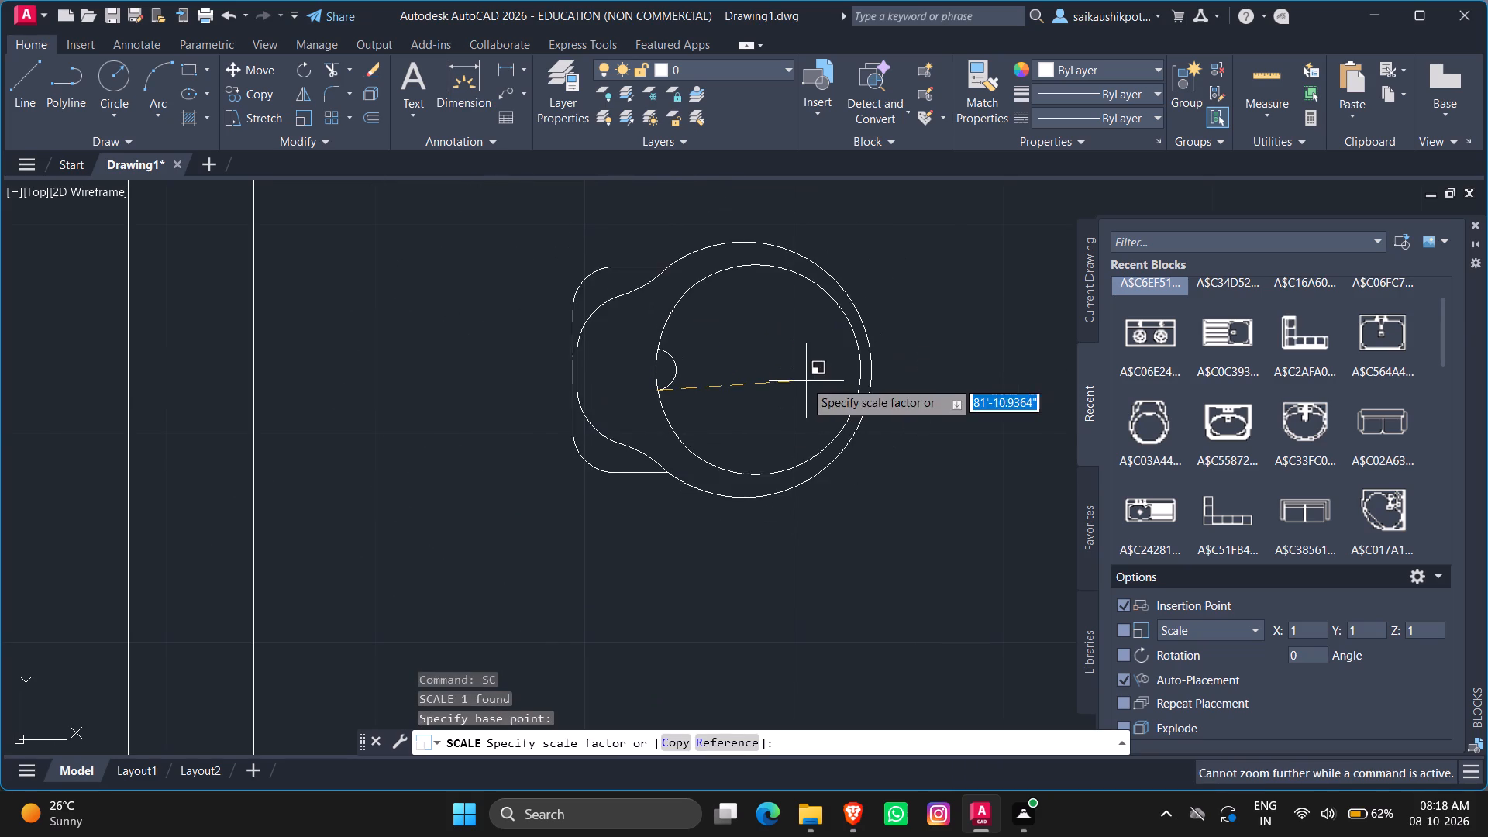
{"action": "scroll", "coordinate": [770, 405], "scroll_direction": "down", "scroll_amount": 1}
{"action": "scroll", "coordinate": [640, 445], "scroll_direction": "down", "scroll_amount": 3}
{"action": "scroll", "coordinate": [640, 445], "scroll_direction": "up", "scroll_amount": 4}
{"action": "scroll", "coordinate": [640, 445], "scroll_direction": "down", "scroll_amount": 4}
{"action": "scroll", "coordinate": [640, 445], "scroll_direction": "up", "scroll_amount": 3}
{"action": "scroll", "coordinate": [640, 445], "scroll_direction": "down", "scroll_amount": 4}
{"action": "scroll", "coordinate": [640, 445], "scroll_direction": "up", "scroll_amount": 2}
{"action": "scroll", "coordinate": [640, 445], "scroll_direction": "down", "scroll_amount": 9}
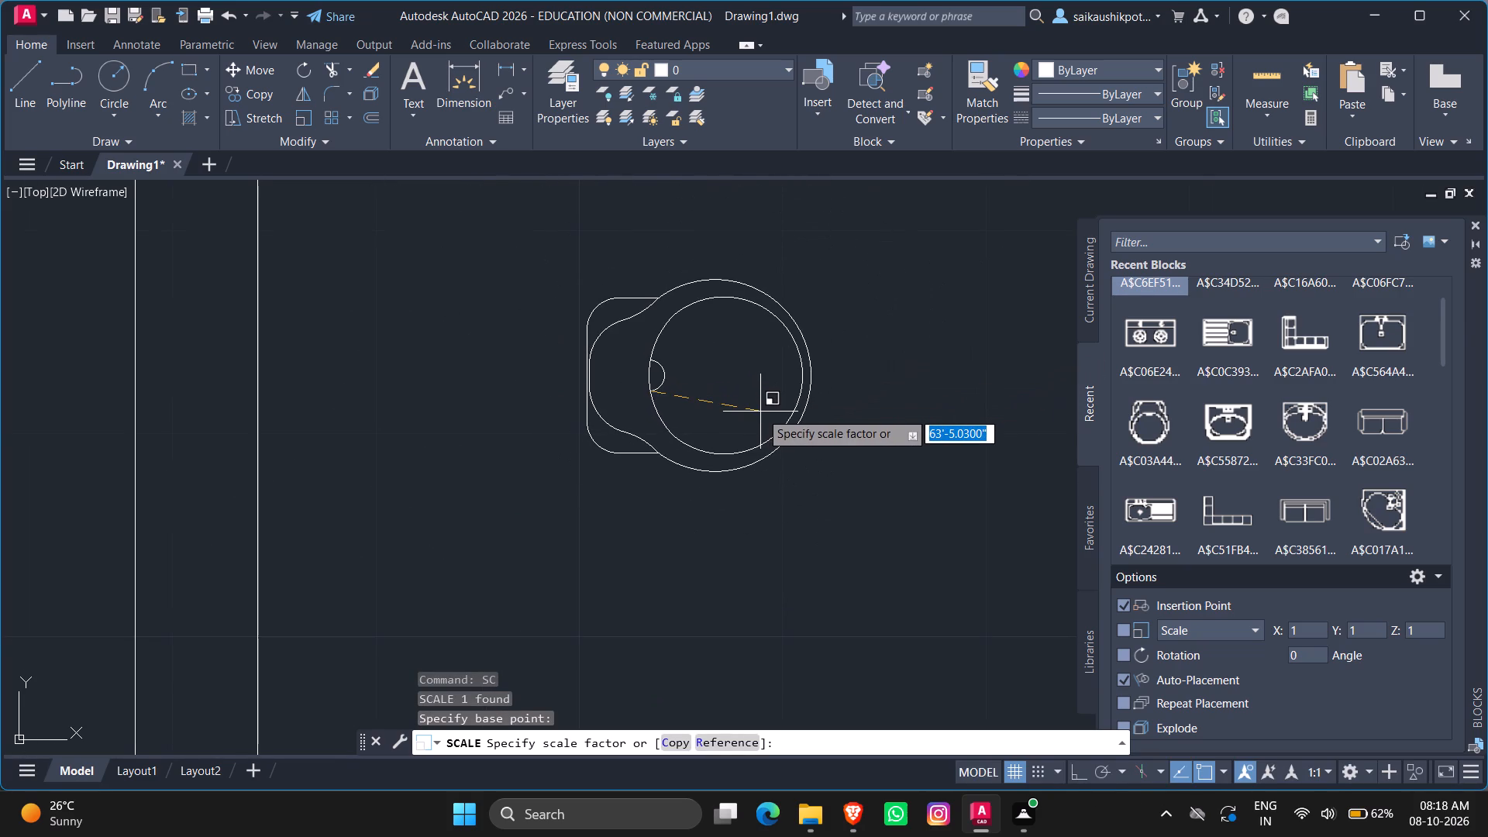
{"action": "left_click", "coordinate": [869, 384]}
{"action": "scroll", "coordinate": [860, 392], "scroll_direction": "down", "scroll_amount": 3}
{"action": "key", "text": "Escape"}
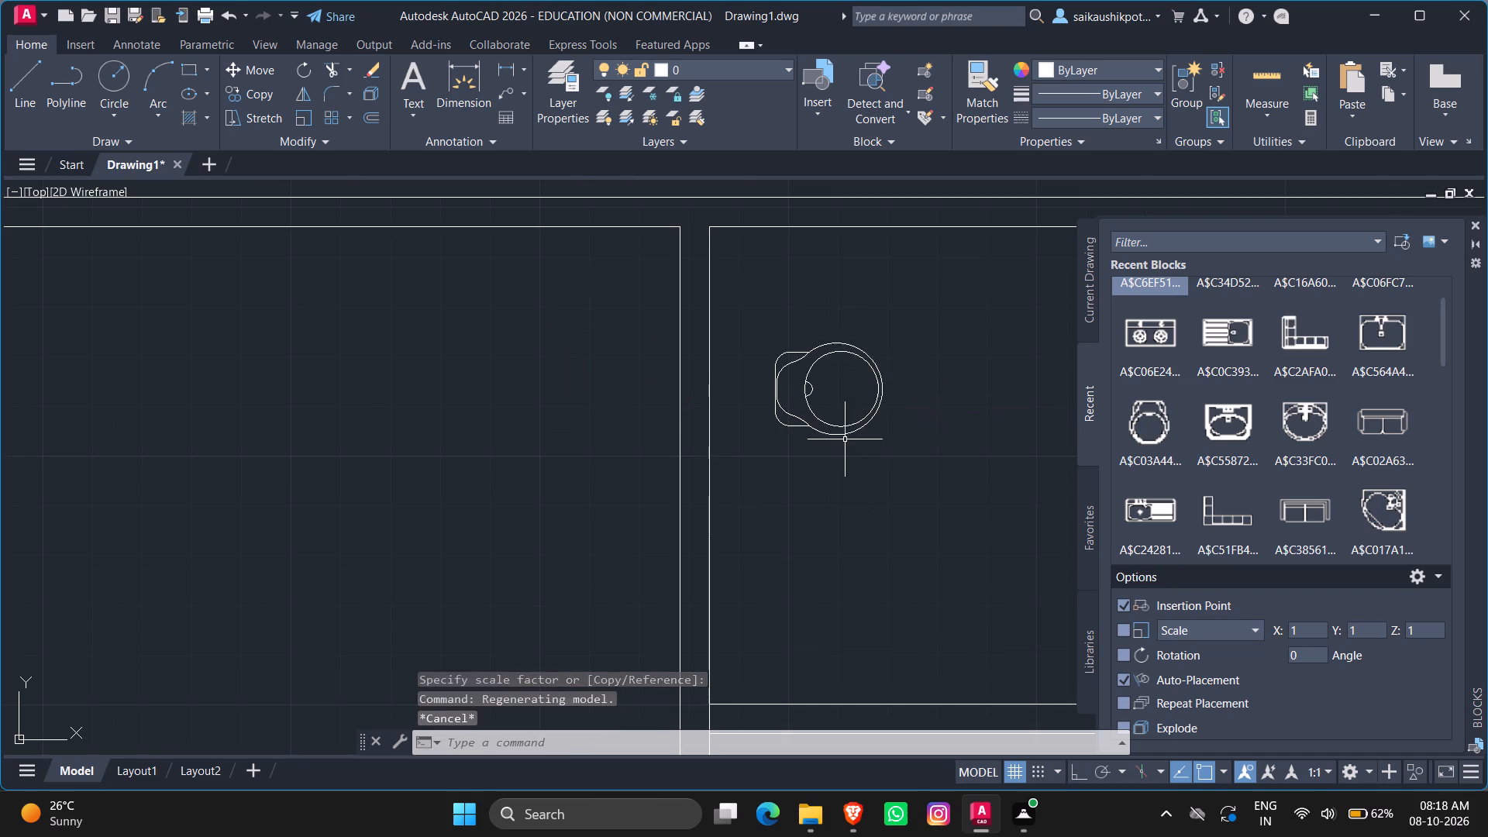
{"action": "key", "text": "Escape"}
{"action": "key", "text": "Escape"}
{"action": "key", "text": "Escape"}
{"action": "key", "text": "Escape"}
{"action": "key", "text": "Escape"}
Mirror the scaled fixture about a vertical line with Ortho on, keeping the source object.
{"action": "scroll", "coordinate": [861, 387], "scroll_direction": "down", "scroll_amount": 3}
{"action": "scroll", "coordinate": [581, 394], "scroll_direction": "up", "scroll_amount": 3}
{"action": "scroll", "coordinate": [780, 459], "scroll_direction": "down", "scroll_amount": 3}
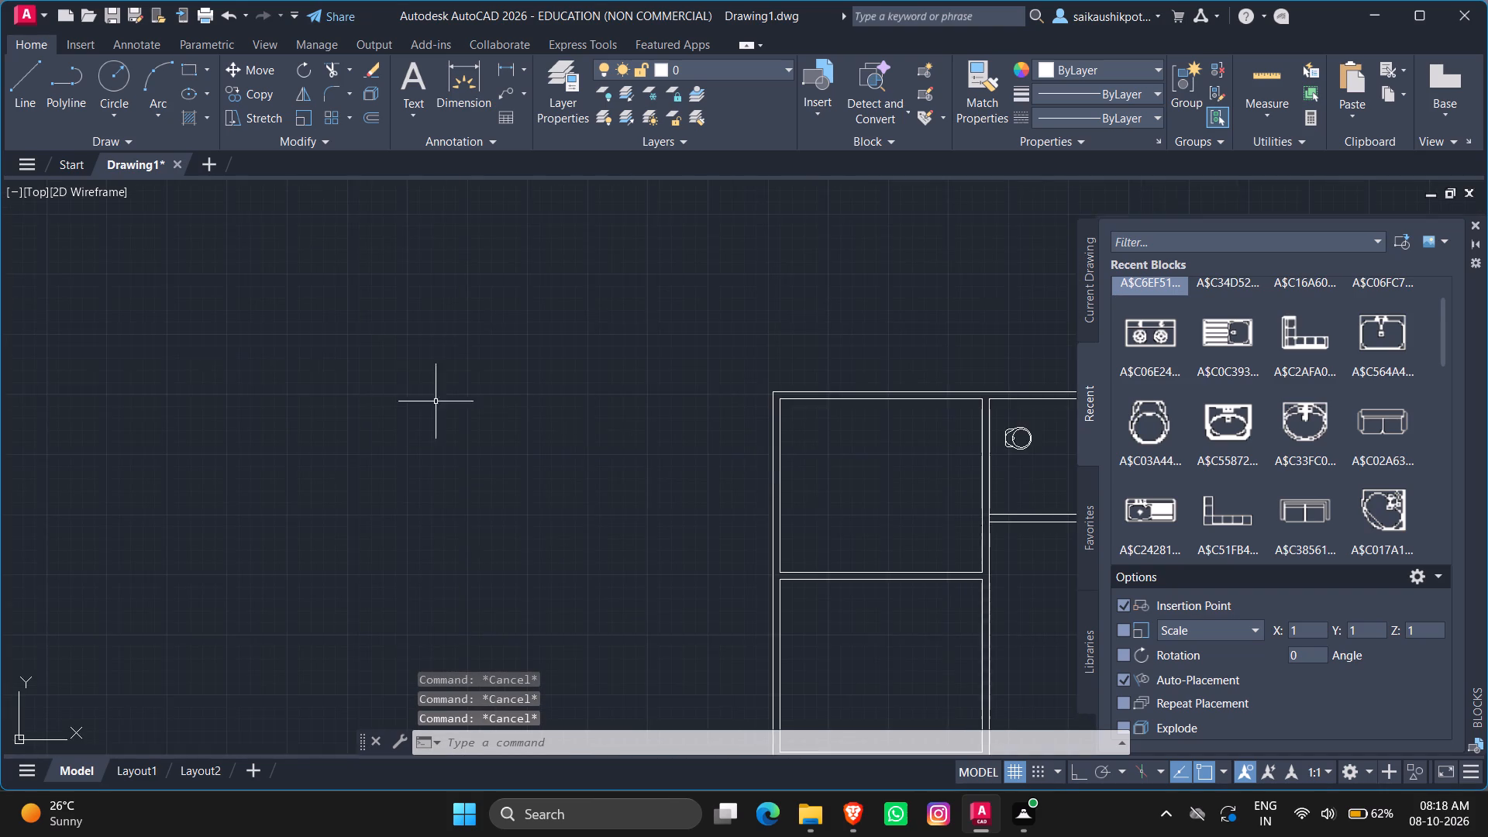
{"action": "scroll", "coordinate": [399, 402], "scroll_direction": "down", "scroll_amount": 4}
{"action": "scroll", "coordinate": [460, 426], "scroll_direction": "up", "scroll_amount": 5}
{"action": "scroll", "coordinate": [463, 274], "scroll_direction": "up", "scroll_amount": 1}
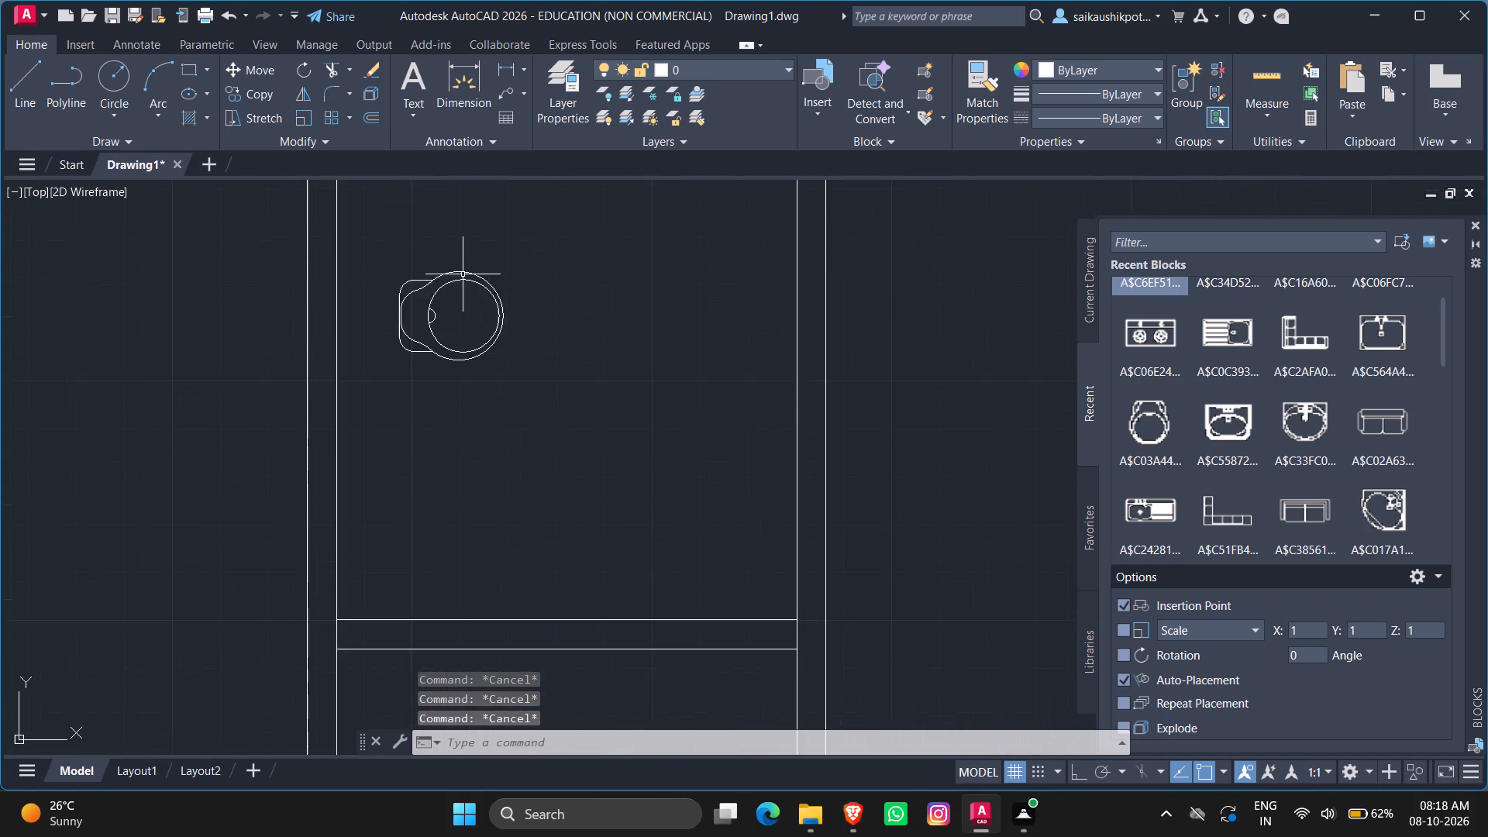
{"action": "scroll", "coordinate": [463, 274], "scroll_direction": "up", "scroll_amount": 2}
{"action": "left_click", "coordinate": [432, 350]}
{"action": "left_click", "coordinate": [347, 425]}
{"action": "scroll", "coordinate": [571, 378], "scroll_direction": "down", "scroll_amount": 3}
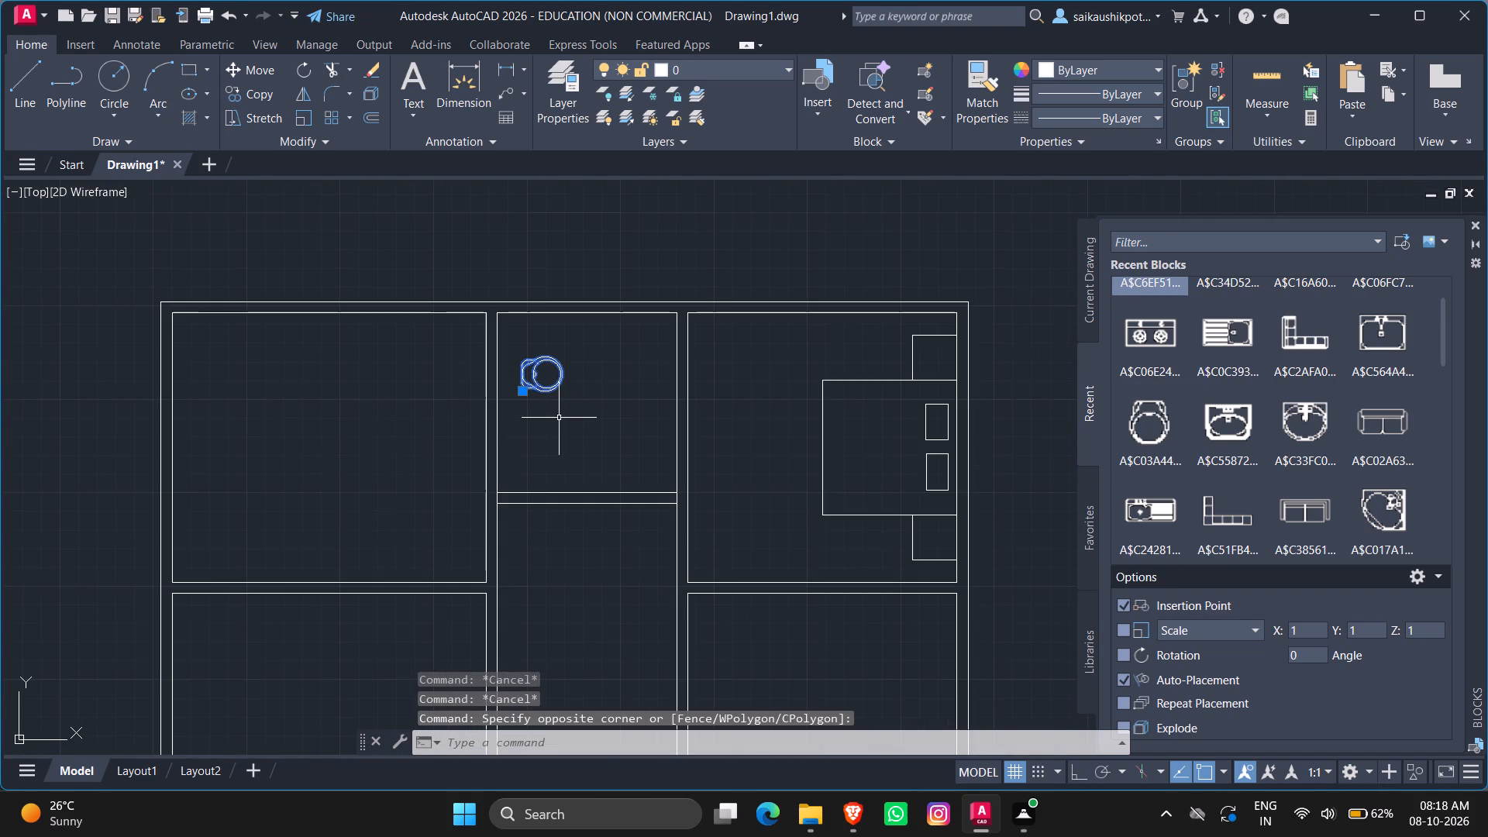
{"action": "key", "text": "Escape"}
{"action": "left_click", "coordinate": [534, 384]}
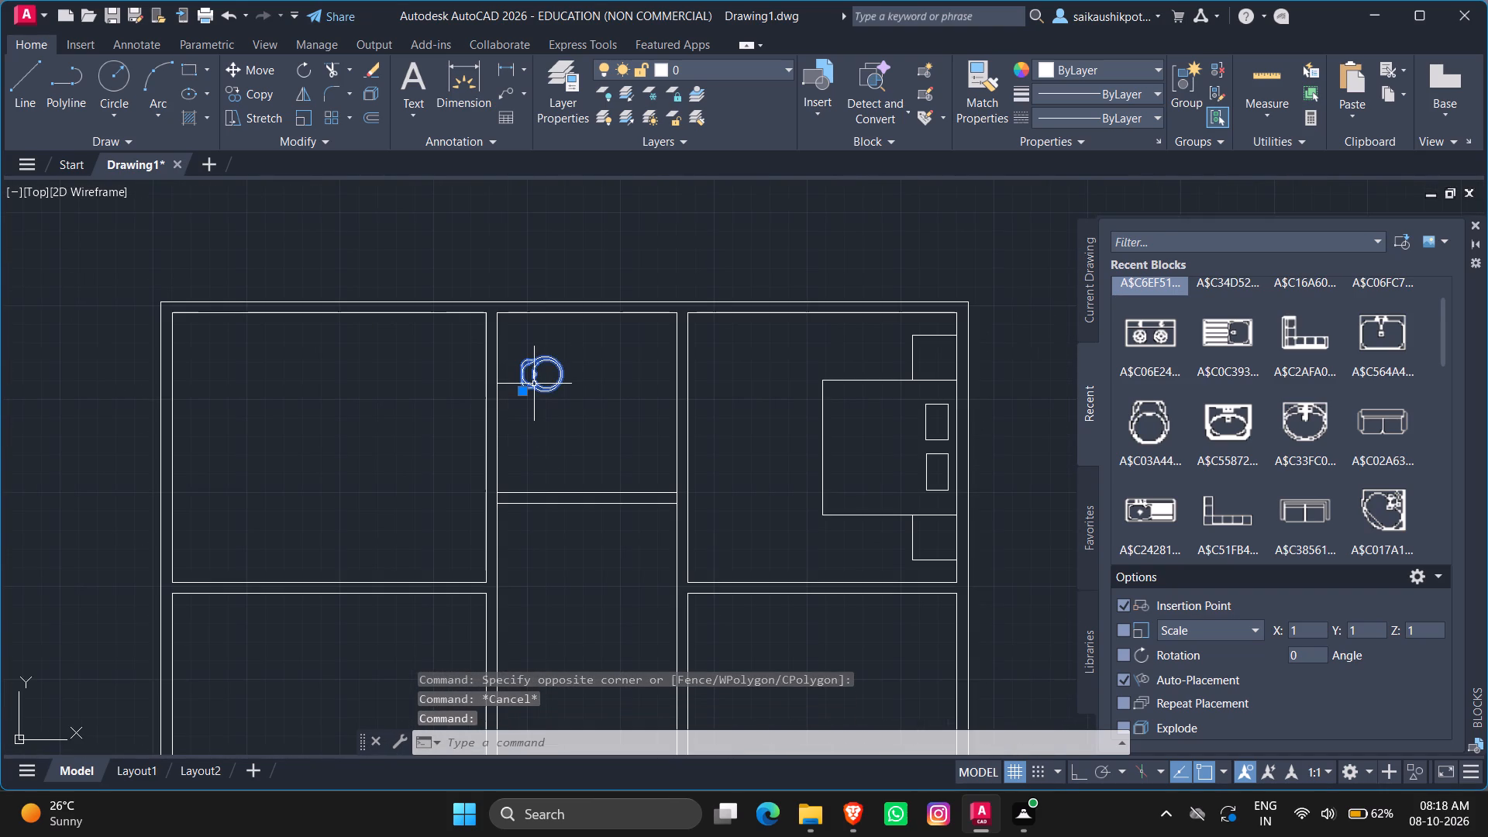
{"action": "type", "text": "MI"}
{"action": "key", "text": "Return"}
{"action": "left_click", "coordinate": [552, 391]}
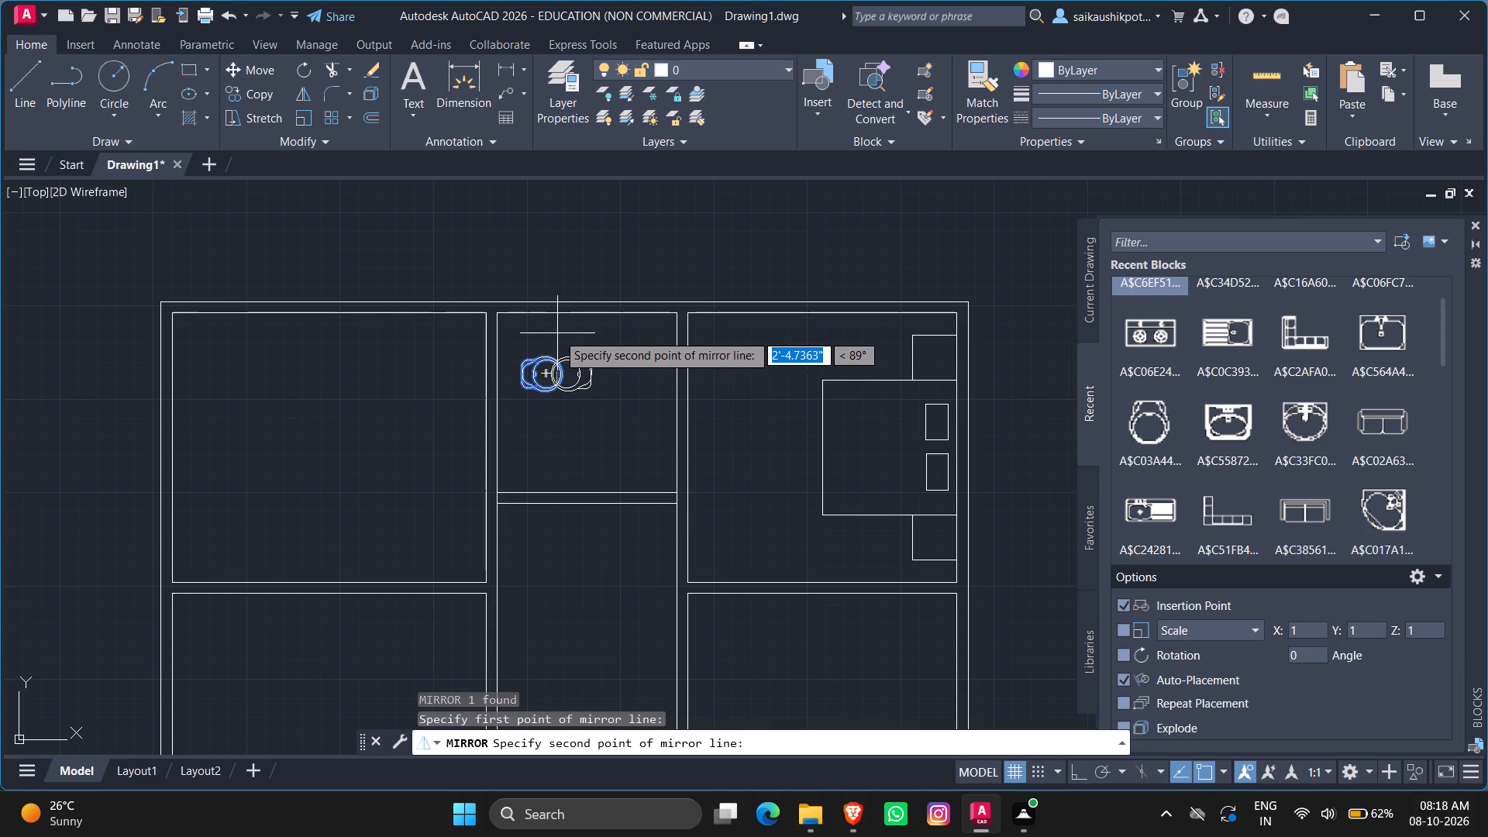
{"action": "key", "text": "F8"}
{"action": "left_click", "coordinate": [577, 362]}
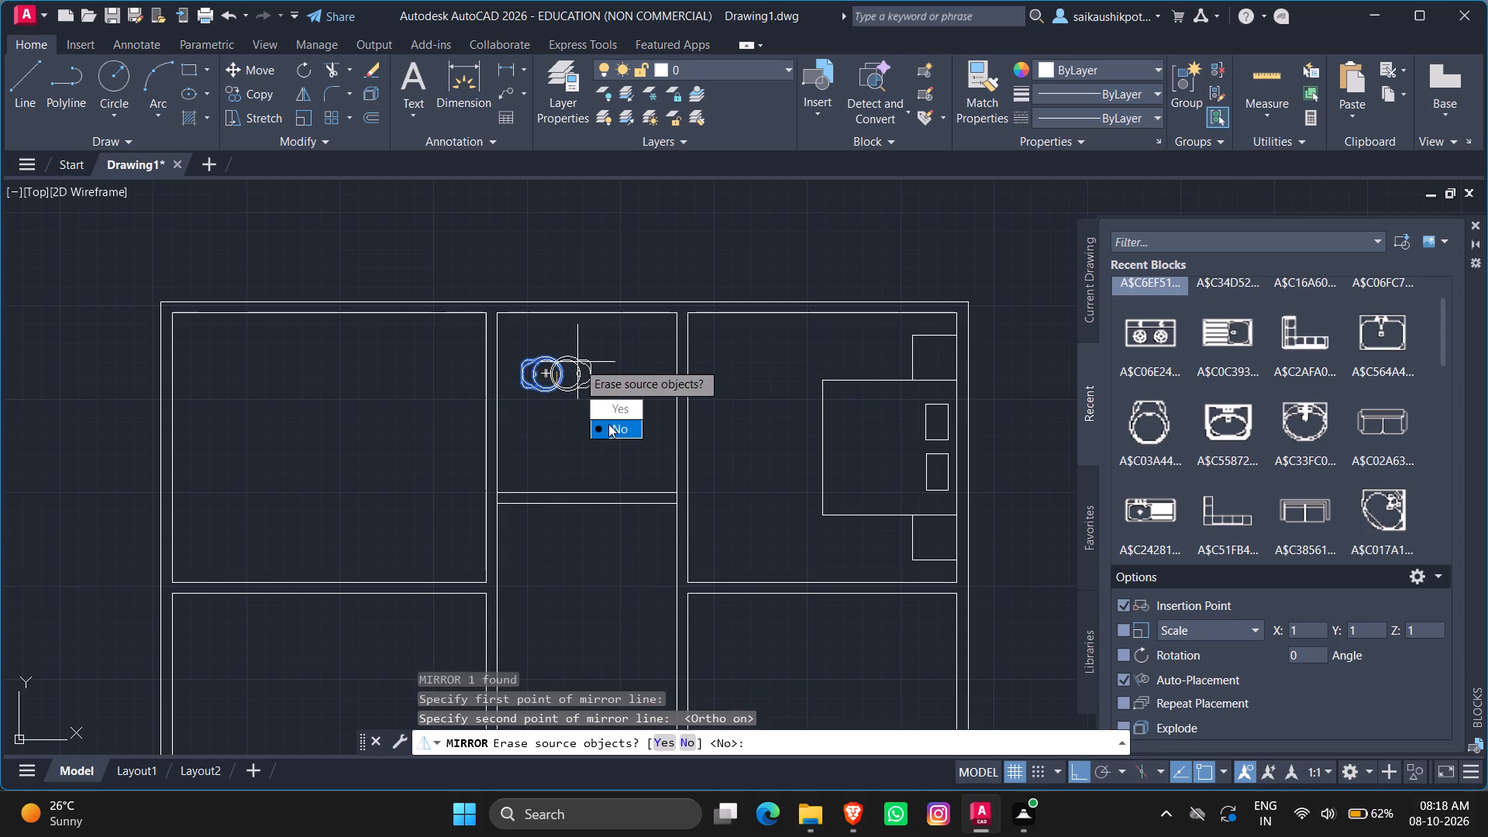
{"action": "left_click_drag", "start_coordinate": [608, 427], "coordinate": [577, 362]}
{"action": "scroll", "coordinate": [567, 353], "scroll_direction": "up", "scroll_amount": 3}
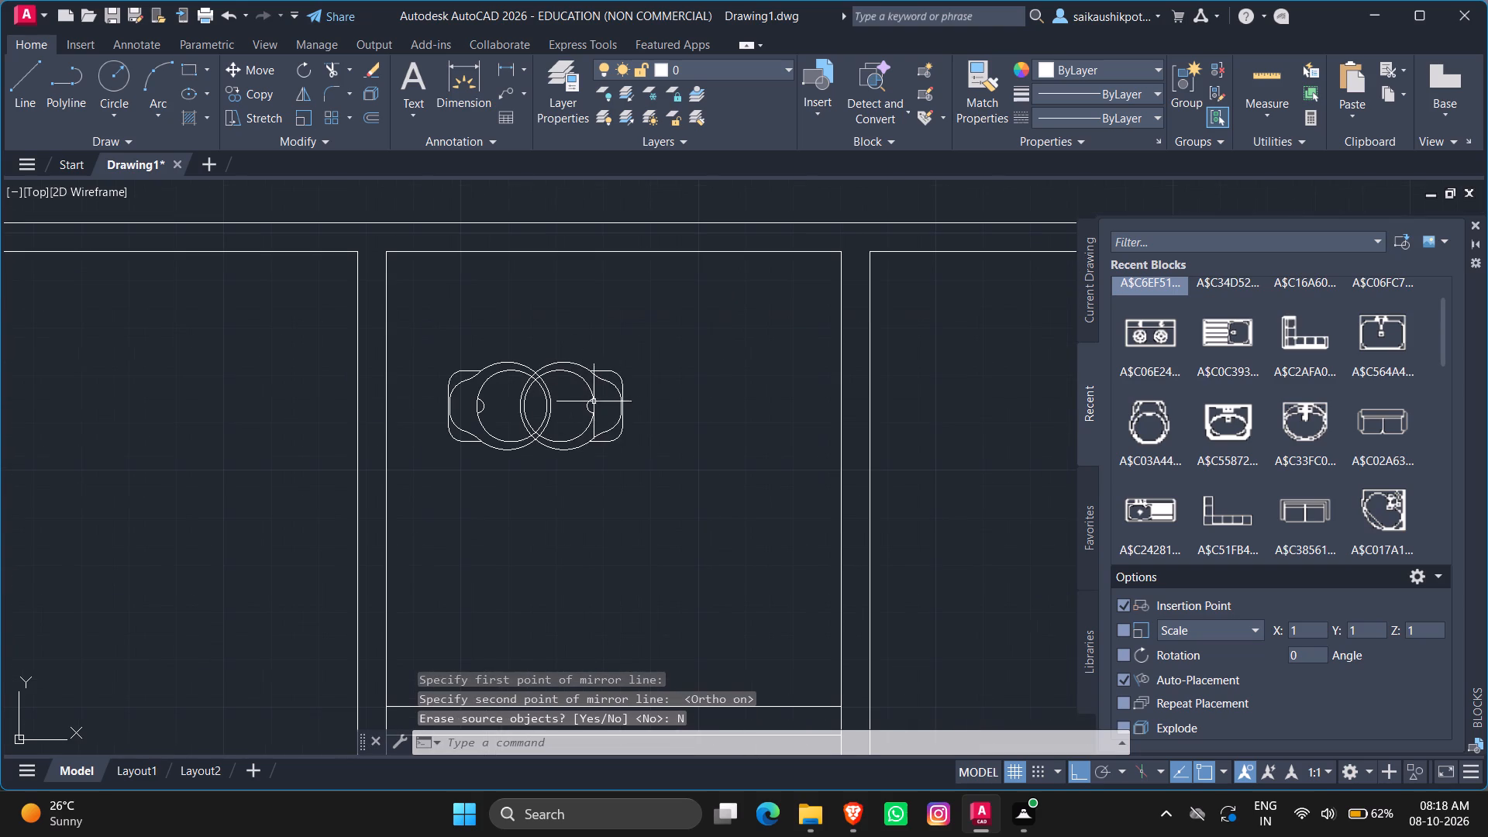
Move the mirrored fixture horizontally by its grip to sit near the small room's right-hand wall.
{"action": "left_click", "coordinate": [586, 399]}
{"action": "left_click", "coordinate": [622, 453]}
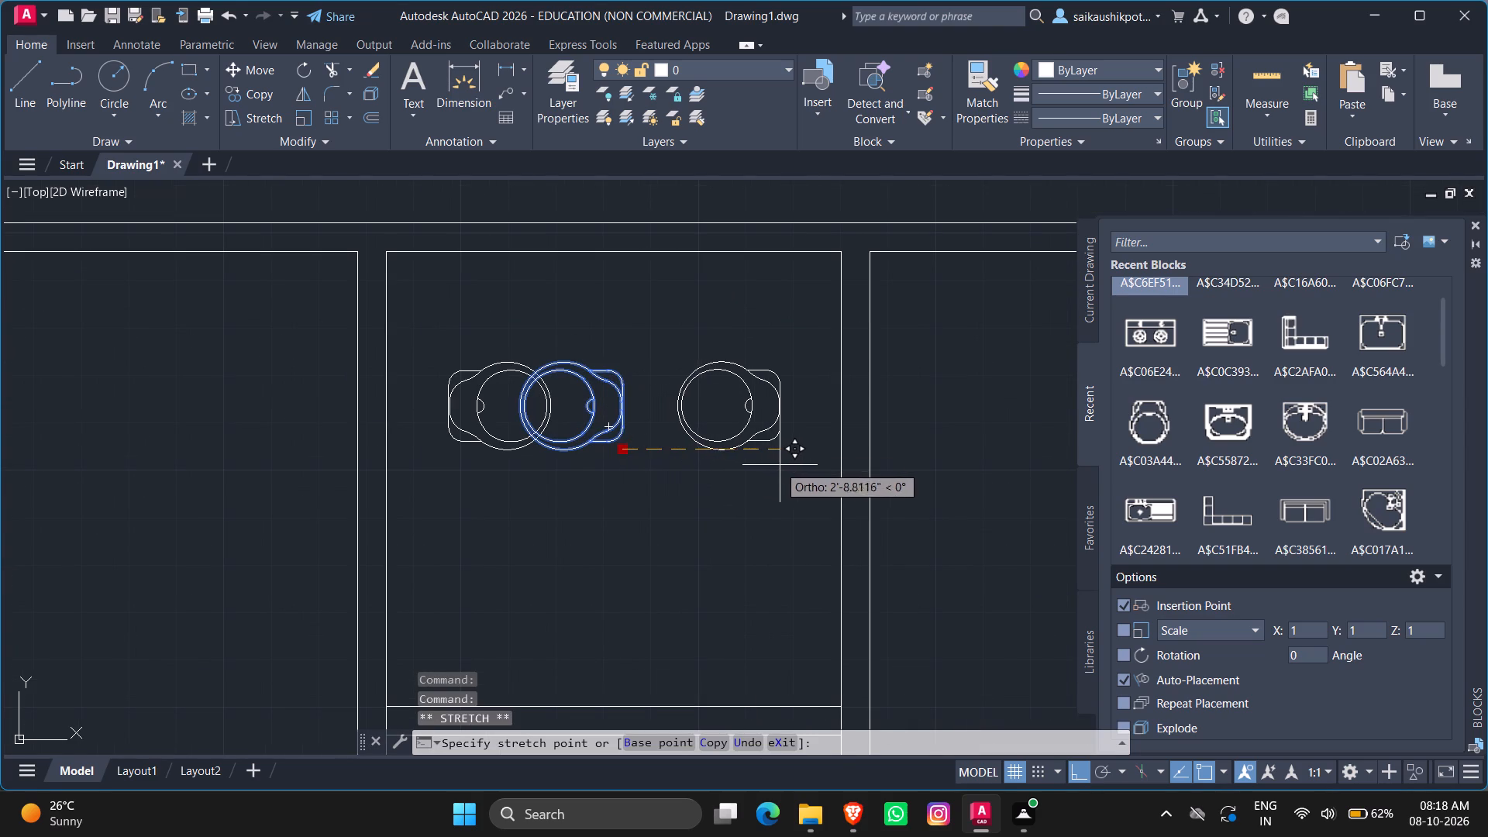
{"action": "double_click", "coordinate": [817, 475]}
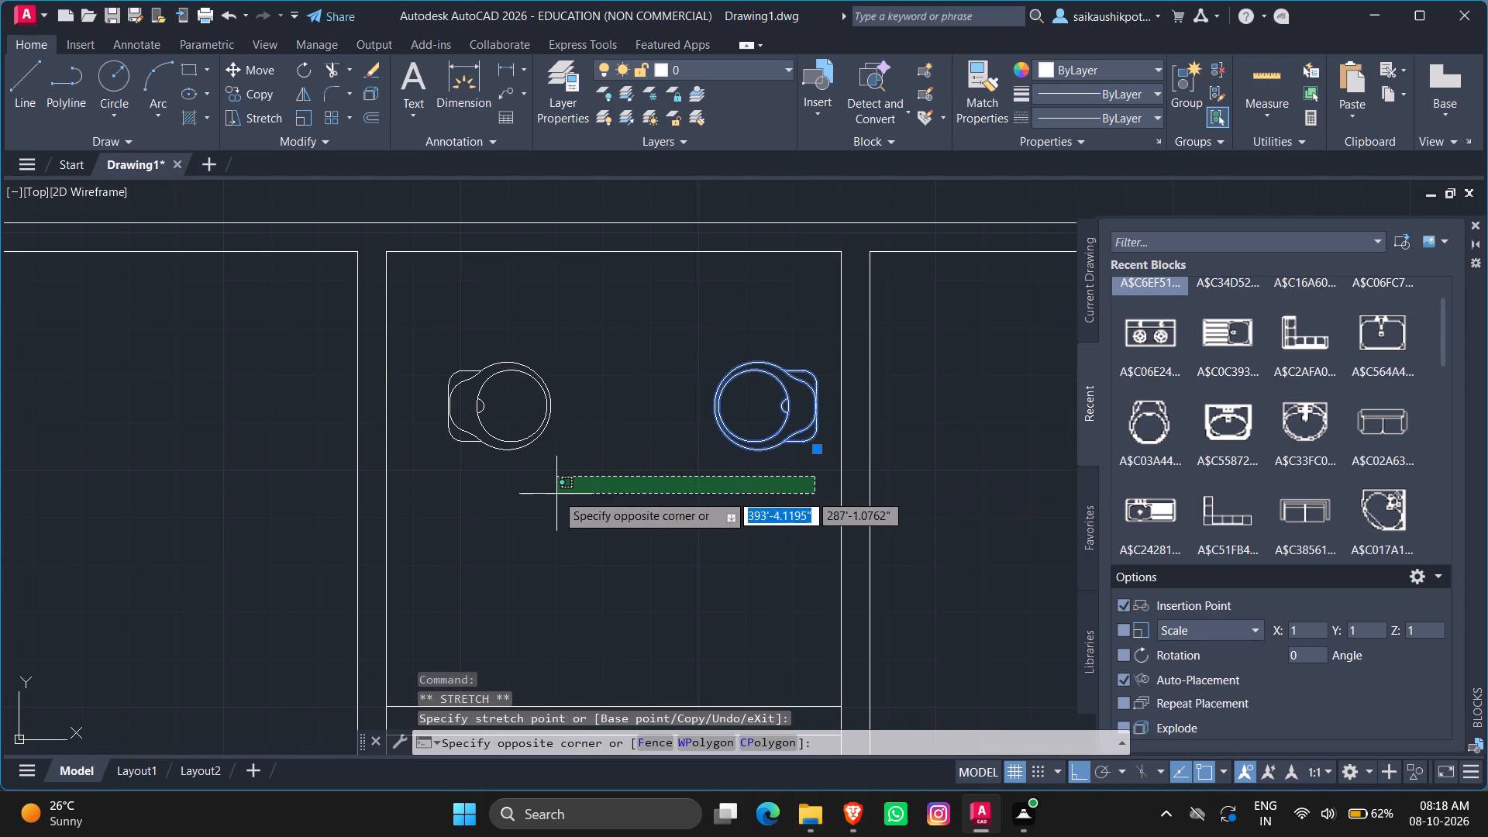
{"action": "left_click", "coordinate": [464, 460]}
{"action": "key", "text": "Escape"}
Move the original fixture about 0'-7.6" horizontally toward the small room's left-hand wall.
{"action": "left_click", "coordinate": [476, 431]}
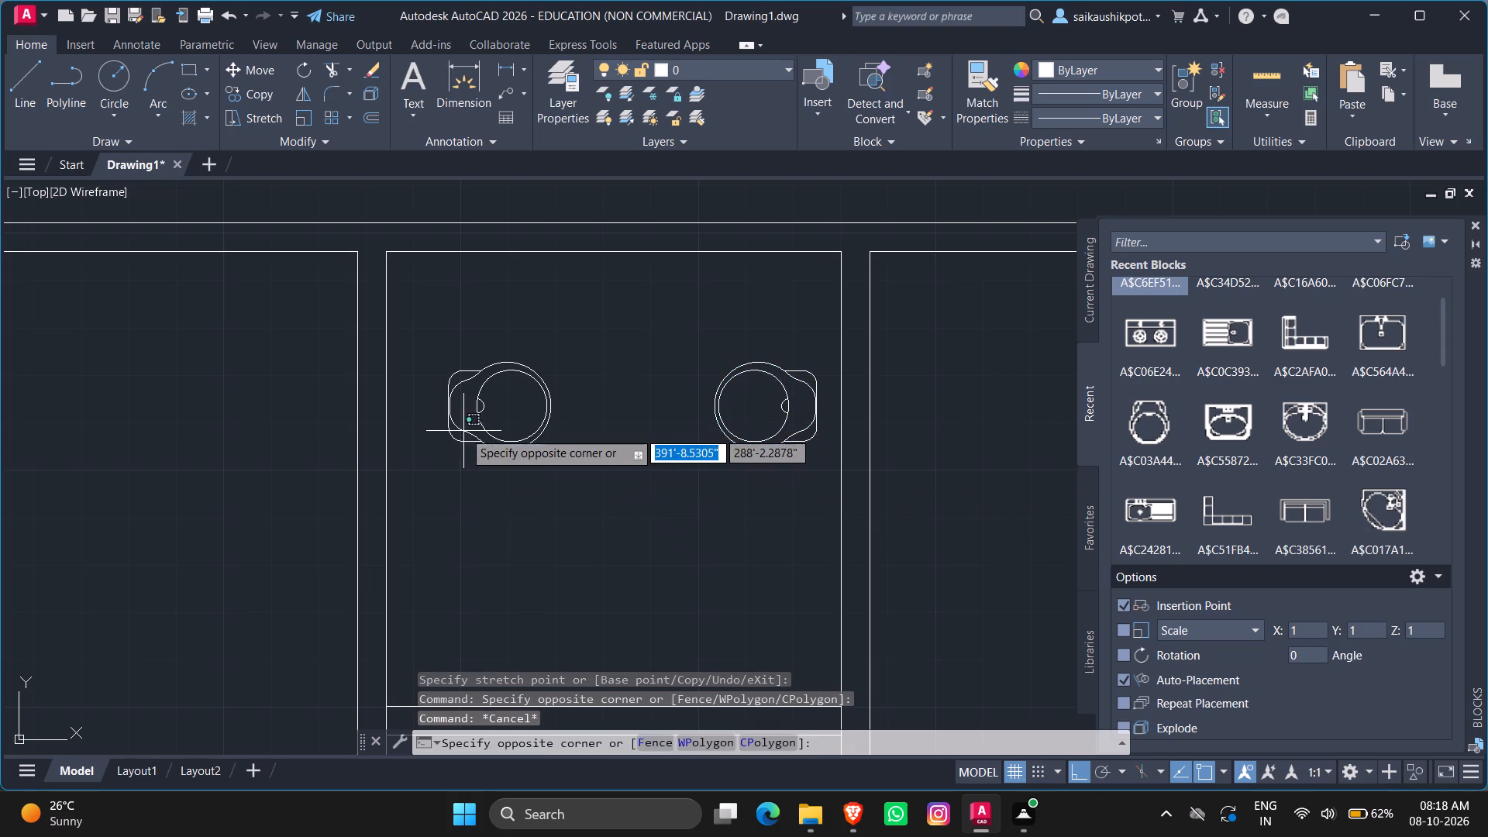
{"action": "left_click", "coordinate": [446, 432]}
{"action": "left_click", "coordinate": [449, 451]}
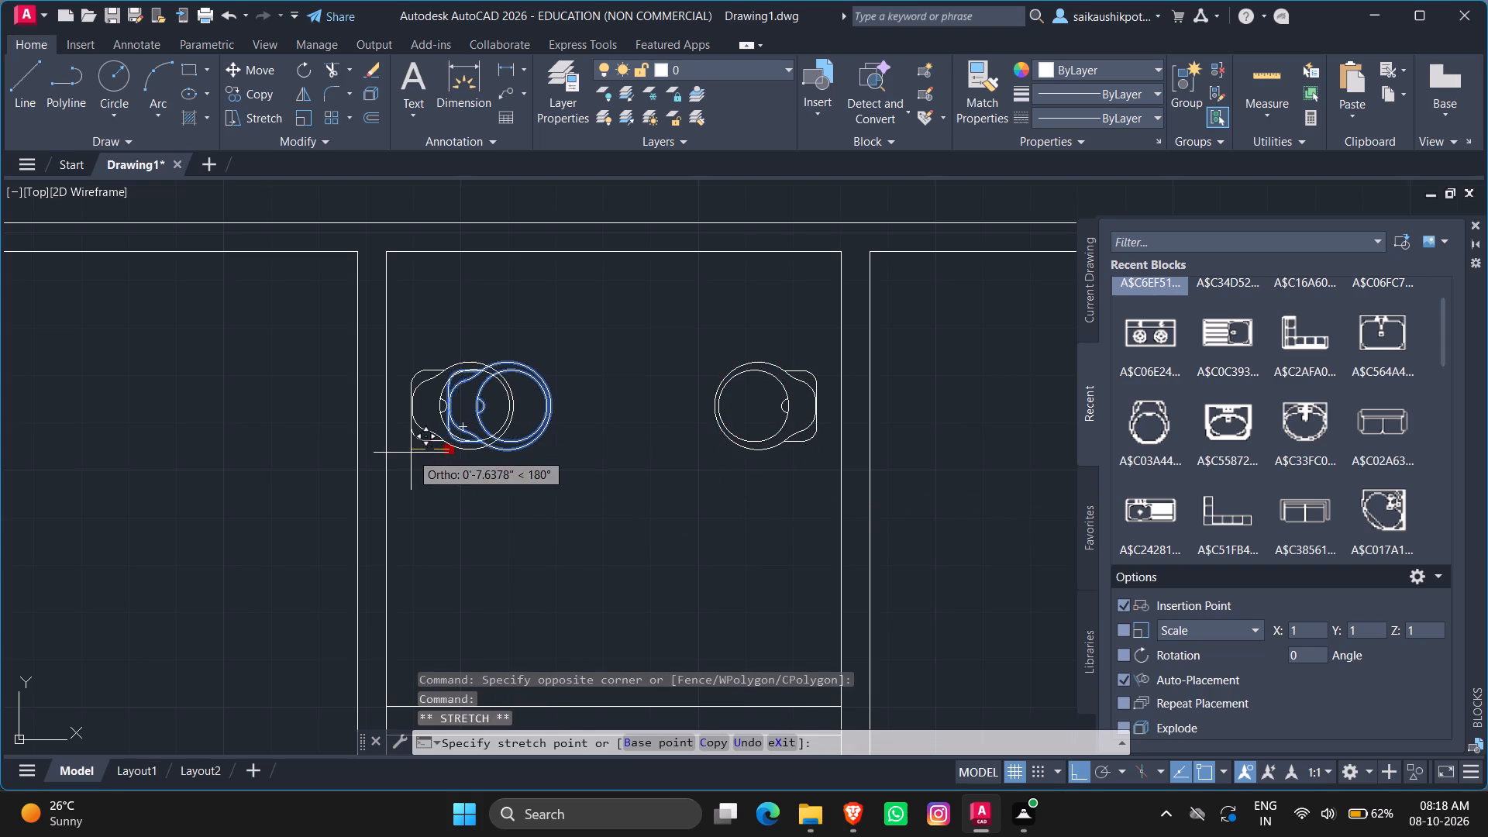
{"action": "left_click", "coordinate": [411, 453]}
{"action": "key", "text": "Escape"}
Offset the left inner wall line of the upper-left room 6' into the room.
{"action": "scroll", "coordinate": [540, 536], "scroll_direction": "down", "scroll_amount": 2}
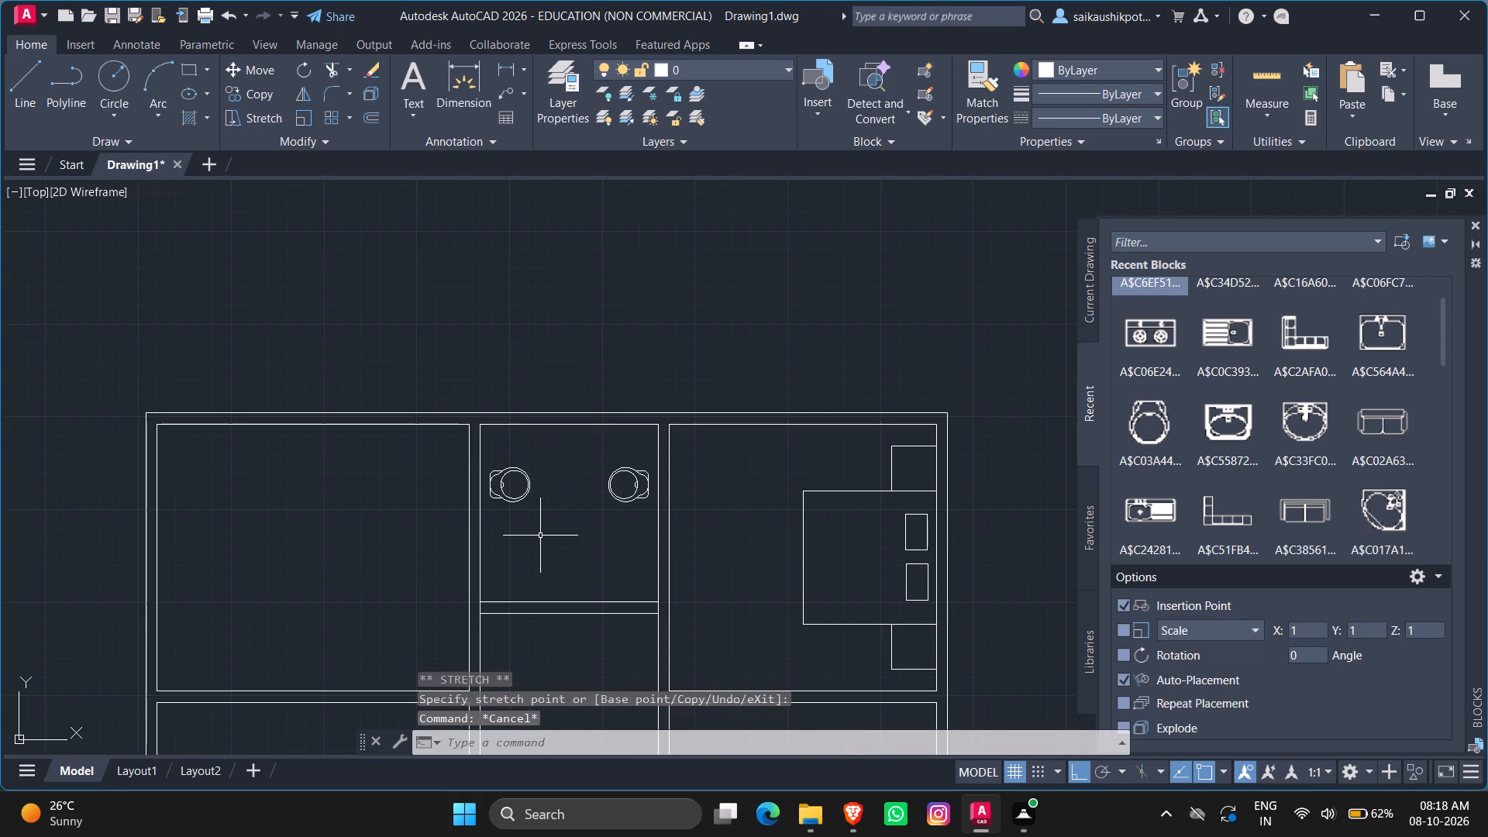
{"action": "scroll", "coordinate": [594, 530], "scroll_direction": "down", "scroll_amount": 1}
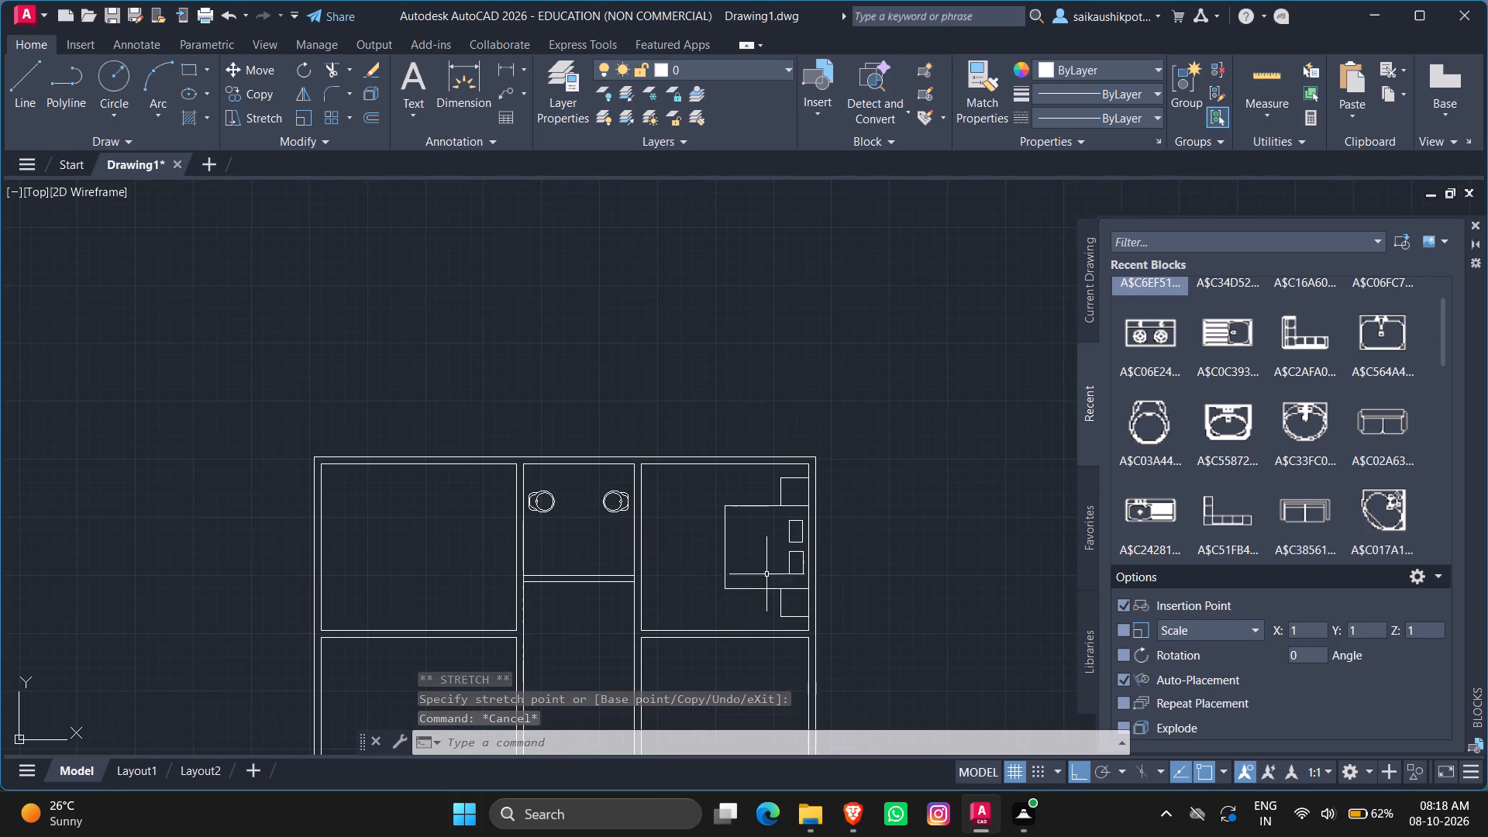
{"action": "scroll", "coordinate": [769, 586], "scroll_direction": "up", "scroll_amount": 1}
{"action": "scroll", "coordinate": [704, 584], "scroll_direction": "down", "scroll_amount": 3}
{"action": "scroll", "coordinate": [458, 556], "scroll_direction": "up", "scroll_amount": 2}
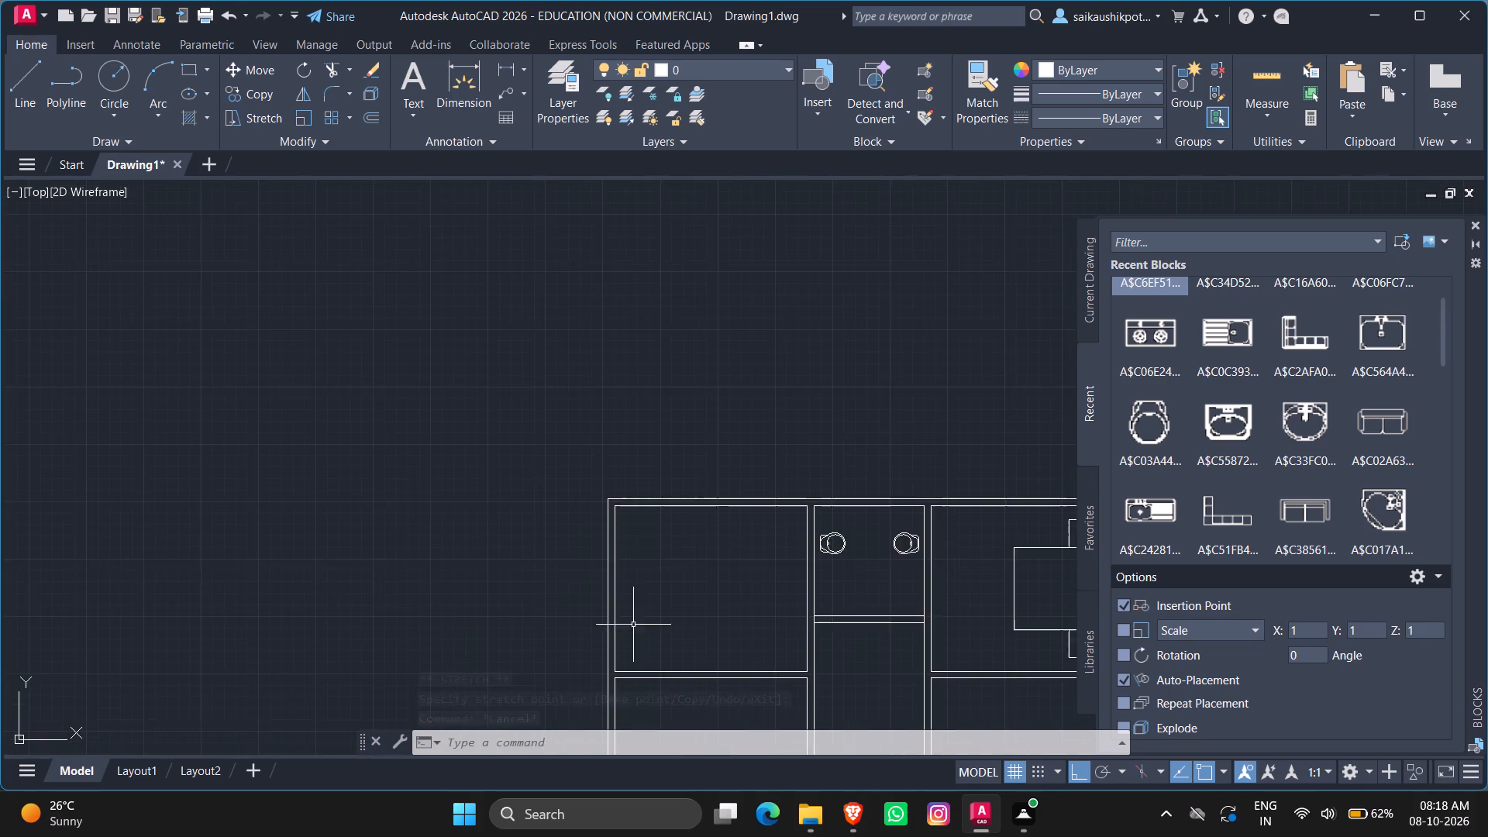
{"action": "scroll", "coordinate": [652, 625], "scroll_direction": "up", "scroll_amount": 1}
{"action": "scroll", "coordinate": [658, 611], "scroll_direction": "down", "scroll_amount": 2}
{"action": "scroll", "coordinate": [671, 625], "scroll_direction": "up", "scroll_amount": 3}
{"action": "key", "text": "Escape"}
{"action": "key", "text": "Escape"}
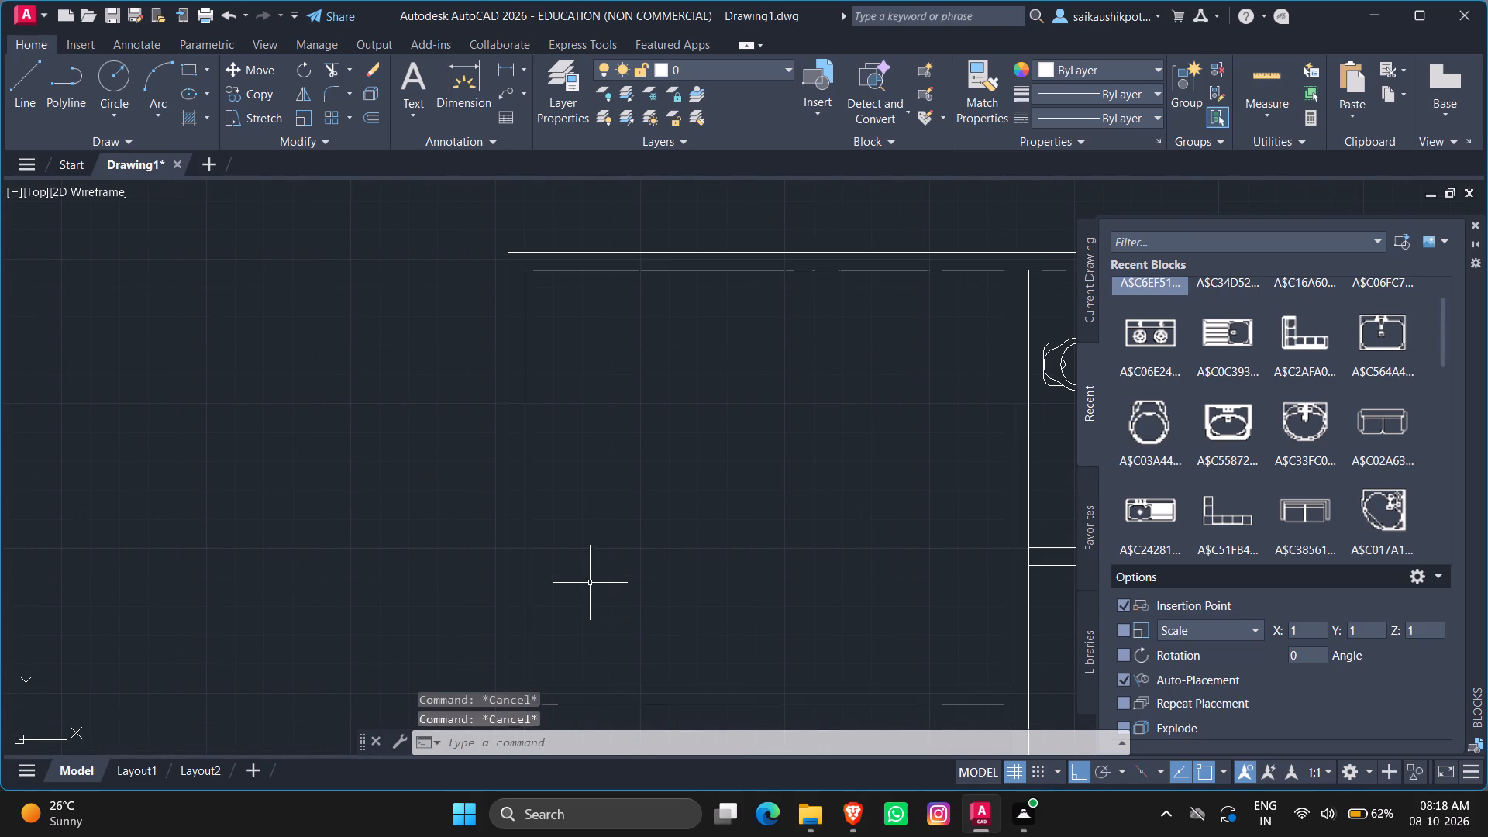
{"action": "key", "text": "Escape"}
{"action": "key", "text": "Escape"}
{"action": "key", "text": "o"}
{"action": "key", "text": "Return"}
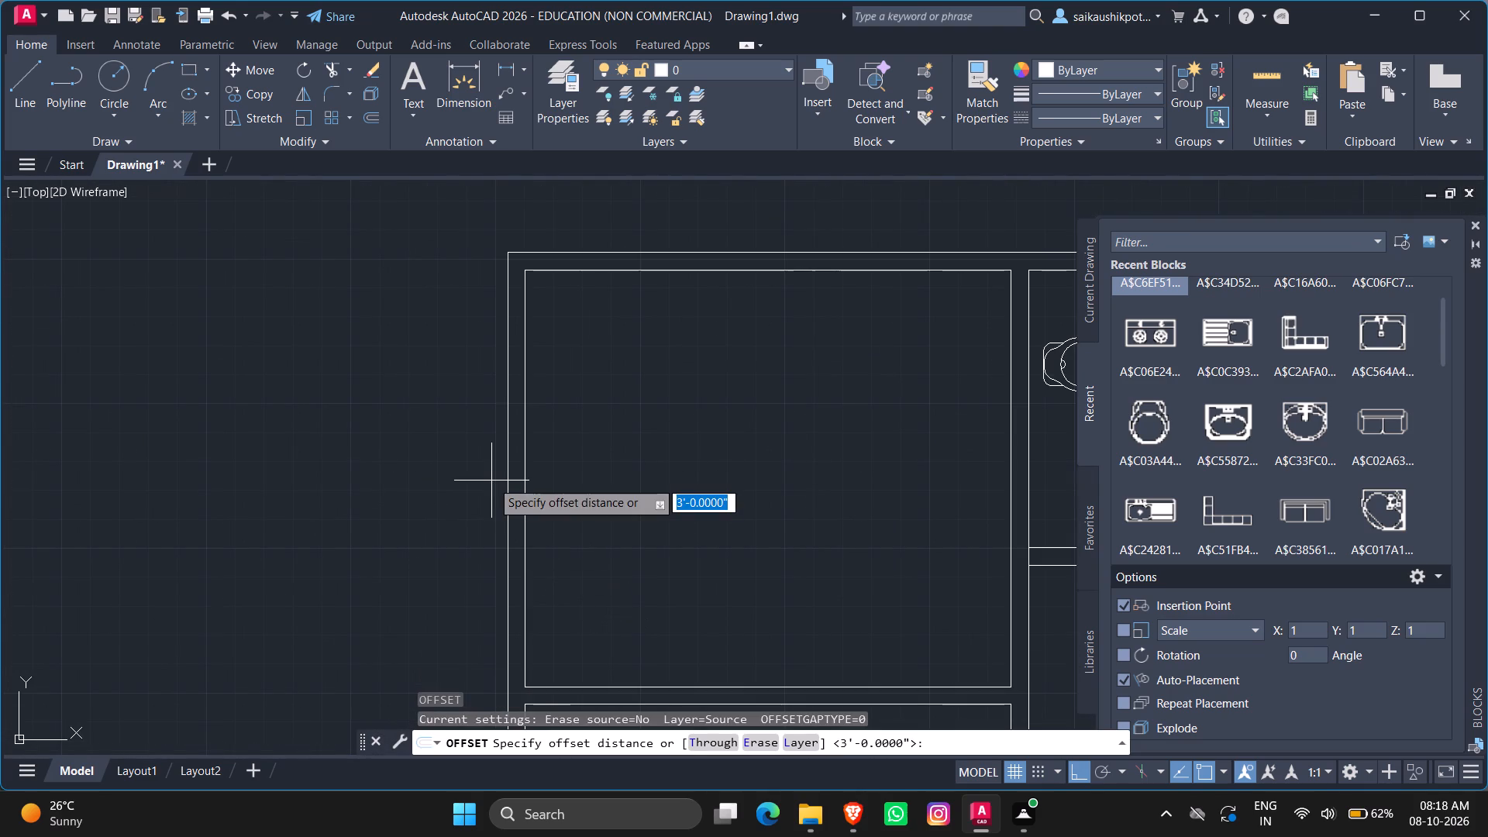
{"action": "type", "text": "6'"}
{"action": "key", "text": "Return"}
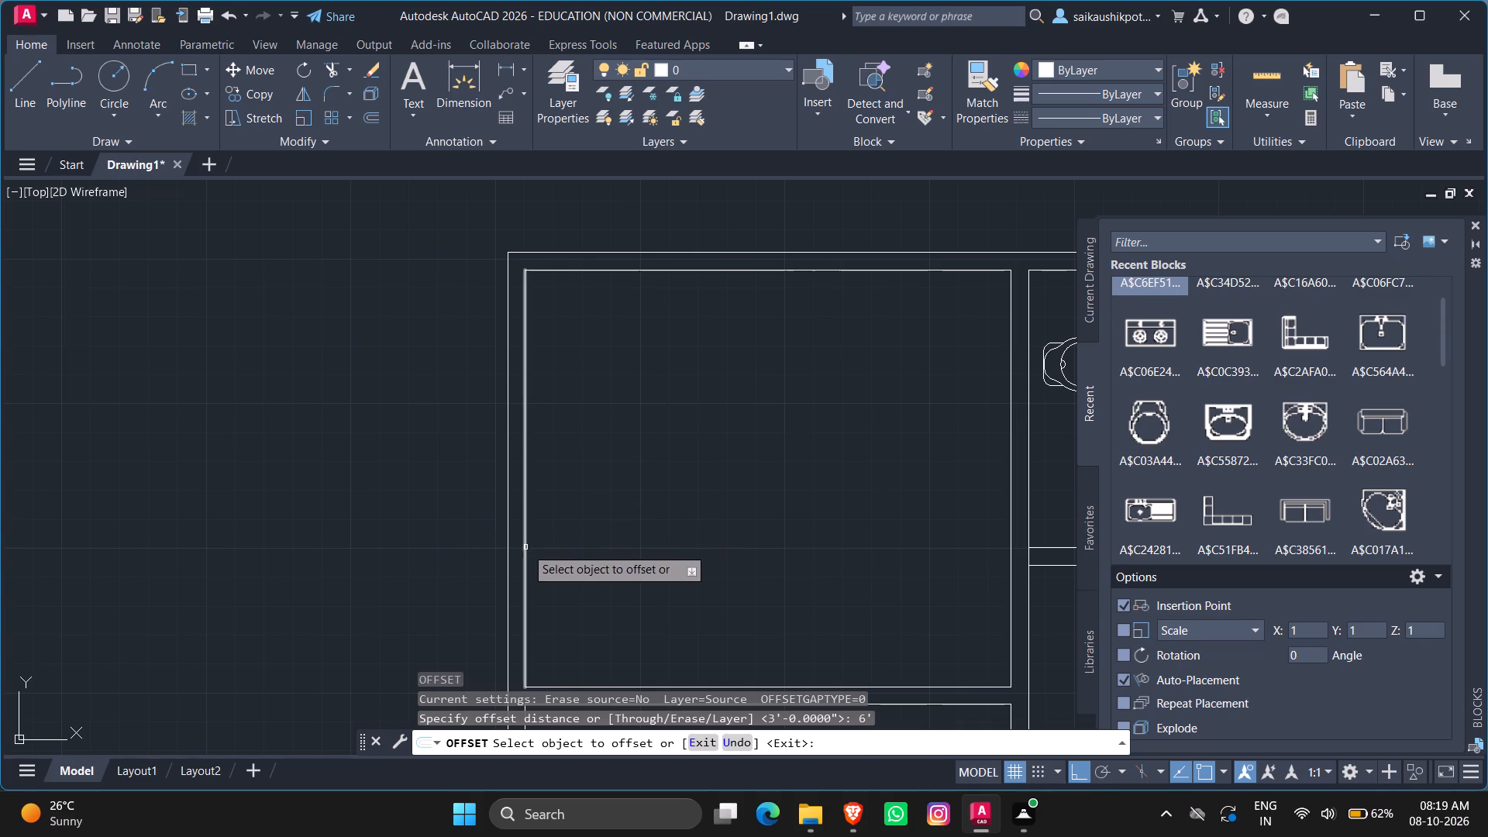
{"action": "left_click", "coordinate": [525, 547]}
{"action": "left_click", "coordinate": [777, 546]}
{"action": "scroll", "coordinate": [777, 546], "scroll_direction": "down", "scroll_amount": 2}
{"action": "key", "text": "Escape"}
{"action": "key", "text": "Escape"}
{"action": "key", "text": "Escape"}
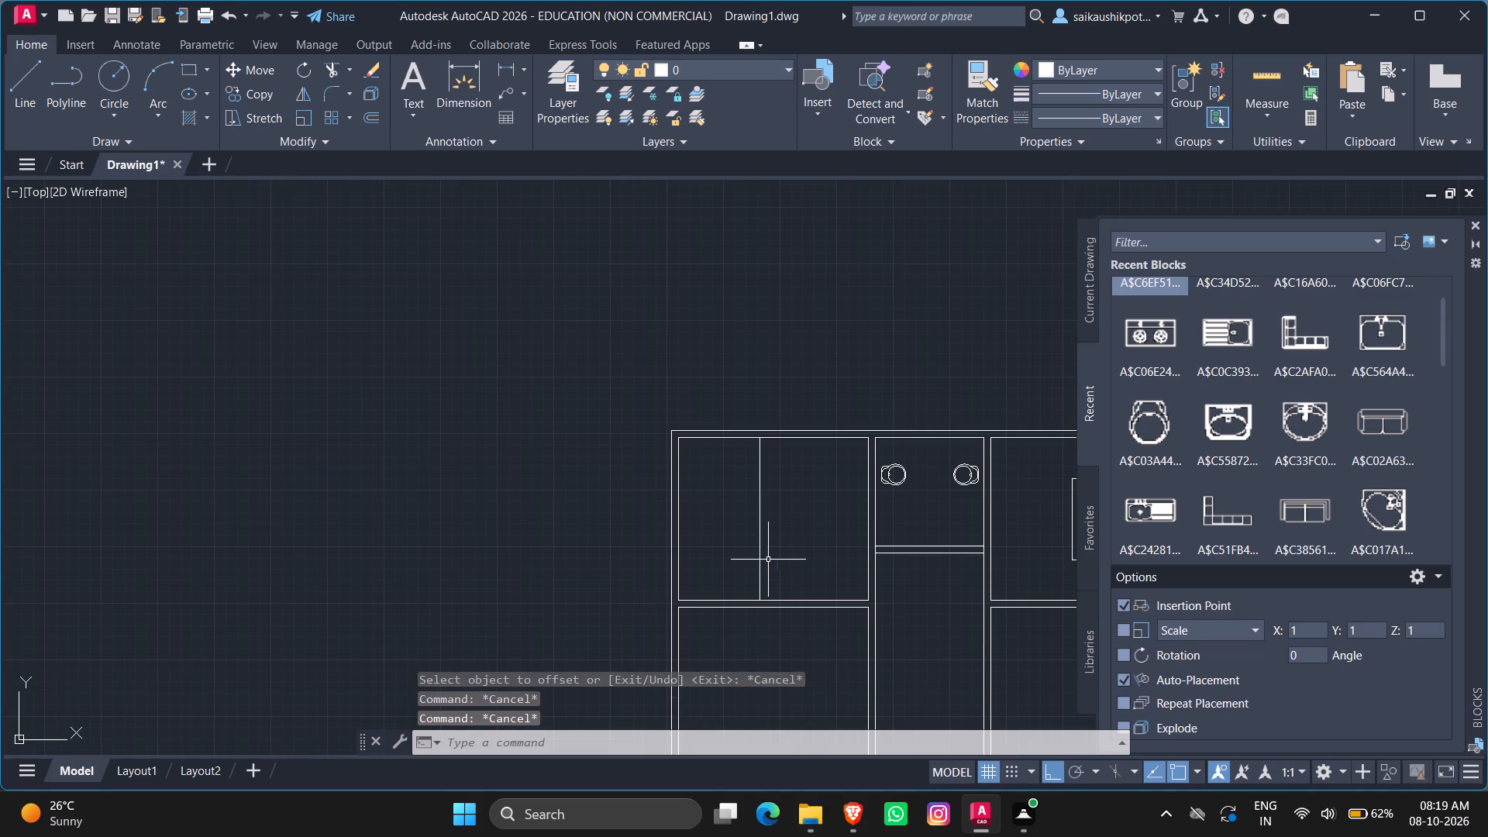
{"action": "key", "text": "Escape"}
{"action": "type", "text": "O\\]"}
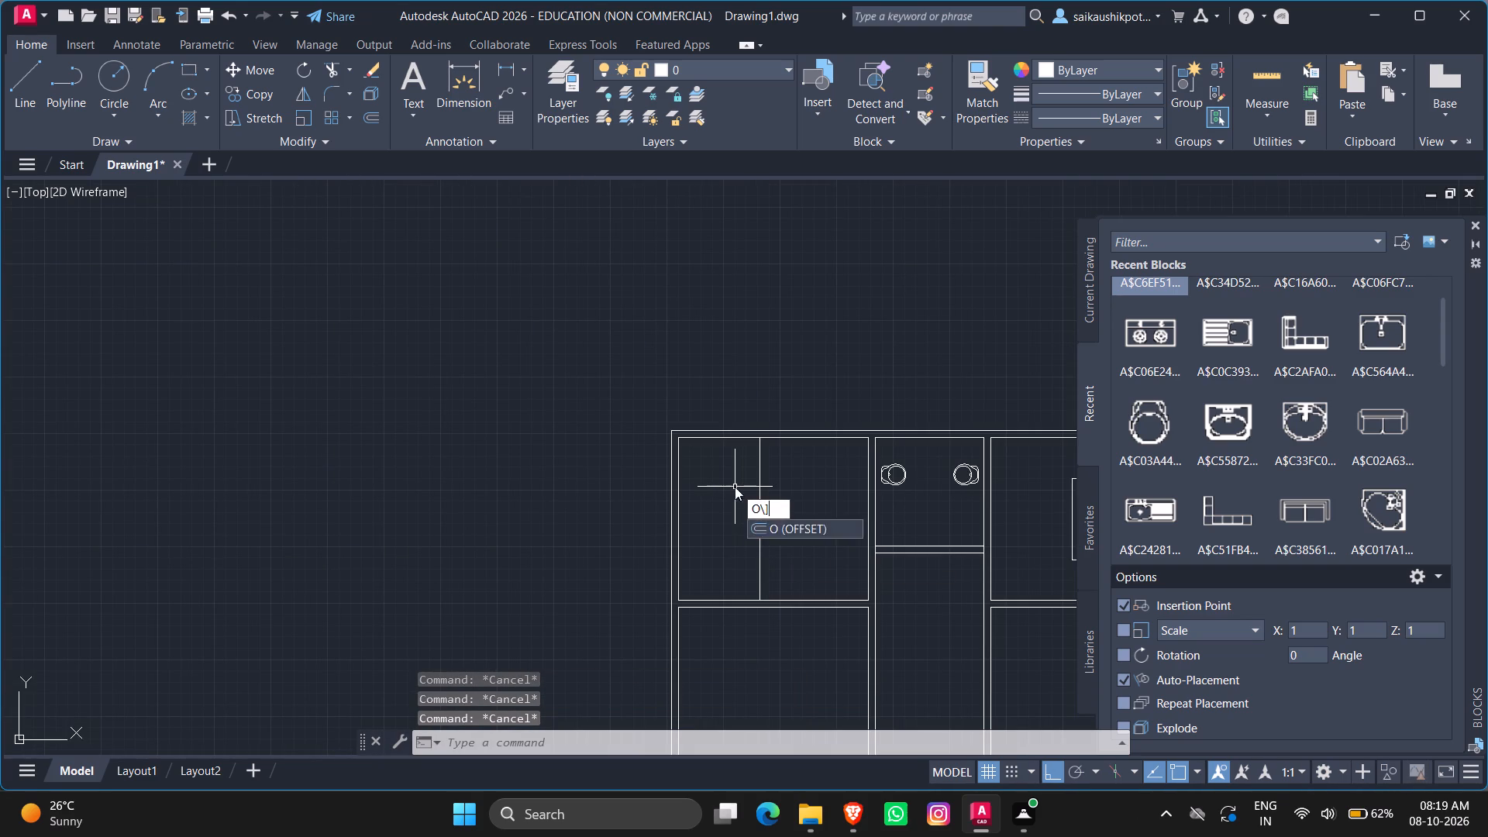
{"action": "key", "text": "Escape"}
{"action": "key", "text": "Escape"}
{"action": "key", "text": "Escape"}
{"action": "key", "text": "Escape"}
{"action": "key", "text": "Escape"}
Offset the upper and lower inner wall lines of the upper-left room 3' into the room.
{"action": "key", "text": "o"}
{"action": "key", "text": "Return"}
{"action": "type", "text": "3'"}
{"action": "key", "text": "Return"}
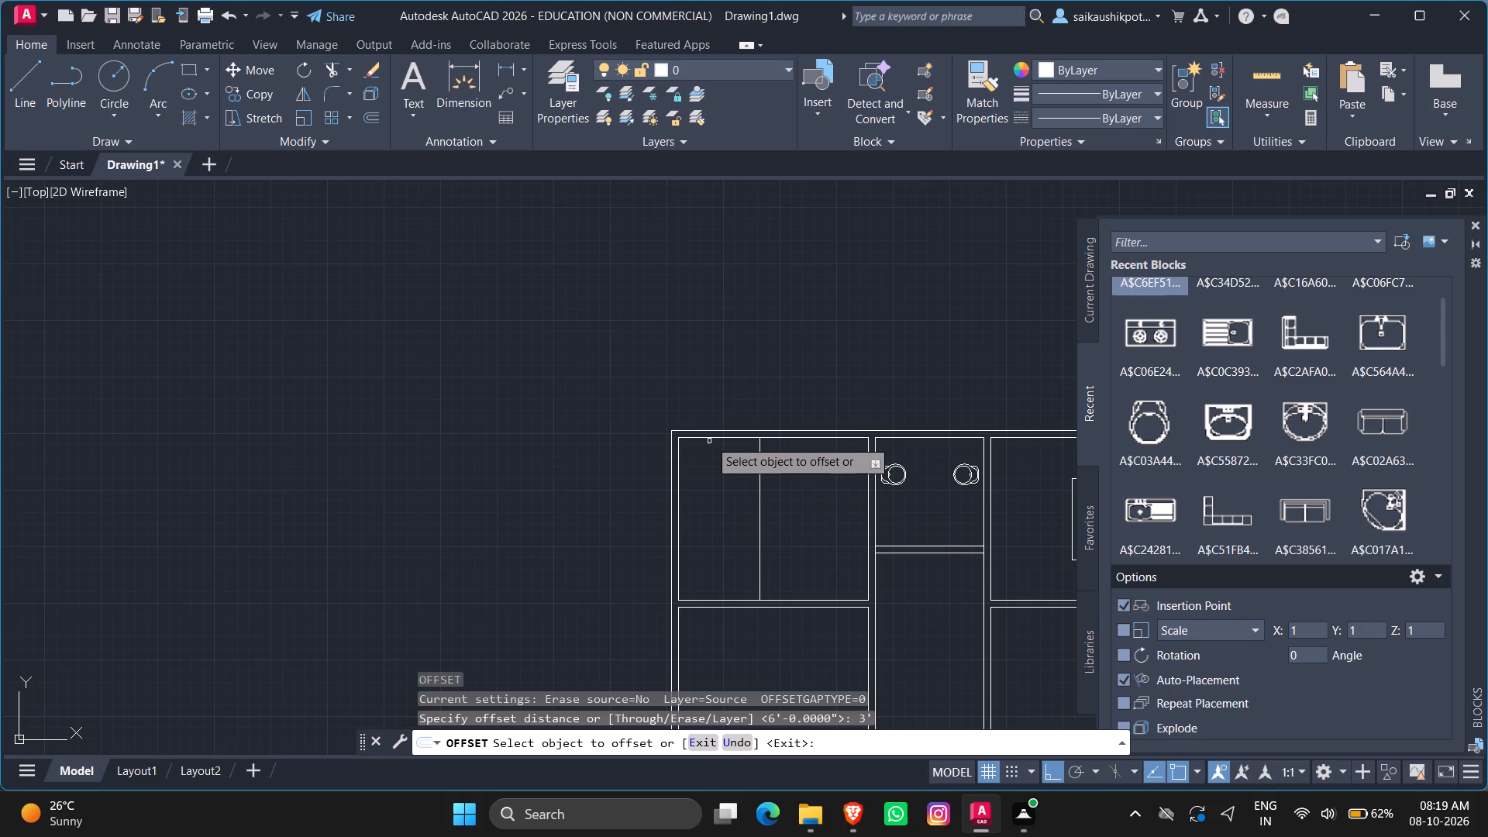
{"action": "left_click", "coordinate": [709, 436]}
{"action": "left_click", "coordinate": [720, 482]}
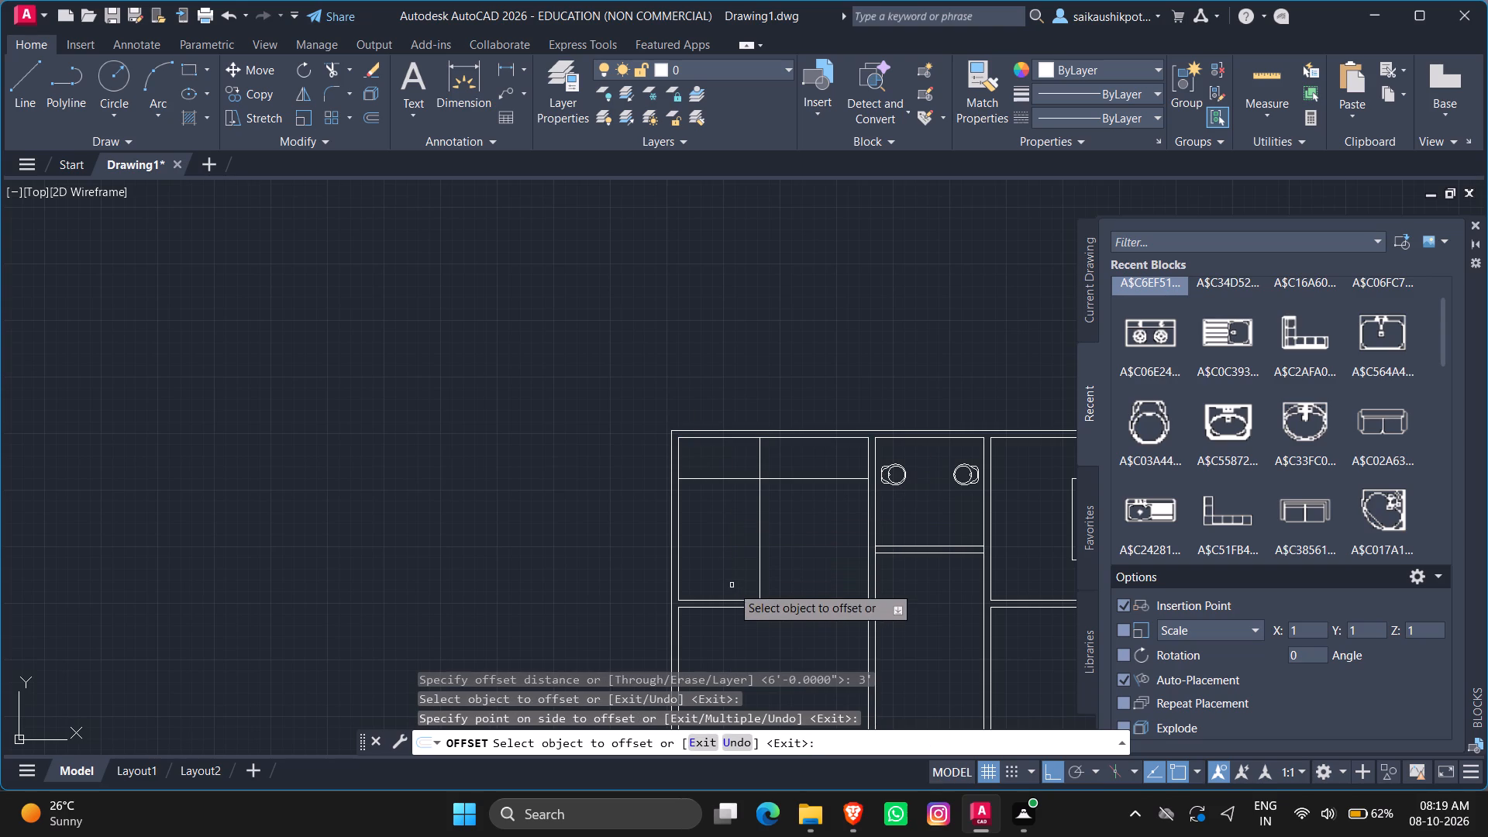
{"action": "left_click", "coordinate": [729, 598]}
{"action": "left_click", "coordinate": [716, 536]}
{"action": "left_click", "coordinate": [727, 601]}
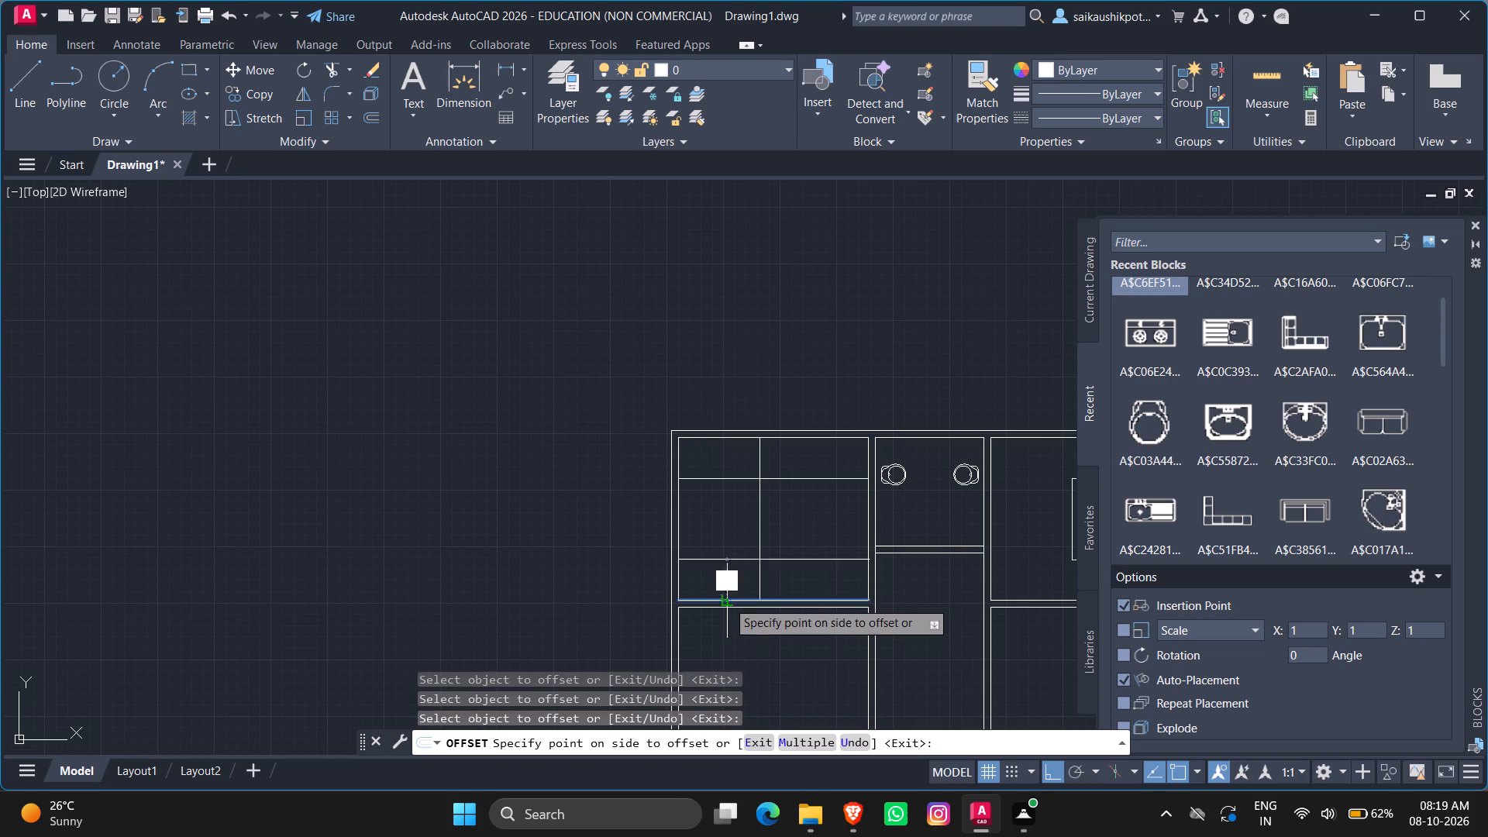
{"action": "left_click", "coordinate": [723, 565]}
{"action": "key", "text": "Escape"}
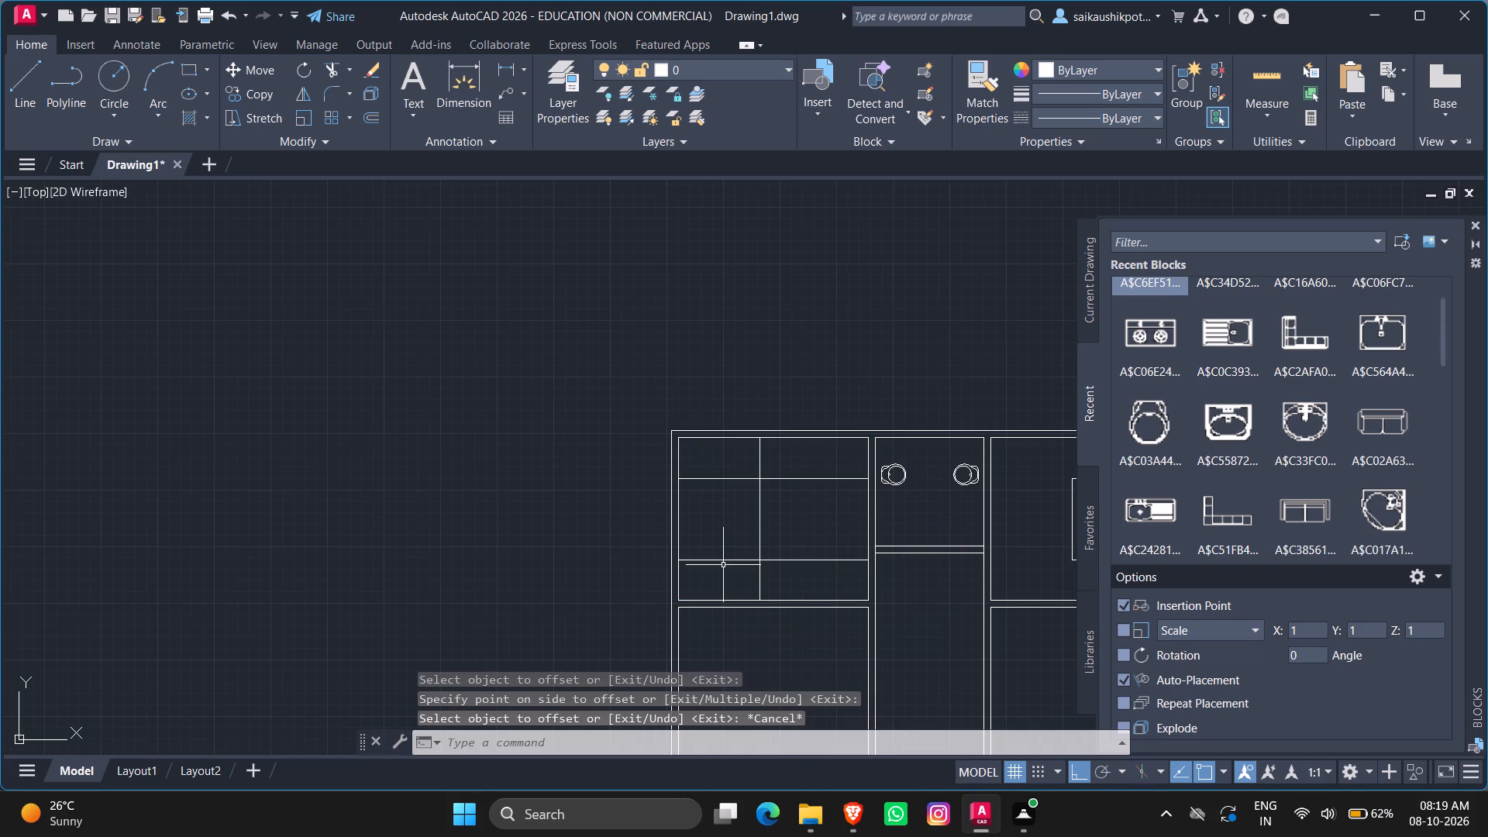
Trim the overlapping guide lines in the upper-left room to leave one bed rectangle against its left wall.
{"action": "type", "text": "TR"}
{"action": "key", "text": "Return"}
{"action": "key", "text": "Return"}
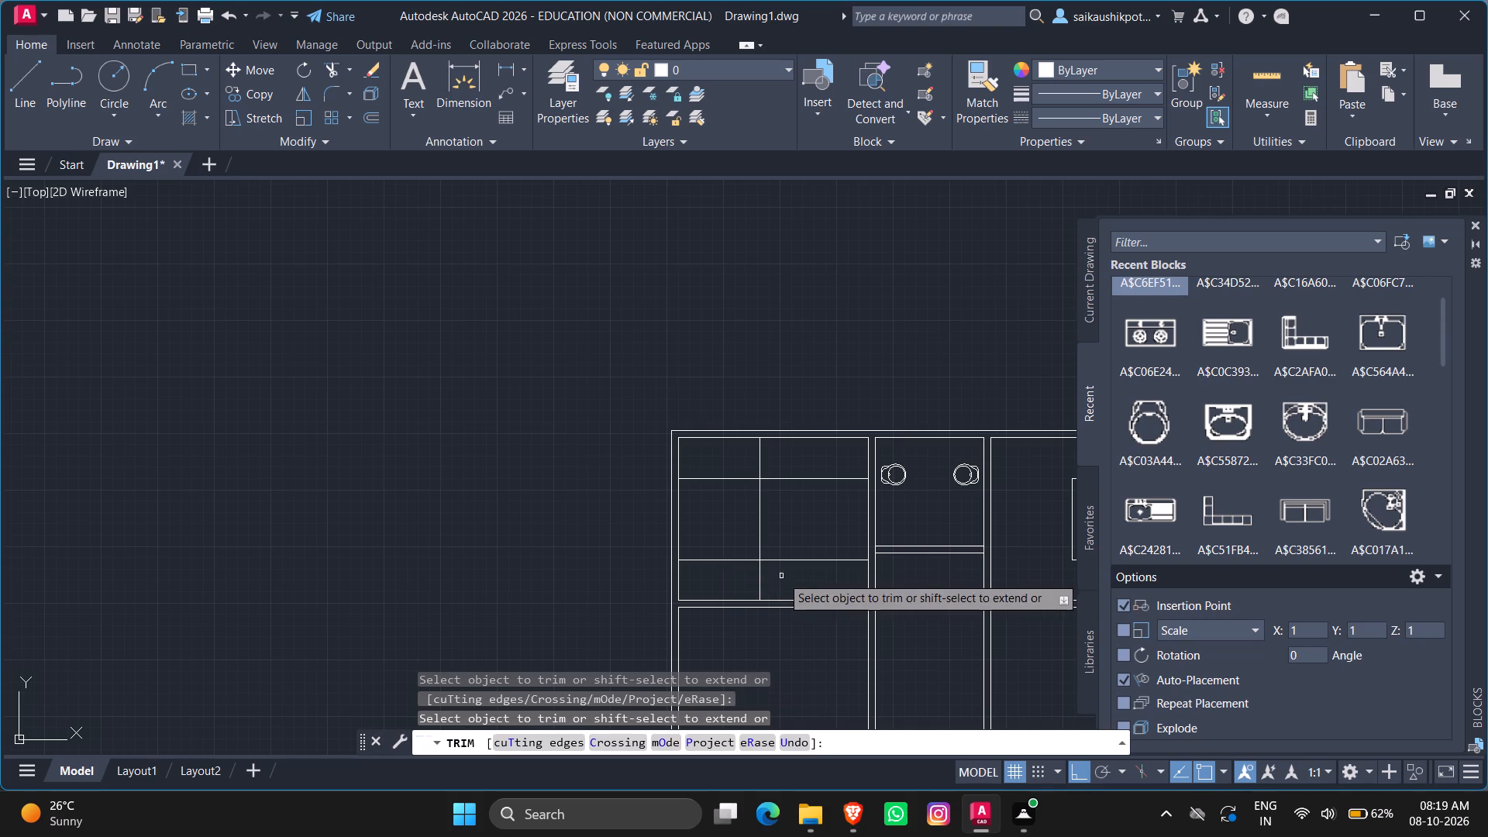
{"action": "scroll", "coordinate": [809, 608], "scroll_direction": "up", "scroll_amount": 2}
{"action": "left_click_drag", "start_coordinate": [678, 555], "coordinate": [785, 328]}
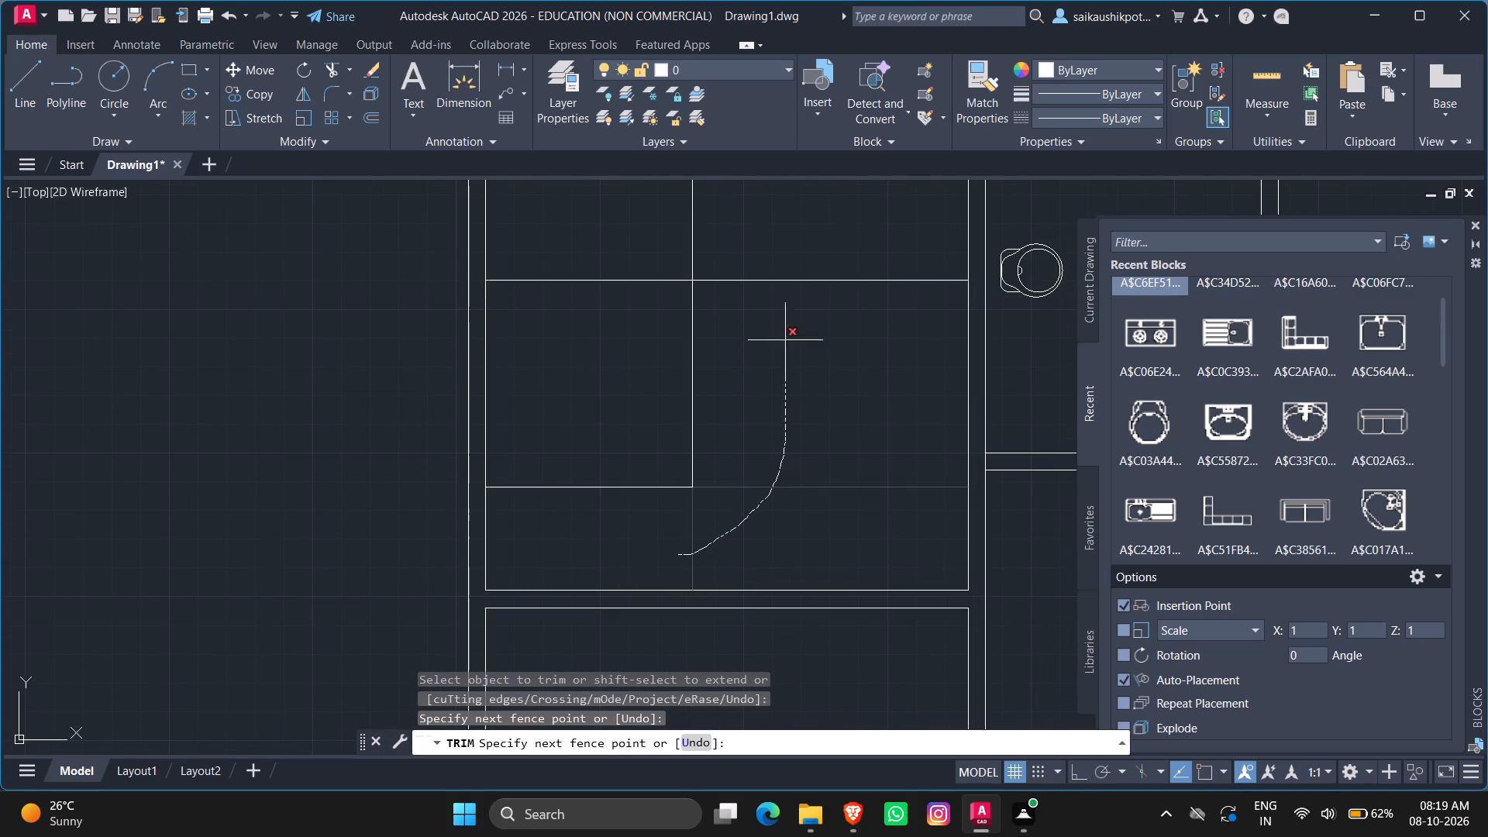
{"action": "left_click_drag", "start_coordinate": [785, 328], "coordinate": [654, 226]}
{"action": "scroll", "coordinate": [748, 282], "scroll_direction": "down", "scroll_amount": 2}
{"action": "key", "text": "Escape"}
{"action": "key", "text": "Escape"}
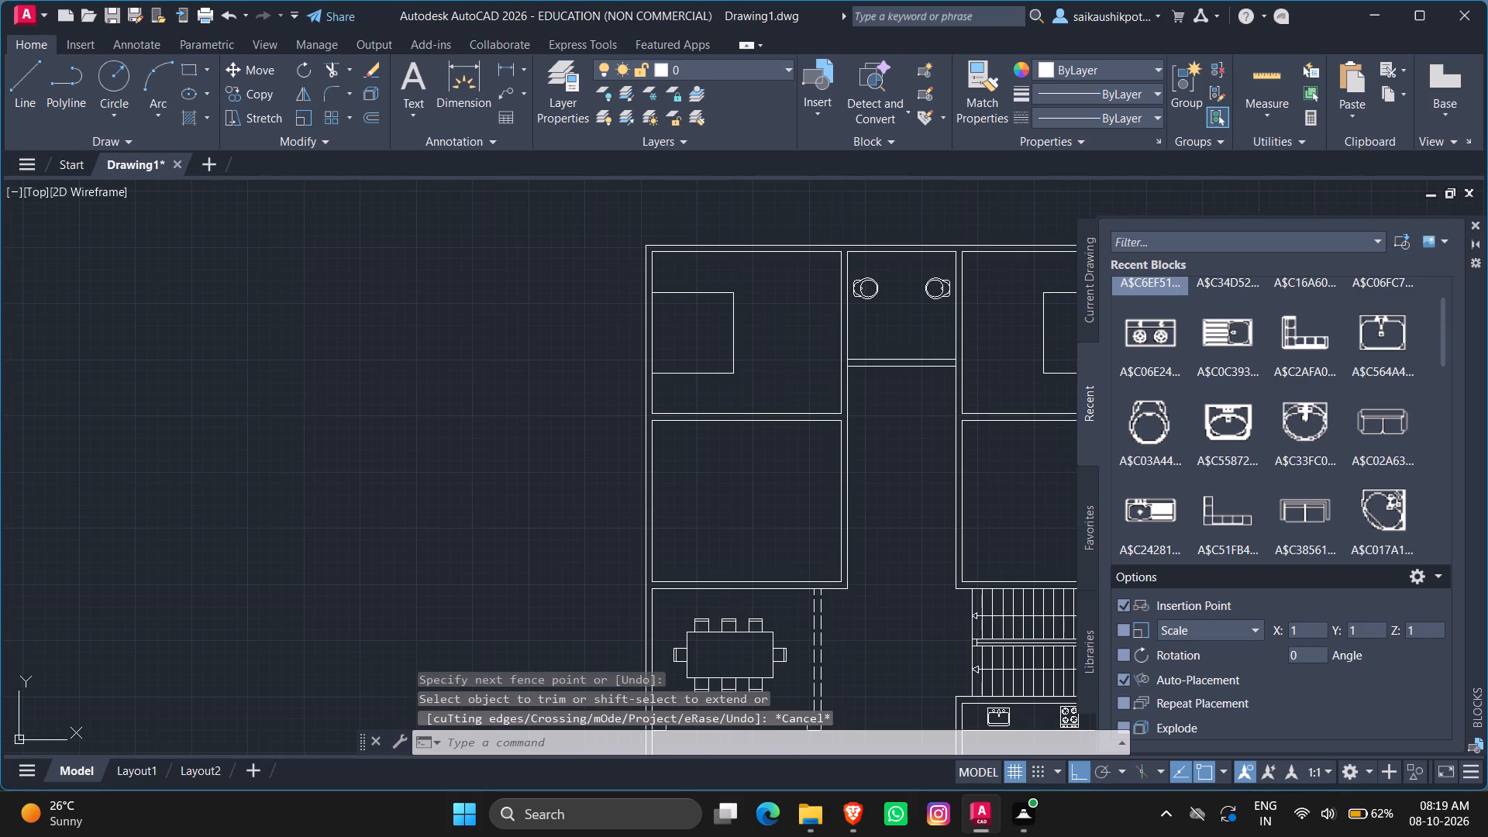
{"action": "key", "text": "Escape"}
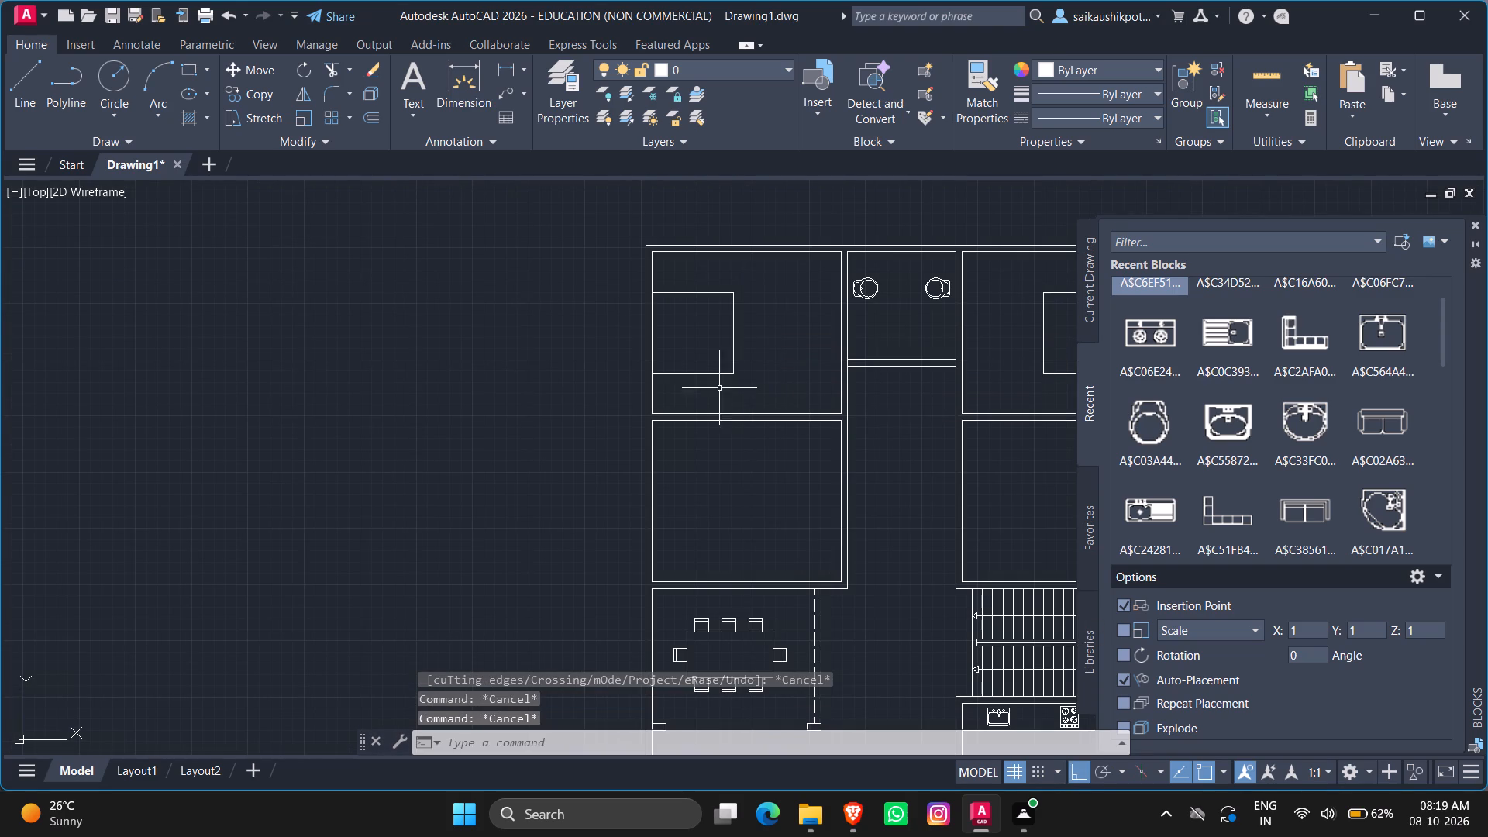
Copy the two pillow rectangles from the upper-right room's bed onto the upper-left room's bed, close to the left wall.
{"action": "scroll", "coordinate": [700, 427], "scroll_direction": "down", "scroll_amount": 1}
{"action": "scroll", "coordinate": [673, 368], "scroll_direction": "up", "scroll_amount": 1}
{"action": "scroll", "coordinate": [747, 435], "scroll_direction": "down", "scroll_amount": 1}
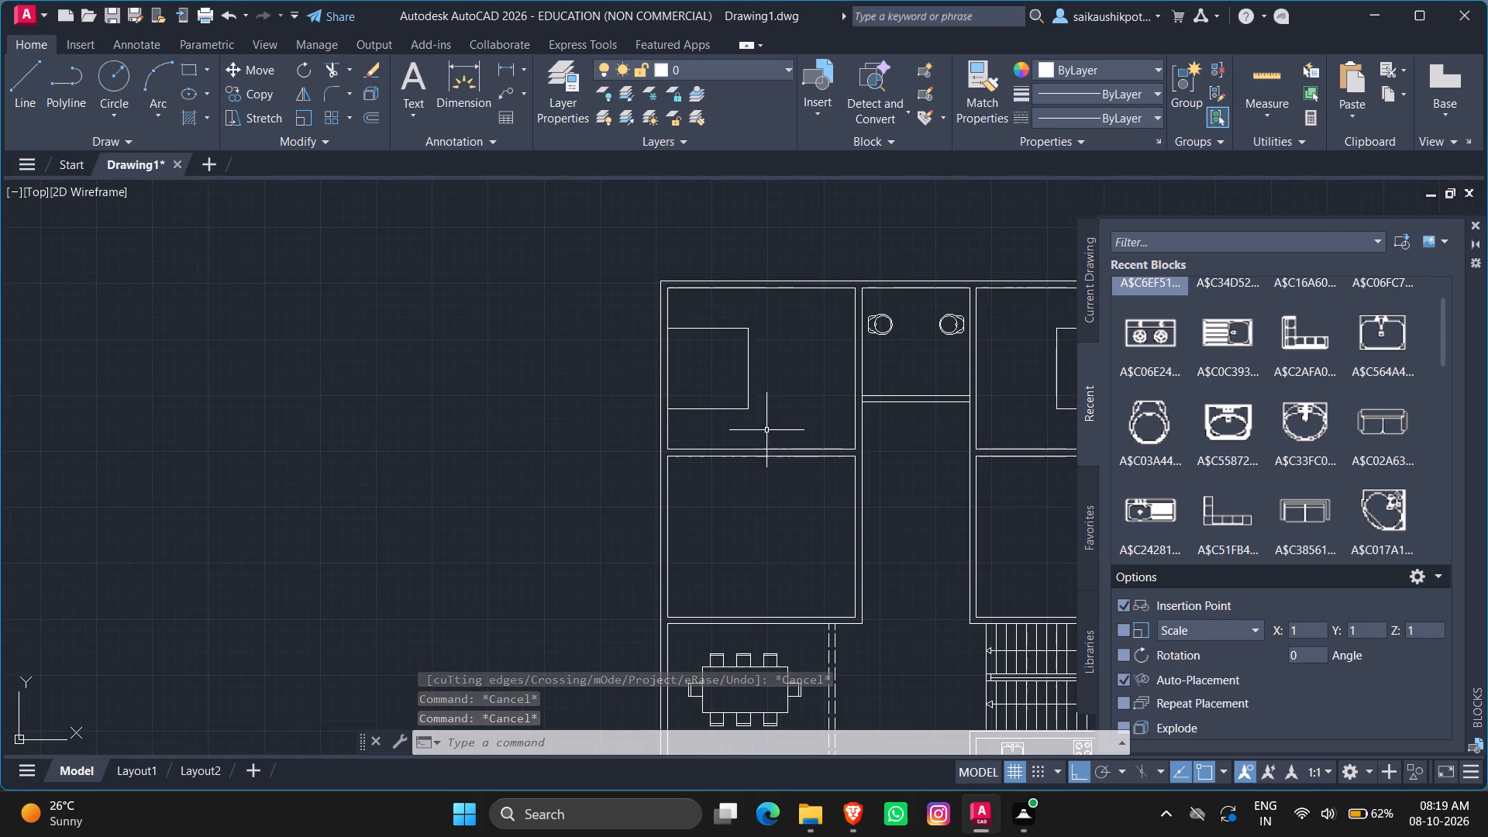
{"action": "scroll", "coordinate": [1017, 425], "scroll_direction": "up", "scroll_amount": 3}
{"action": "scroll", "coordinate": [886, 421], "scroll_direction": "up", "scroll_amount": 2}
{"action": "scroll", "coordinate": [951, 398], "scroll_direction": "down", "scroll_amount": 1}
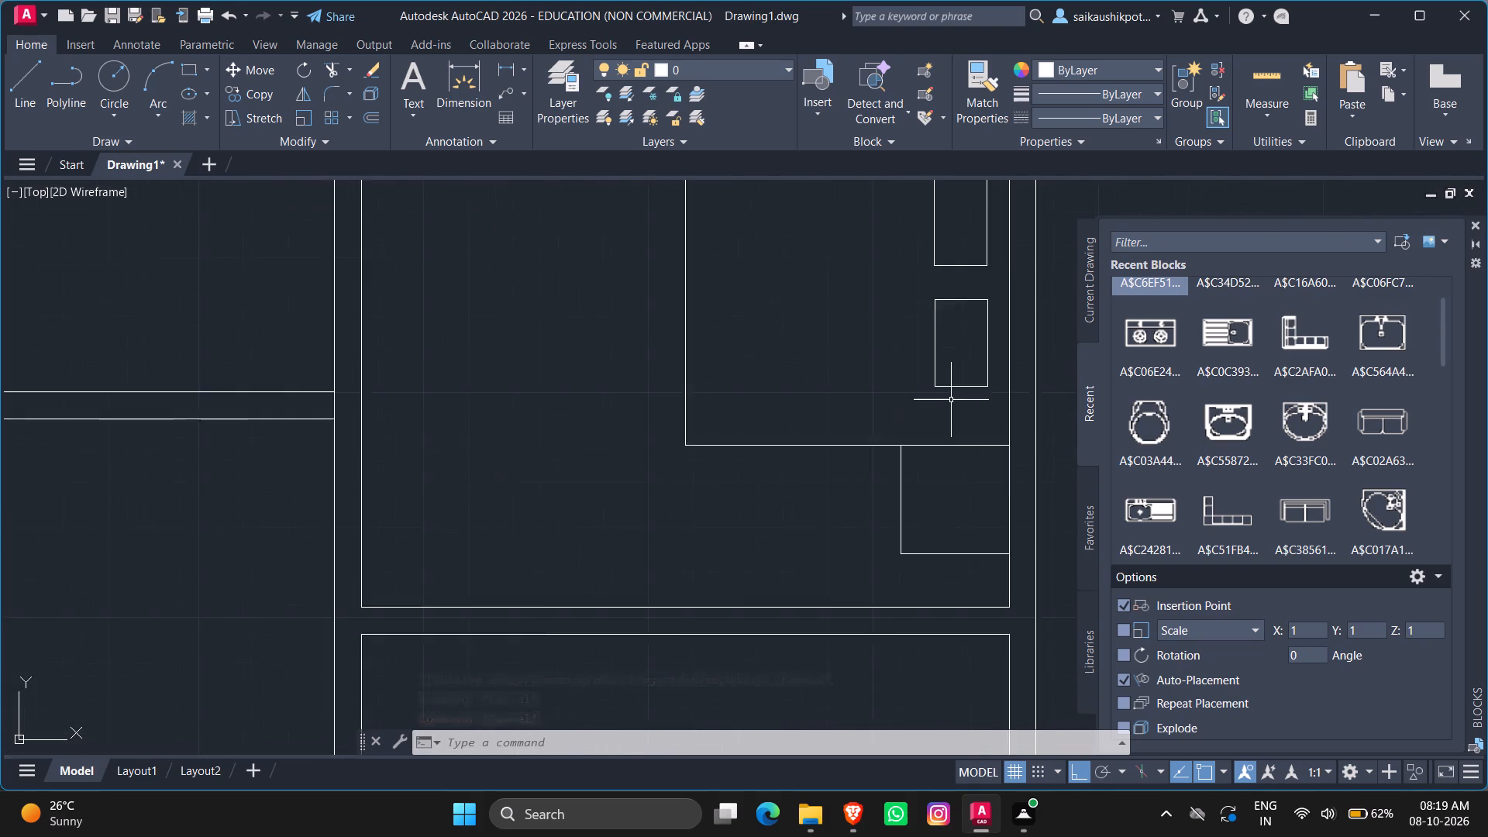
{"action": "scroll", "coordinate": [950, 401], "scroll_direction": "down", "scroll_amount": 1}
{"action": "scroll", "coordinate": [977, 405], "scroll_direction": "up", "scroll_amount": 1}
{"action": "left_click", "coordinate": [959, 412]}
{"action": "left_click", "coordinate": [927, 237]}
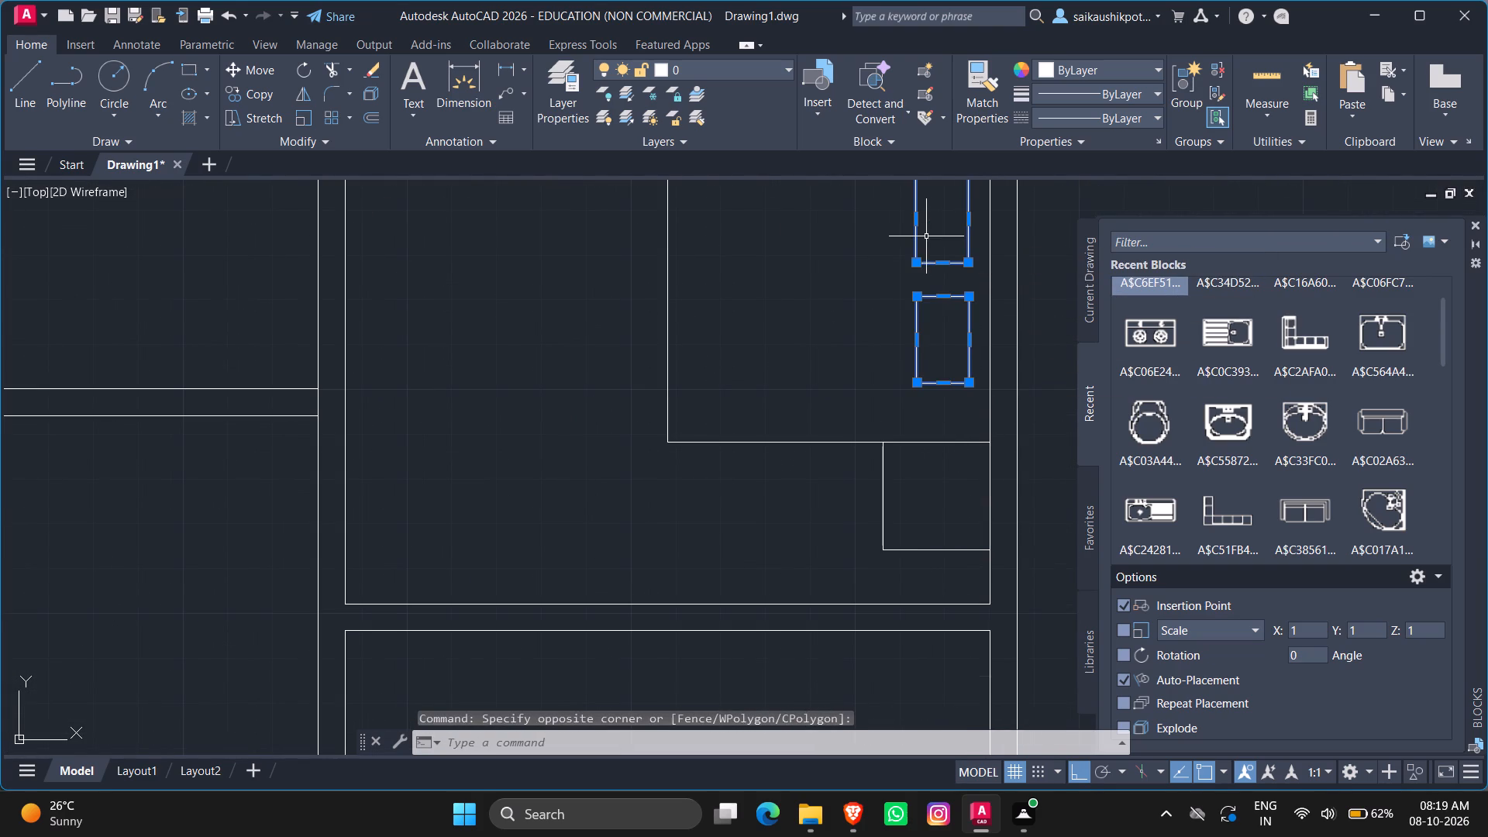
{"action": "key", "text": "ctrl+c"}
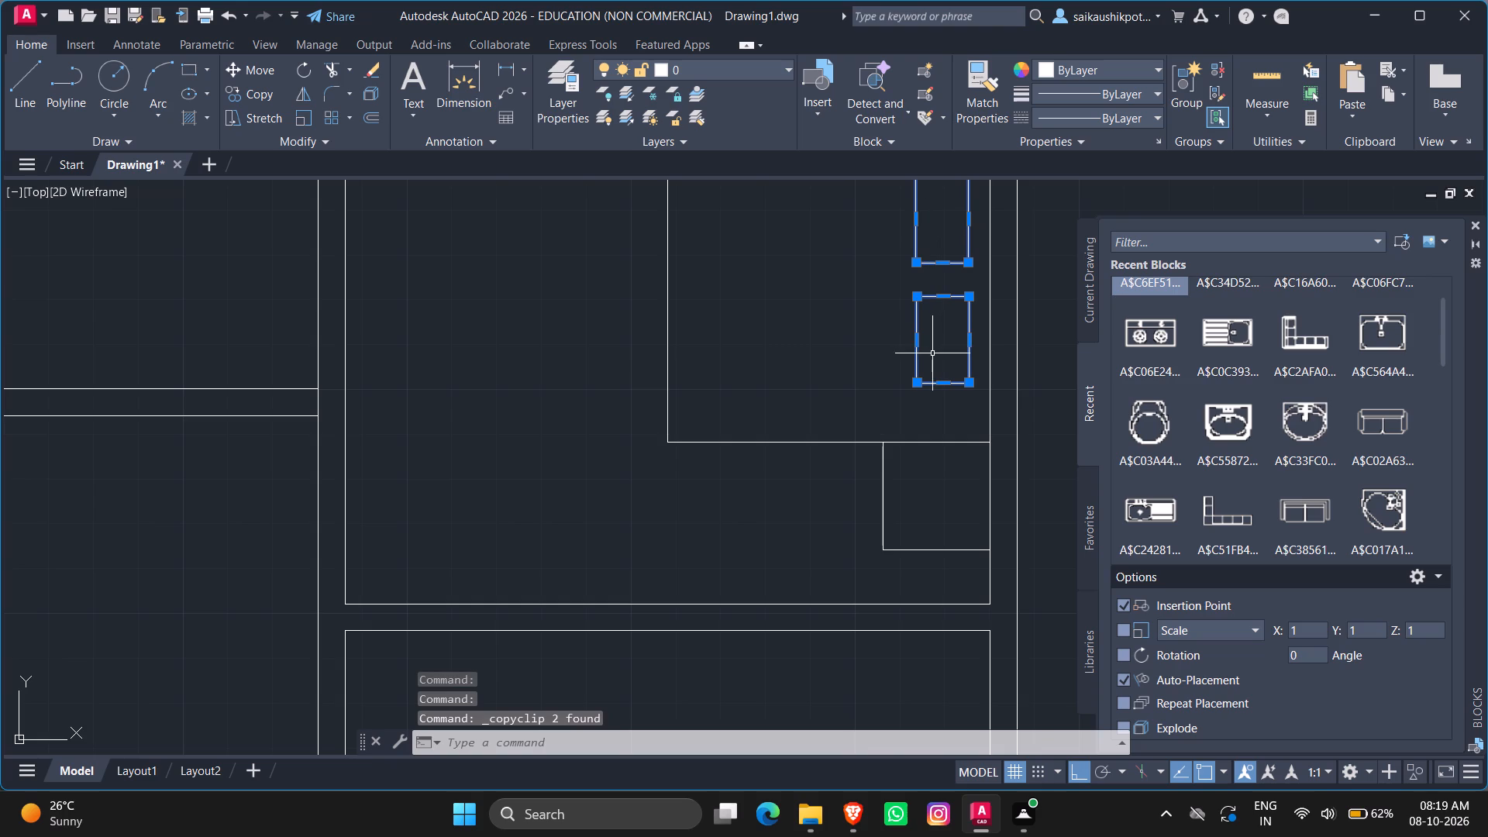
{"action": "key", "text": "ctrl+v"}
{"action": "scroll", "coordinate": [934, 443], "scroll_direction": "down", "scroll_amount": 3}
{"action": "scroll", "coordinate": [463, 441], "scroll_direction": "up", "scroll_amount": 3}
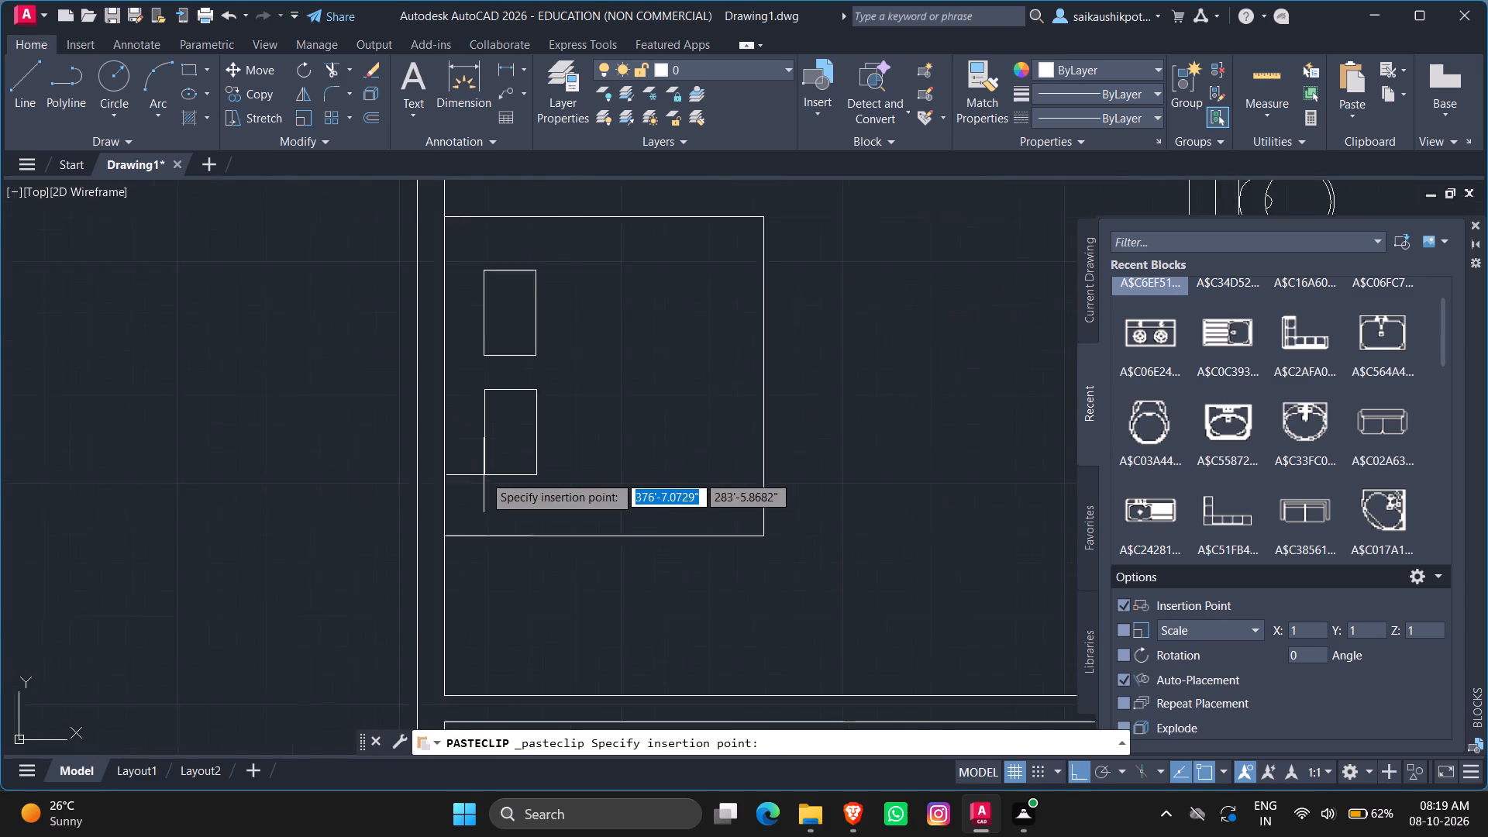
{"action": "scroll", "coordinate": [484, 475], "scroll_direction": "up", "scroll_amount": 1}
{"action": "scroll", "coordinate": [463, 476], "scroll_direction": "down", "scroll_amount": 2}
{"action": "scroll", "coordinate": [461, 486], "scroll_direction": "up", "scroll_amount": 1}
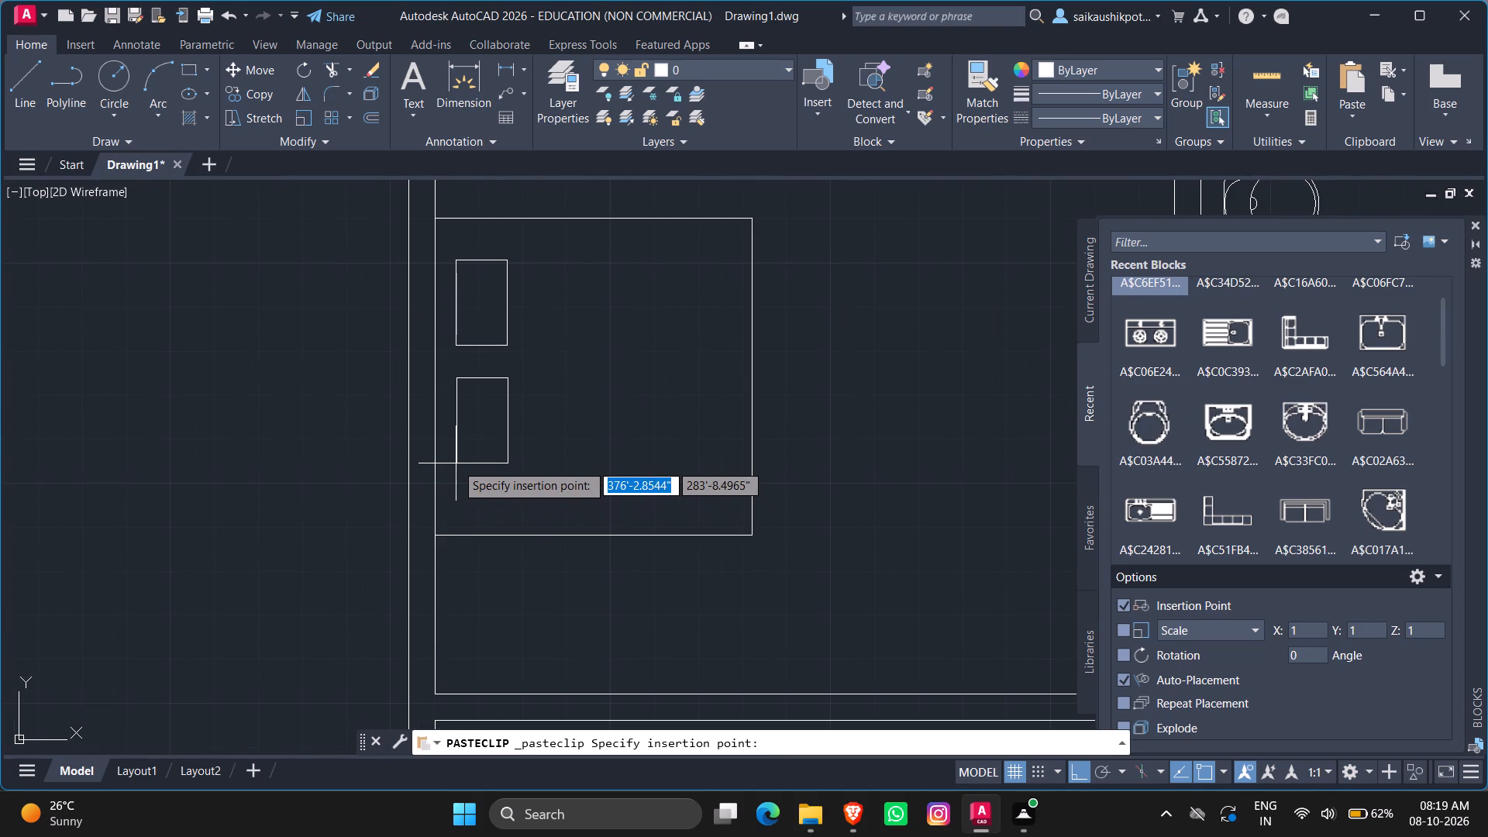
{"action": "left_click", "coordinate": [450, 463]}
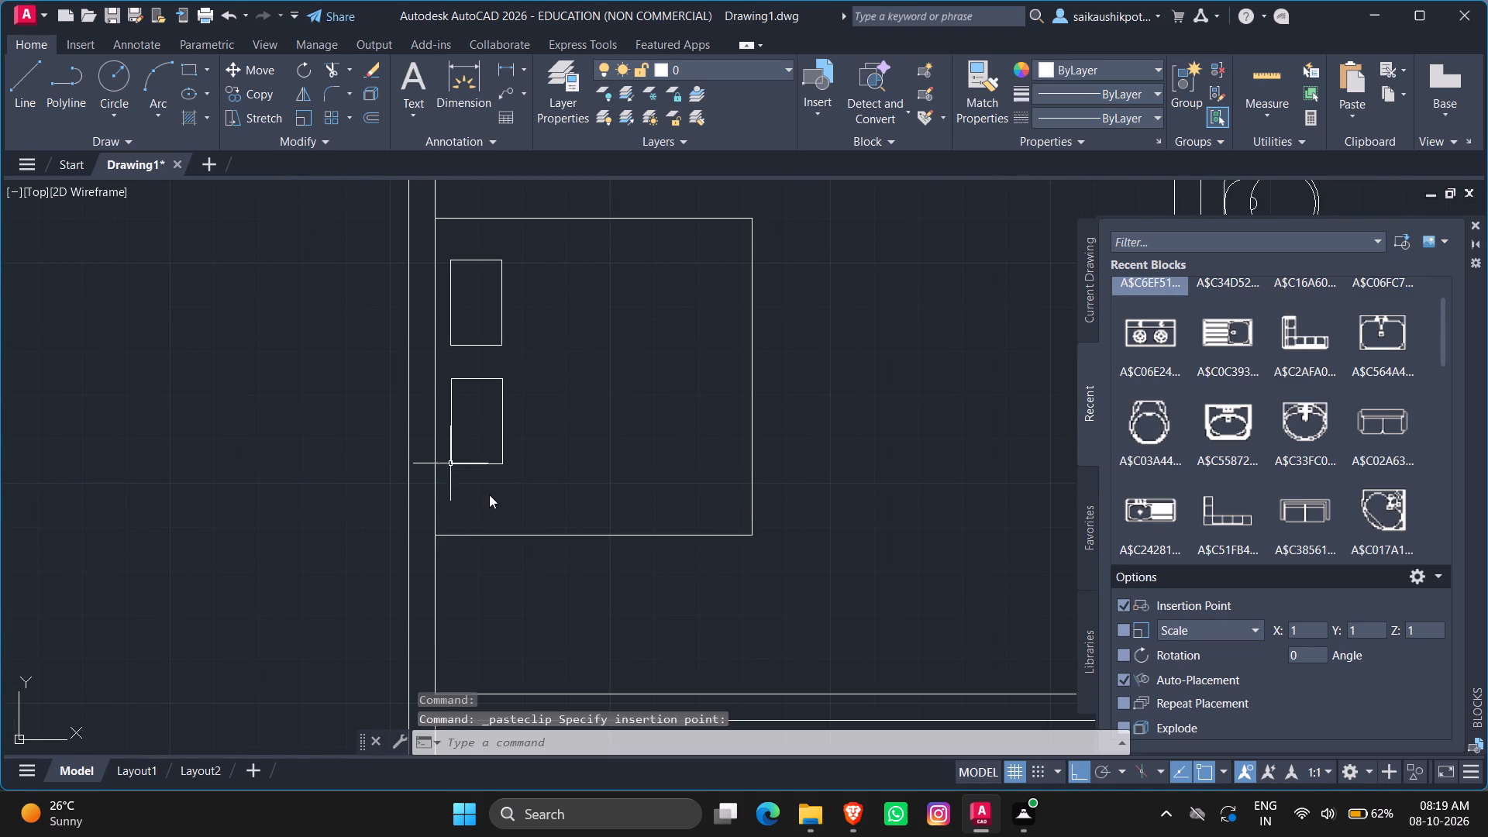
Copy the square side table below the upper-right room's bed to just below the upper-left room's bed, near the left wall.
{"action": "scroll", "coordinate": [538, 467], "scroll_direction": "down", "scroll_amount": 2}
{"action": "scroll", "coordinate": [620, 474], "scroll_direction": "down", "scroll_amount": 2}
{"action": "scroll", "coordinate": [898, 486], "scroll_direction": "up", "scroll_amount": 2}
{"action": "scroll", "coordinate": [846, 520], "scroll_direction": "up", "scroll_amount": 1}
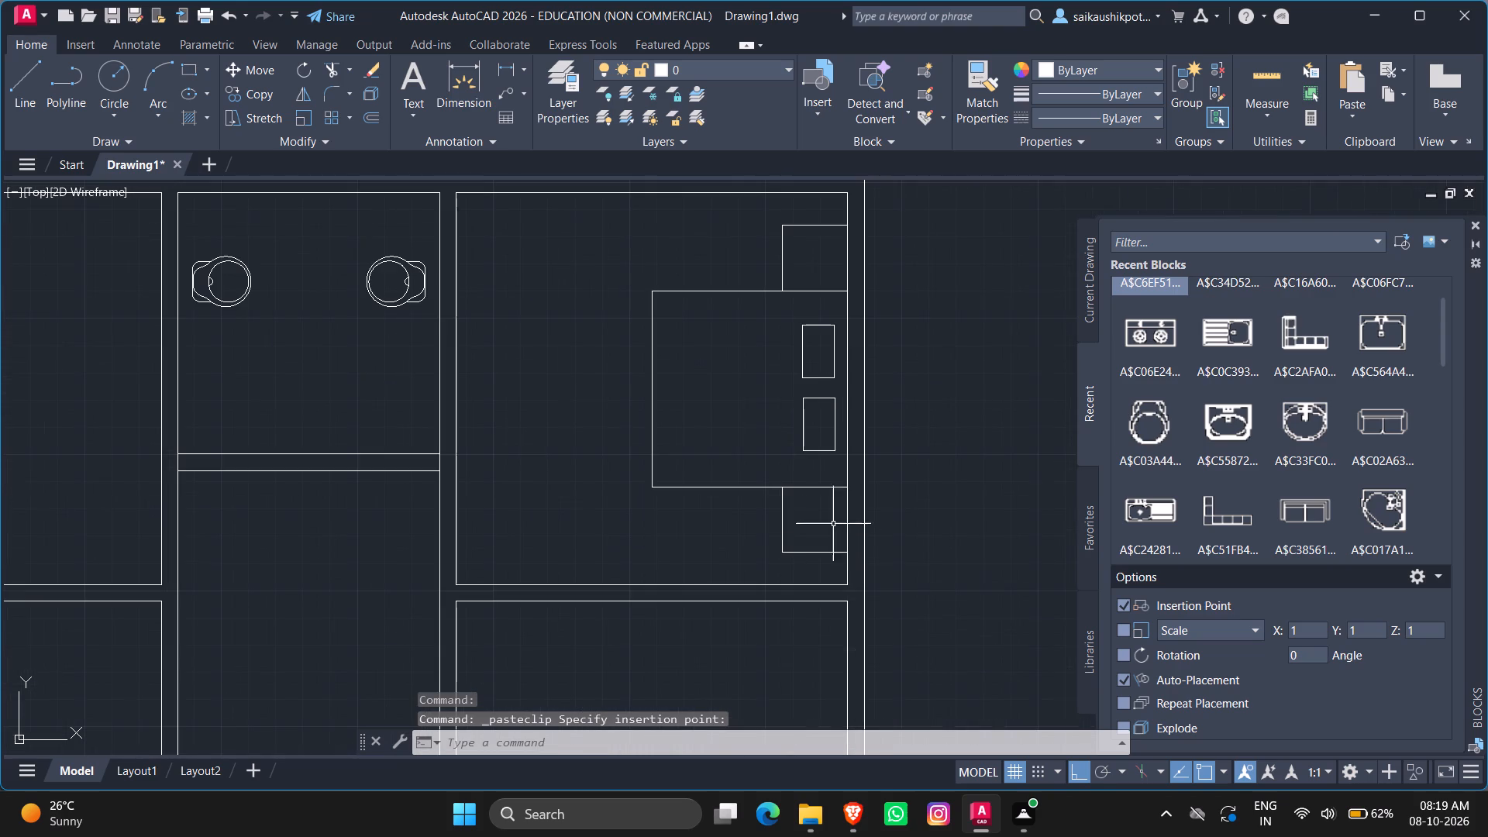
{"action": "left_click", "coordinate": [800, 536]}
{"action": "left_click", "coordinate": [756, 539]}
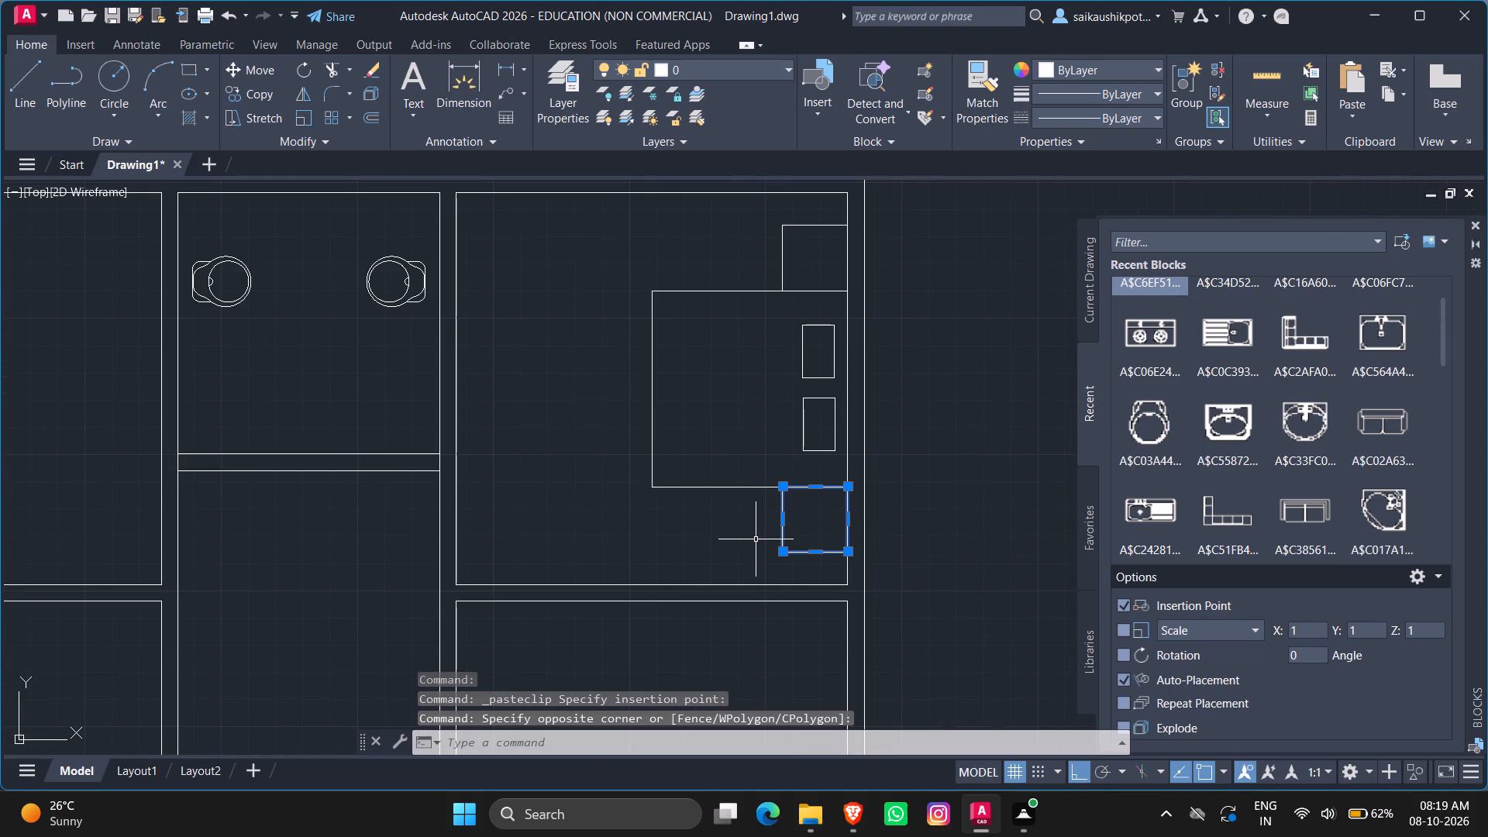
{"action": "key", "text": "ctrl+c"}
{"action": "key", "text": "ctrl+v"}
{"action": "scroll", "coordinate": [900, 562], "scroll_direction": "down", "scroll_amount": 2}
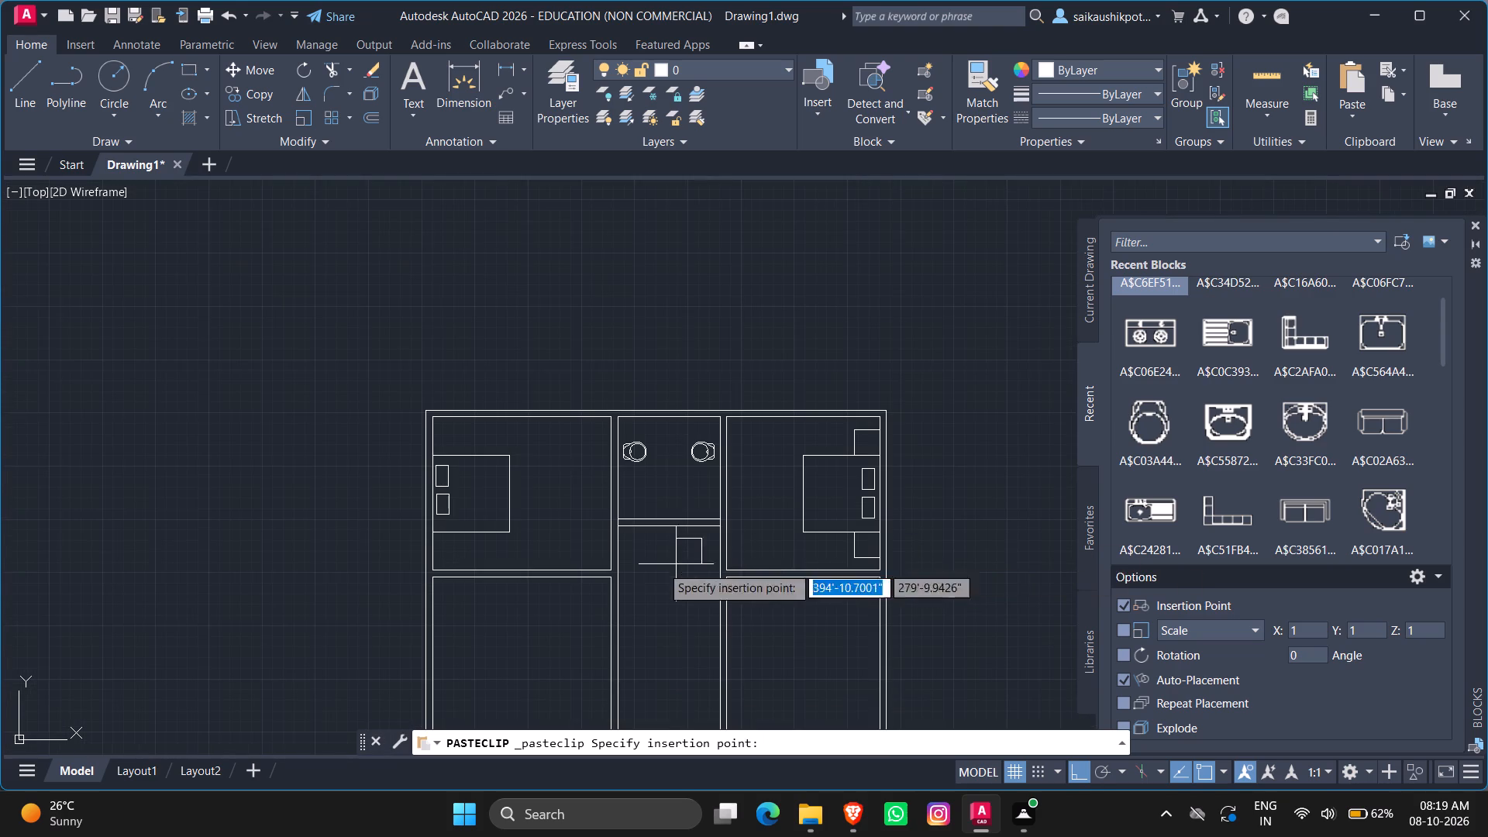
{"action": "scroll", "coordinate": [397, 553], "scroll_direction": "up", "scroll_amount": 3}
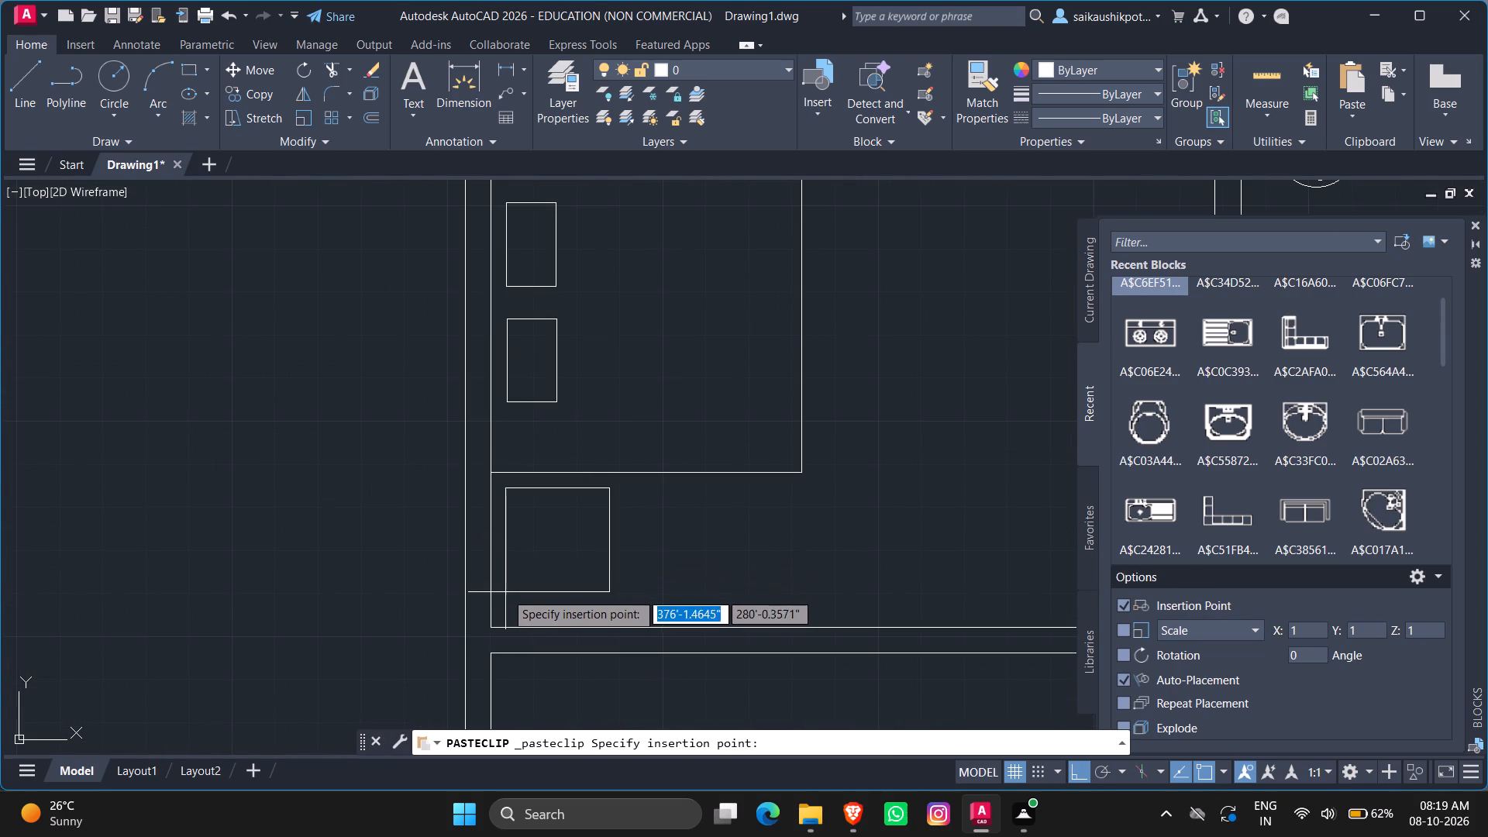
{"action": "left_click", "coordinate": [504, 588]}
Paste another copy of the square side table just above the upper-left room's bed, near the left wall.
{"action": "scroll", "coordinate": [576, 639], "scroll_direction": "down", "scroll_amount": 2}
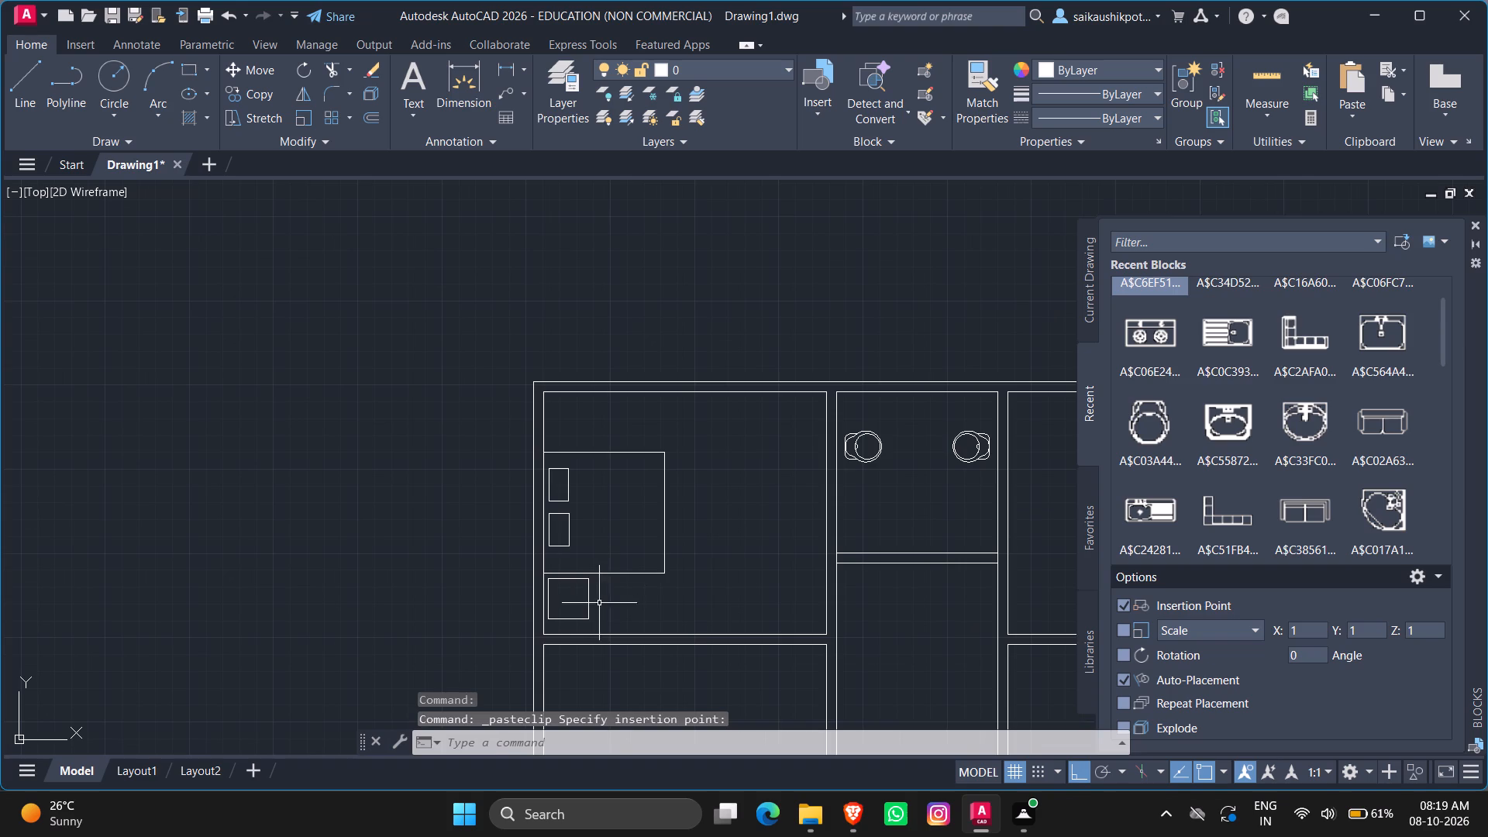
{"action": "key", "text": "ctrl+v"}
{"action": "scroll", "coordinate": [553, 439], "scroll_direction": "up", "scroll_amount": 2}
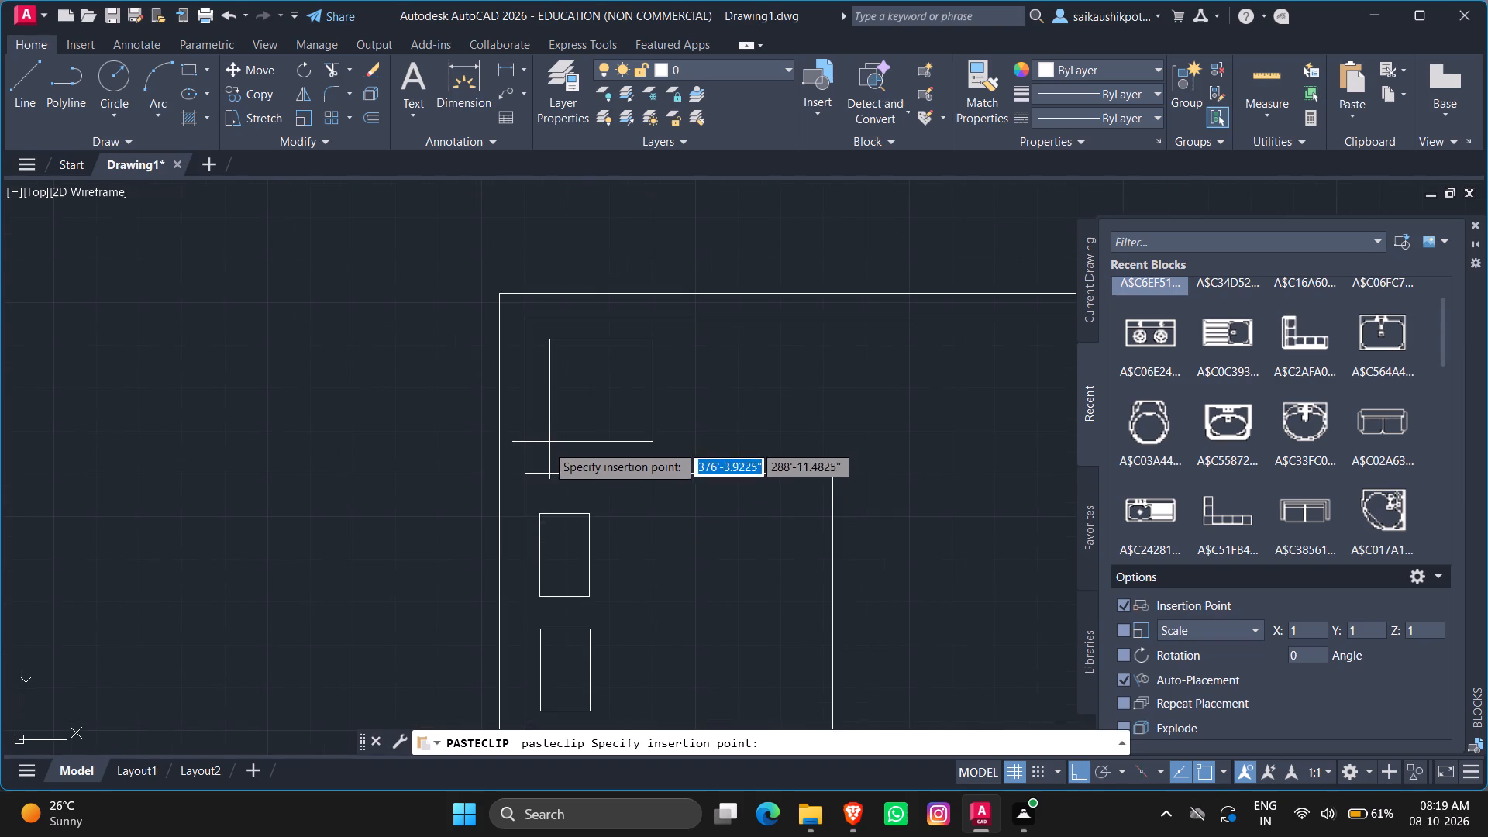
{"action": "left_click", "coordinate": [542, 452]}
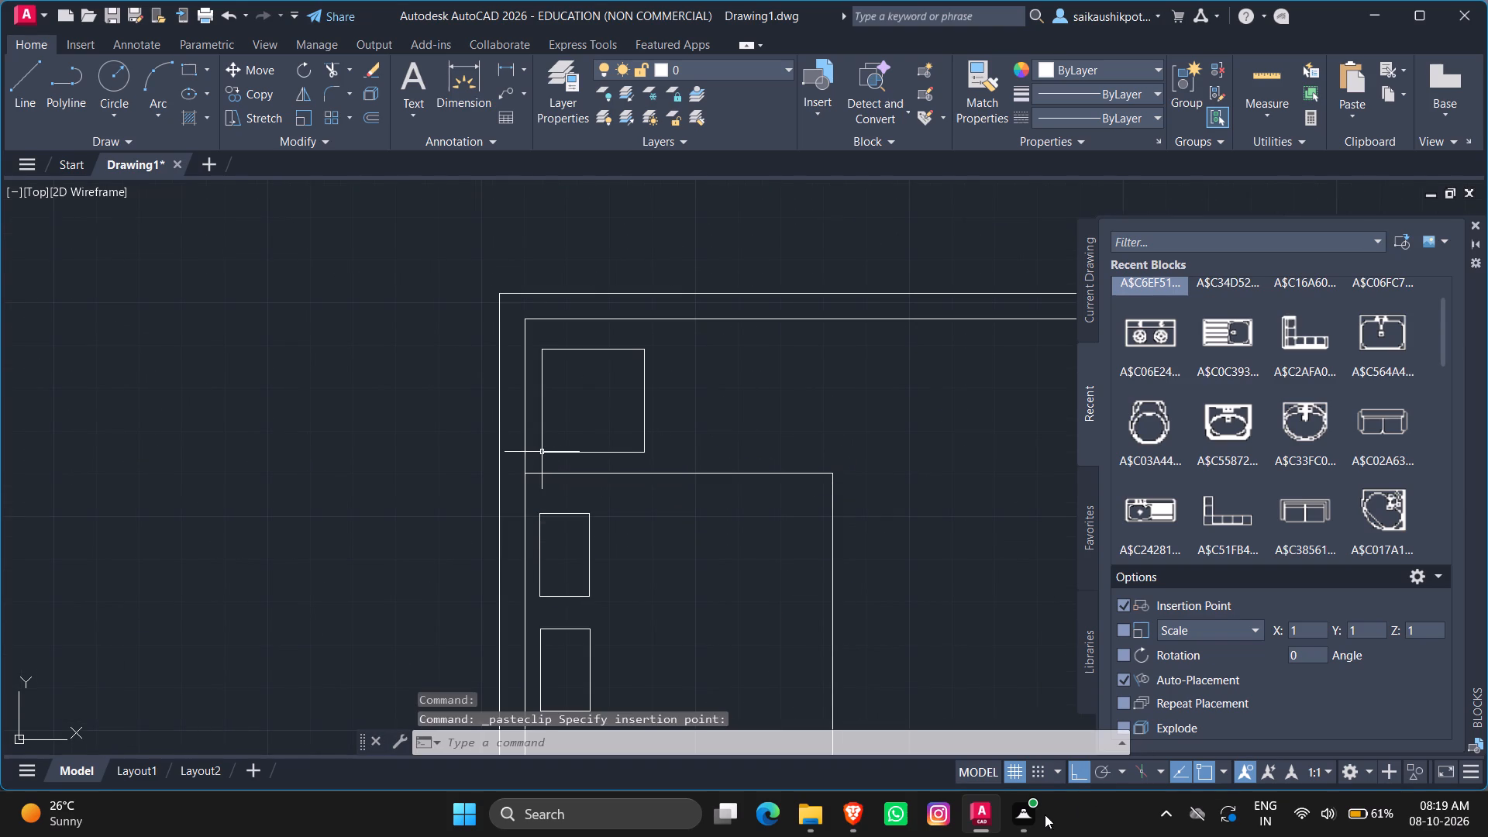
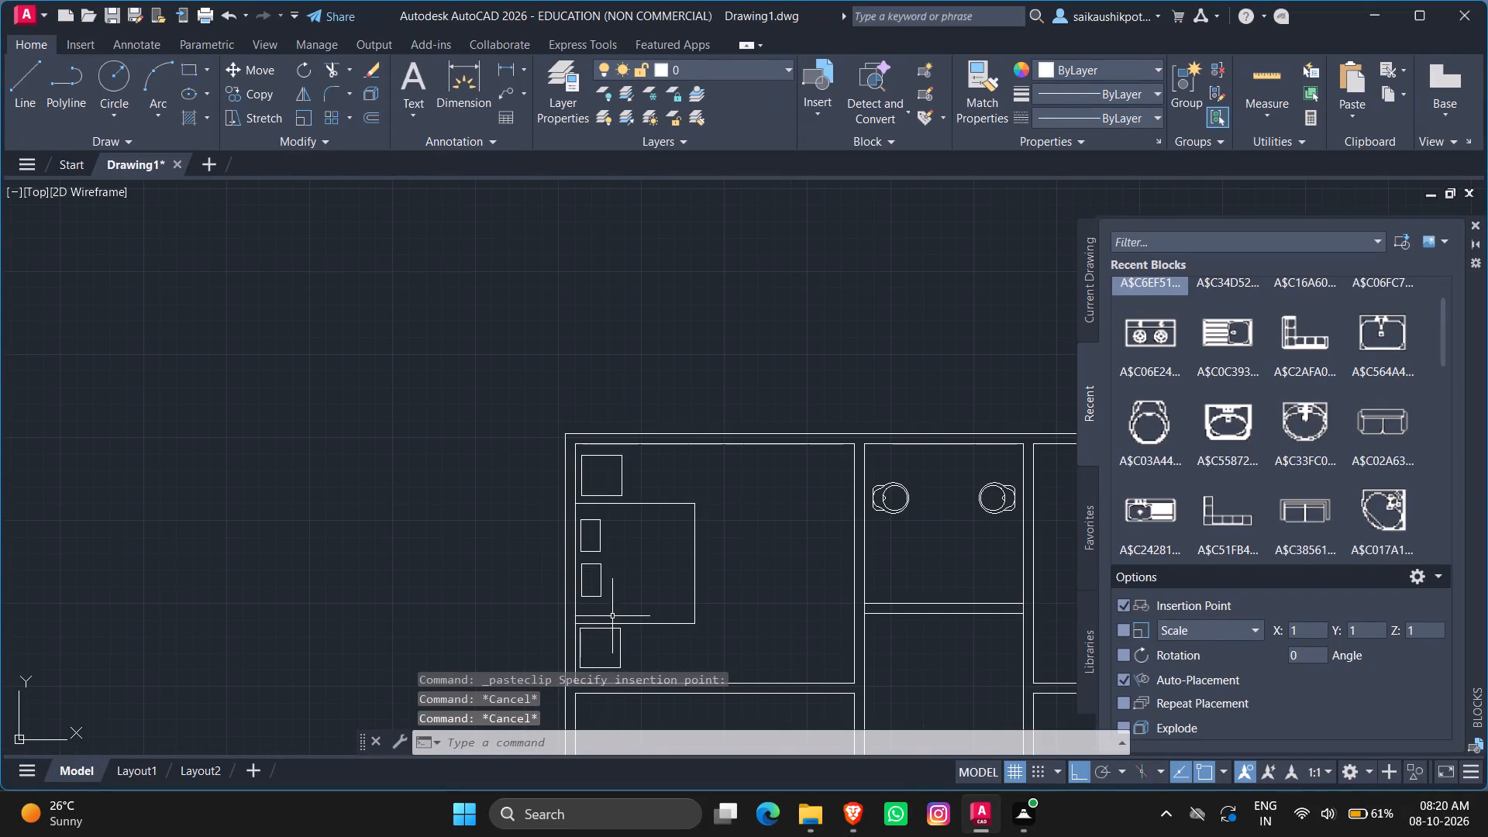
Move the square side table below the upper-left room's bed so its top-left corner sits where the bed meets the left wall.
{"action": "scroll", "coordinate": [600, 654], "scroll_direction": "up", "scroll_amount": 4}
{"action": "left_click", "coordinate": [534, 610]}
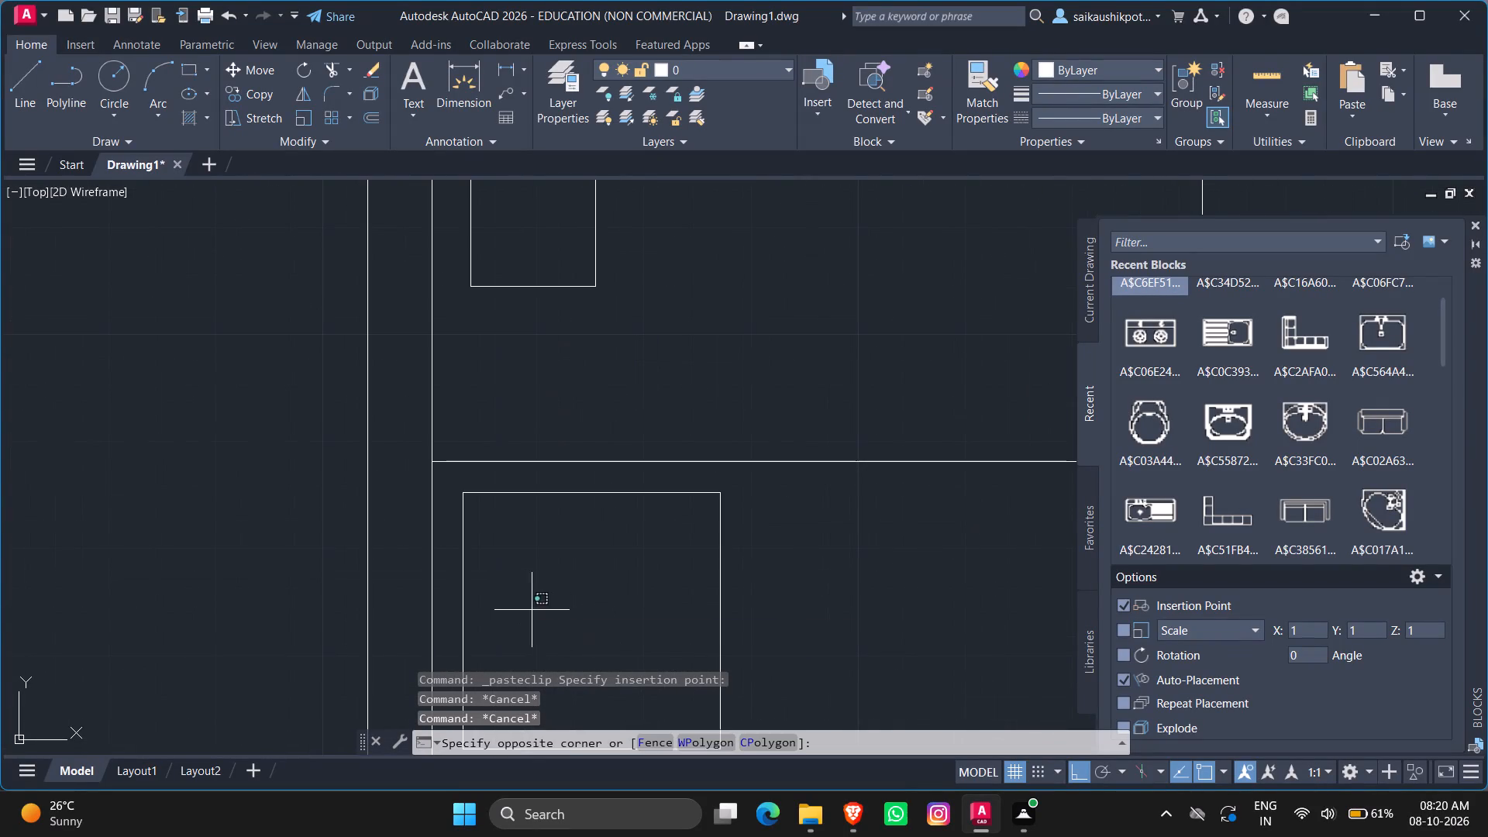
{"action": "left_click", "coordinate": [457, 599]}
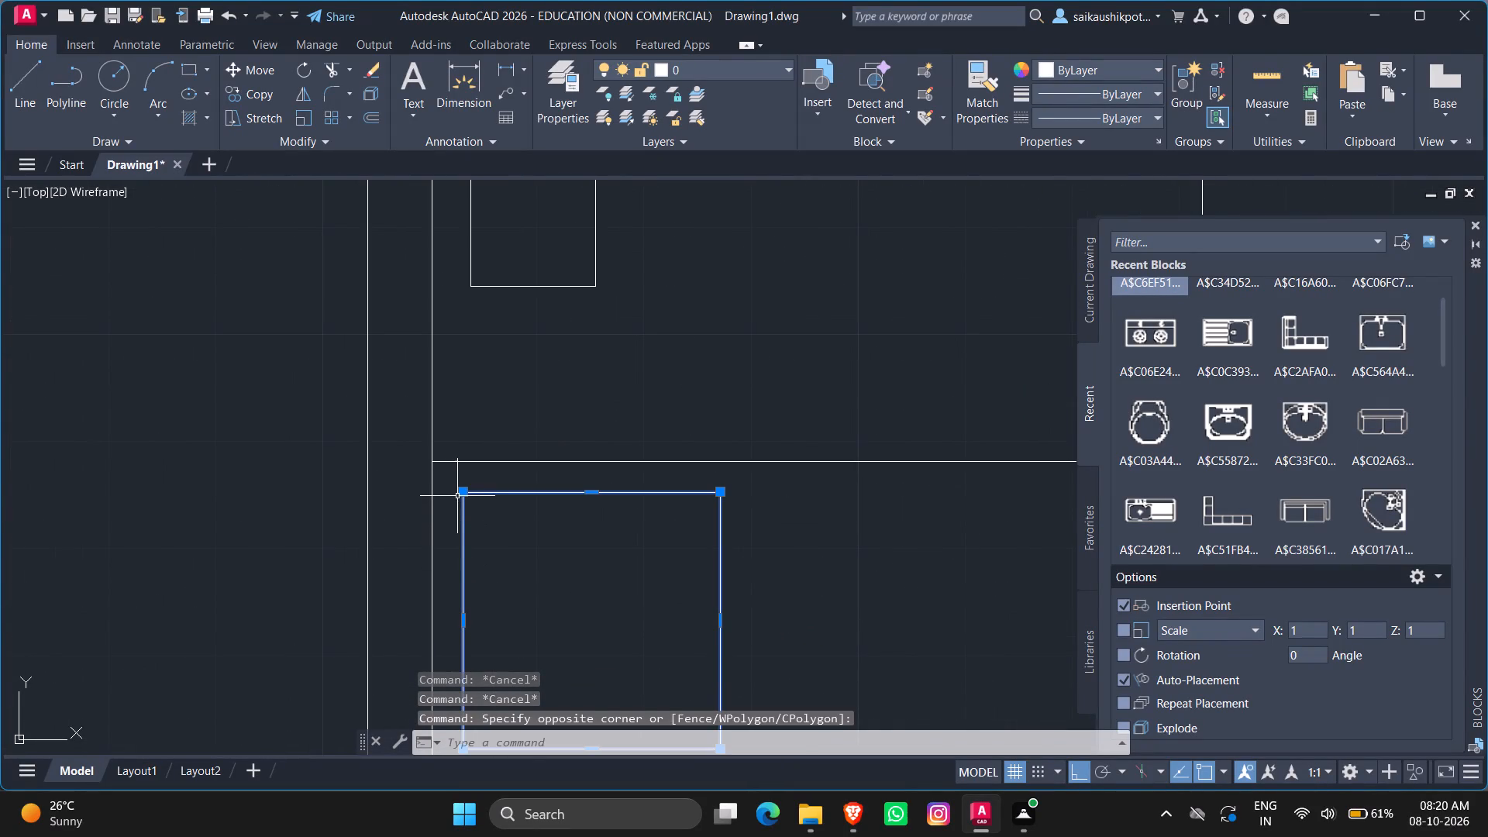
{"action": "key", "text": "m"}
{"action": "key", "text": "Return"}
{"action": "left_click", "coordinate": [467, 496]}
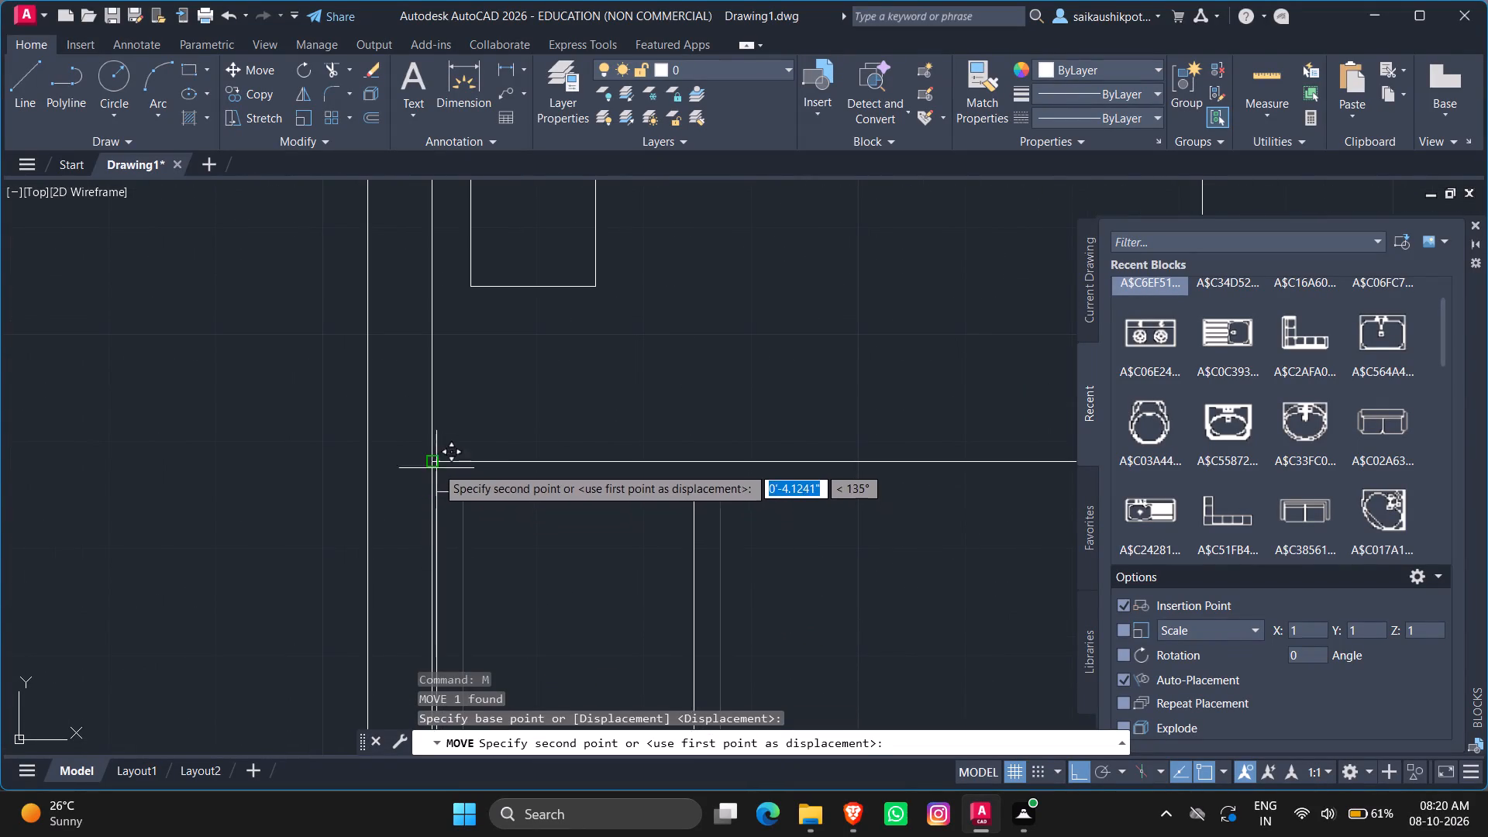
{"action": "left_click", "coordinate": [436, 463]}
Move the square side table above the upper-left room's bed so its bottom-left corner sits where the bed meets the left wall.
{"action": "scroll", "coordinate": [517, 553], "scroll_direction": "down", "scroll_amount": 4}
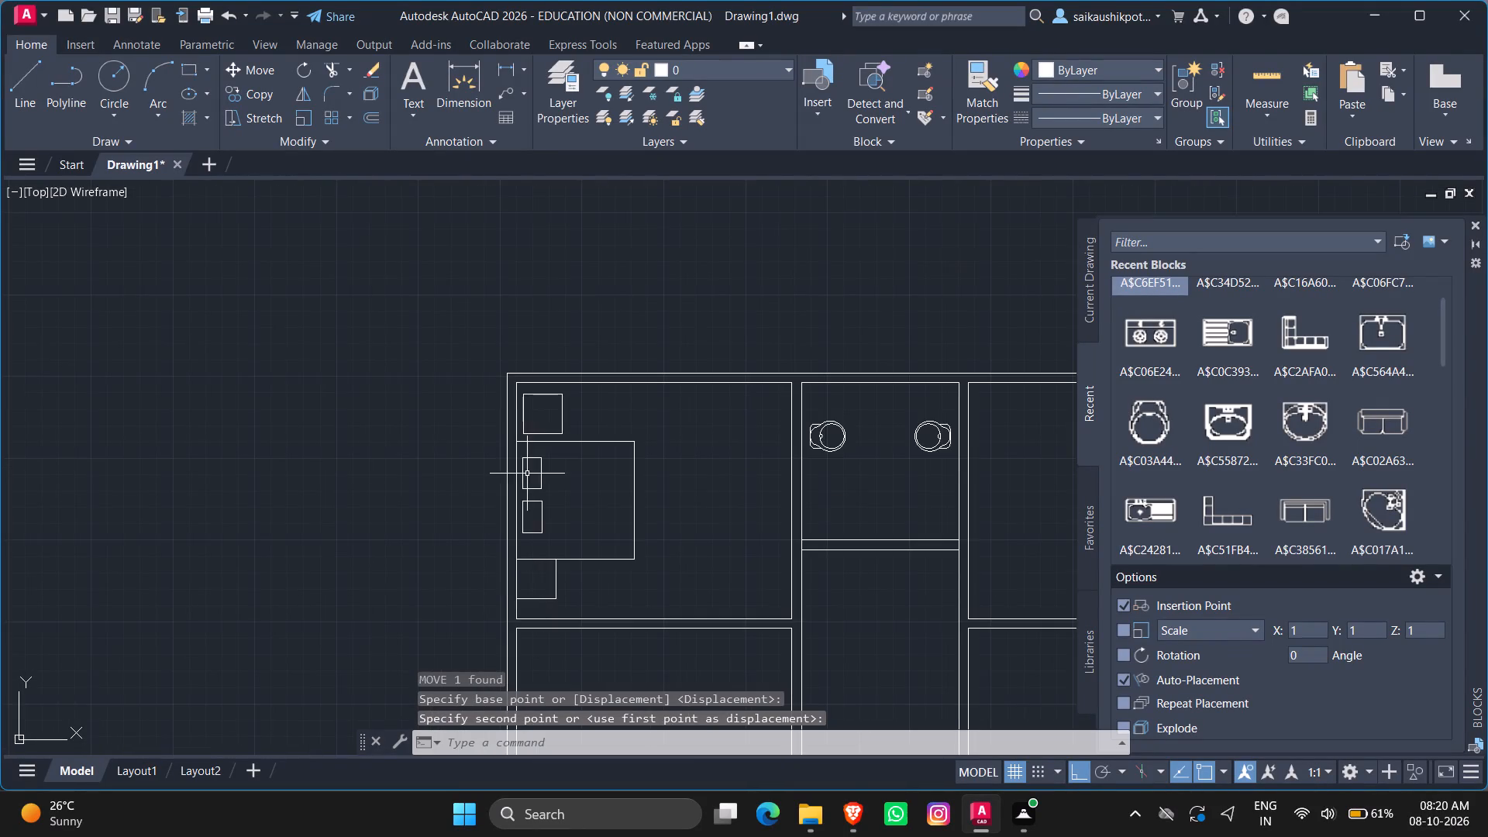
{"action": "scroll", "coordinate": [529, 428], "scroll_direction": "up", "scroll_amount": 3}
{"action": "left_click", "coordinate": [530, 427]}
{"action": "left_click", "coordinate": [491, 435]}
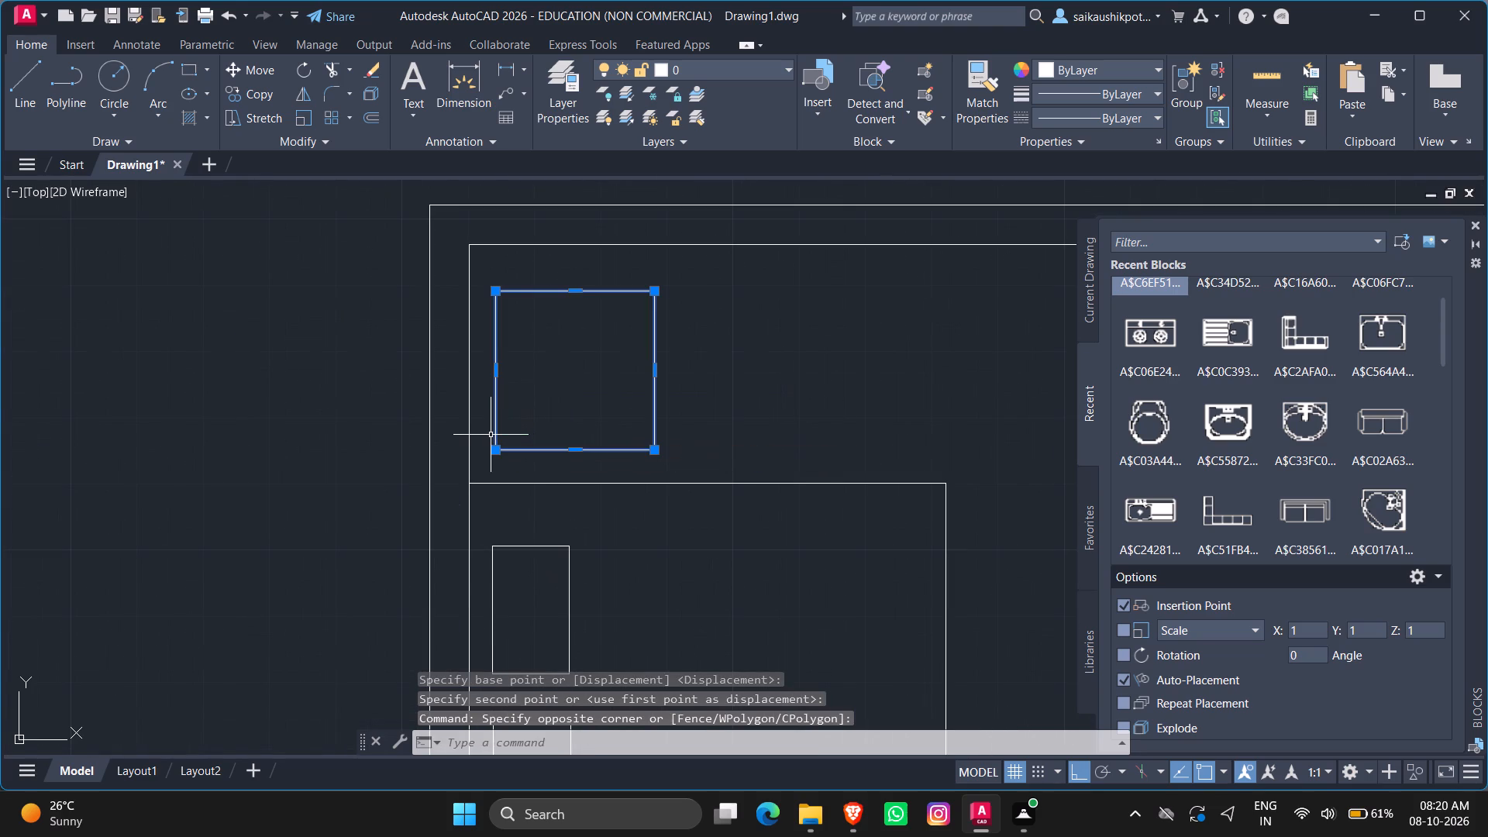
{"action": "key", "text": "m"}
{"action": "key", "text": "Return"}
{"action": "left_click", "coordinate": [501, 448]}
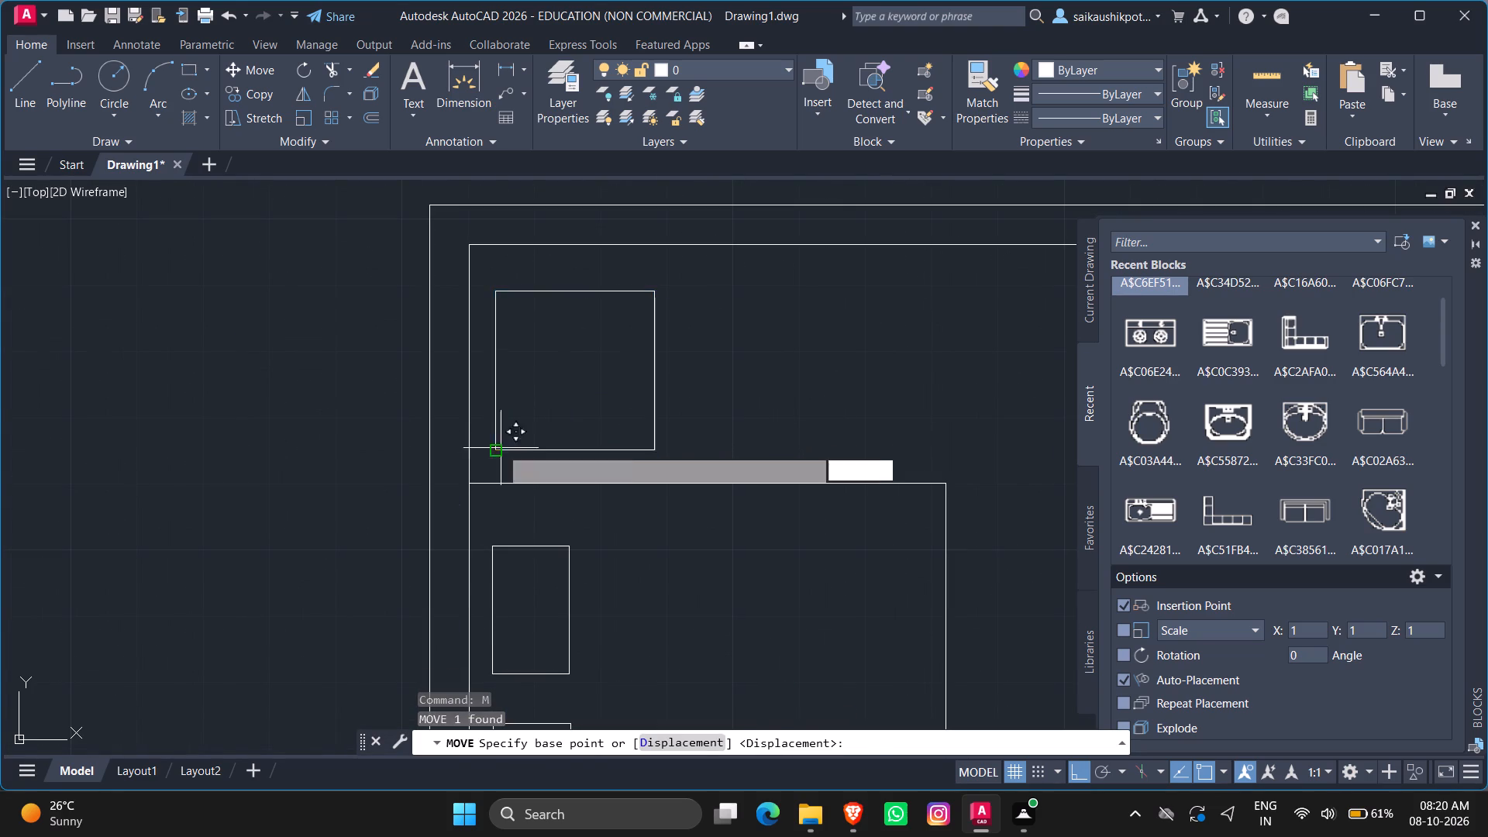
{"action": "left_click", "coordinate": [470, 475]}
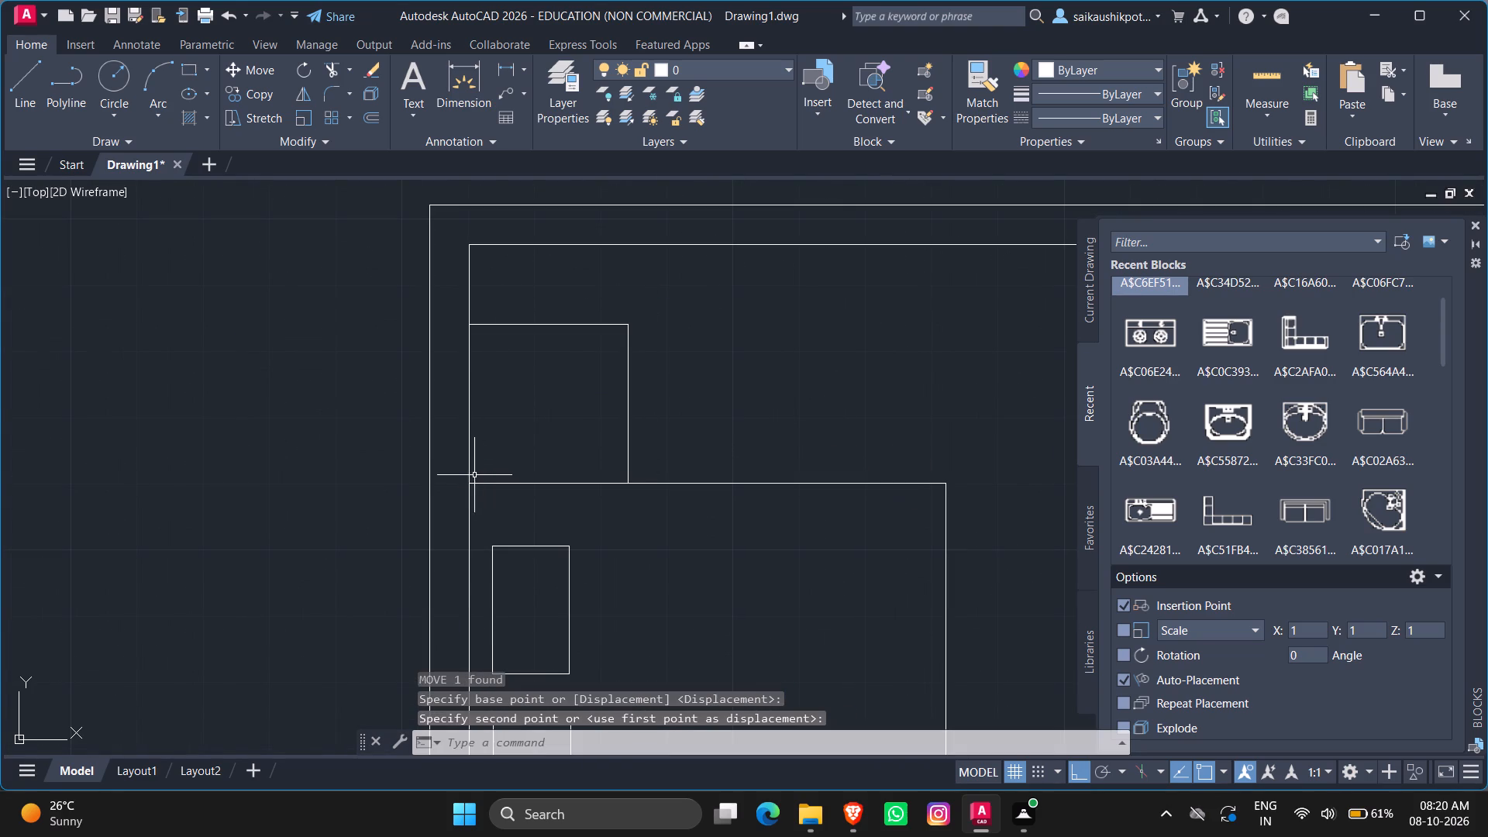
{"action": "key", "text": "Escape"}
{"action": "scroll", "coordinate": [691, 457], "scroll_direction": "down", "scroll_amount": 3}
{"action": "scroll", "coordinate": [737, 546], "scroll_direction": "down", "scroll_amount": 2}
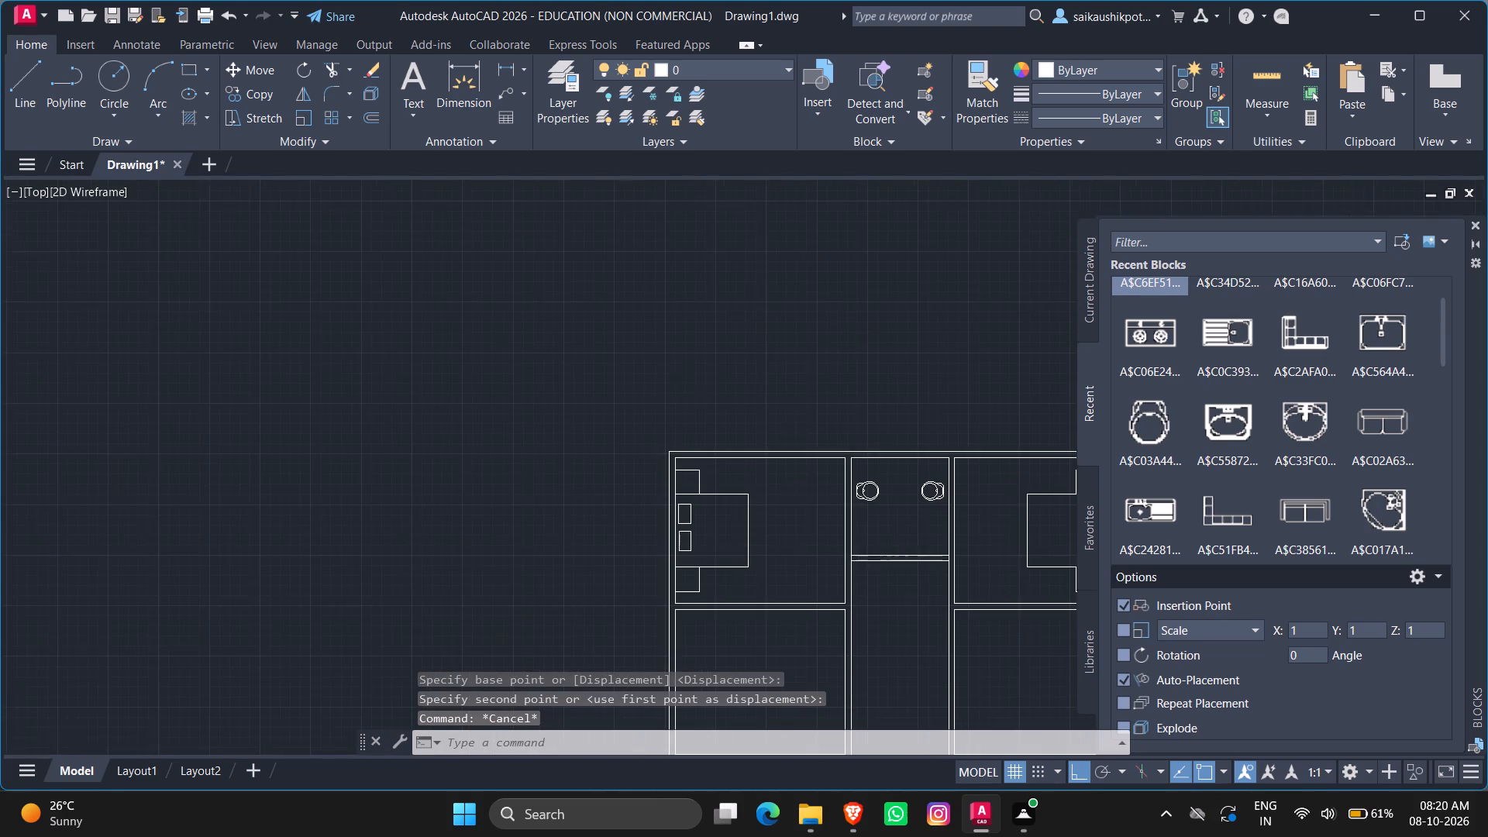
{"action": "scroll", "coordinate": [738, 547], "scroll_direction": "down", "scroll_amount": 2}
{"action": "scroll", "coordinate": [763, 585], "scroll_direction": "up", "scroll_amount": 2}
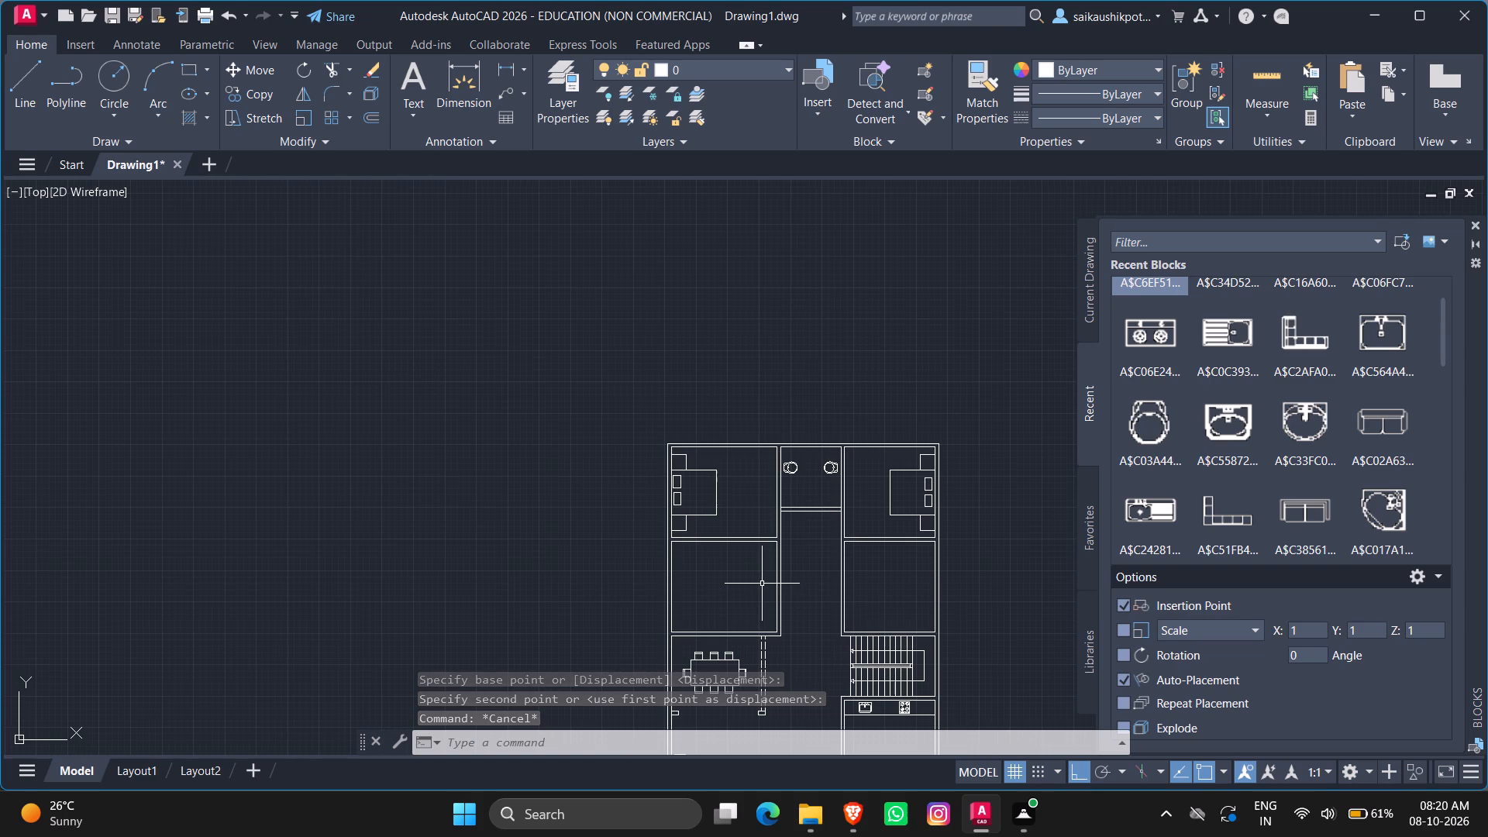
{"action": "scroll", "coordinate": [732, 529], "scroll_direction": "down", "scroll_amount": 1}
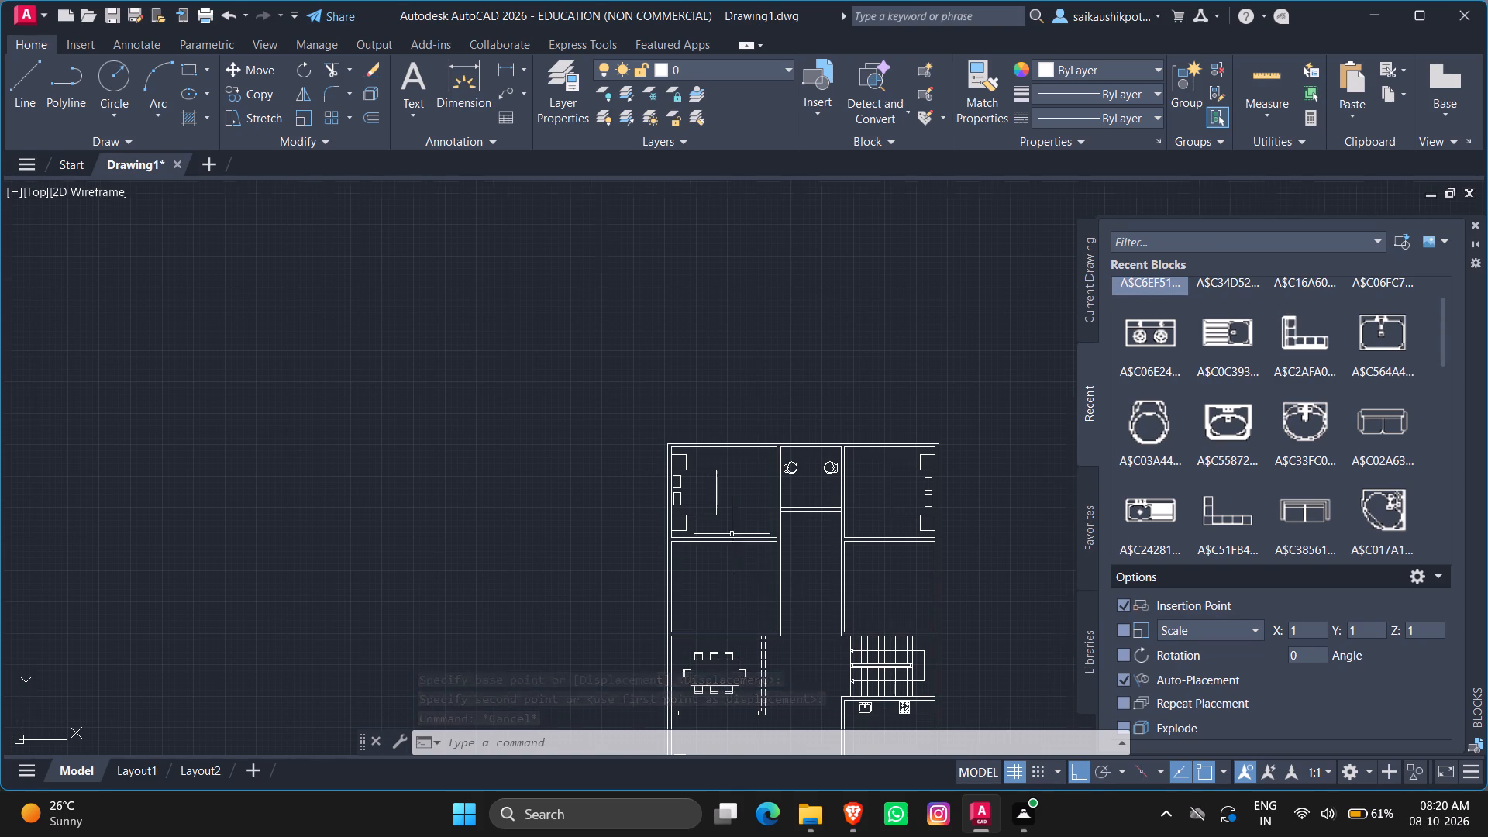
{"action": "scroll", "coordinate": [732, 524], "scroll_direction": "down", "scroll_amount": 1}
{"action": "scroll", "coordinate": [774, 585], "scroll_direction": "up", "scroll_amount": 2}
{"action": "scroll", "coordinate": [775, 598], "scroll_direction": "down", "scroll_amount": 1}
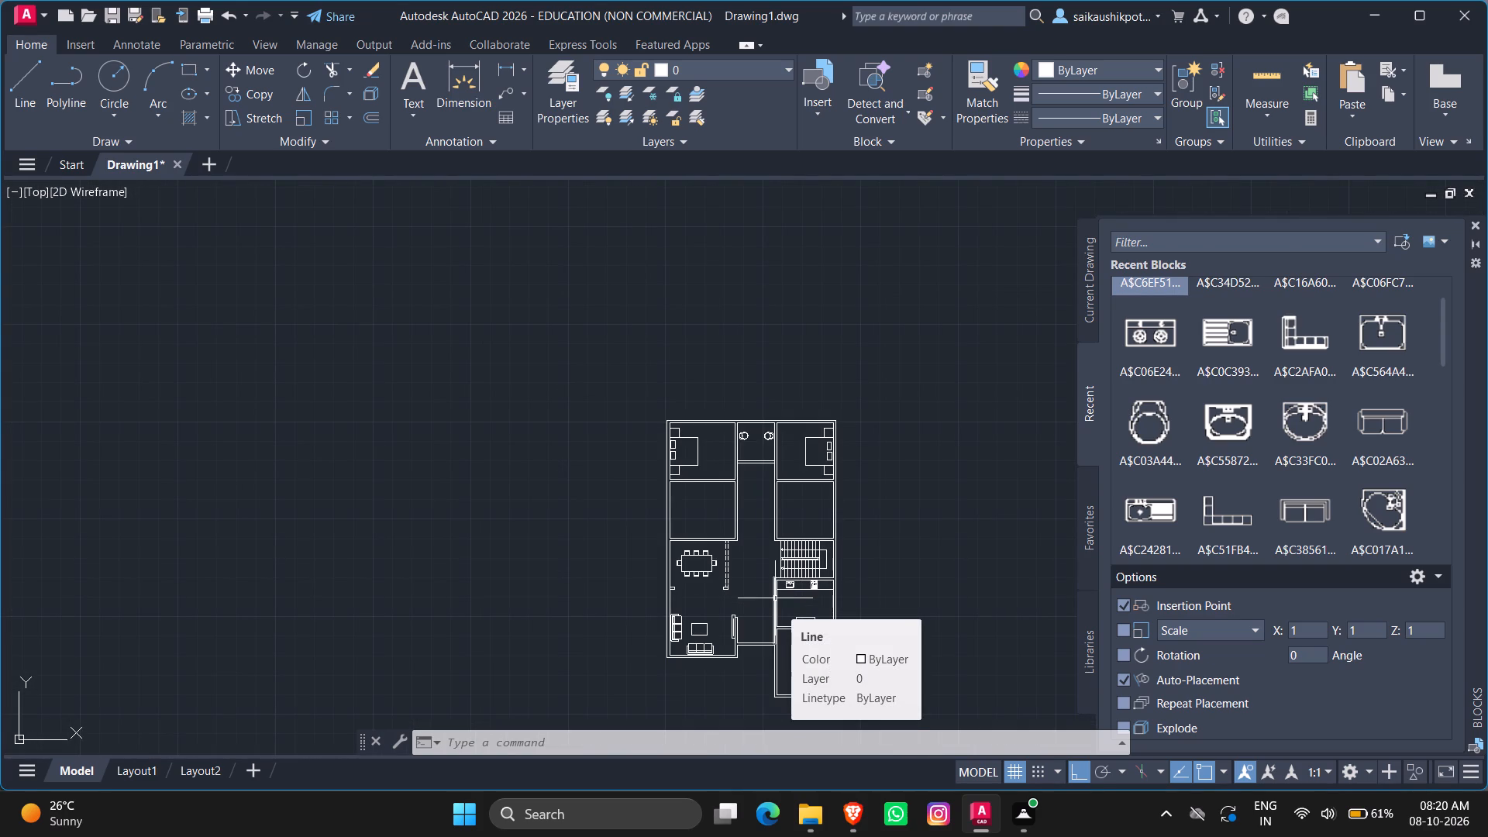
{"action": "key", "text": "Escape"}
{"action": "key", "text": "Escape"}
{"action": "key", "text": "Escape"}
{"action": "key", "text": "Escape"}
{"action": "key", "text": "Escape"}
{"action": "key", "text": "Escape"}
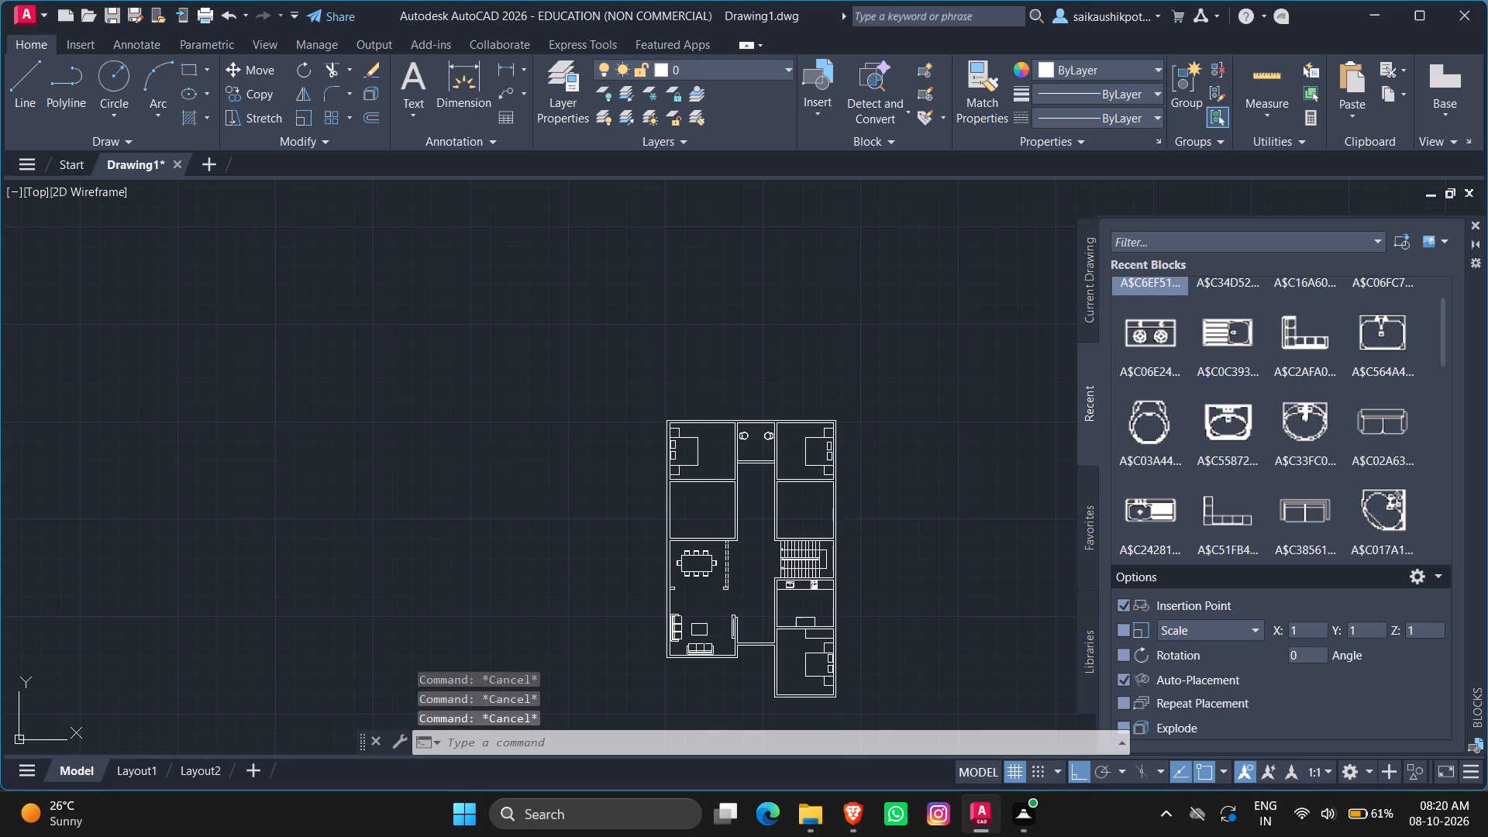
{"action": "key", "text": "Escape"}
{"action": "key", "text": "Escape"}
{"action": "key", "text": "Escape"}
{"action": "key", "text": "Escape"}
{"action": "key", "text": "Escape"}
Insert the recent block "bed" near the centre of the empty room below the upper-right bedroom, and try to window-select it.
{"action": "scroll", "coordinate": [762, 696], "scroll_direction": "up", "scroll_amount": 1}
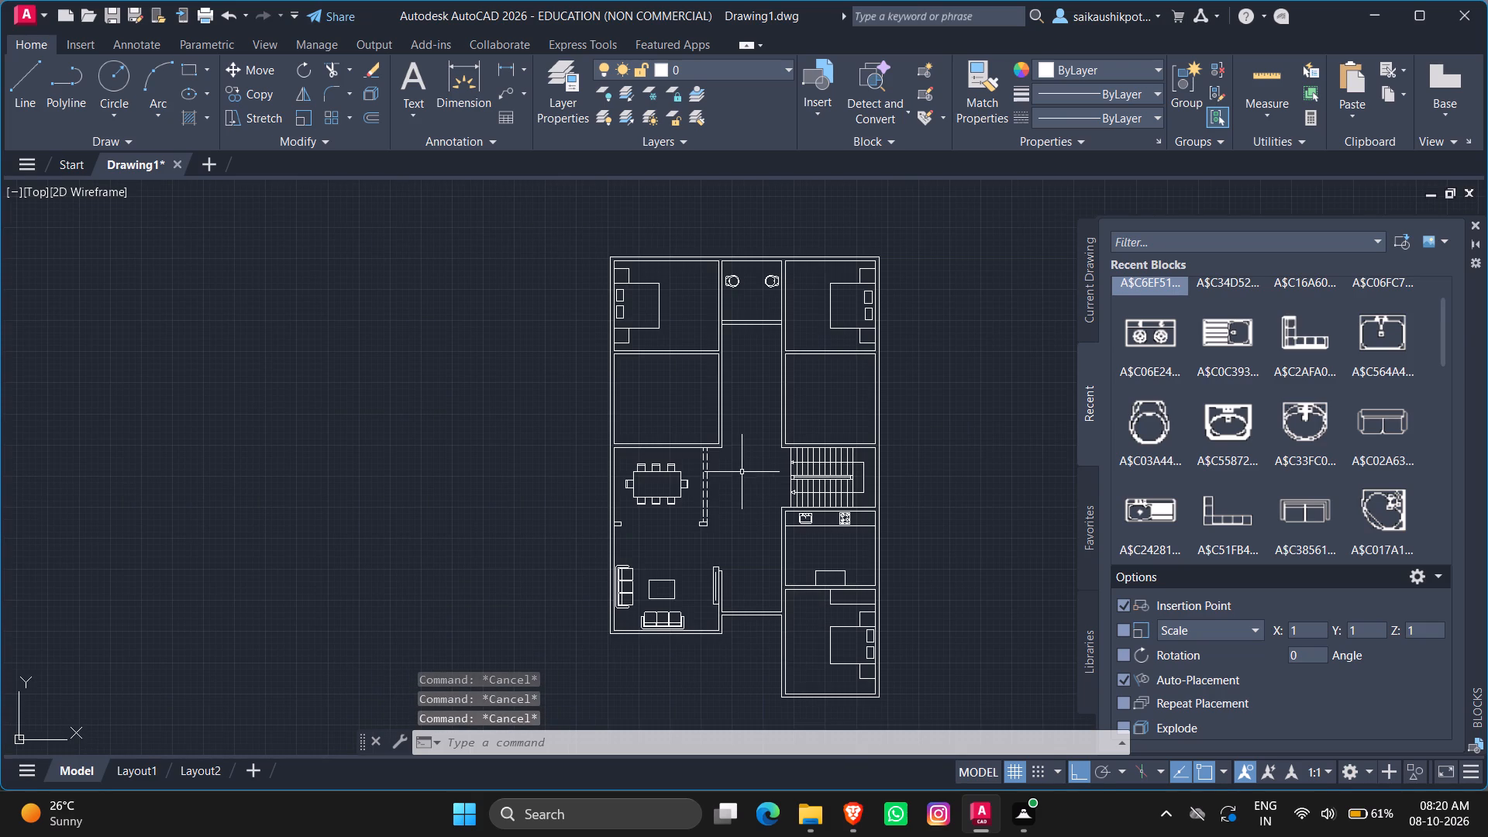
{"action": "scroll", "coordinate": [1322, 480], "scroll_direction": "down", "scroll_amount": 11}
{"action": "scroll", "coordinate": [1322, 479], "scroll_direction": "up", "scroll_amount": 3}
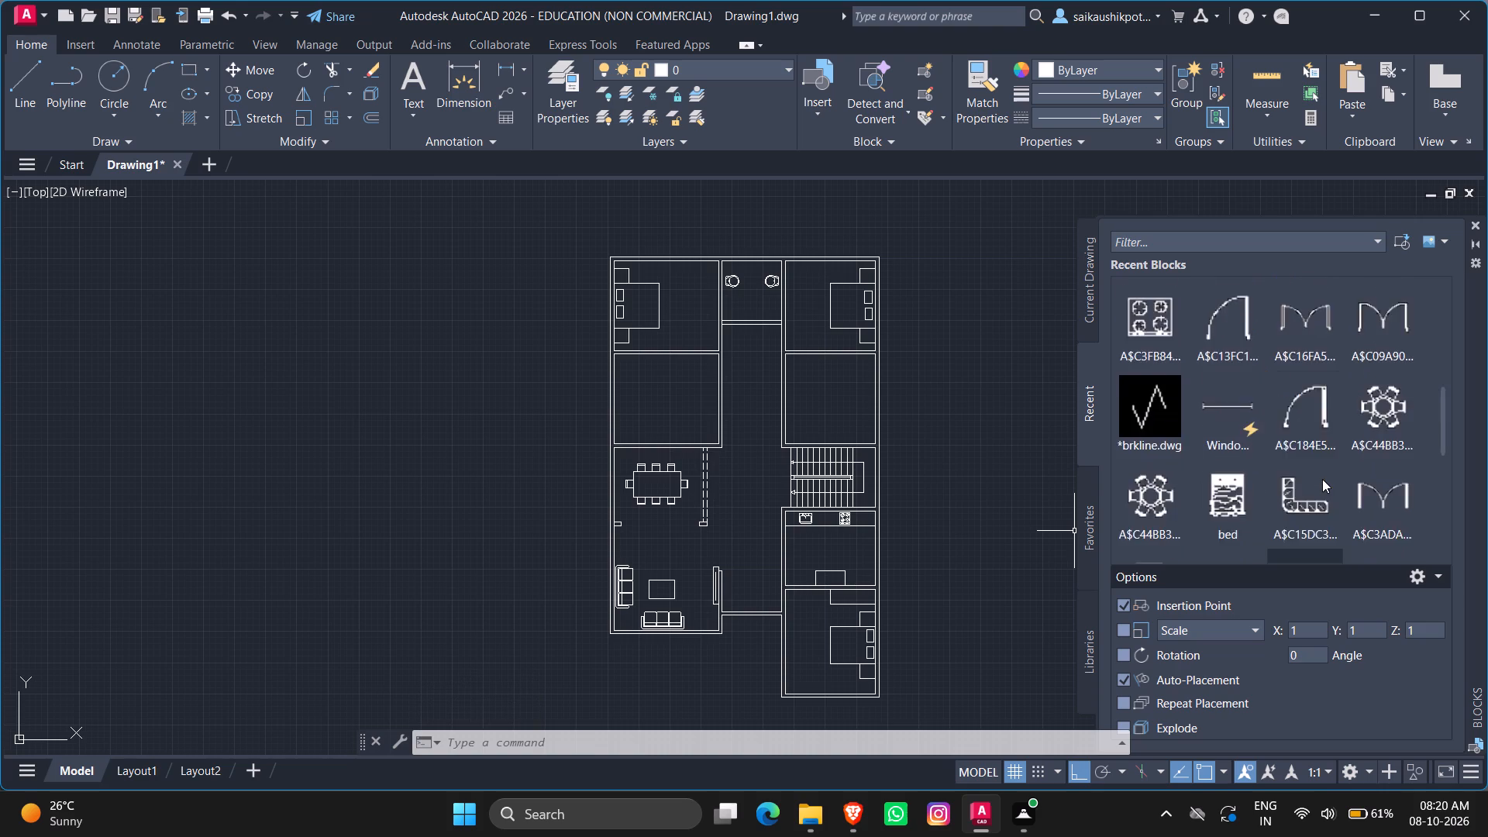
{"action": "scroll", "coordinate": [1322, 479], "scroll_direction": "up", "scroll_amount": 16}
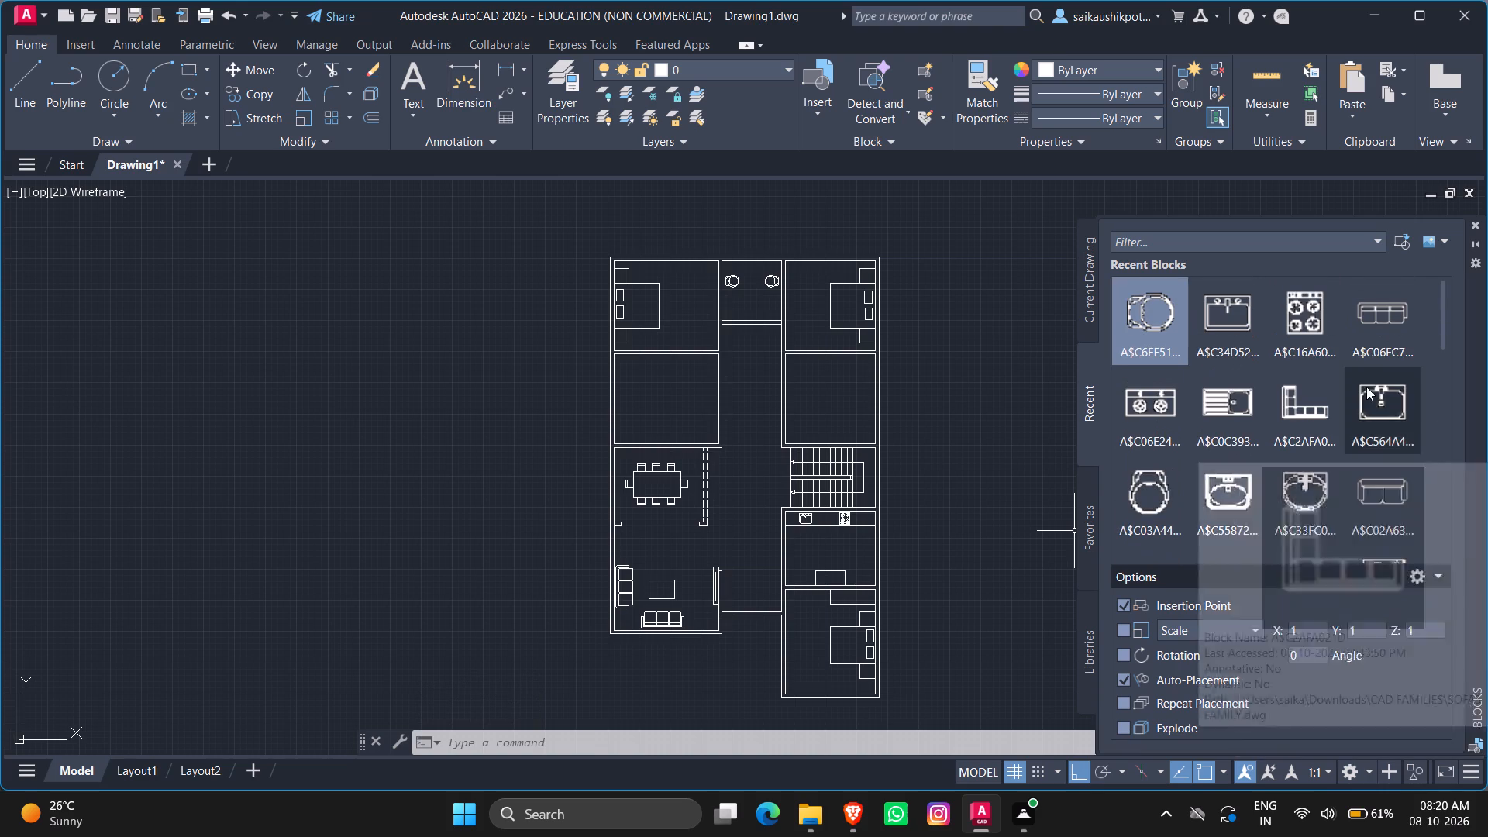
{"action": "scroll", "coordinate": [1355, 449], "scroll_direction": "down", "scroll_amount": 5}
{"action": "scroll", "coordinate": [1269, 460], "scroll_direction": "down", "scroll_amount": 3}
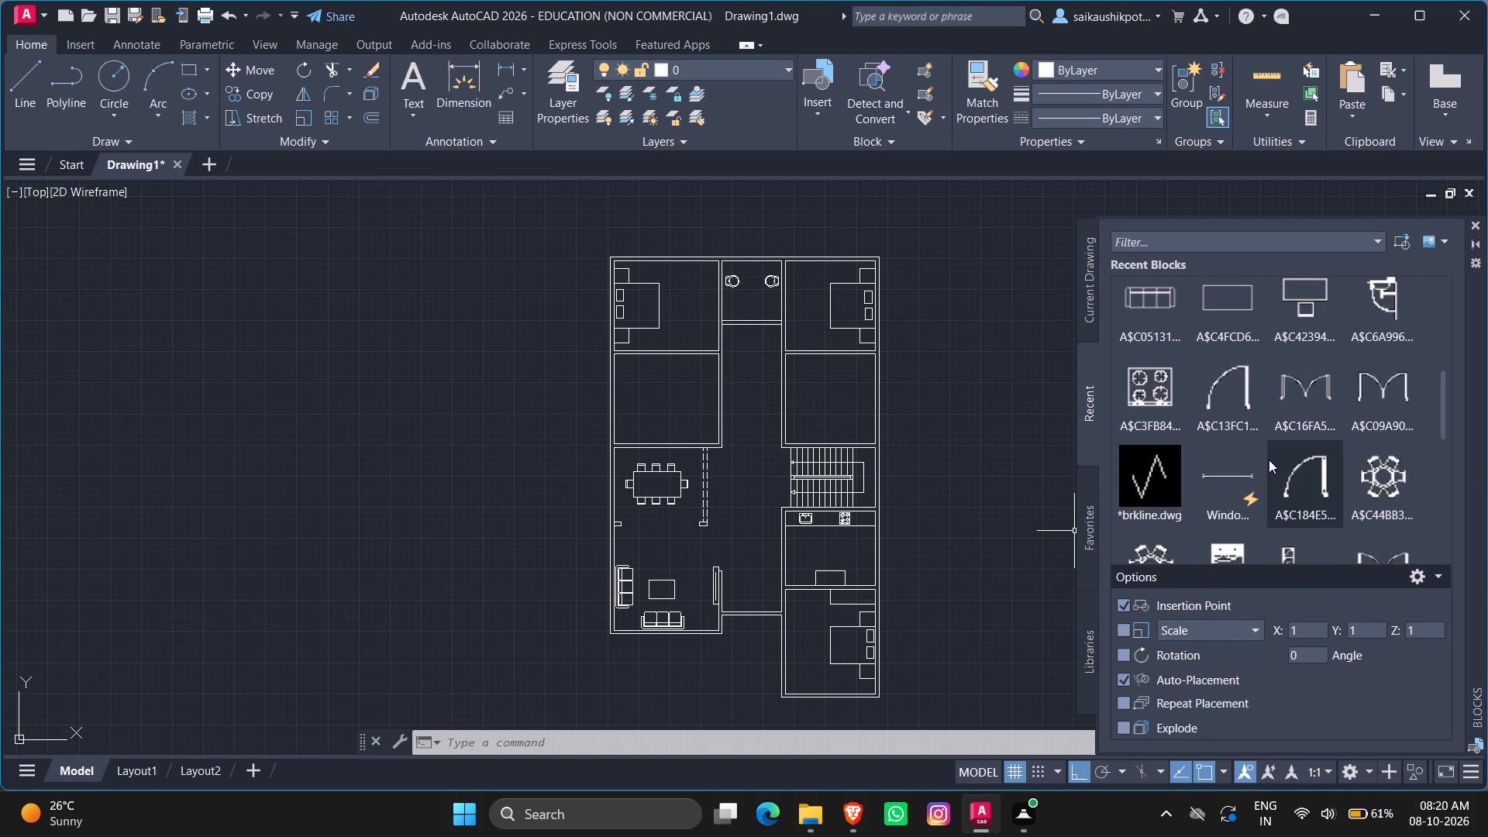
{"action": "scroll", "coordinate": [1343, 422], "scroll_direction": "down", "scroll_amount": 2}
{"action": "scroll", "coordinate": [1250, 446], "scroll_direction": "down", "scroll_amount": 2}
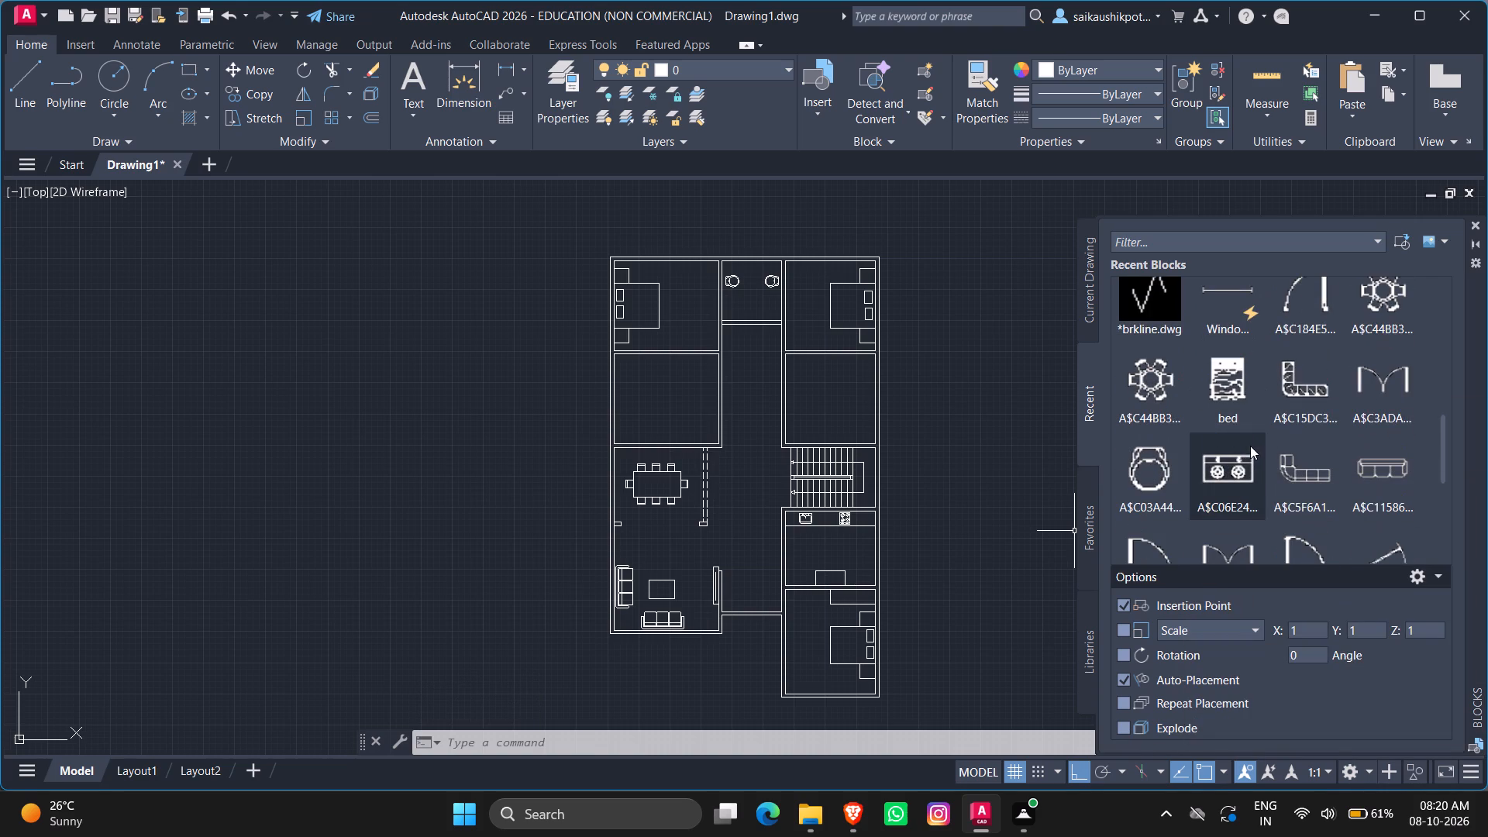
{"action": "left_click", "coordinate": [1230, 399]}
{"action": "scroll", "coordinate": [811, 400], "scroll_direction": "up", "scroll_amount": 5}
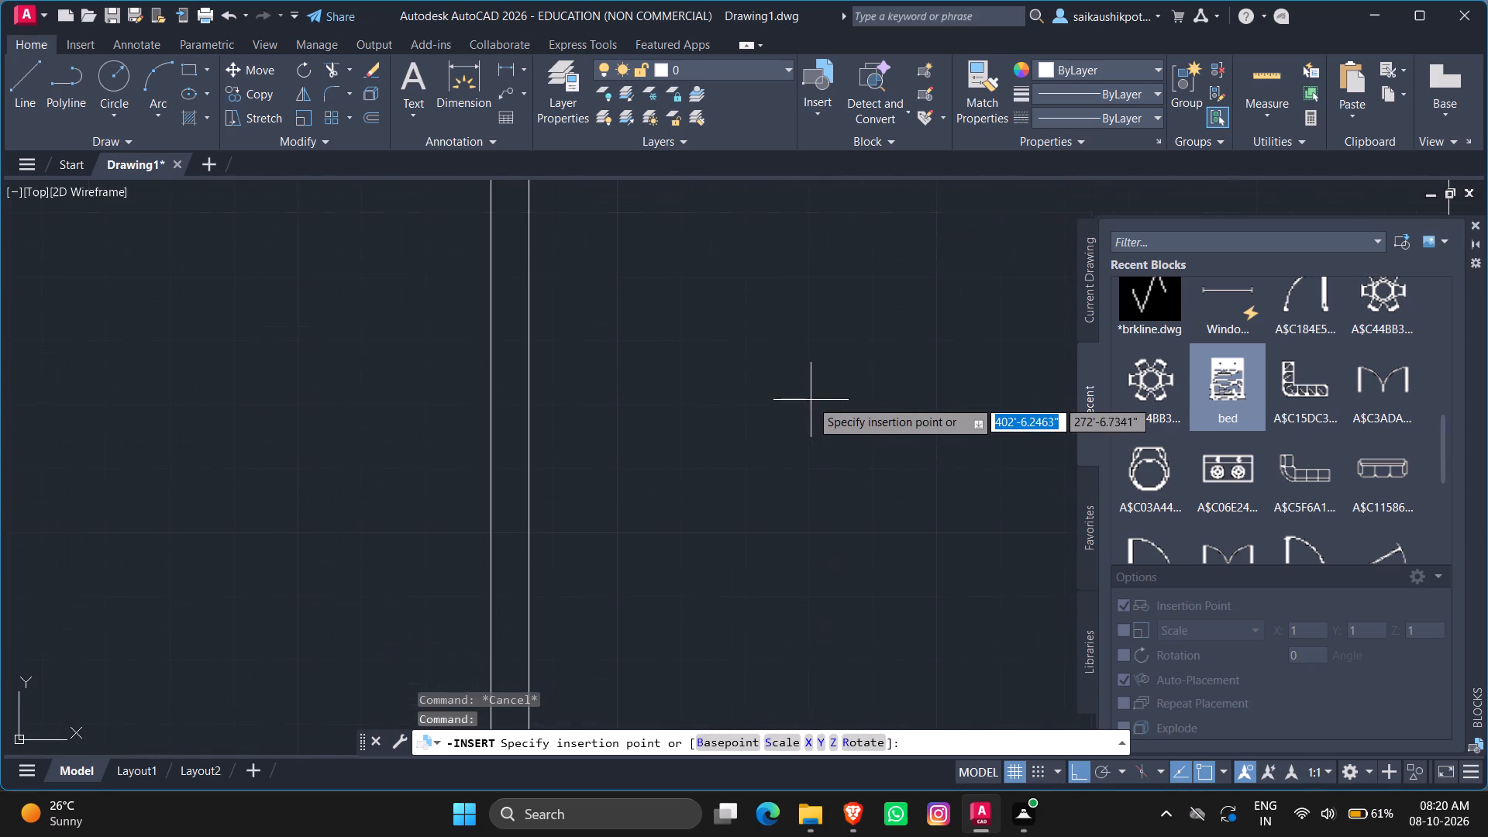
{"action": "scroll", "coordinate": [832, 418], "scroll_direction": "up", "scroll_amount": 13}
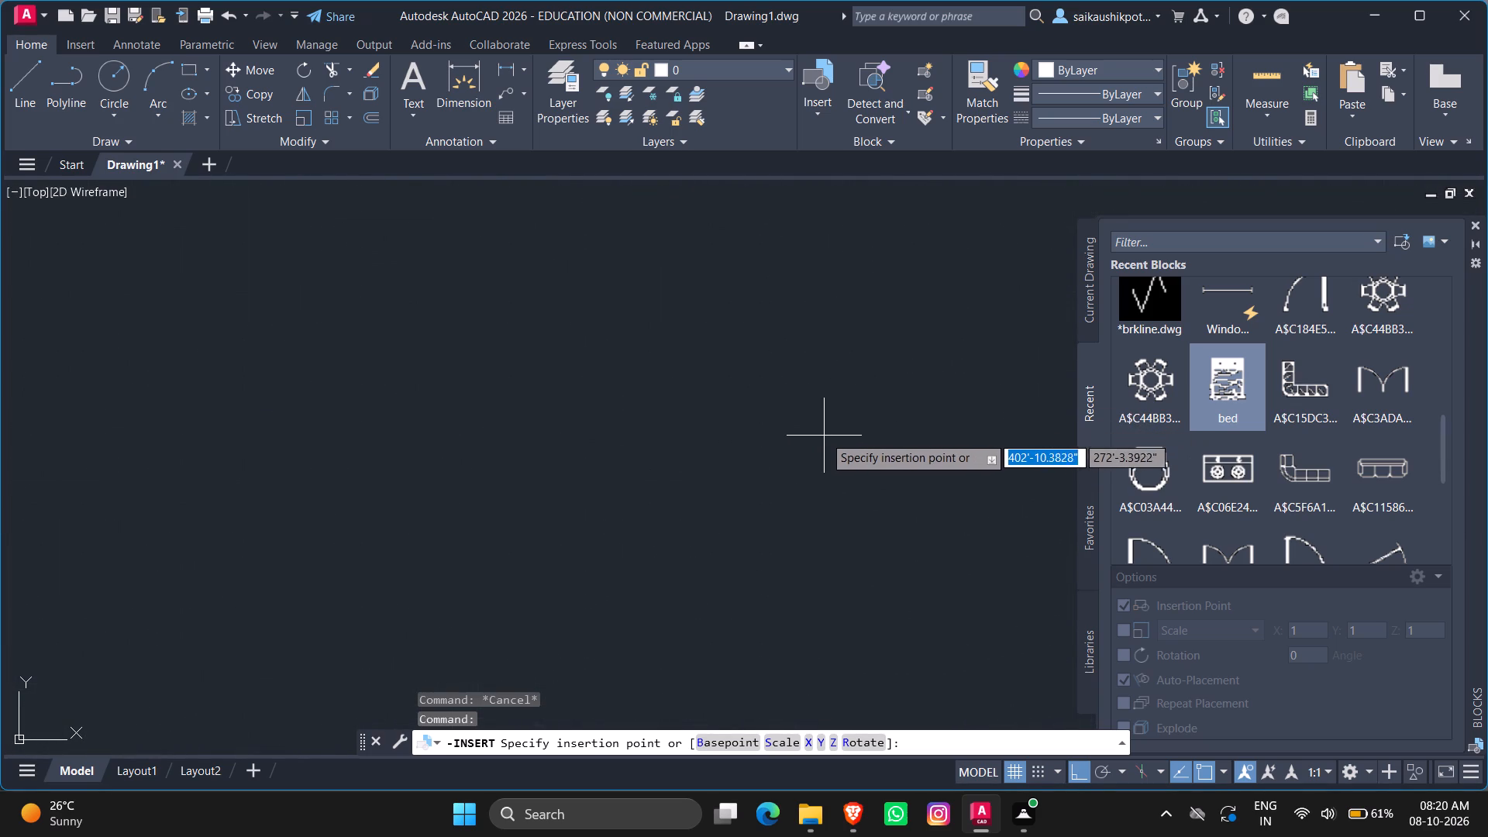
{"action": "scroll", "coordinate": [824, 436], "scroll_direction": "up", "scroll_amount": 5}
{"action": "scroll", "coordinate": [769, 445], "scroll_direction": "down", "scroll_amount": 1}
{"action": "scroll", "coordinate": [769, 445], "scroll_direction": "up", "scroll_amount": 17}
{"action": "scroll", "coordinate": [887, 390], "scroll_direction": "down", "scroll_amount": 3}
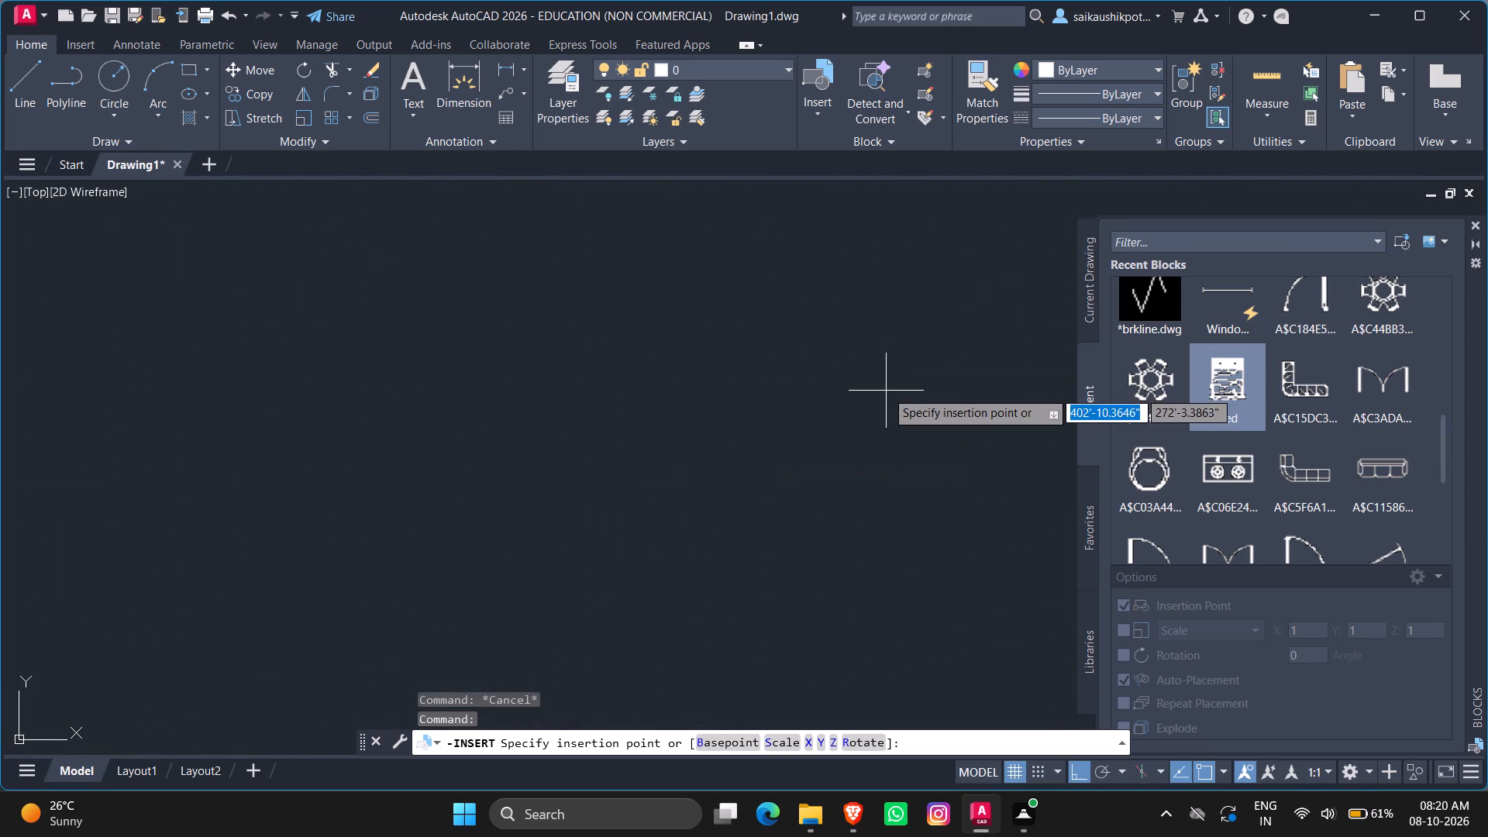
{"action": "scroll", "coordinate": [886, 391], "scroll_direction": "down", "scroll_amount": 20}
{"action": "scroll", "coordinate": [770, 444], "scroll_direction": "up", "scroll_amount": 2}
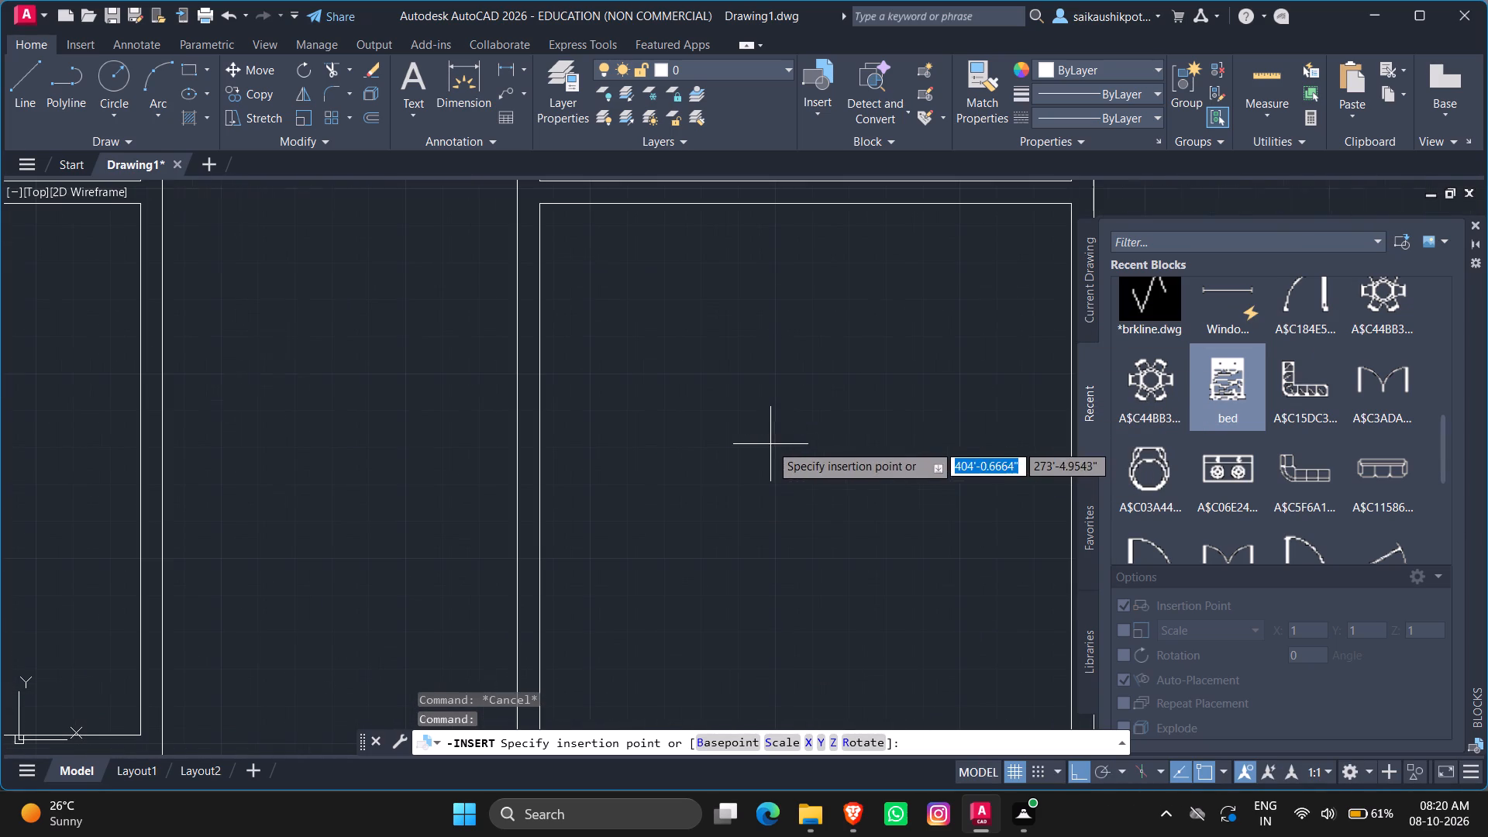
{"action": "left_click", "coordinate": [784, 442]}
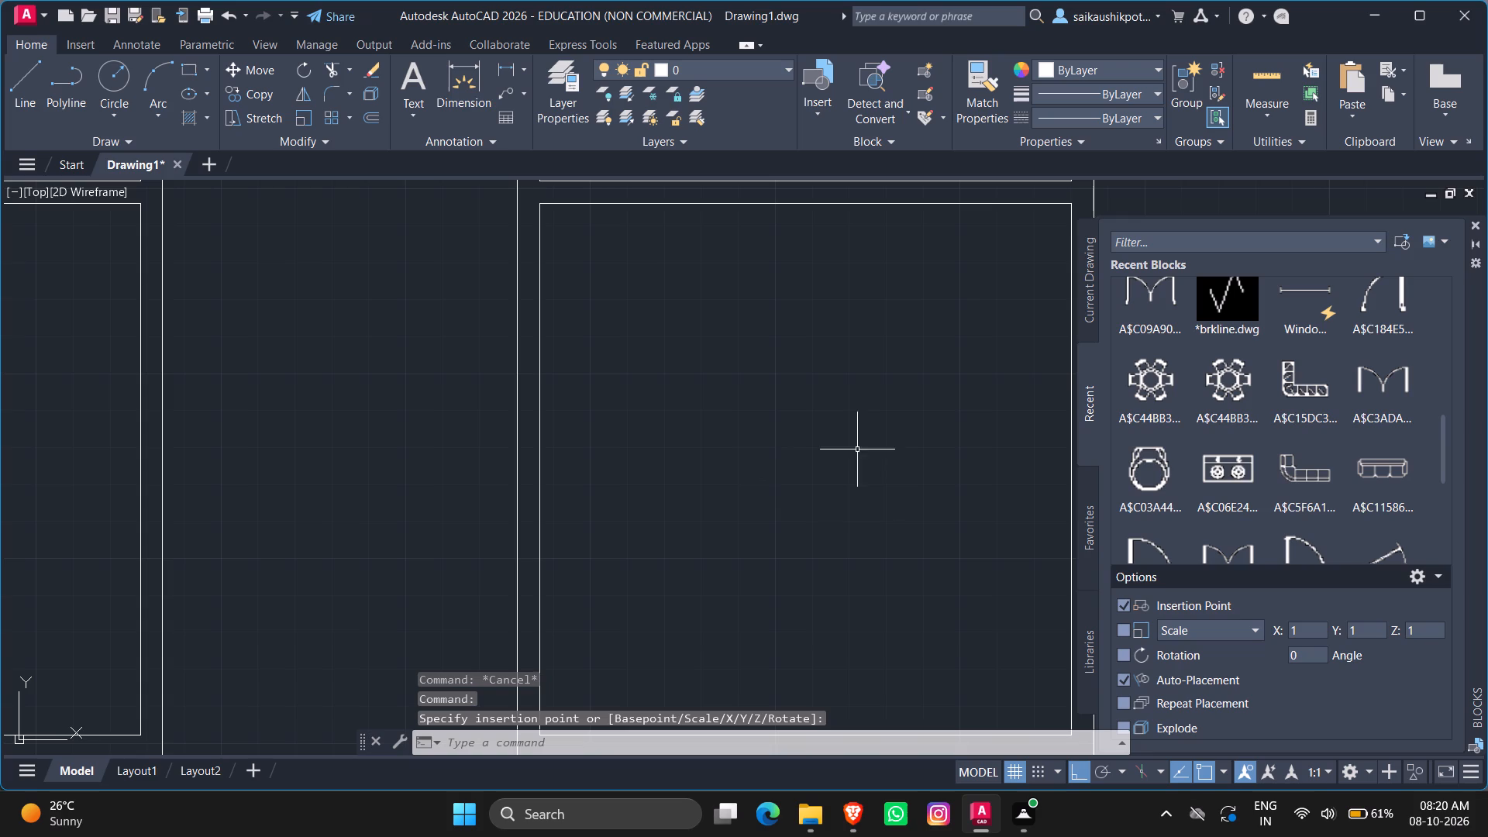
{"action": "left_click", "coordinate": [715, 328]}
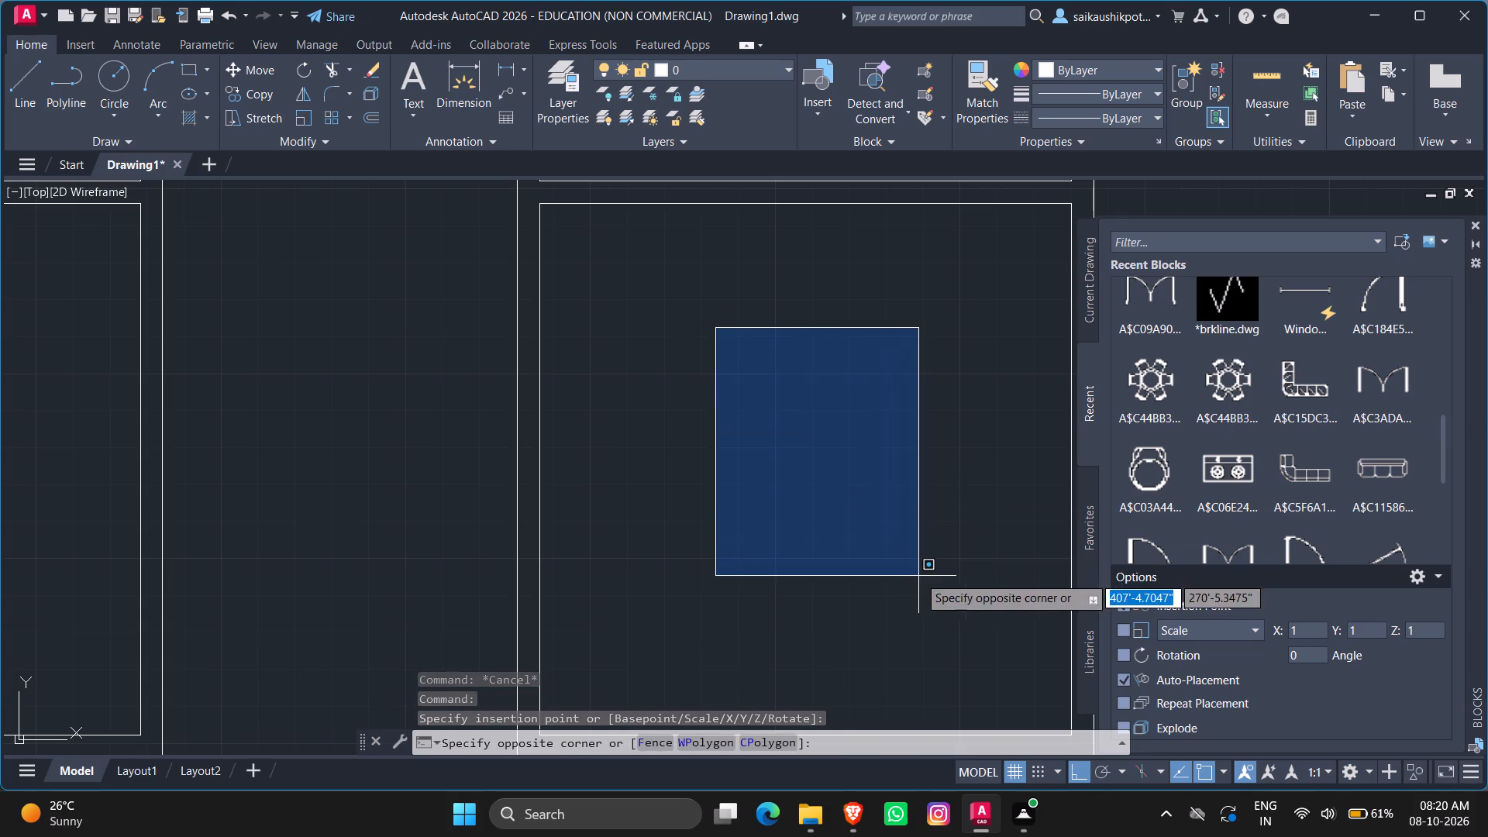
{"action": "left_click", "coordinate": [925, 581]}
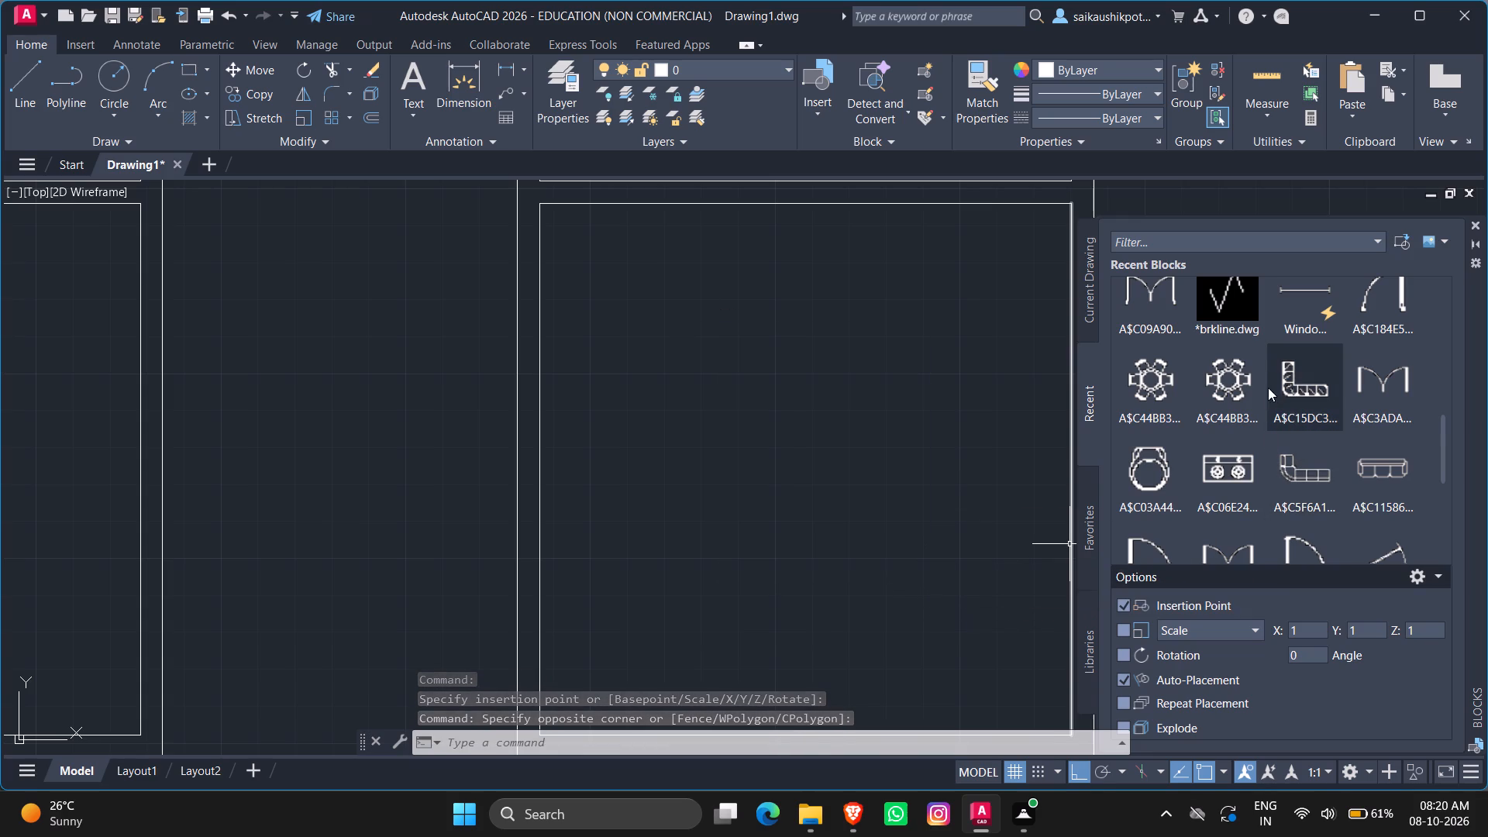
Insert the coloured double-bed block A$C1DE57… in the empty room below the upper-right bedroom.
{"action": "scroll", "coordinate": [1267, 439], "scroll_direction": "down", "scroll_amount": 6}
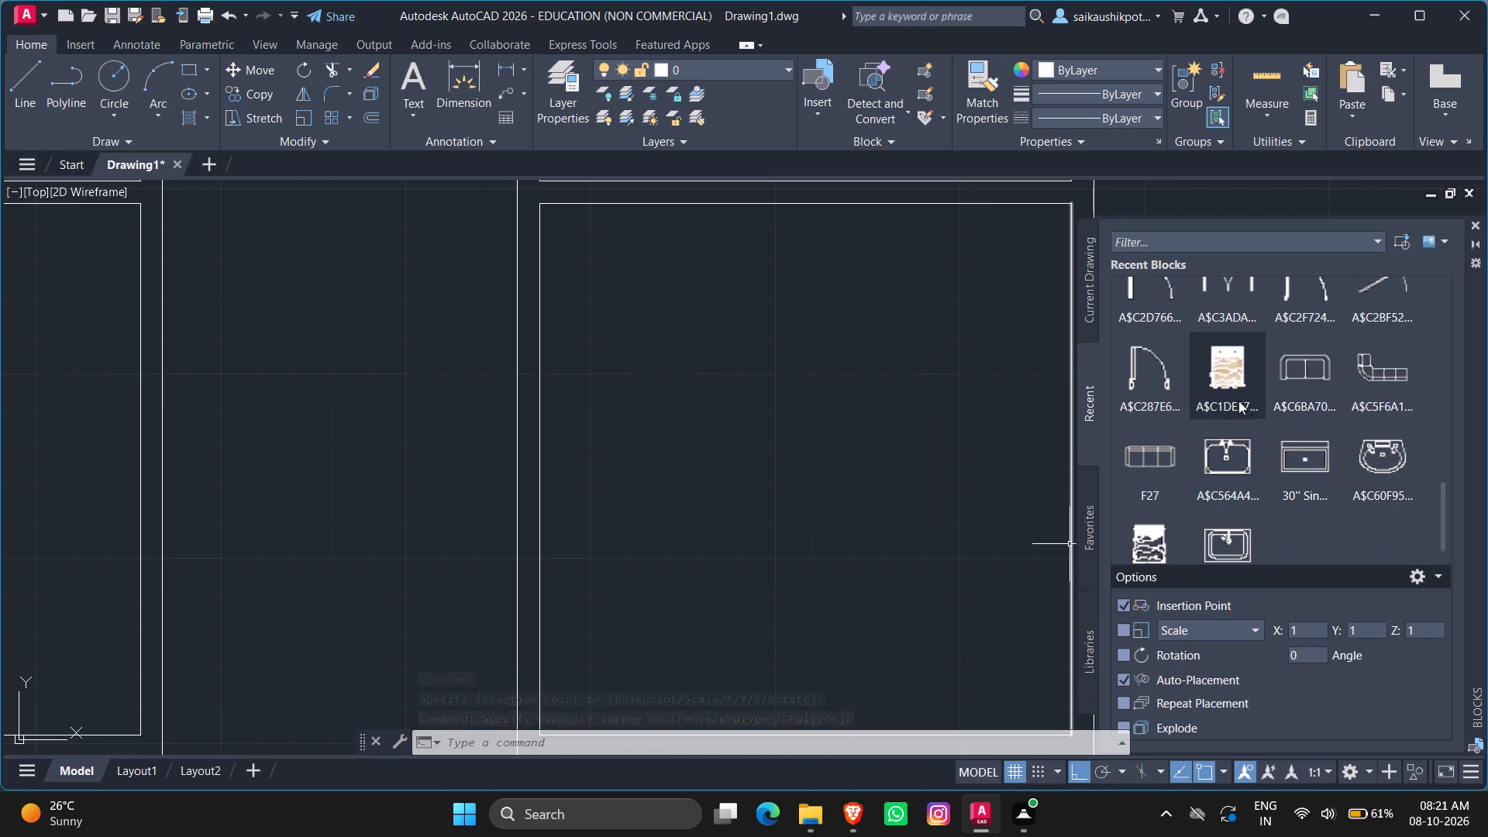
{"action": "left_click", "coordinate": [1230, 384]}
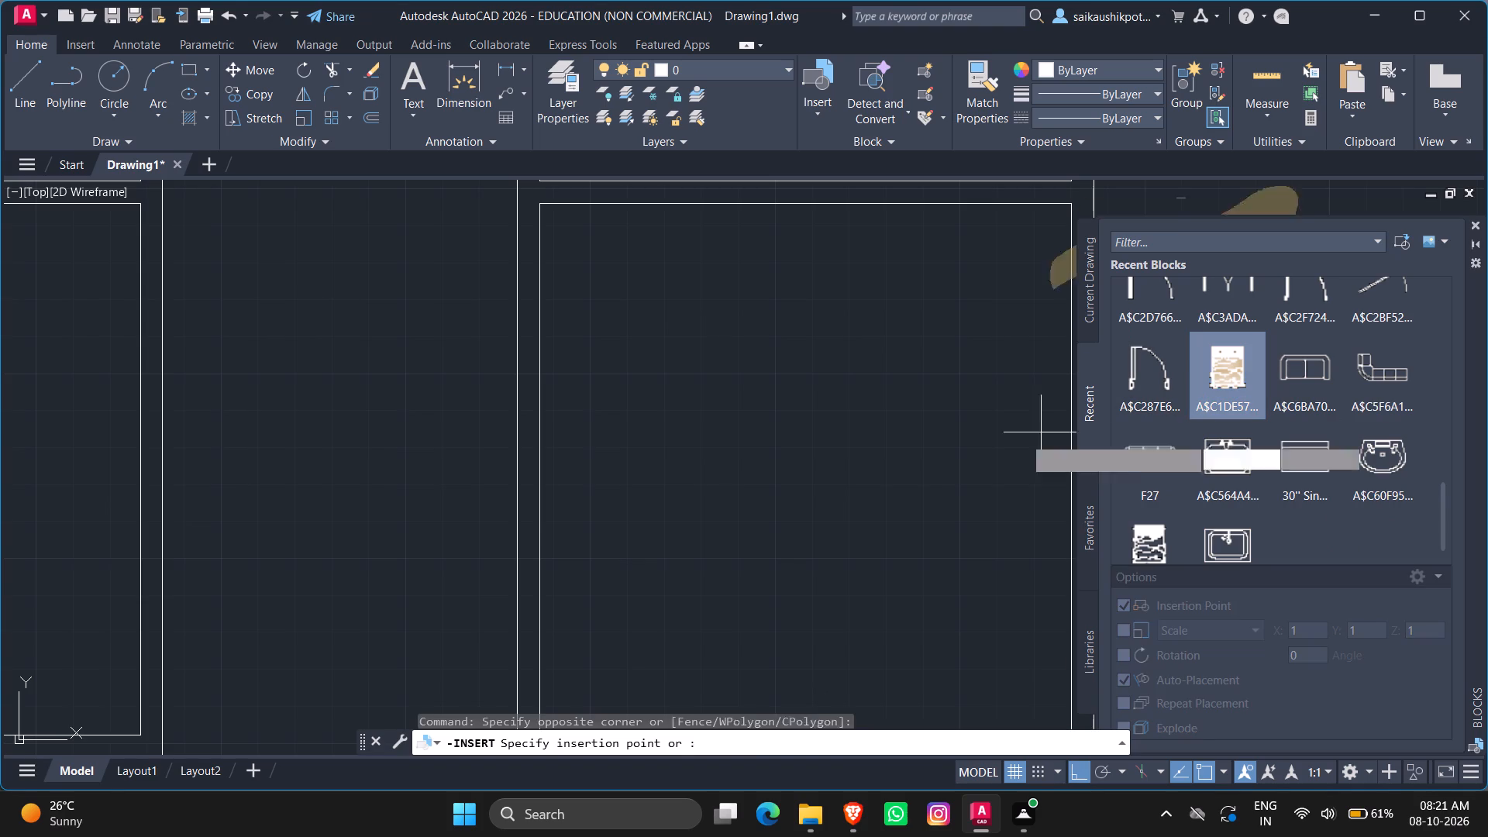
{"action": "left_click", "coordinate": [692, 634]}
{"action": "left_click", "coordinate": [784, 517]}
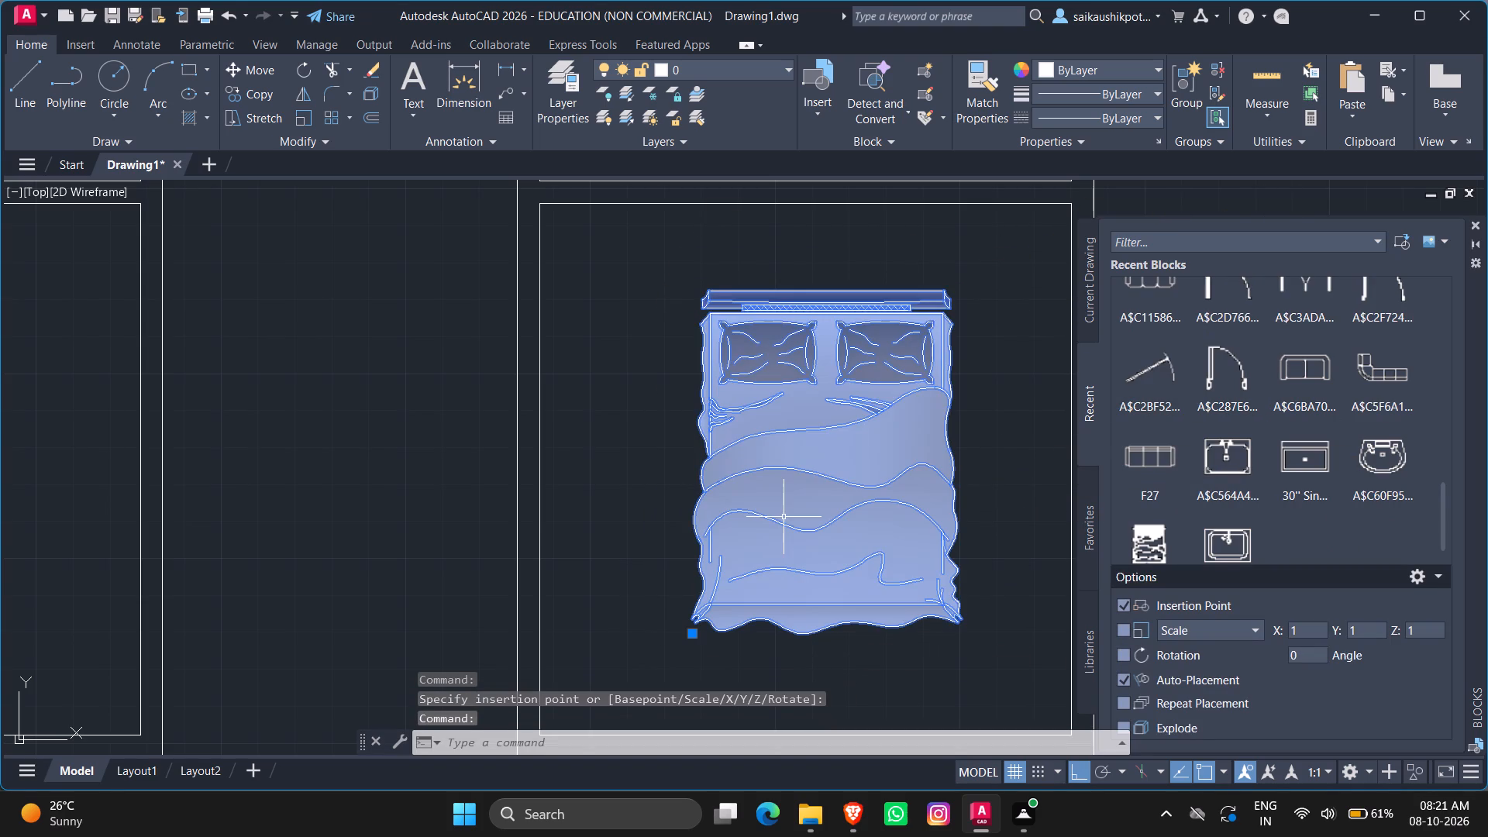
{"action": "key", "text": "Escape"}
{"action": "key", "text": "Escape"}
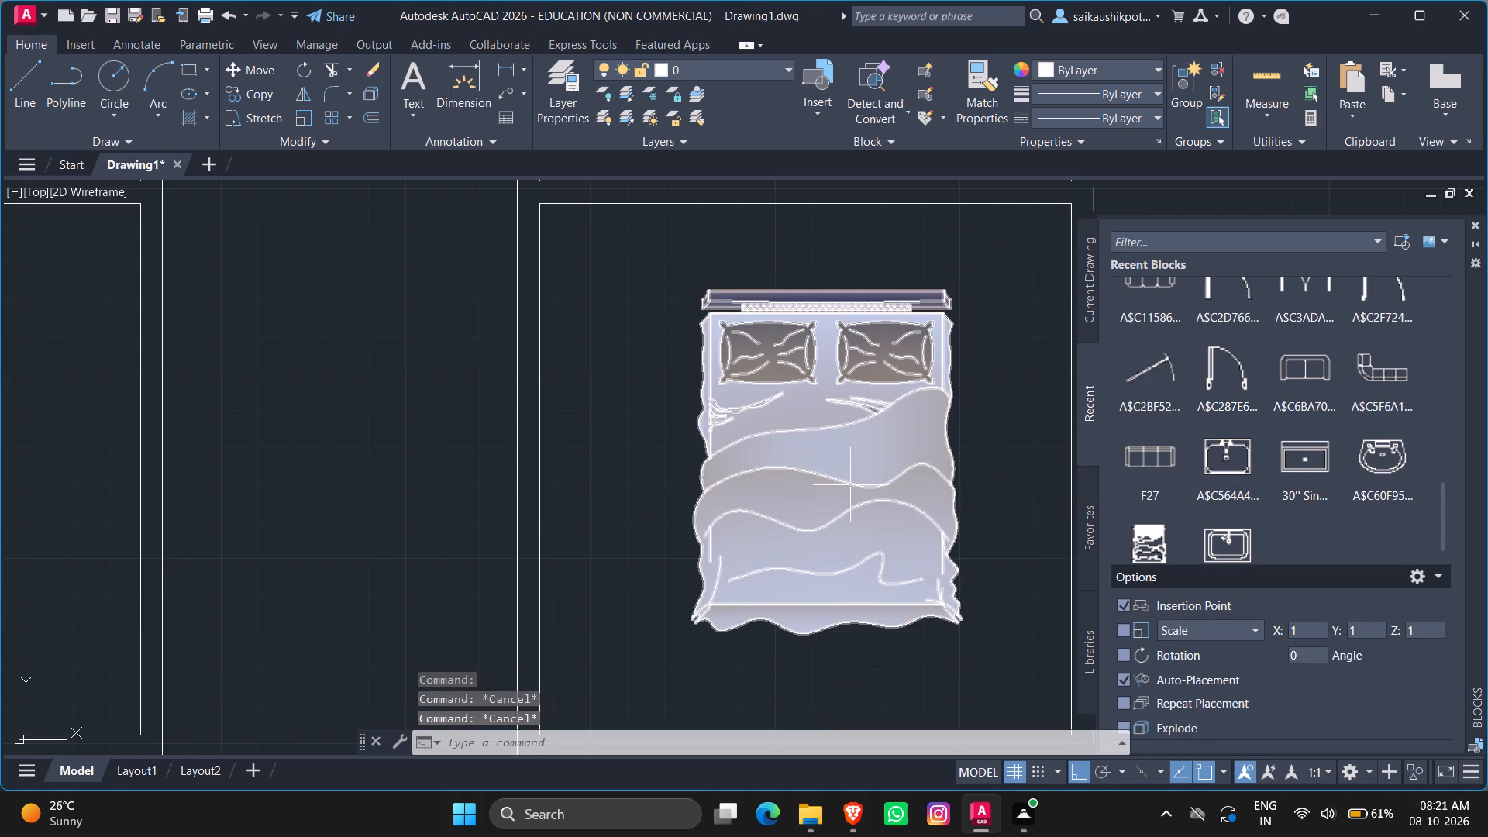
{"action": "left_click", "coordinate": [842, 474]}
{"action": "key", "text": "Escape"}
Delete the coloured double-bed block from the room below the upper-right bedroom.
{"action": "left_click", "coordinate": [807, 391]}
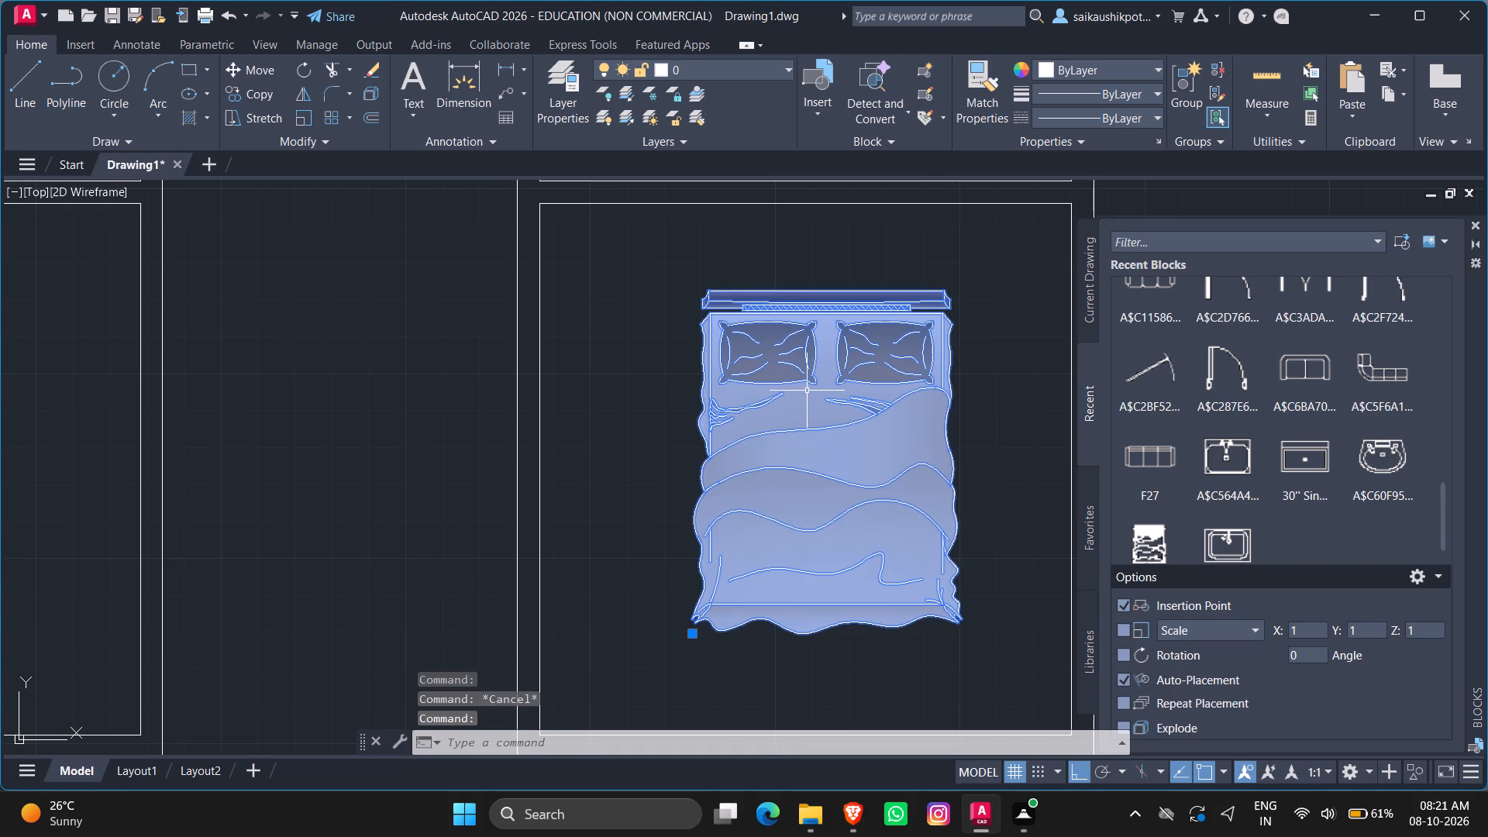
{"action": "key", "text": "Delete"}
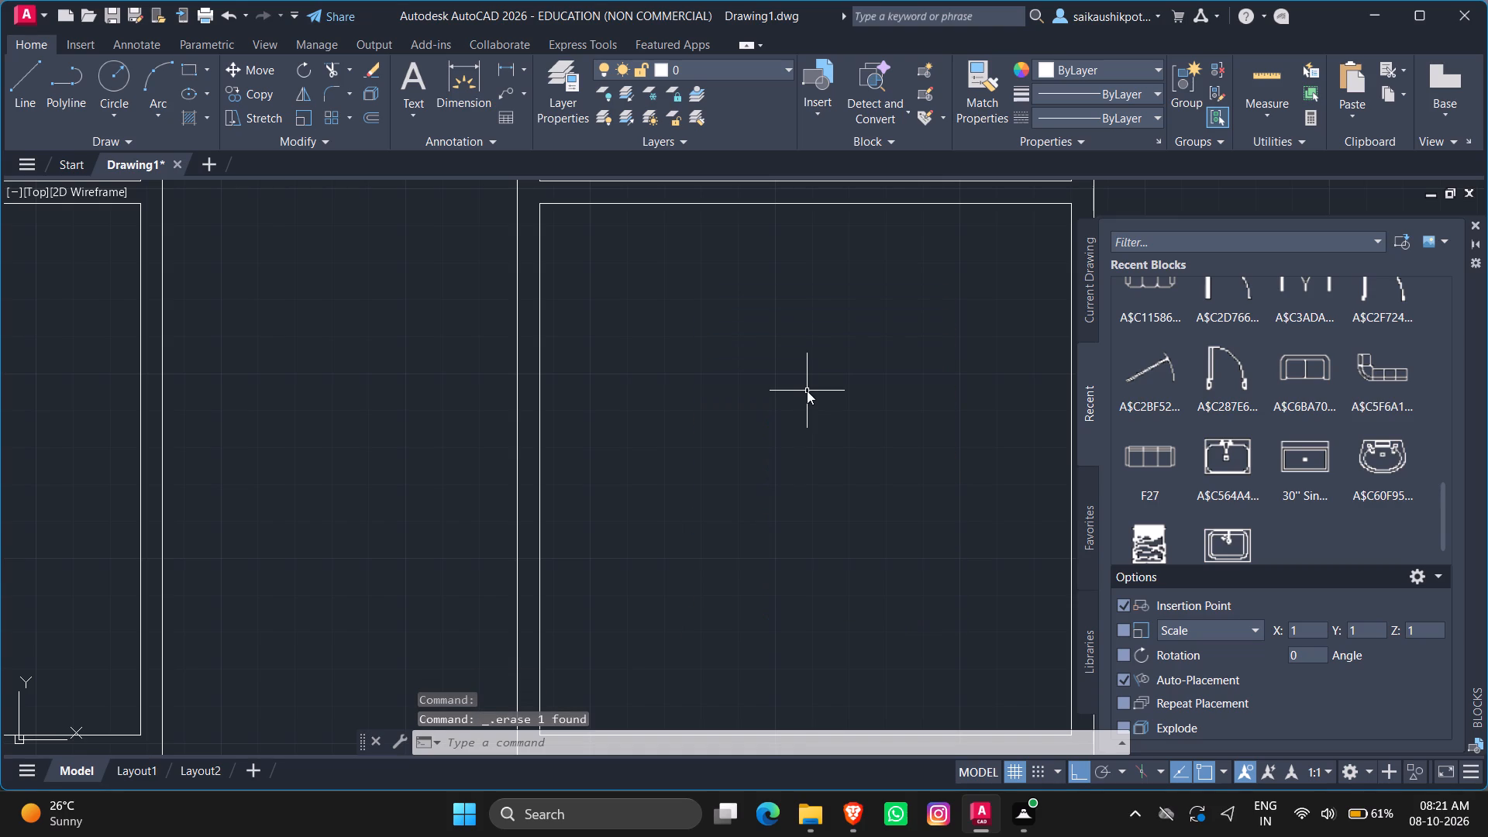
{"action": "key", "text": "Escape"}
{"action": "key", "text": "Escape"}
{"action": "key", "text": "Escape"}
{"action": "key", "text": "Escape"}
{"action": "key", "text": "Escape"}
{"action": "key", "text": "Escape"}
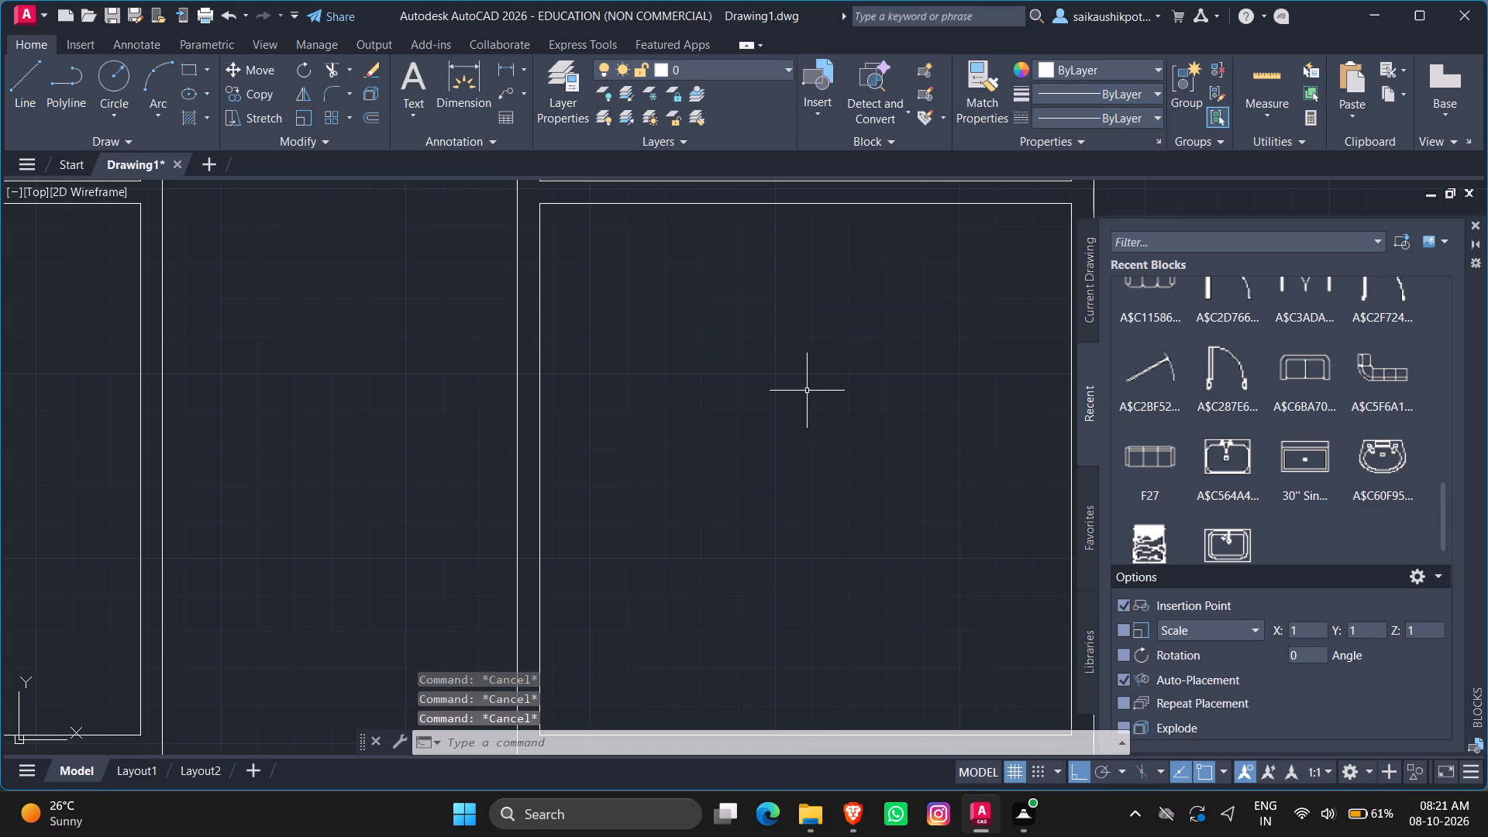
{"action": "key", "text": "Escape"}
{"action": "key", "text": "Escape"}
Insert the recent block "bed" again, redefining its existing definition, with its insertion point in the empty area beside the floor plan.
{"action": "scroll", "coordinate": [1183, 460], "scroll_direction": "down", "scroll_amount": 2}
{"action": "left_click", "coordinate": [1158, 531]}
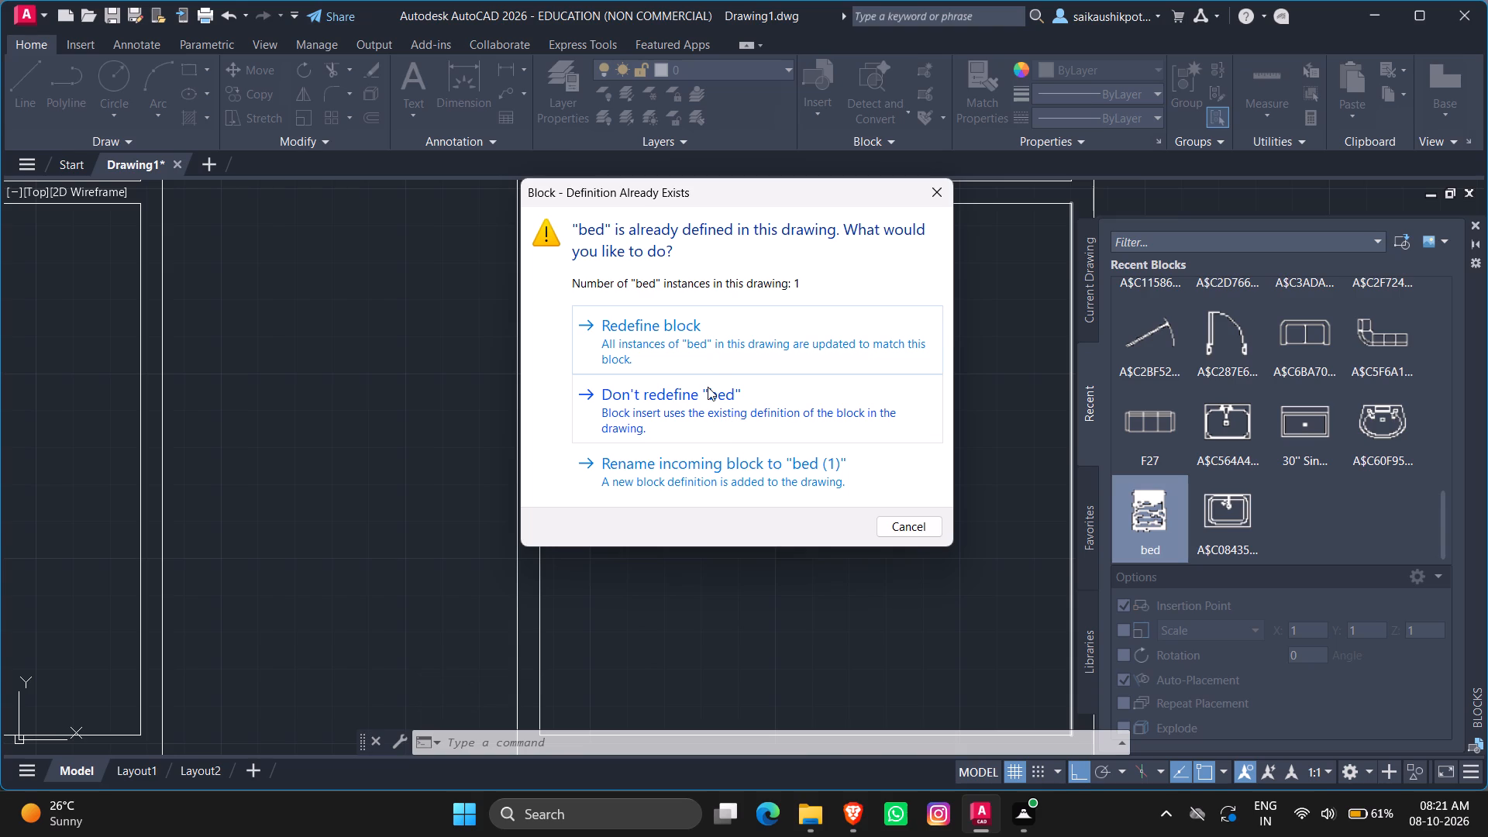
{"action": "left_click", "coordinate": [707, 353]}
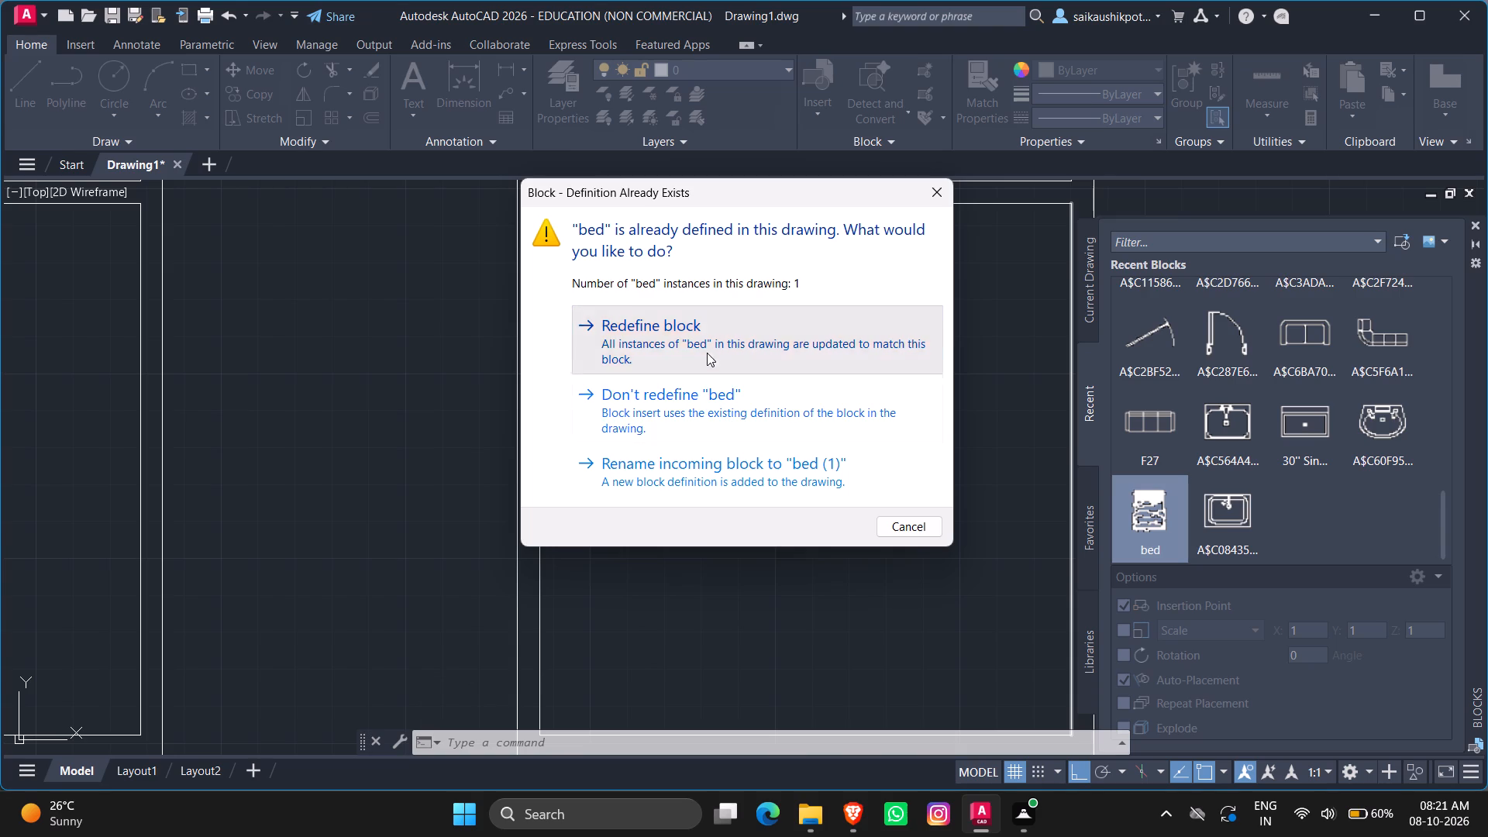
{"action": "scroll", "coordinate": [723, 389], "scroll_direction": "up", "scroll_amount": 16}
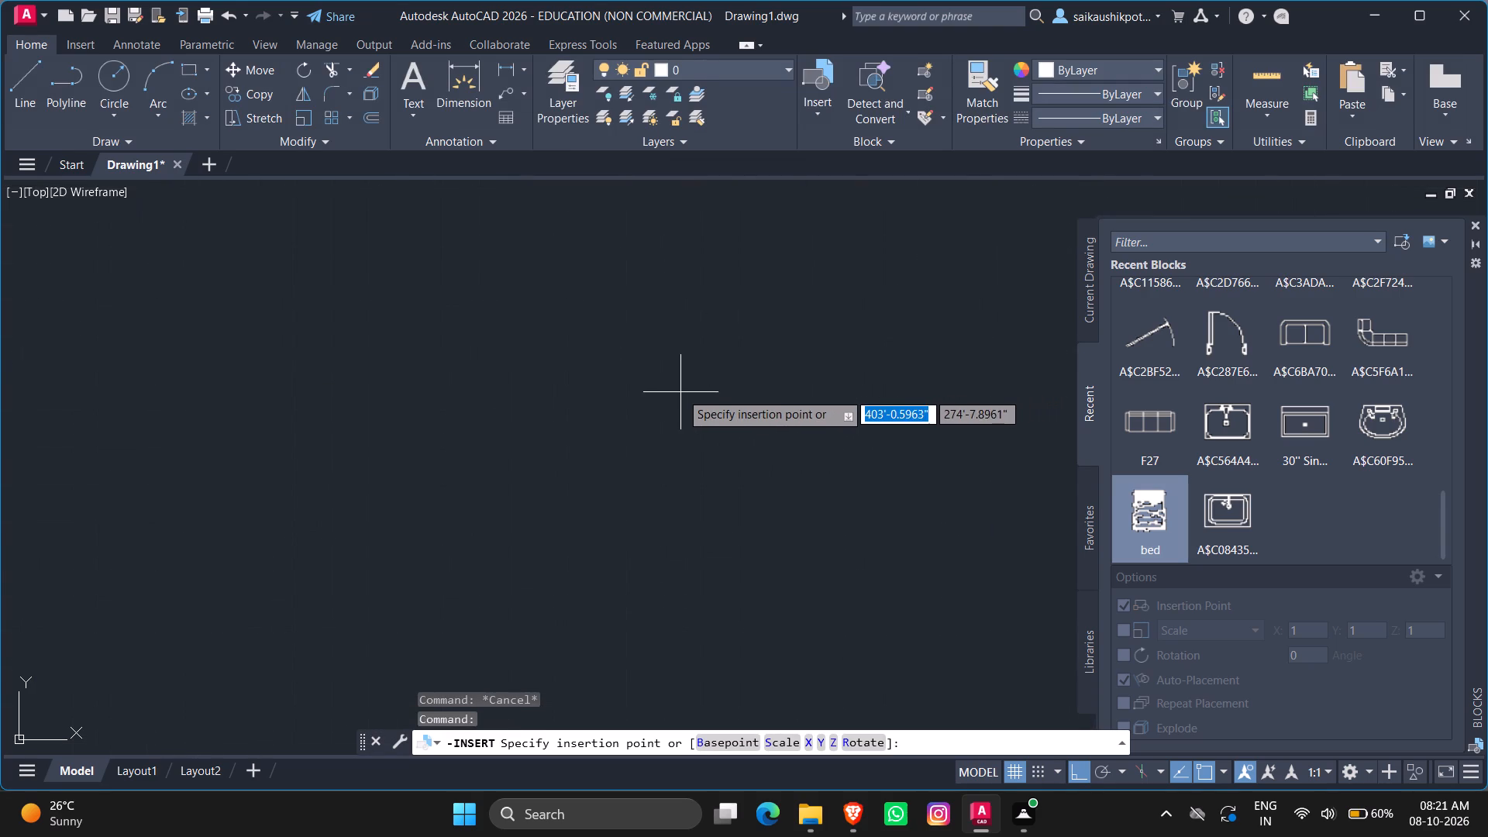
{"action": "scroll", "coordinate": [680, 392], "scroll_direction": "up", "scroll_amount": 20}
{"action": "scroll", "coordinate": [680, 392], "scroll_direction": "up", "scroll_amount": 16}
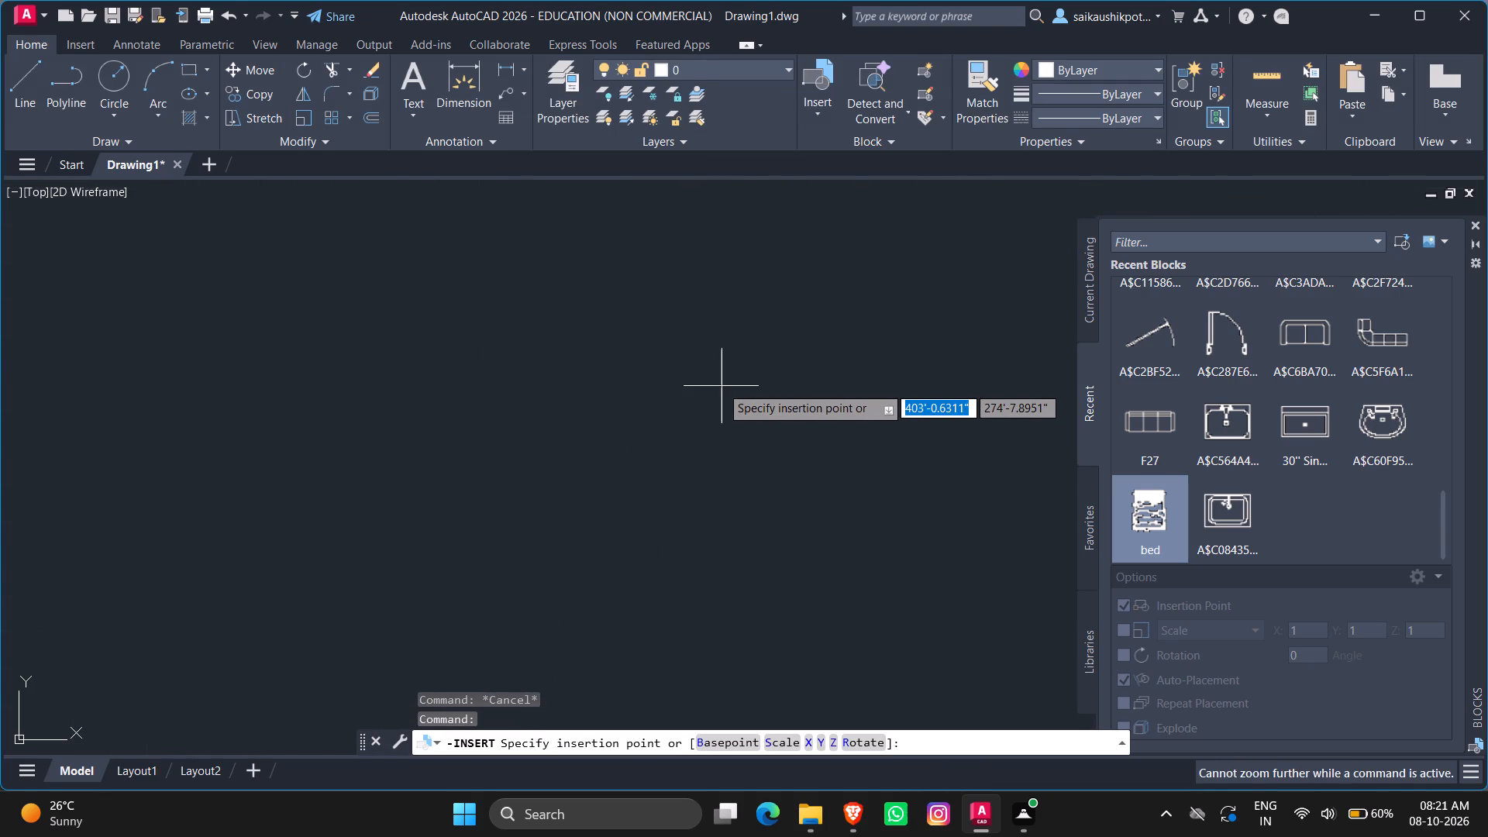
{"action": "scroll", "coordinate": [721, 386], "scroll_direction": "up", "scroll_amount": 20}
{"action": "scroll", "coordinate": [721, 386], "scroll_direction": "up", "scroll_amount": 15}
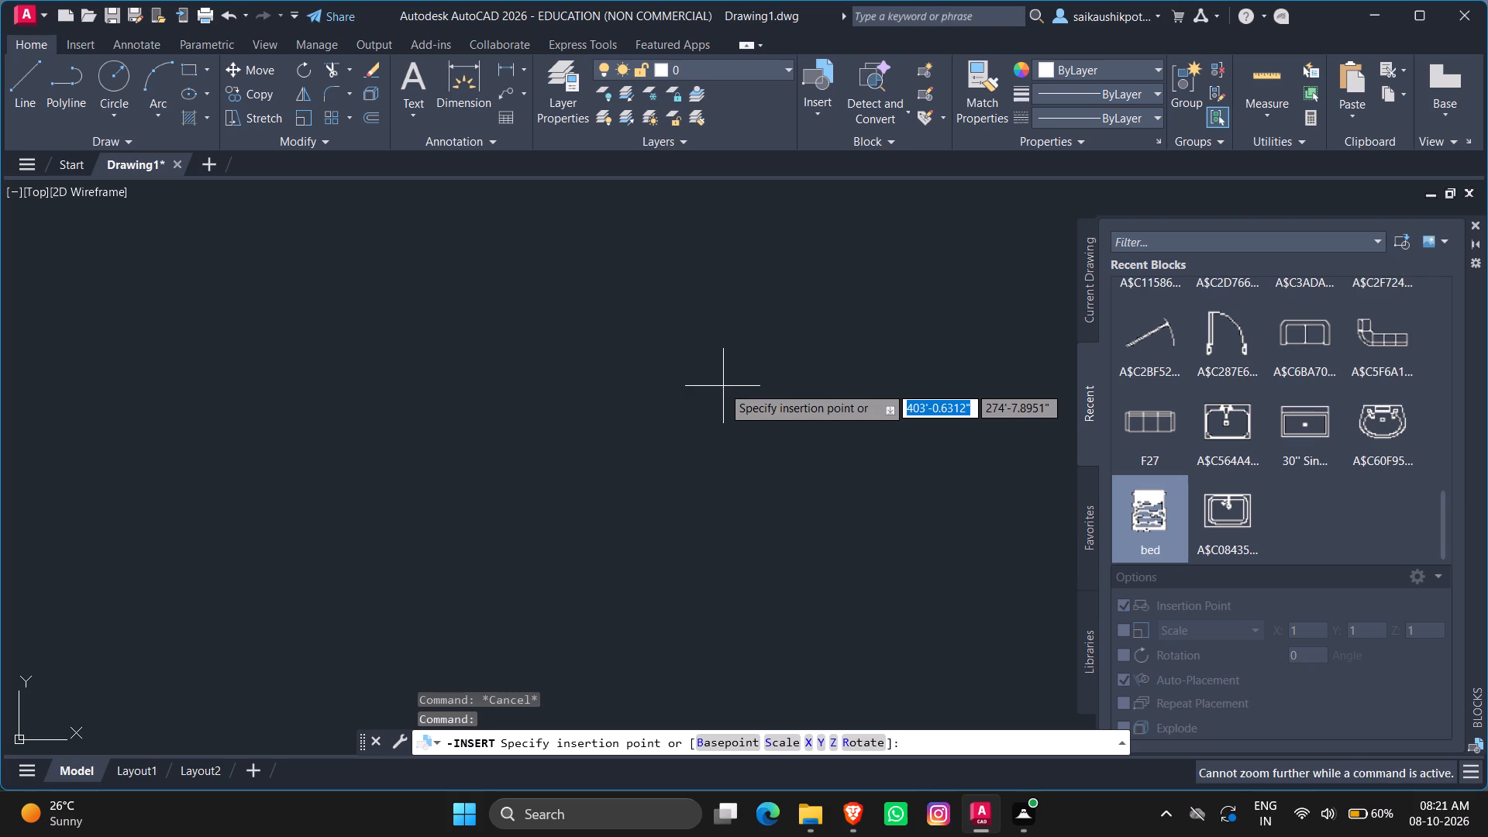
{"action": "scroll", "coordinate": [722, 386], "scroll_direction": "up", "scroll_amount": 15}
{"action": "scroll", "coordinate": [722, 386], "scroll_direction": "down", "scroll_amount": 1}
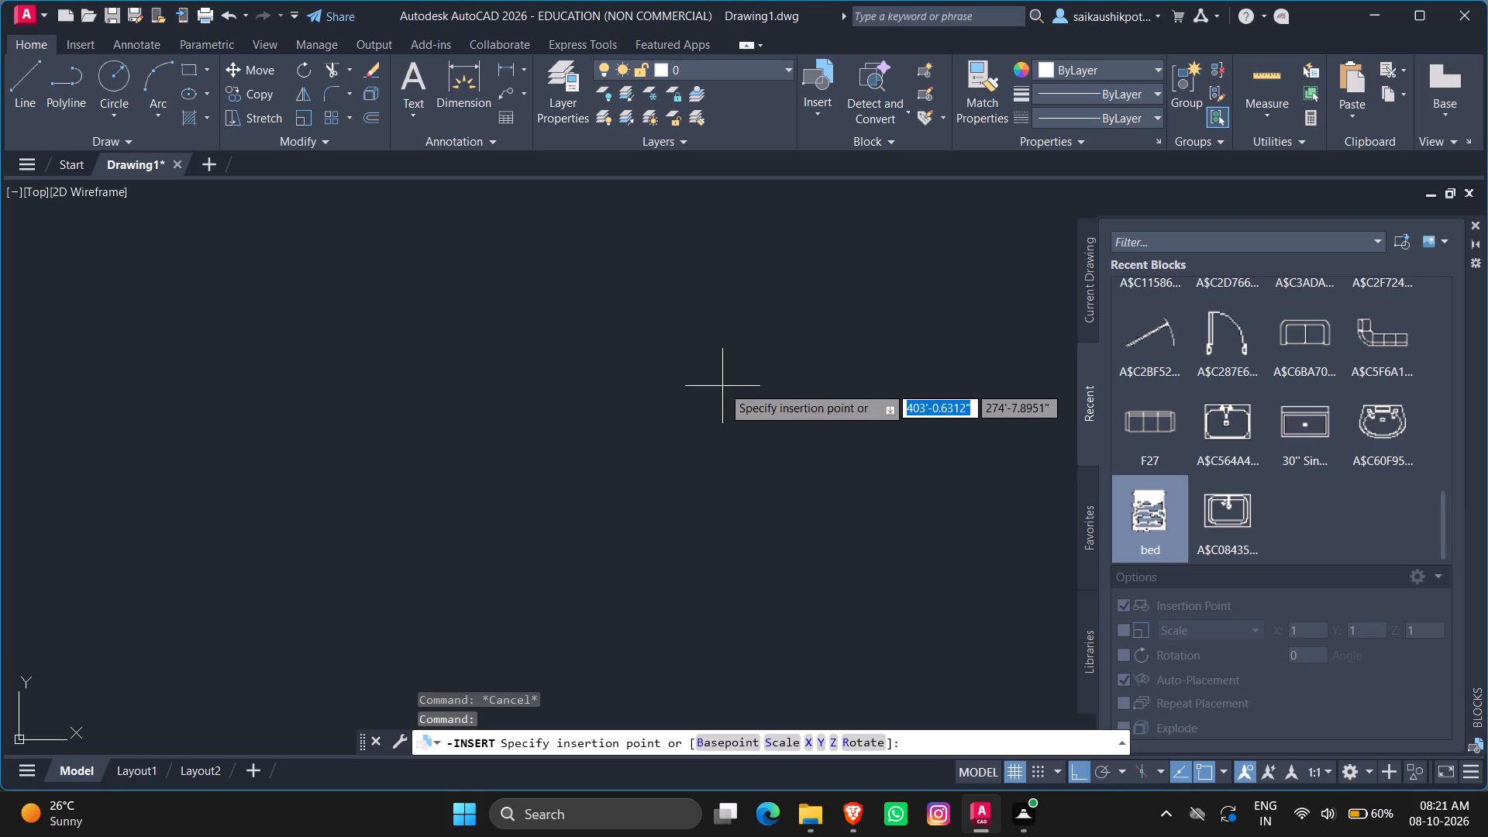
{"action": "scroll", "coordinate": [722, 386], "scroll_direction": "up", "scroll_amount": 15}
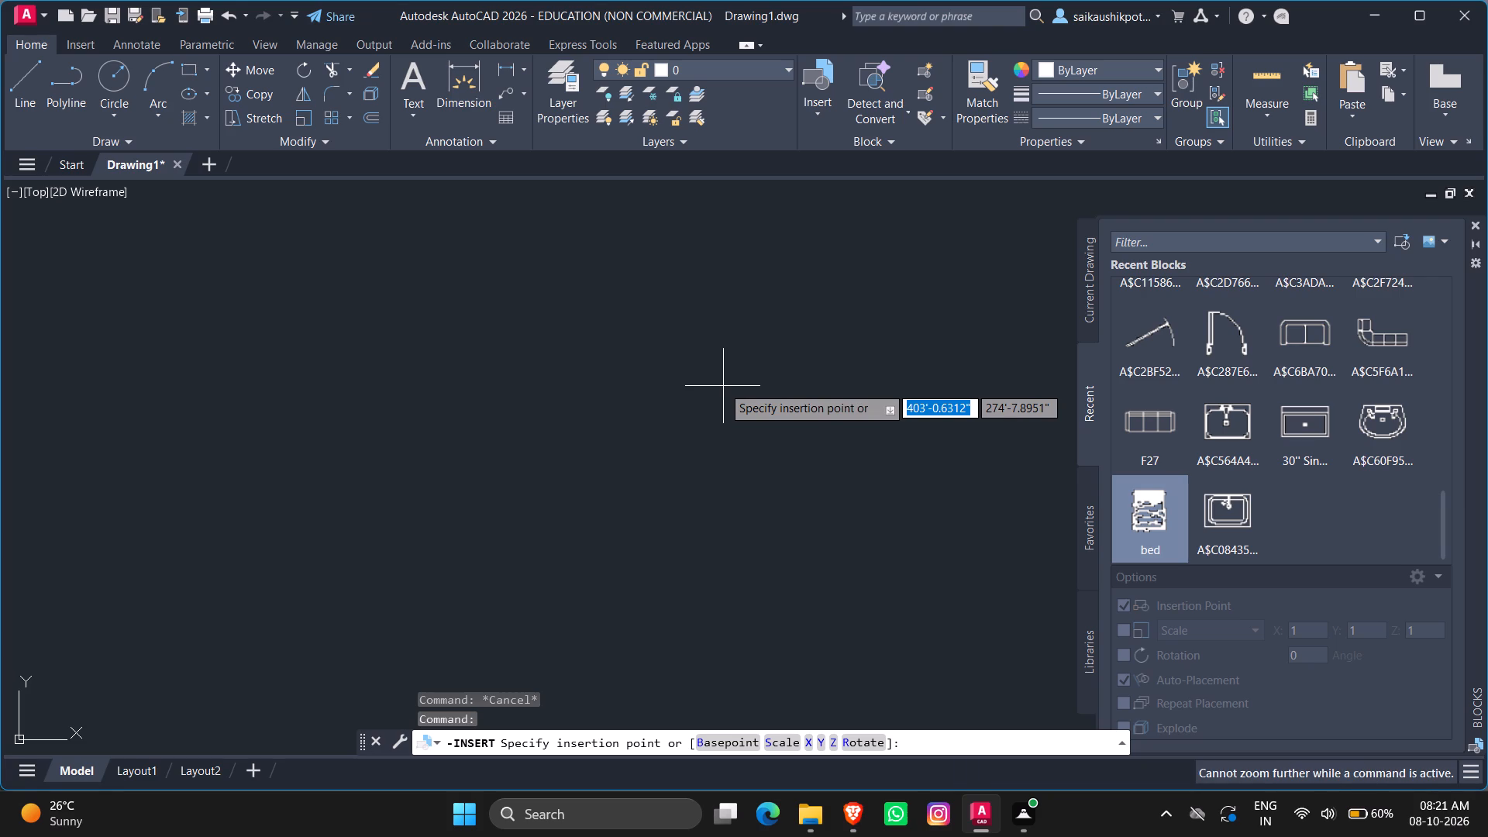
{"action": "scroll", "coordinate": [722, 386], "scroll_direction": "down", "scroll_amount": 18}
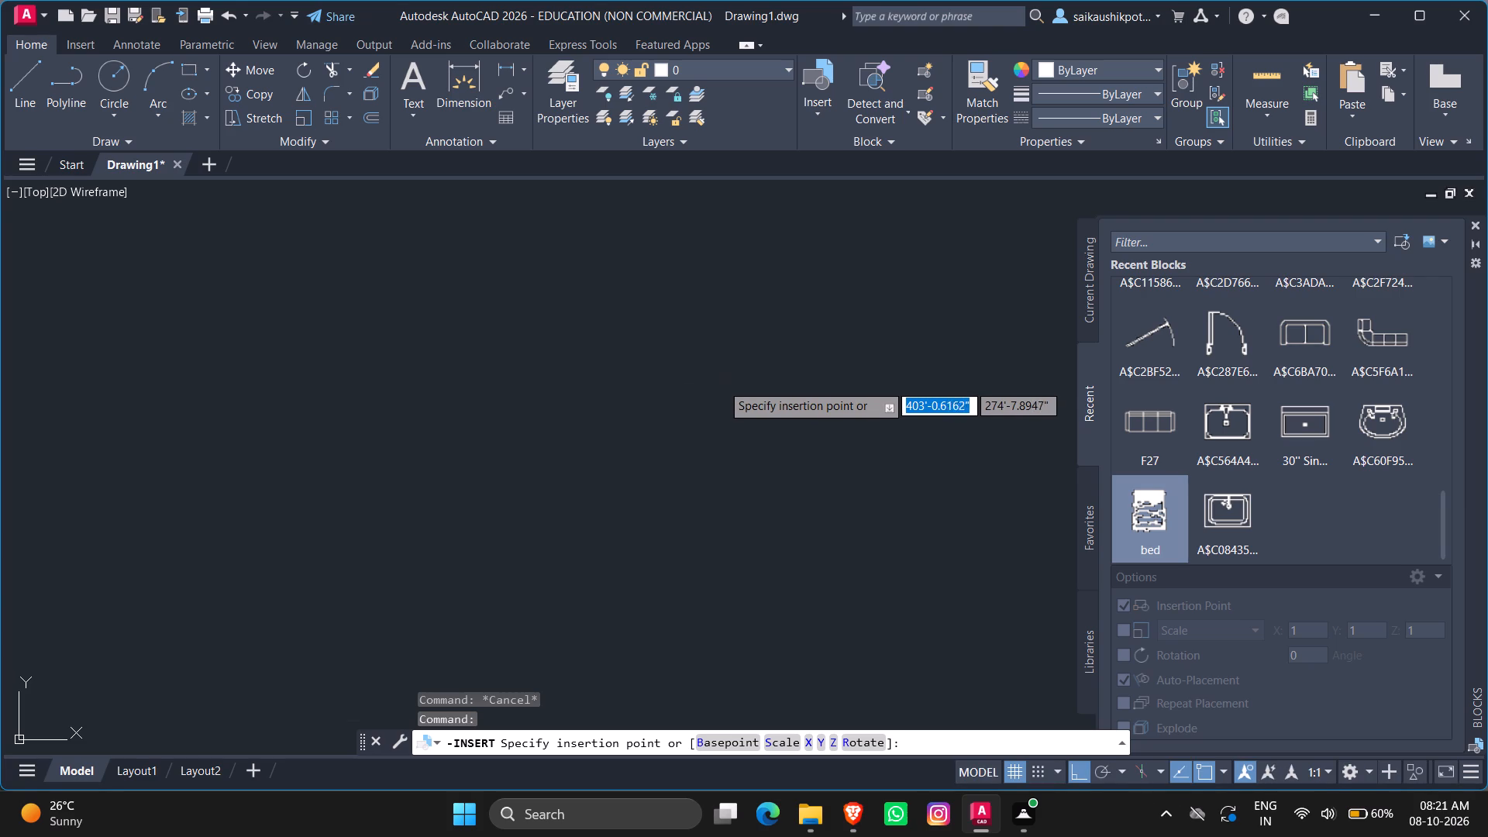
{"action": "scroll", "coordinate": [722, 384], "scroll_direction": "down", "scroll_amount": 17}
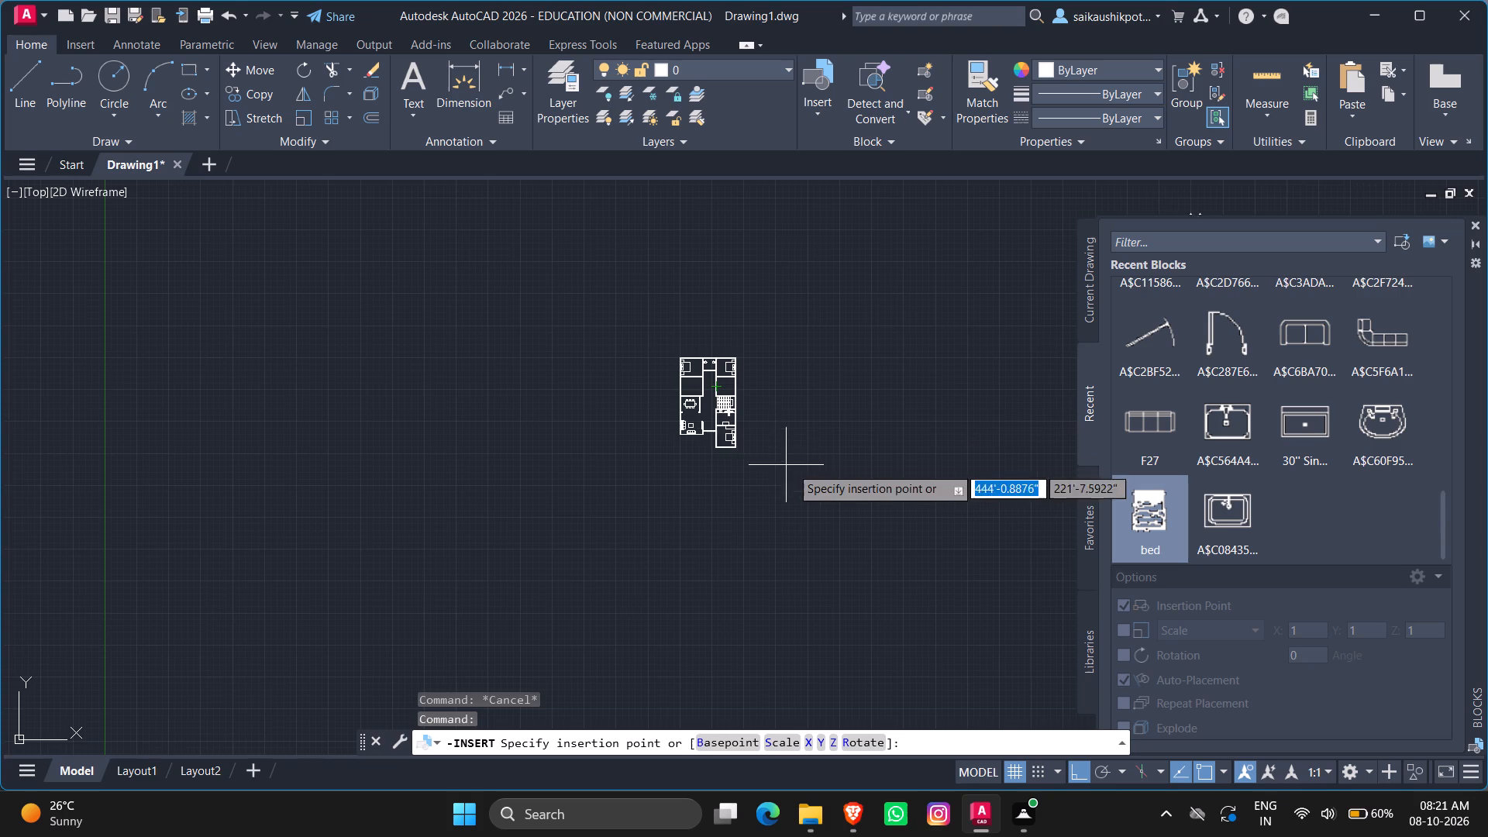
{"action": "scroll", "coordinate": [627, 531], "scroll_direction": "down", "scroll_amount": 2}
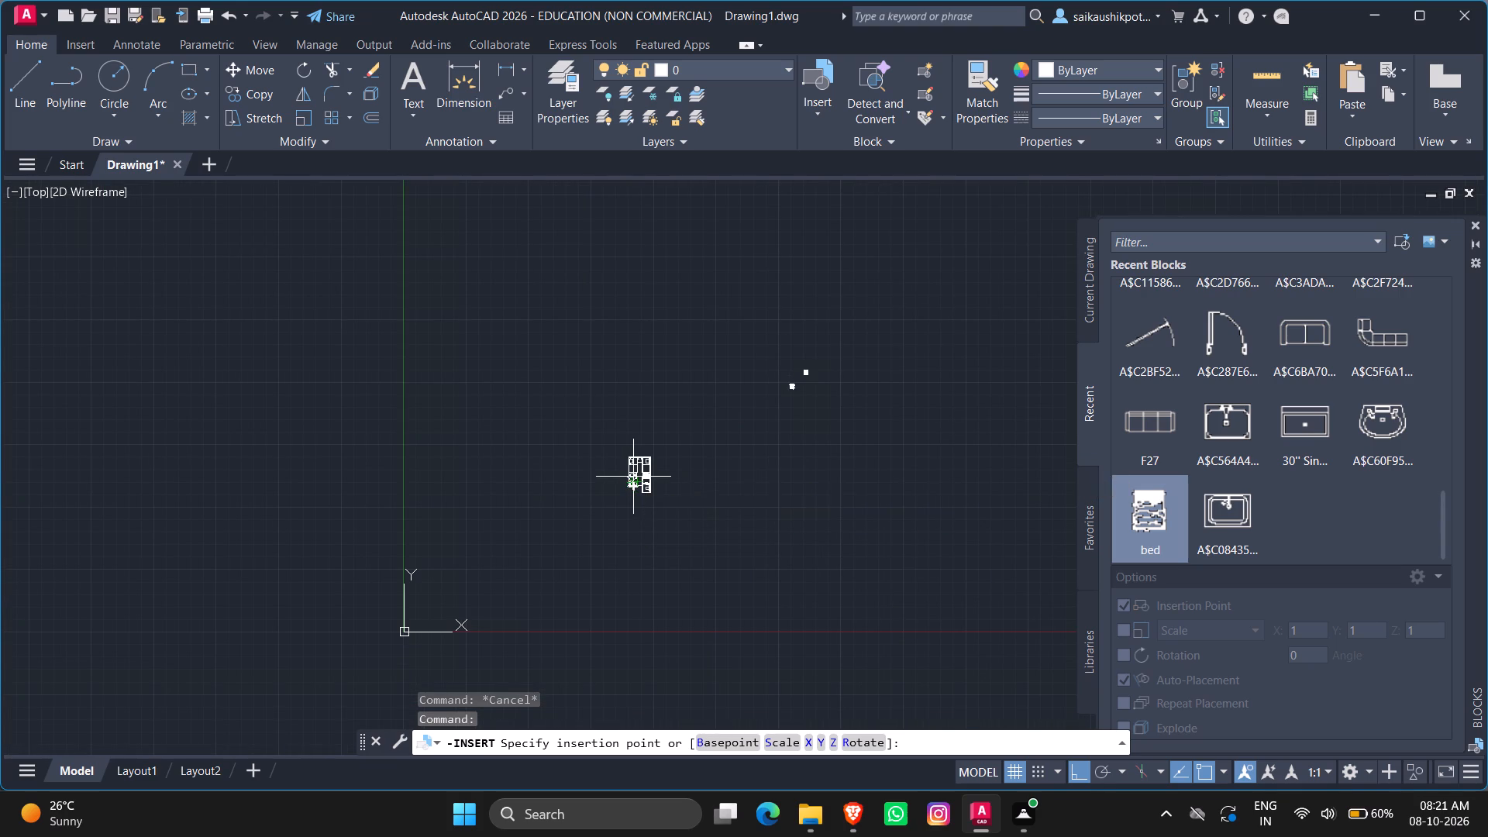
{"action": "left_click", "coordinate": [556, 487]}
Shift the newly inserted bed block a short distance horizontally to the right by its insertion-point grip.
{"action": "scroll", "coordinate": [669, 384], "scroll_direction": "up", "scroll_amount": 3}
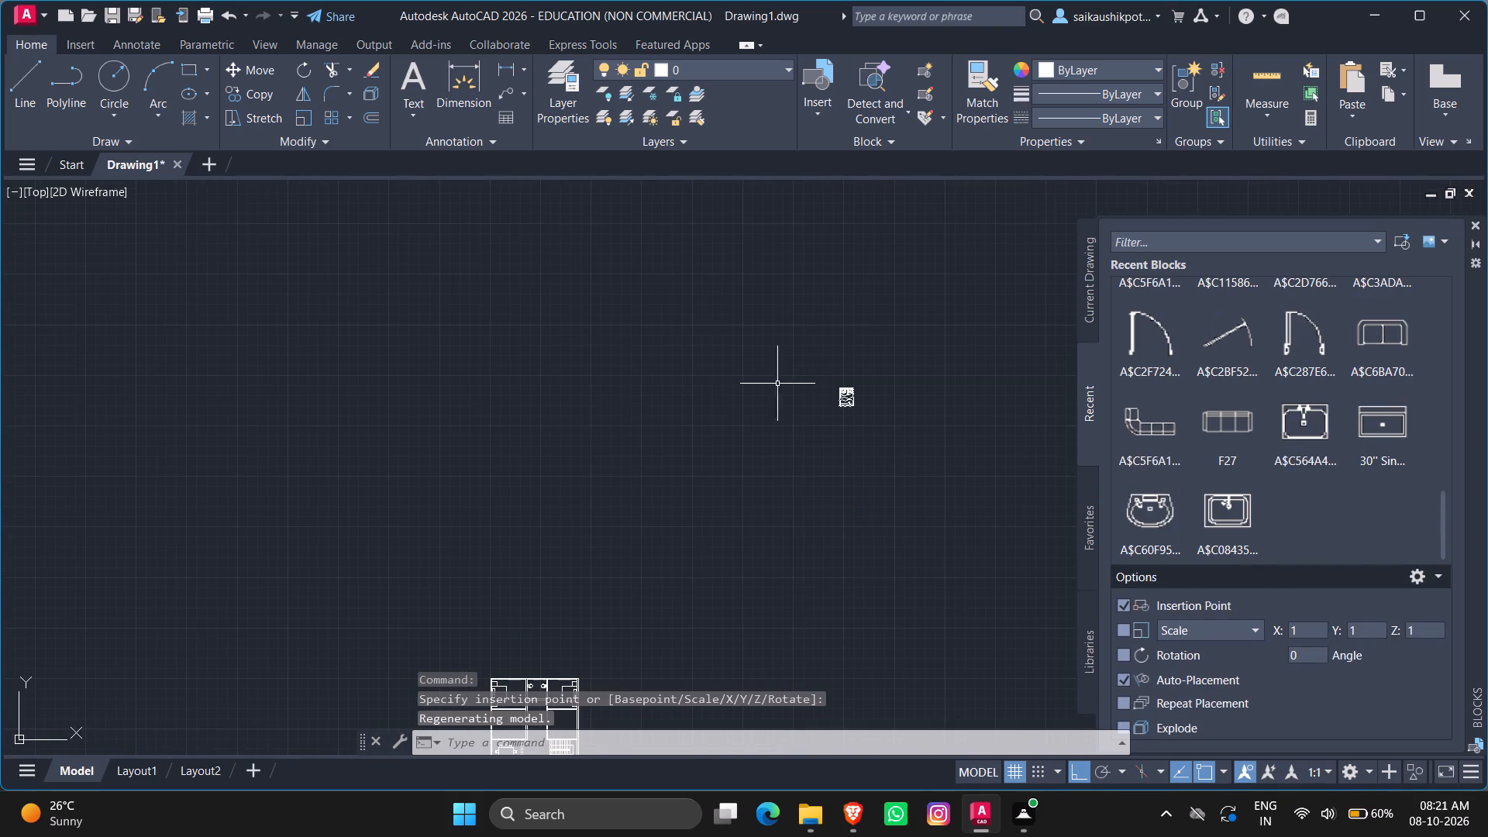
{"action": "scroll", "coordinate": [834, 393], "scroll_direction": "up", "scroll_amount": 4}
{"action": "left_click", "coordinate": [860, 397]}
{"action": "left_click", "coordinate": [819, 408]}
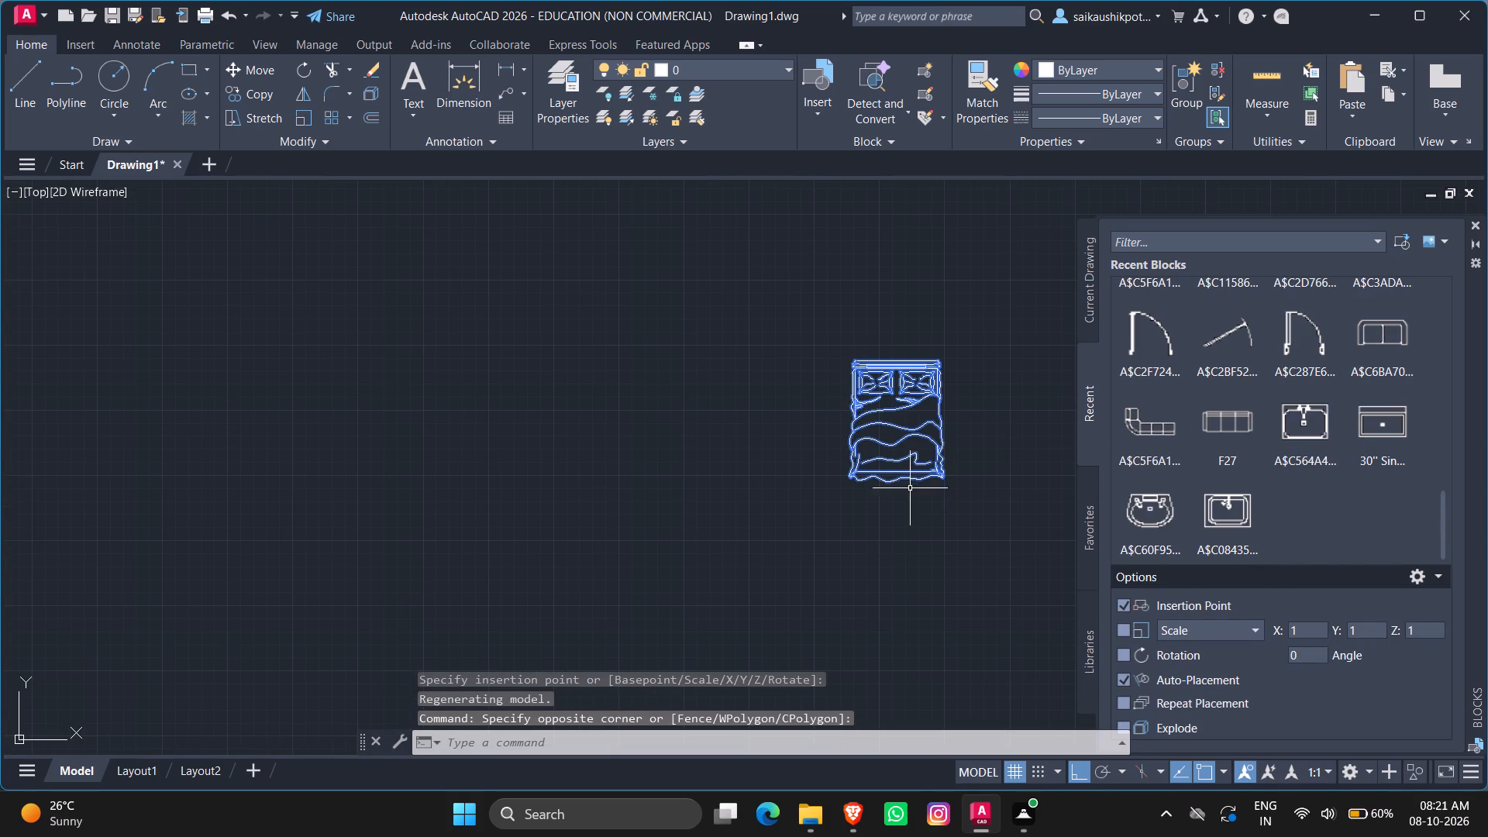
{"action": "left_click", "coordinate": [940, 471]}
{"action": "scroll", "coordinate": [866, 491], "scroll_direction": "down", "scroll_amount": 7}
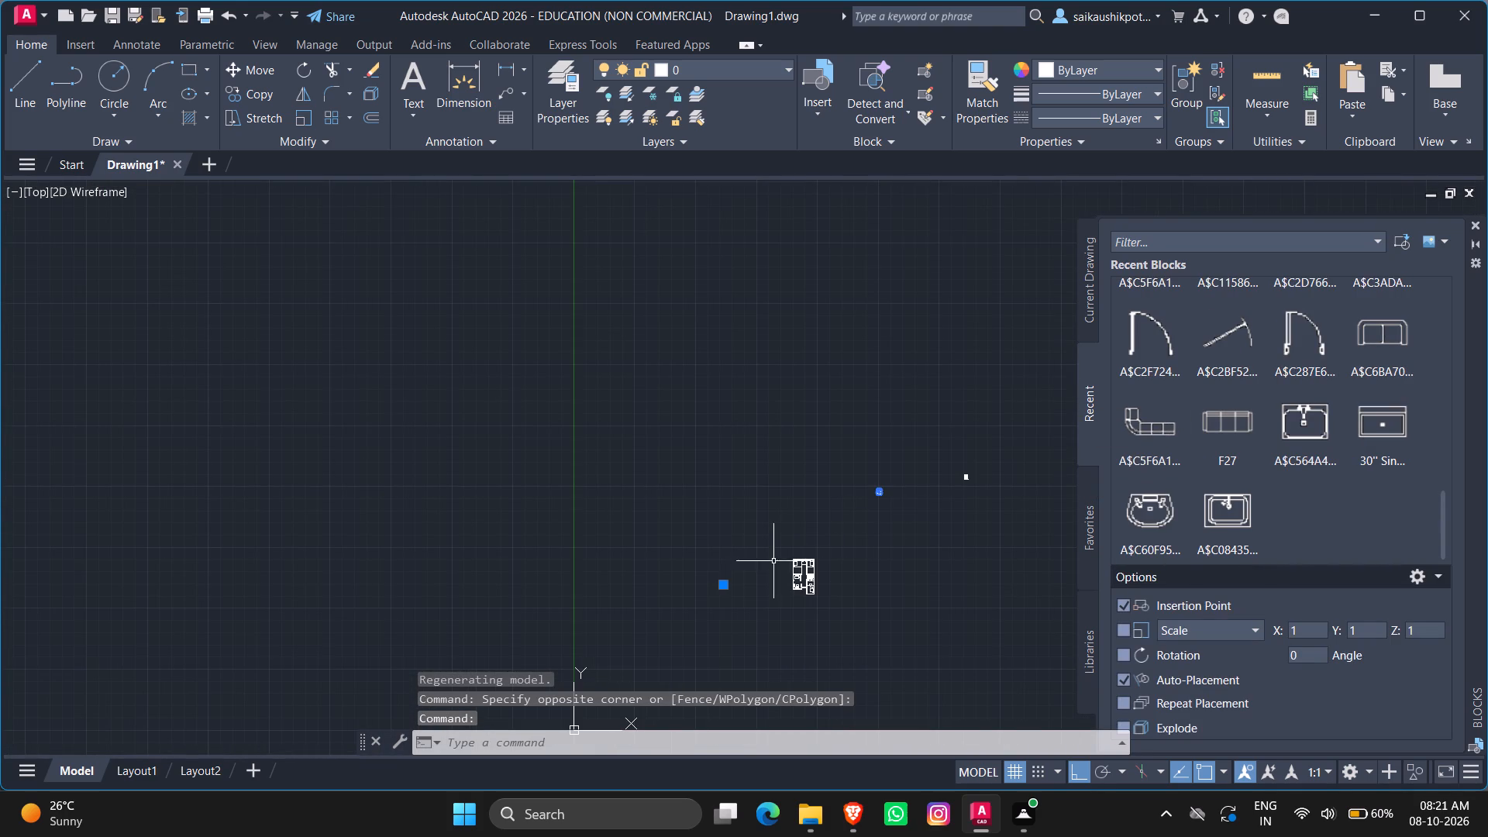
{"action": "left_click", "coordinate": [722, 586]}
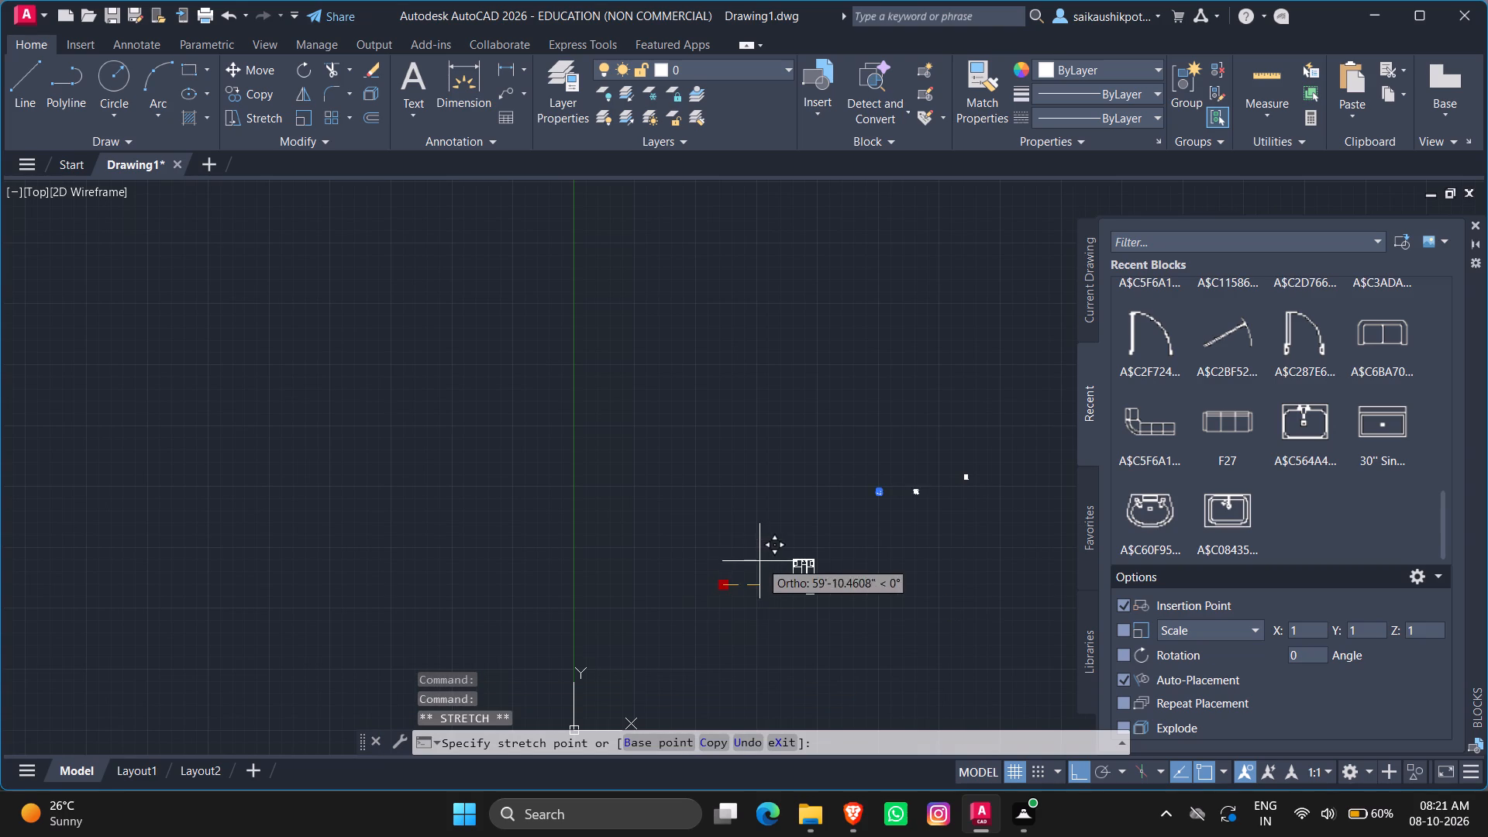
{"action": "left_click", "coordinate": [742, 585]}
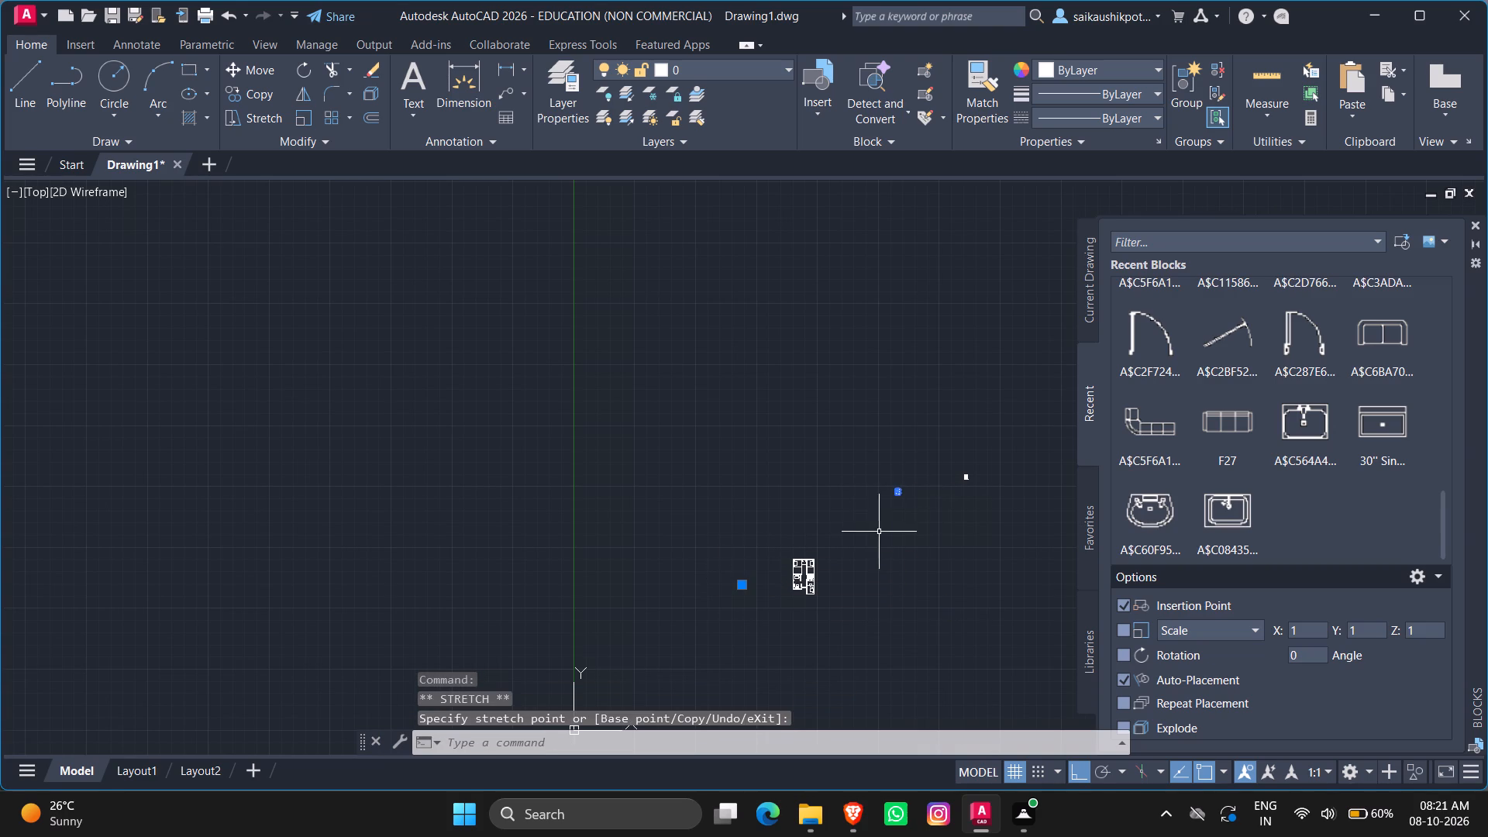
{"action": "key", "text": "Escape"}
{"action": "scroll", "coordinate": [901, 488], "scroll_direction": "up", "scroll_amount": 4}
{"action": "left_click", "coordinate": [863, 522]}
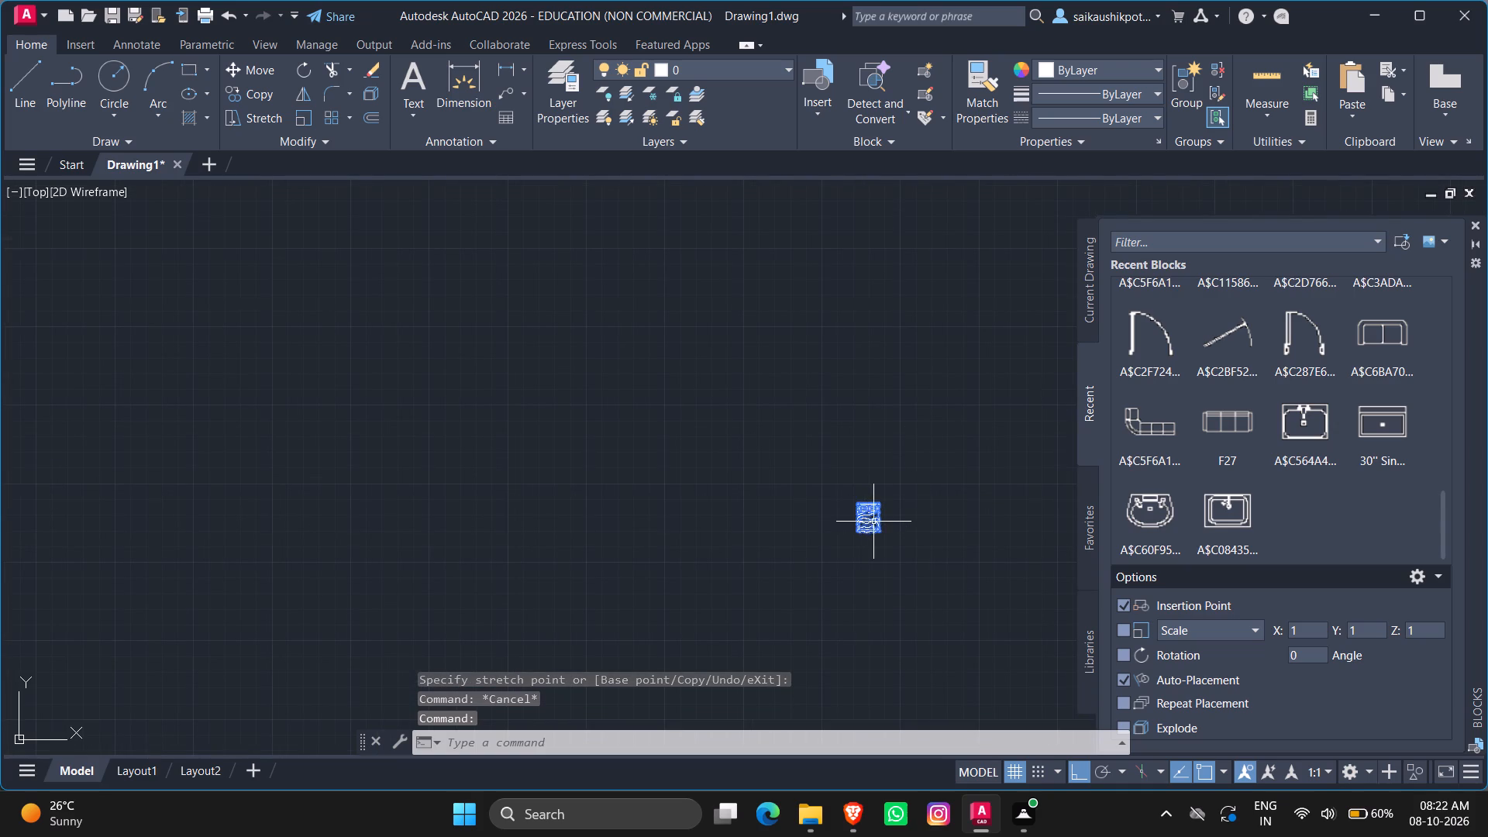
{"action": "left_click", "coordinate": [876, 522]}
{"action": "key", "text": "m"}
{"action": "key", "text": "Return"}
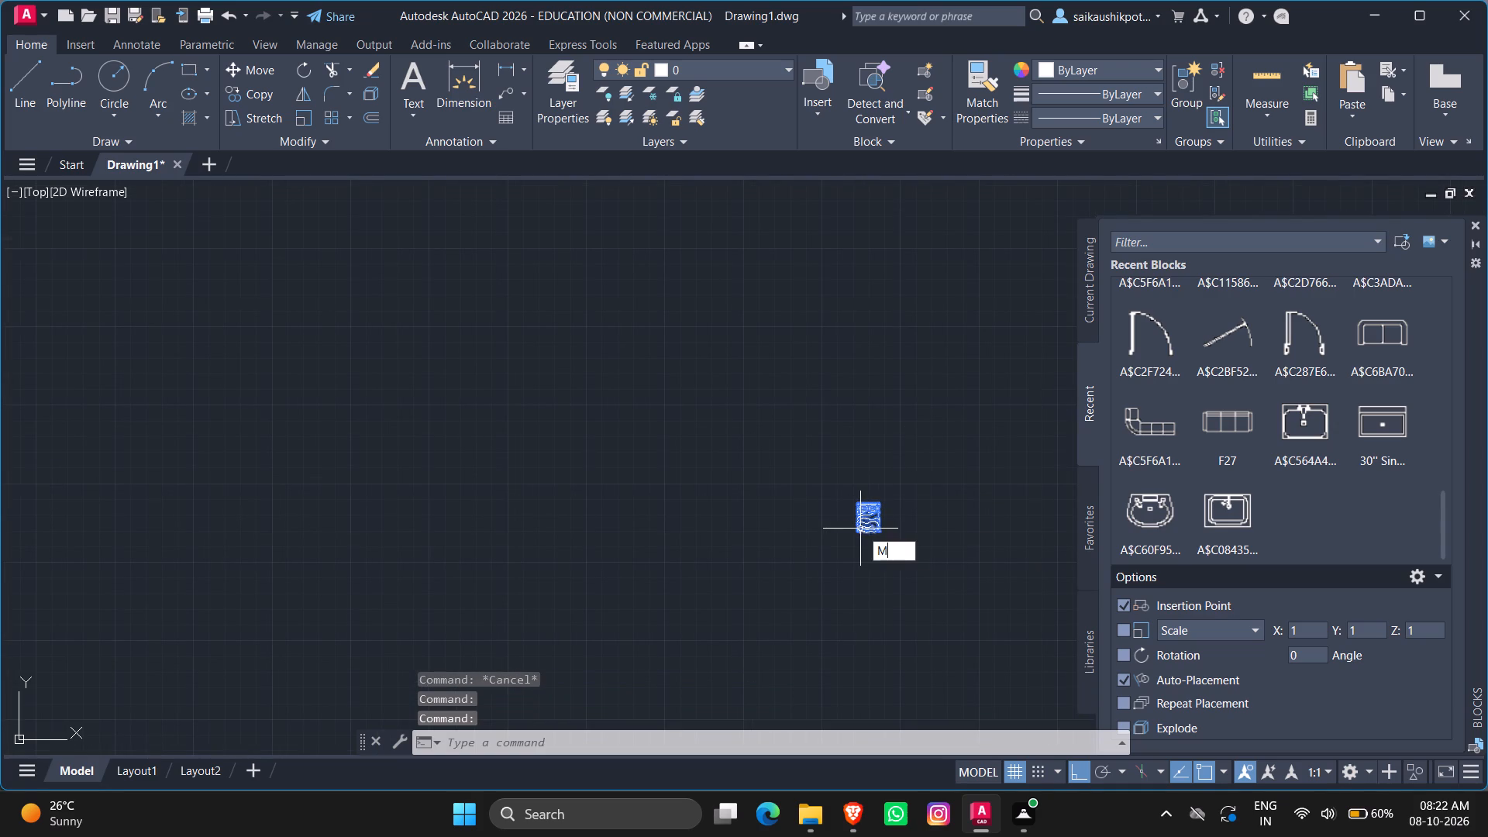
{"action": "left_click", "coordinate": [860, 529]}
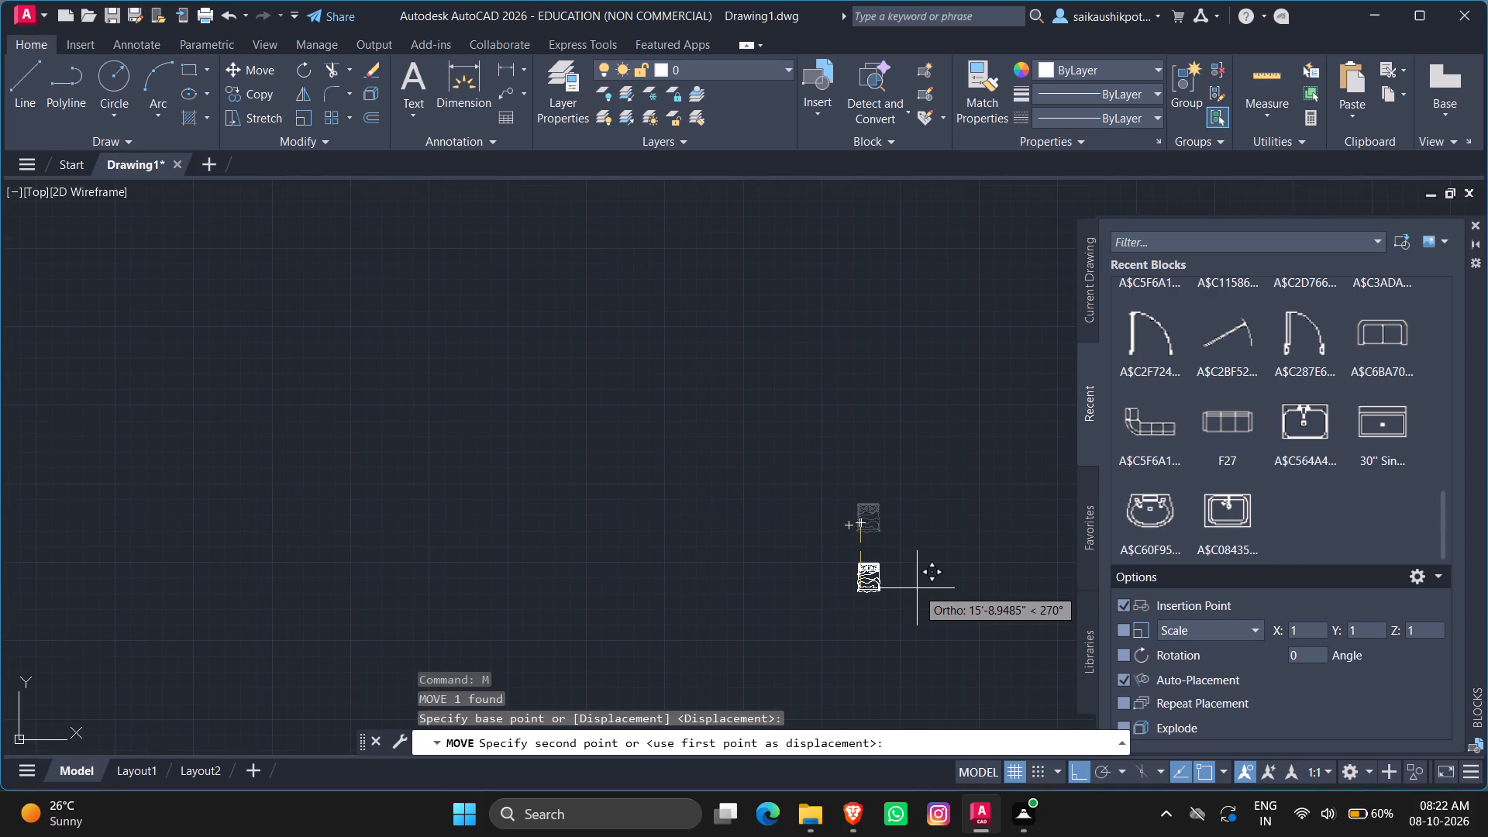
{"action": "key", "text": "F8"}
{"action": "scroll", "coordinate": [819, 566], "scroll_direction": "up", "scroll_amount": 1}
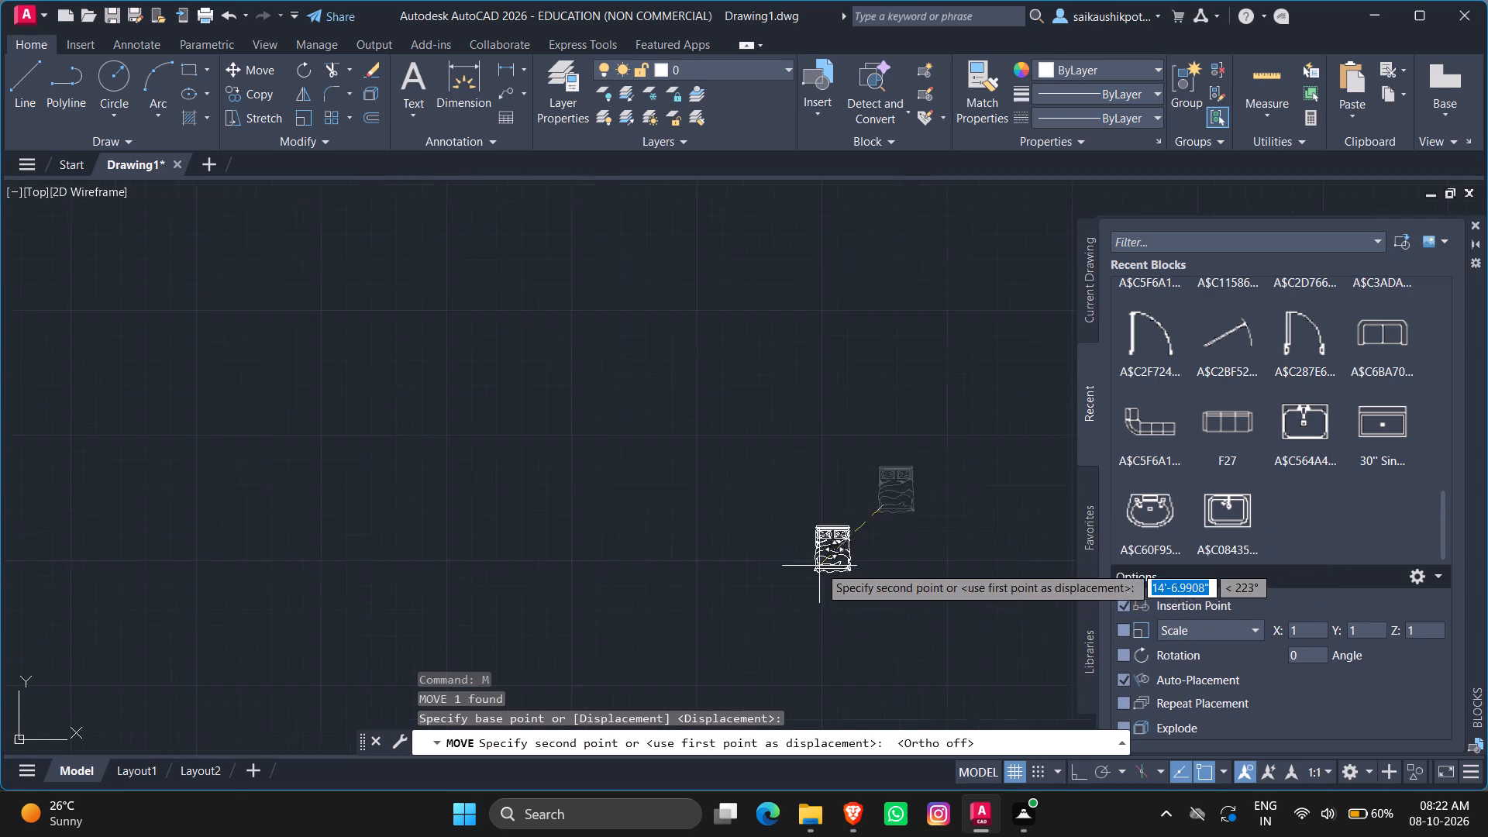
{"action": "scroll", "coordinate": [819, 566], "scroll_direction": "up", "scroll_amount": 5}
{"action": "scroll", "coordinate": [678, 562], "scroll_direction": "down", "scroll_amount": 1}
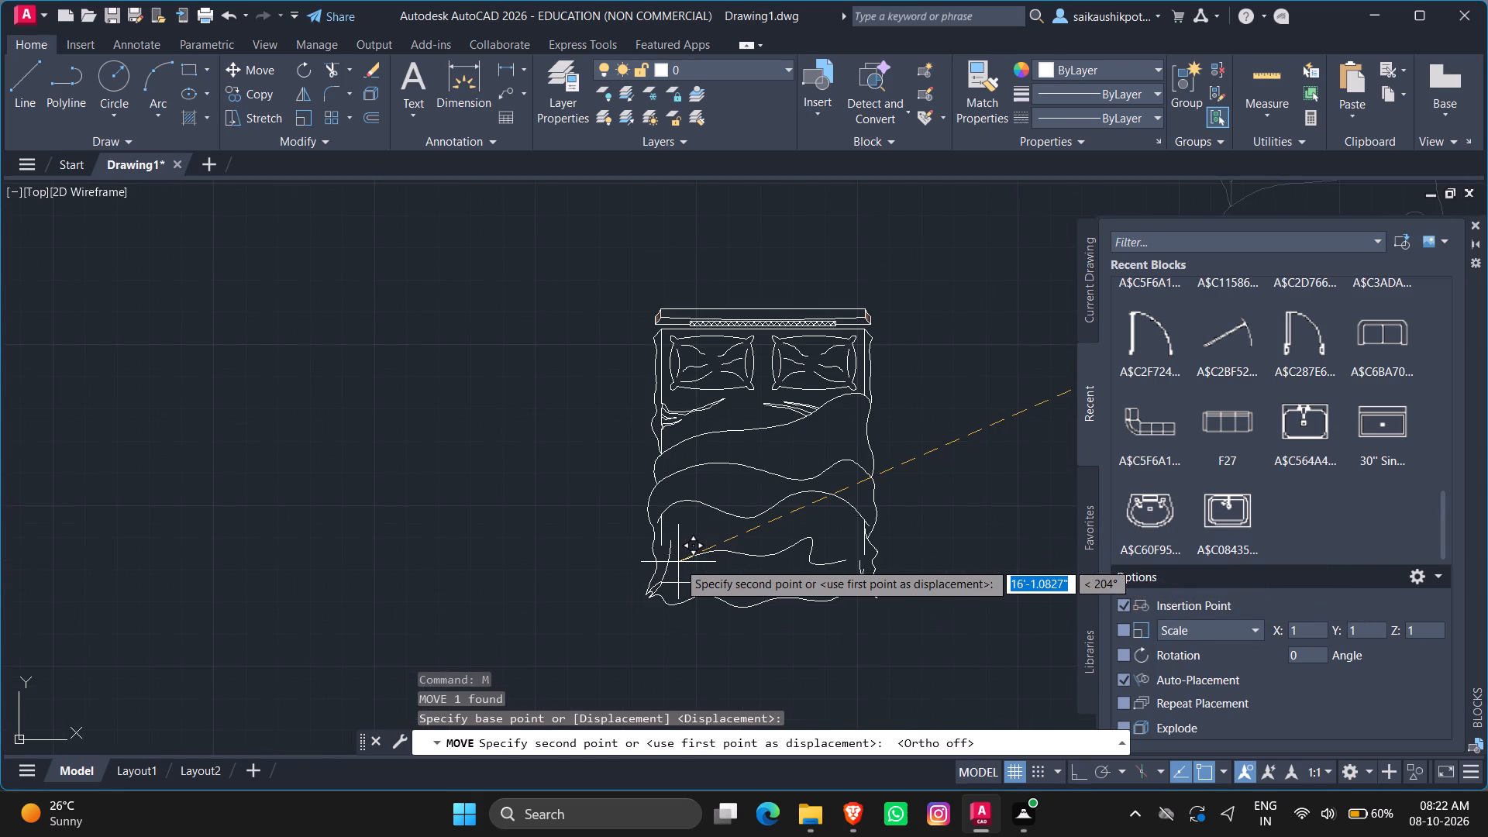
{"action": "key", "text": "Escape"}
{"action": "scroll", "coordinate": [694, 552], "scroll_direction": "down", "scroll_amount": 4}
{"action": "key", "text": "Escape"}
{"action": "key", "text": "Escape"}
Delete both bed blocks lying outside the floor plan.
{"action": "scroll", "coordinate": [810, 498], "scroll_direction": "down", "scroll_amount": 4}
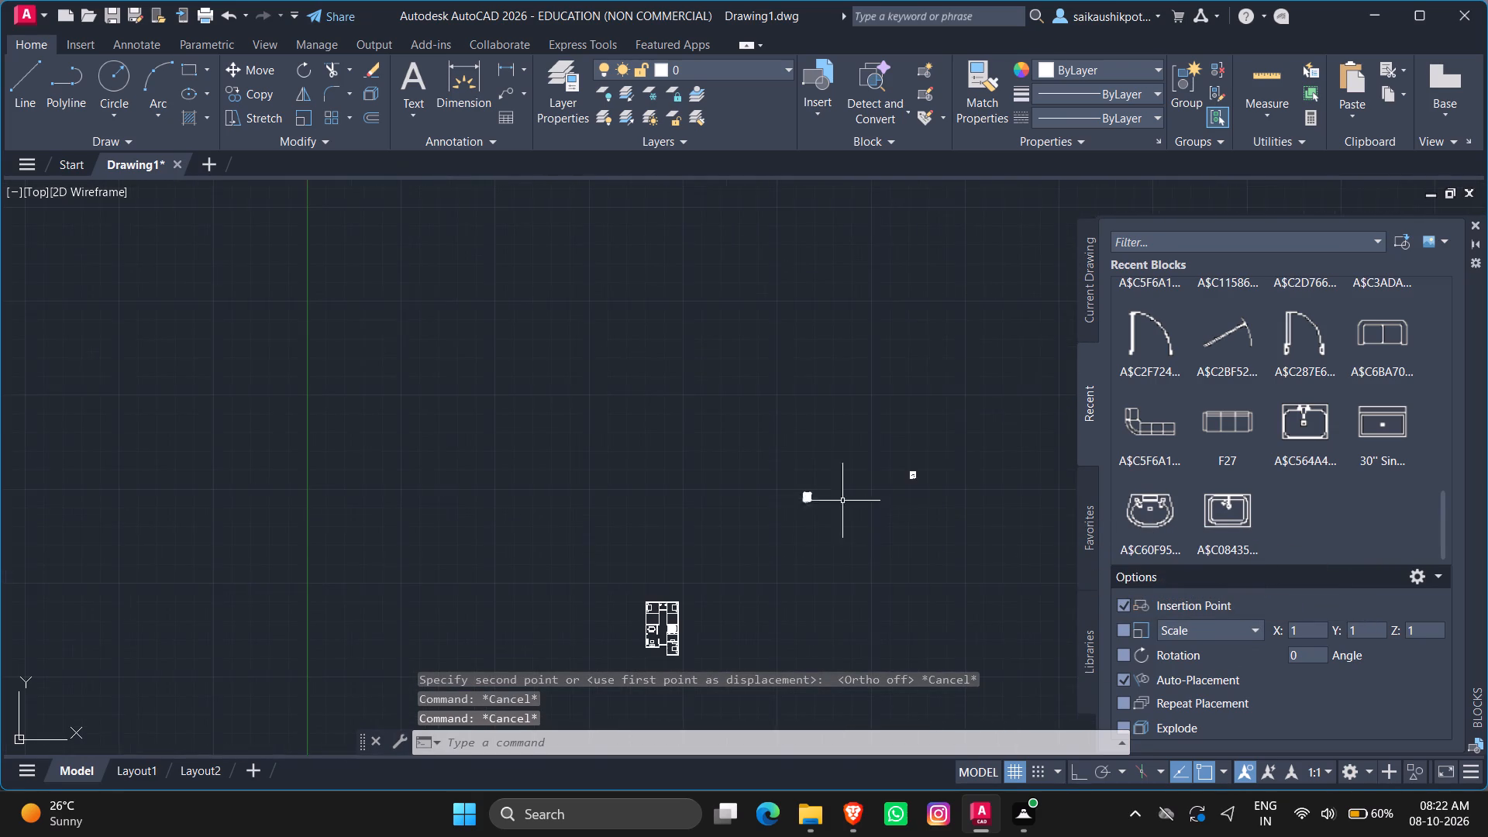
{"action": "scroll", "coordinate": [941, 485], "scroll_direction": "up", "scroll_amount": 3}
{"action": "left_click", "coordinate": [890, 491]}
{"action": "left_click", "coordinate": [629, 350]}
{"action": "left_click", "coordinate": [287, 591]}
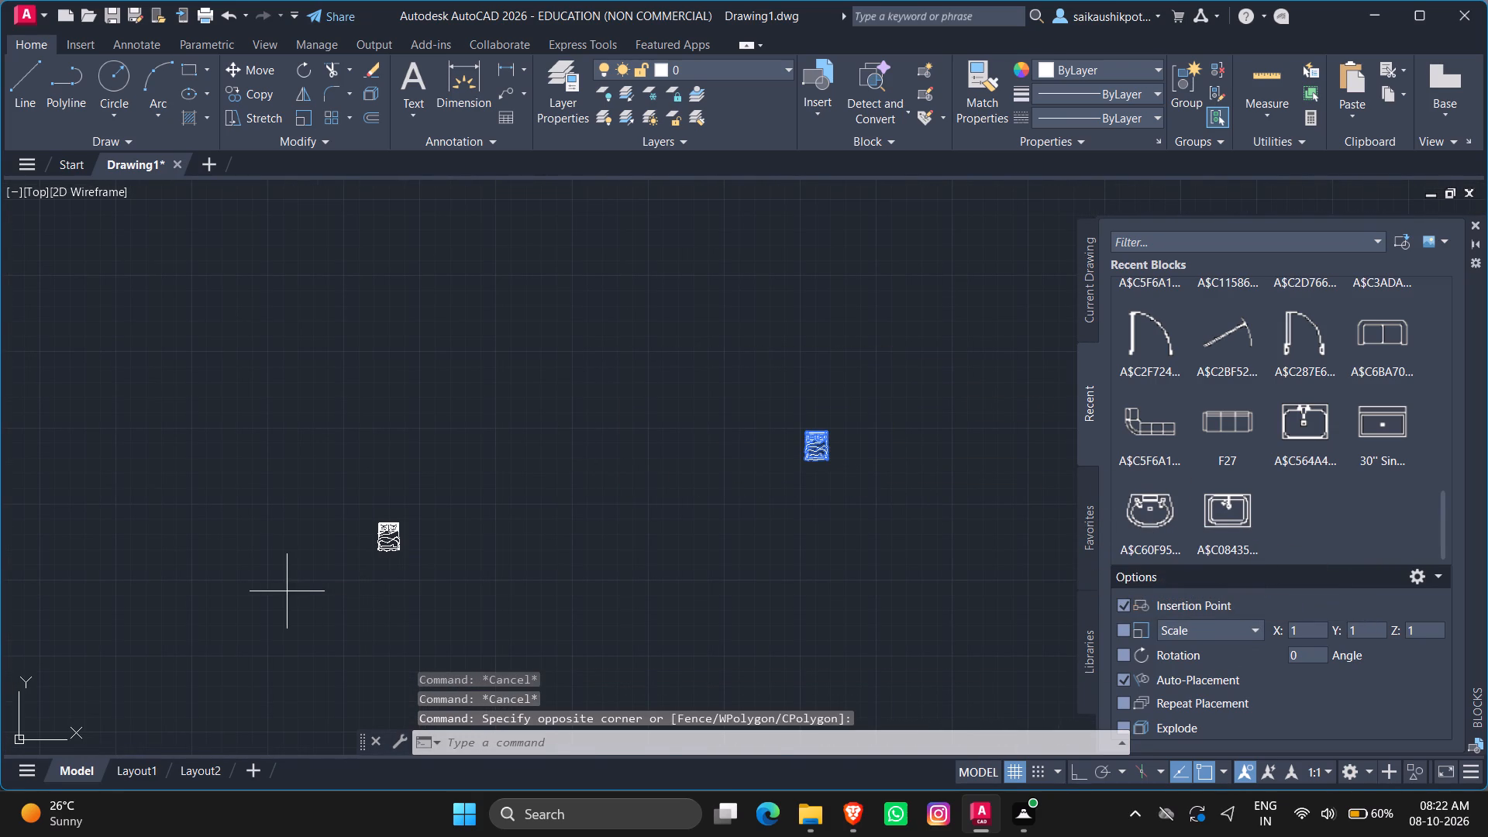
{"action": "left_click", "coordinate": [438, 462]}
{"action": "key", "text": "Delete"}
{"action": "key", "text": "Escape"}
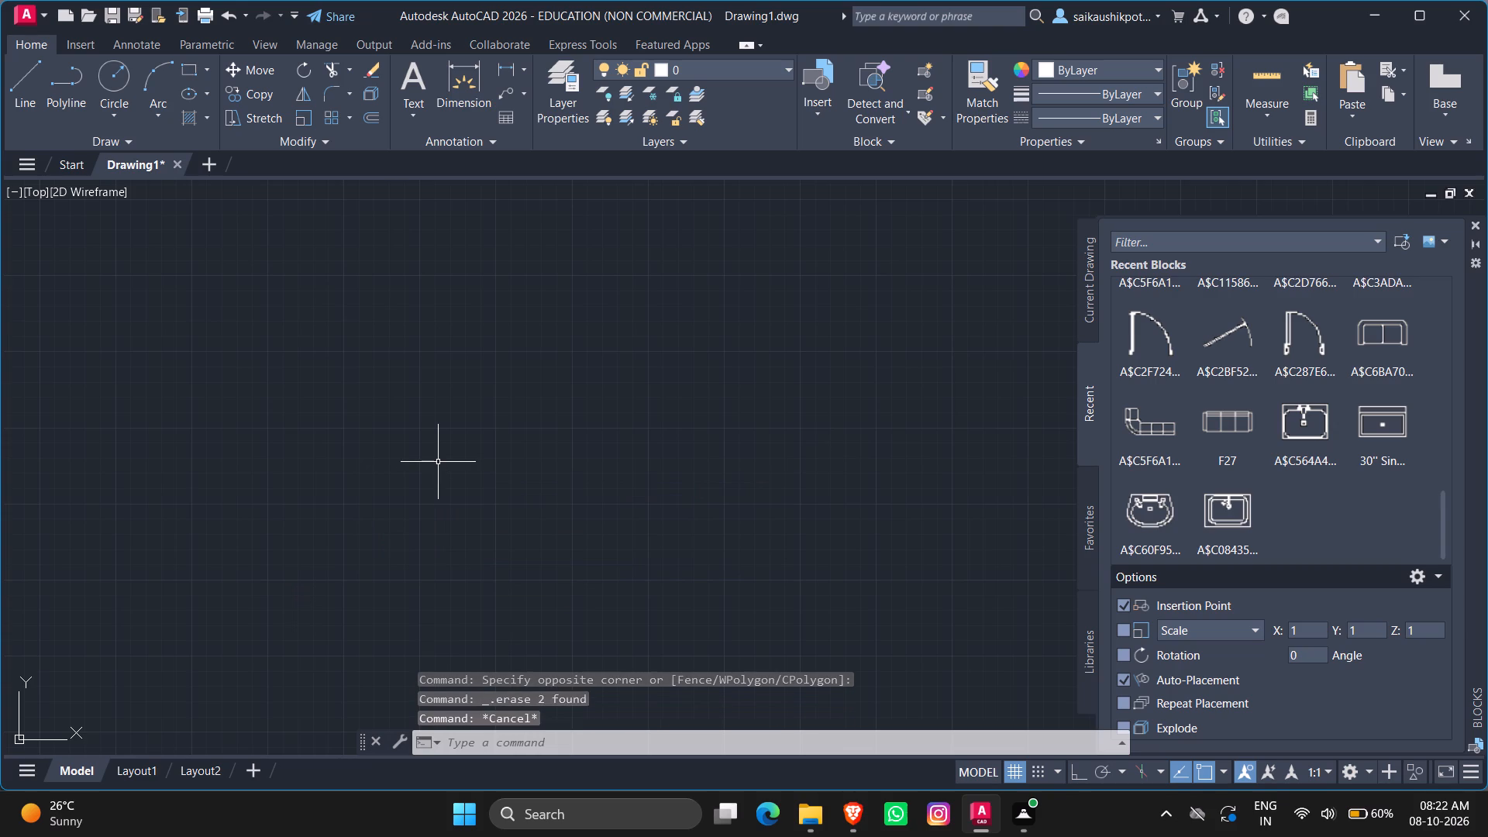
{"action": "key", "text": "Escape"}
Draw a vertical line about 2' long across the corridor's bottom wall between living room and lower-right bedroom, near the wall's left end.
{"action": "scroll", "coordinate": [606, 417], "scroll_direction": "down", "scroll_amount": 5}
{"action": "scroll", "coordinate": [537, 512], "scroll_direction": "up", "scroll_amount": 3}
{"action": "scroll", "coordinate": [458, 305], "scroll_direction": "up", "scroll_amount": 1}
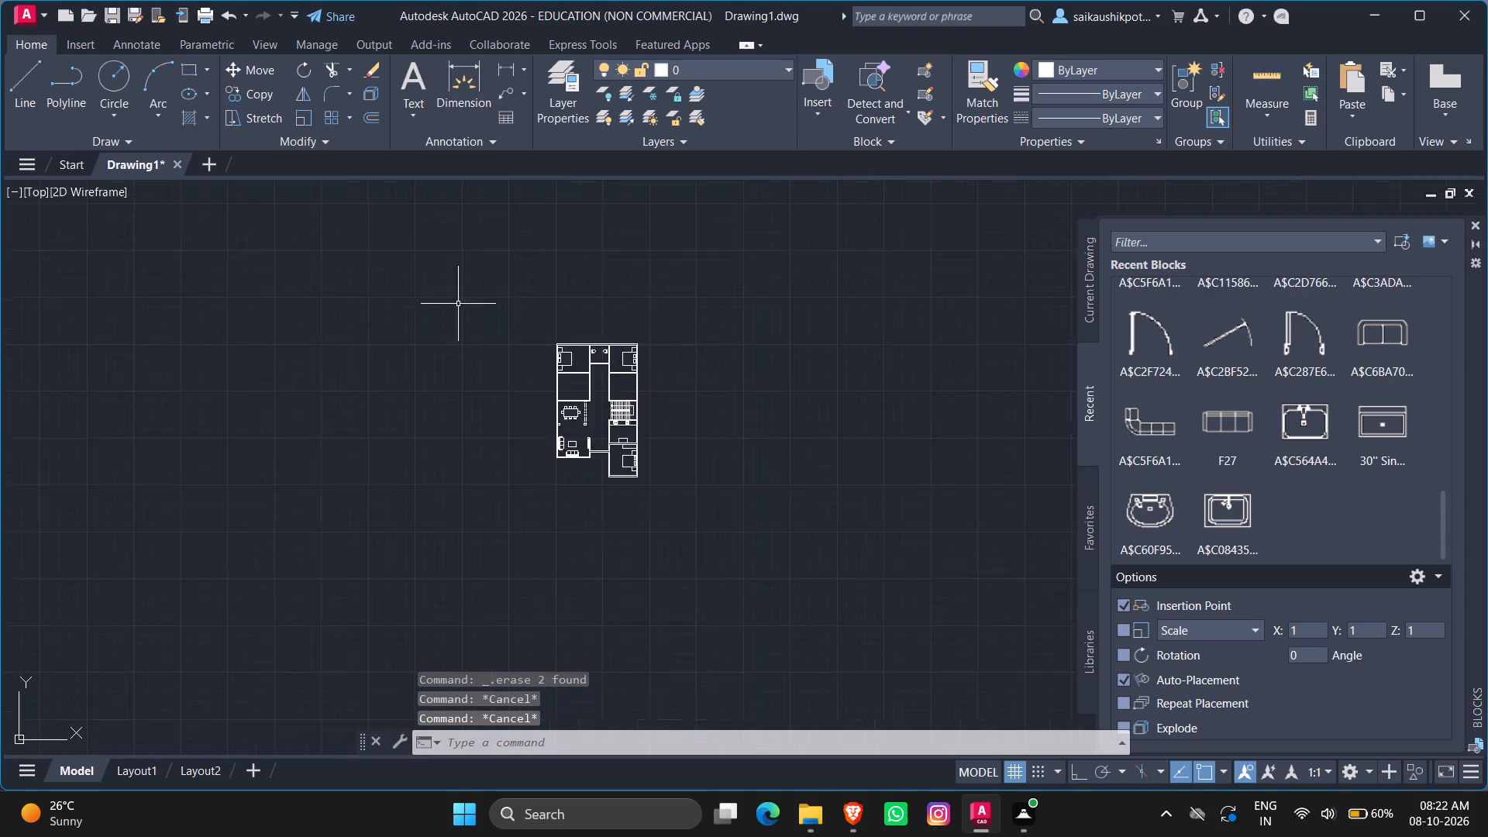
{"action": "scroll", "coordinate": [459, 301], "scroll_direction": "up", "scroll_amount": 1}
{"action": "scroll", "coordinate": [658, 506], "scroll_direction": "up", "scroll_amount": 2}
{"action": "scroll", "coordinate": [757, 484], "scroll_direction": "down", "scroll_amount": 1}
{"action": "scroll", "coordinate": [743, 546], "scroll_direction": "up", "scroll_amount": 2}
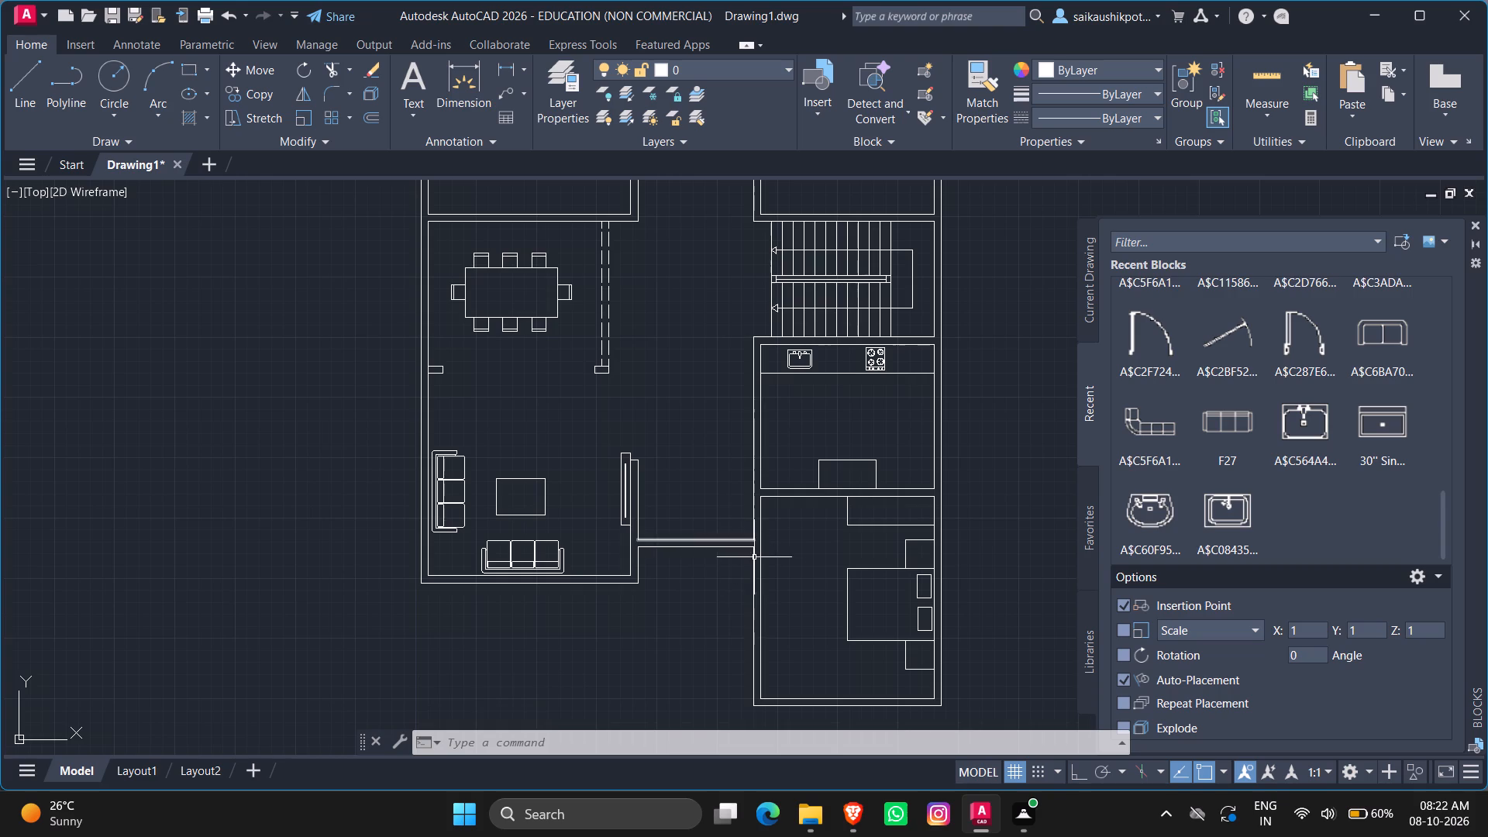
{"action": "key", "text": "Escape"}
{"action": "key", "text": "Escape"}
{"action": "key", "text": "Escape"}
{"action": "scroll", "coordinate": [688, 577], "scroll_direction": "up", "scroll_amount": 3}
{"action": "key", "text": "l"}
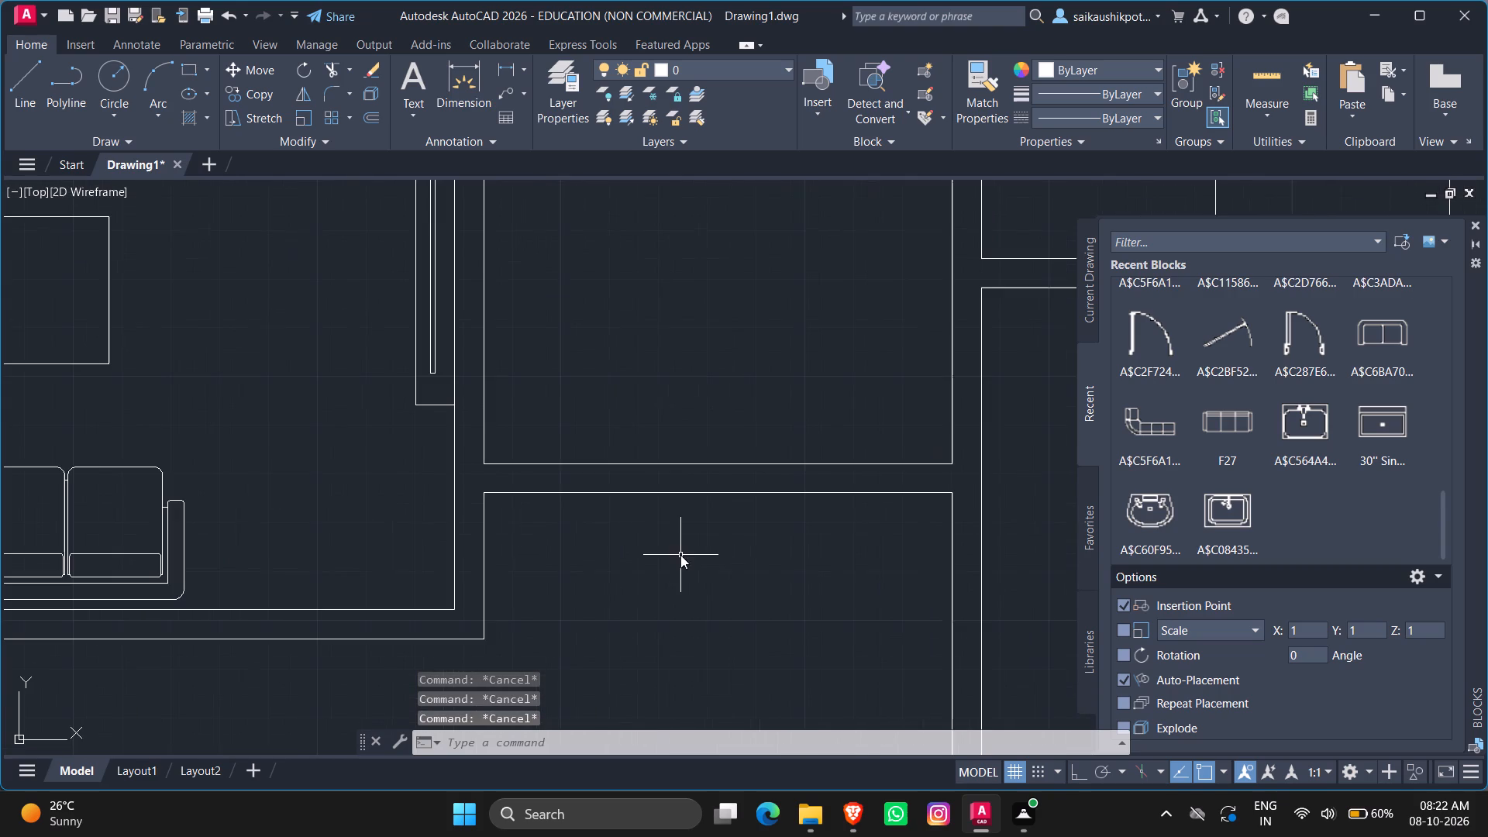
{"action": "key", "text": "Return"}
{"action": "scroll", "coordinate": [649, 545], "scroll_direction": "up", "scroll_amount": 1}
{"action": "scroll", "coordinate": [632, 555], "scroll_direction": "down", "scroll_amount": 1}
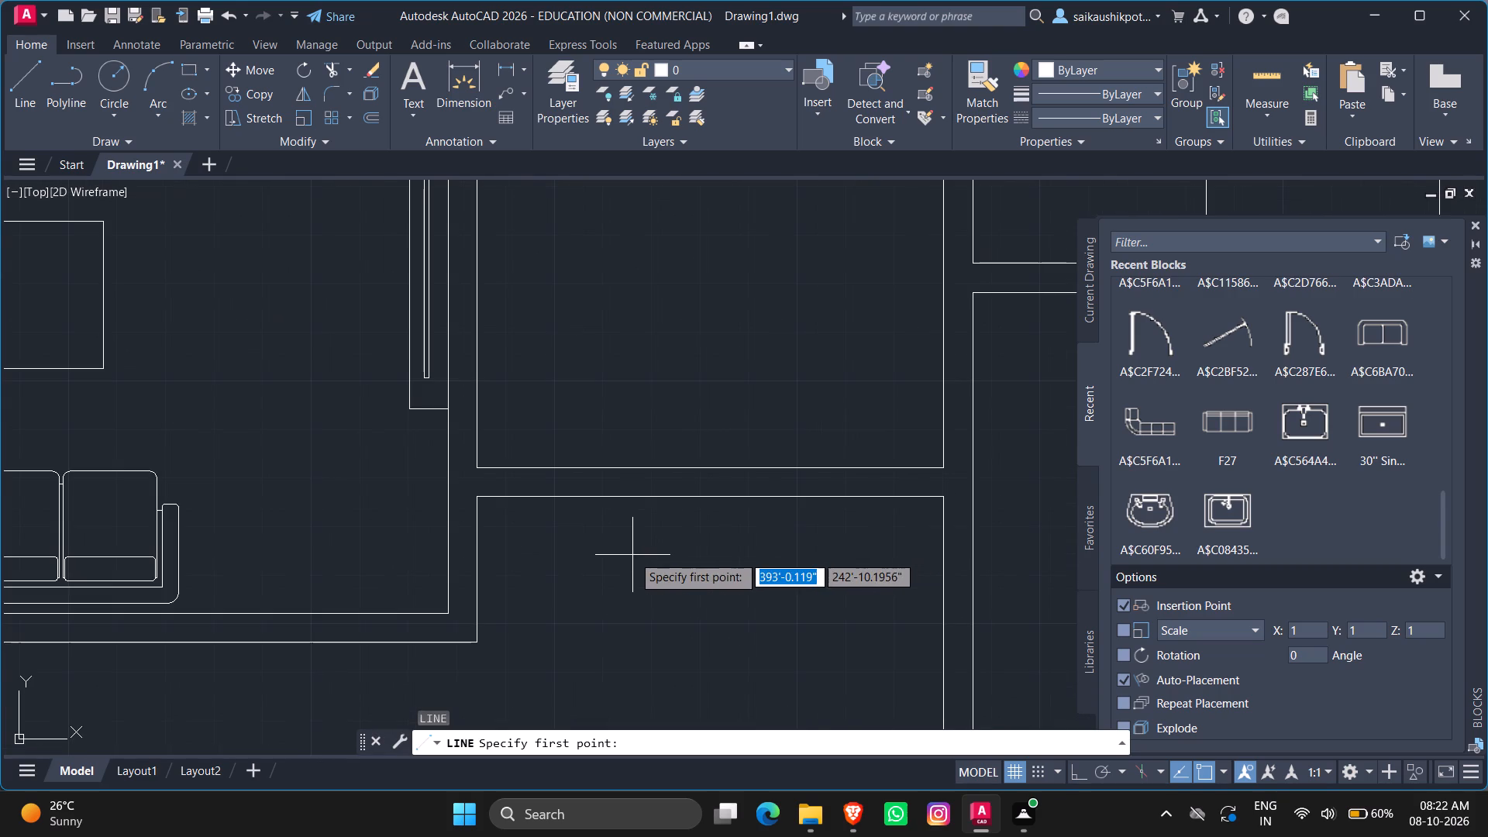
{"action": "left_click", "coordinate": [556, 446]}
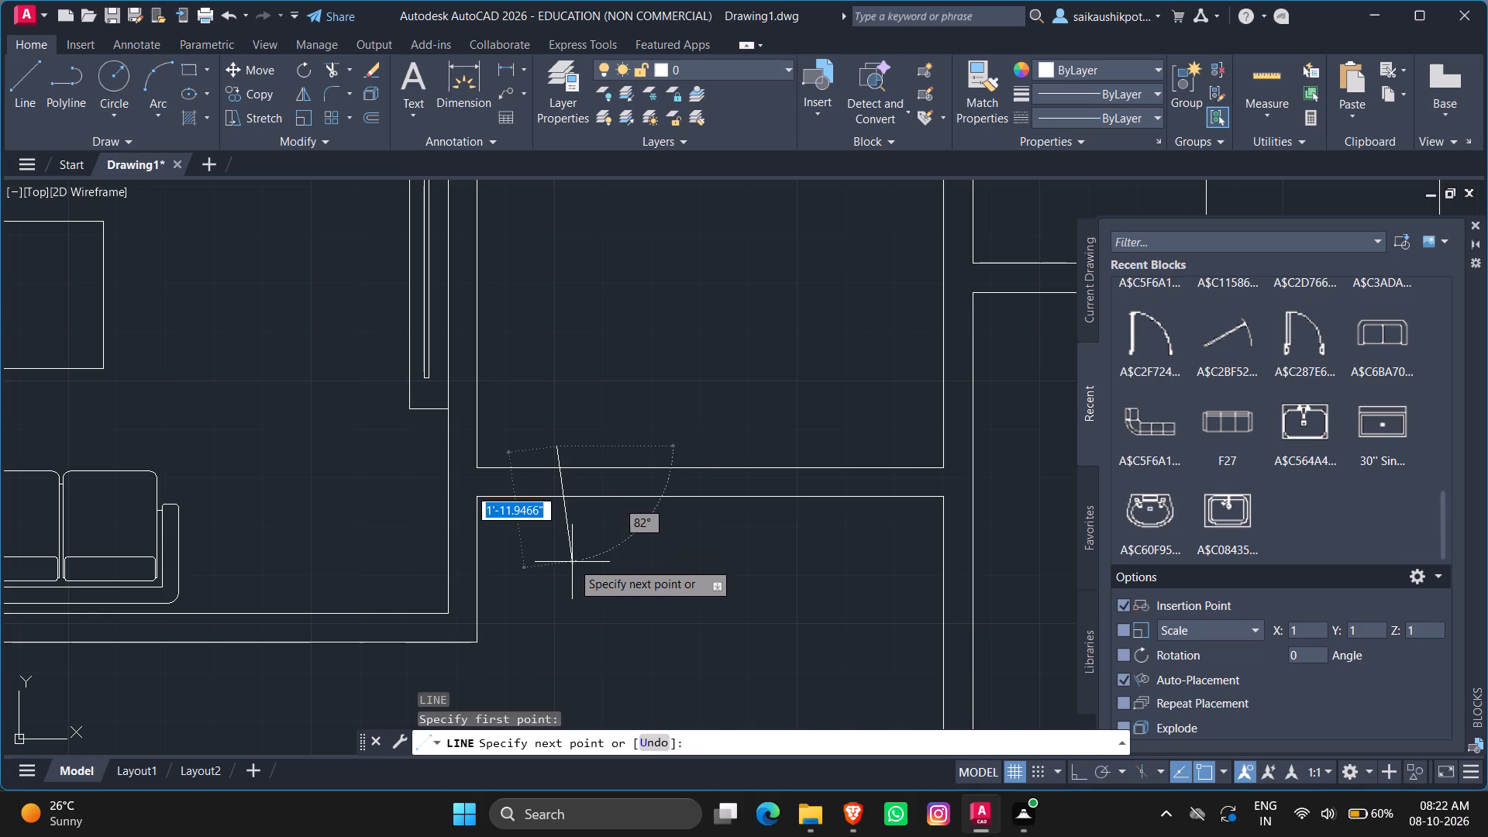
{"action": "key", "text": "F8"}
{"action": "left_click", "coordinate": [568, 567]}
{"action": "key", "text": "Escape"}
{"action": "key", "text": "Escape"}
Trim both ends of the vertical line so it spans only the thickness of the corridor's bottom wall.
{"action": "type", "text": "TR"}
{"action": "key", "text": "Return"}
{"action": "key", "text": "Return"}
{"action": "left_click", "coordinate": [573, 542]}
{"action": "left_click", "coordinate": [549, 537]}
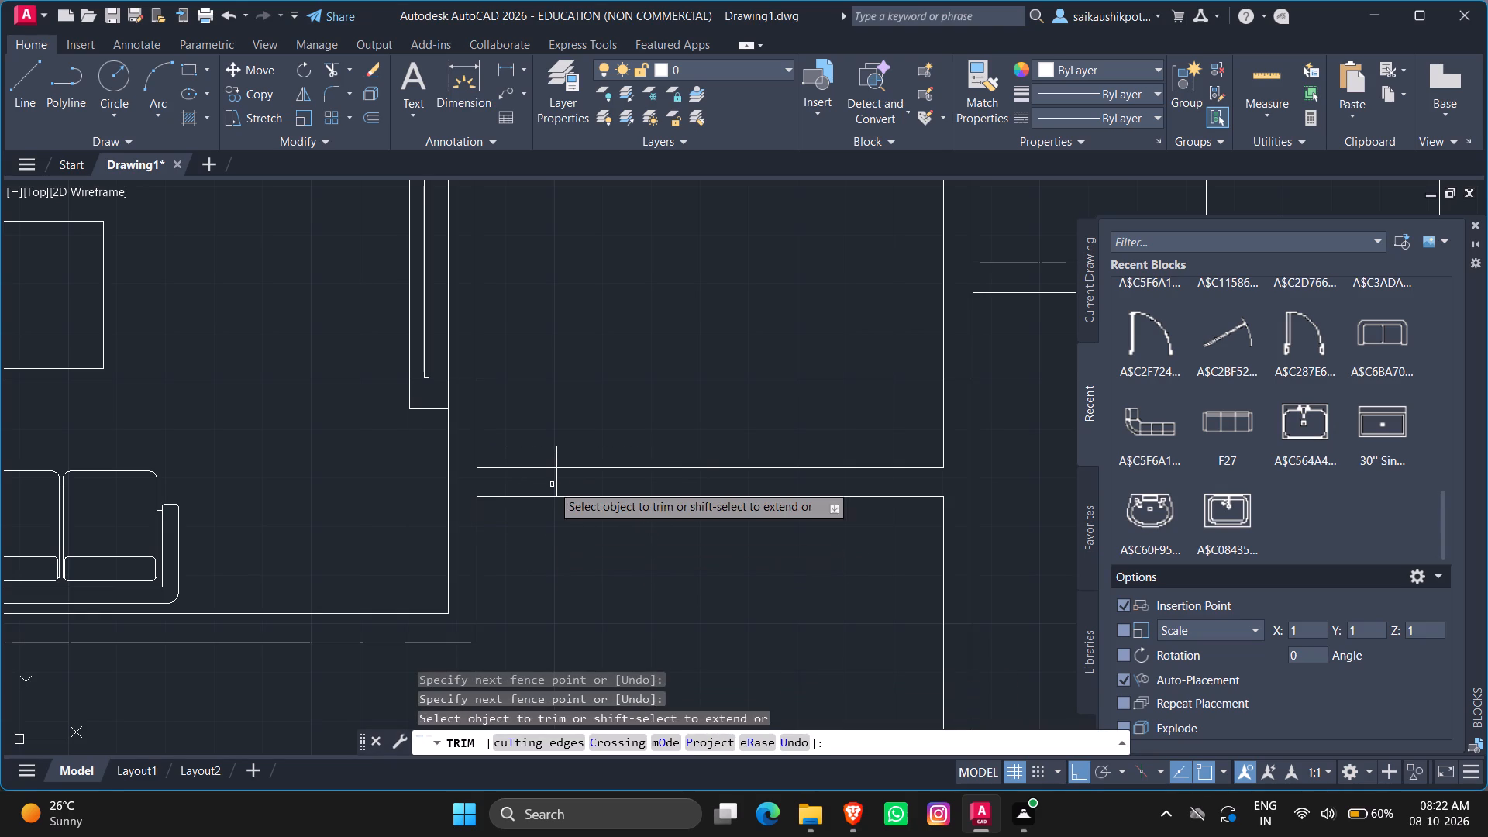
{"action": "left_click", "coordinate": [559, 454]}
{"action": "key", "text": "Escape"}
{"action": "key", "text": "Escape"}
{"action": "key", "text": "Escape"}
{"action": "key", "text": "Escape"}
{"action": "key", "text": "Escape"}
{"action": "key", "text": "Escape"}
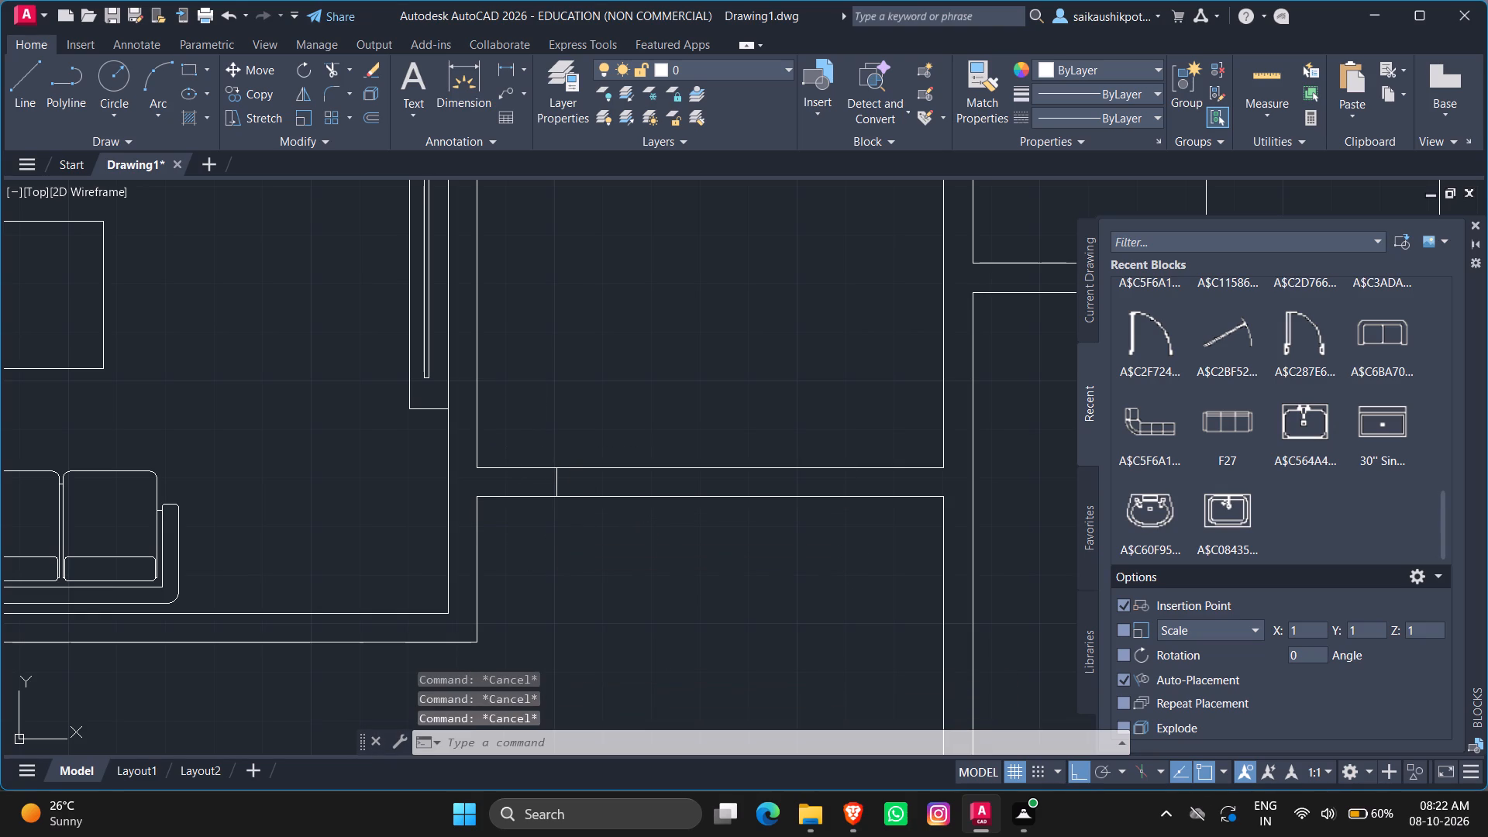
Offset the short cross line 6' to the right along the corridor's bottom wall.
{"action": "key", "text": "o"}
{"action": "key", "text": "Return"}
{"action": "type", "text": "4'"}
{"action": "key", "text": "Return"}
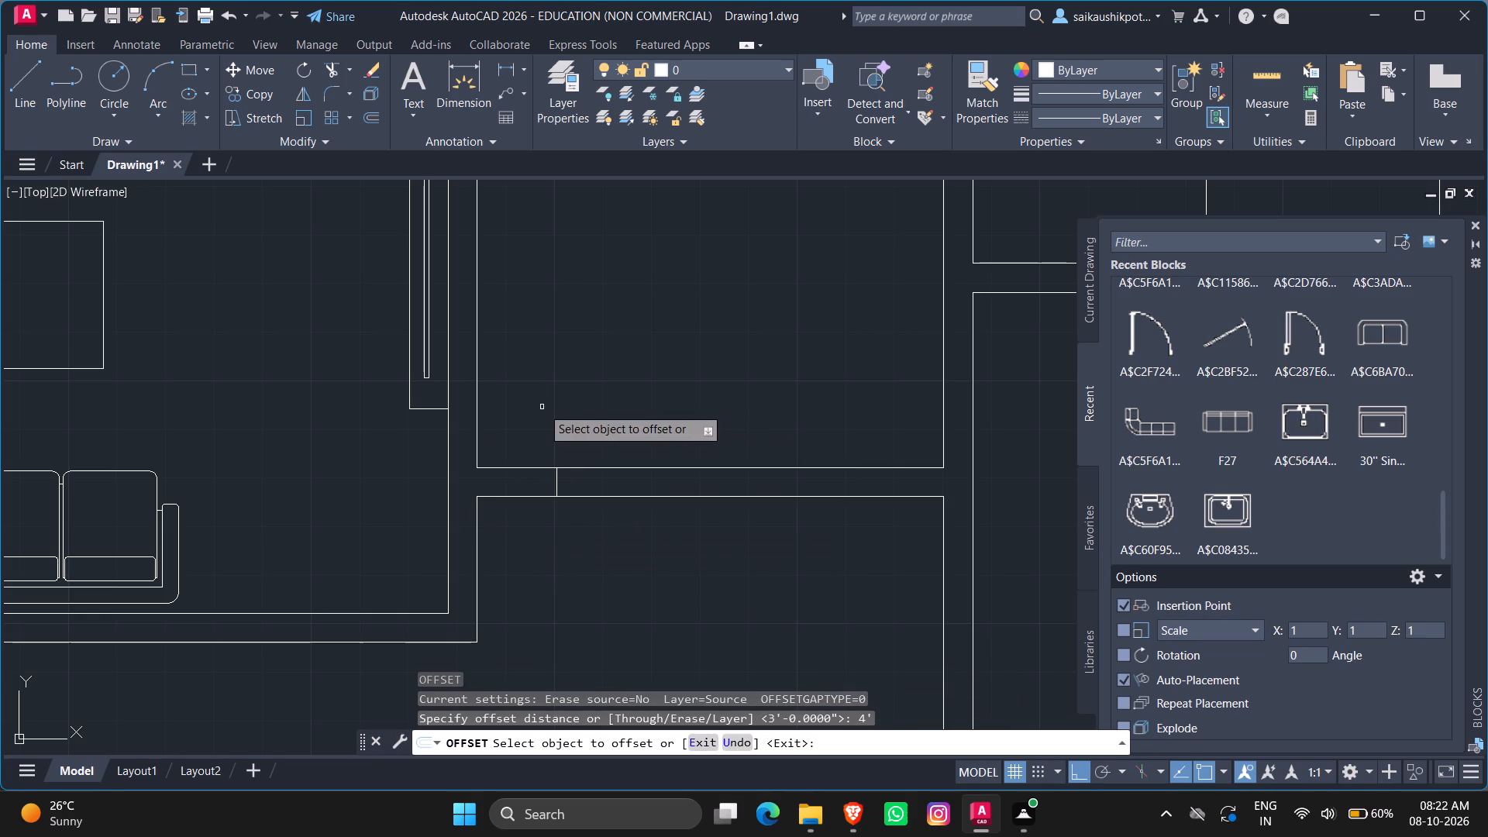
{"action": "left_click", "coordinate": [558, 481]}
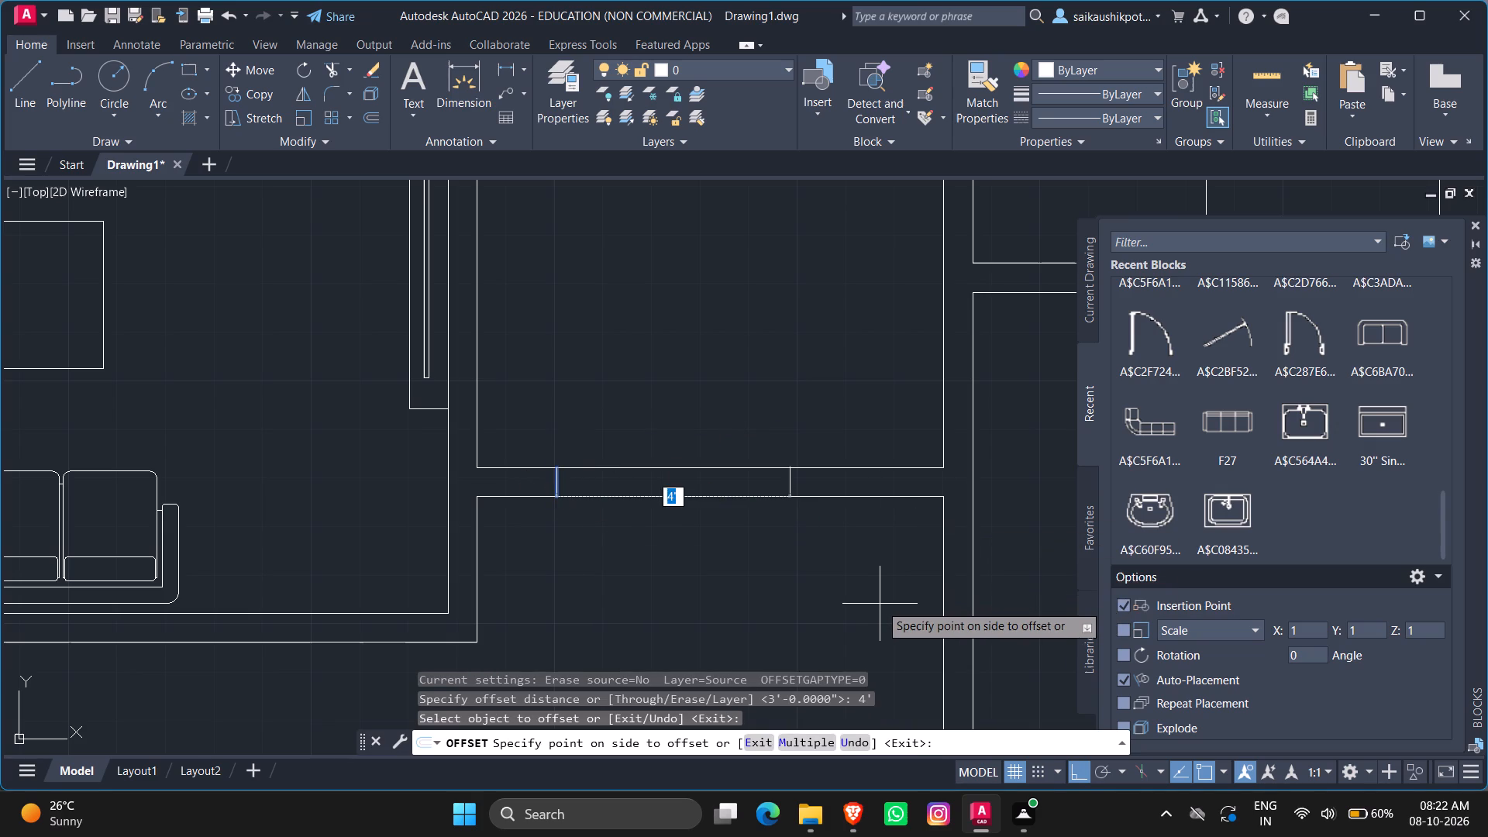
{"action": "type", "text": "6'"}
{"action": "key", "text": "Return"}
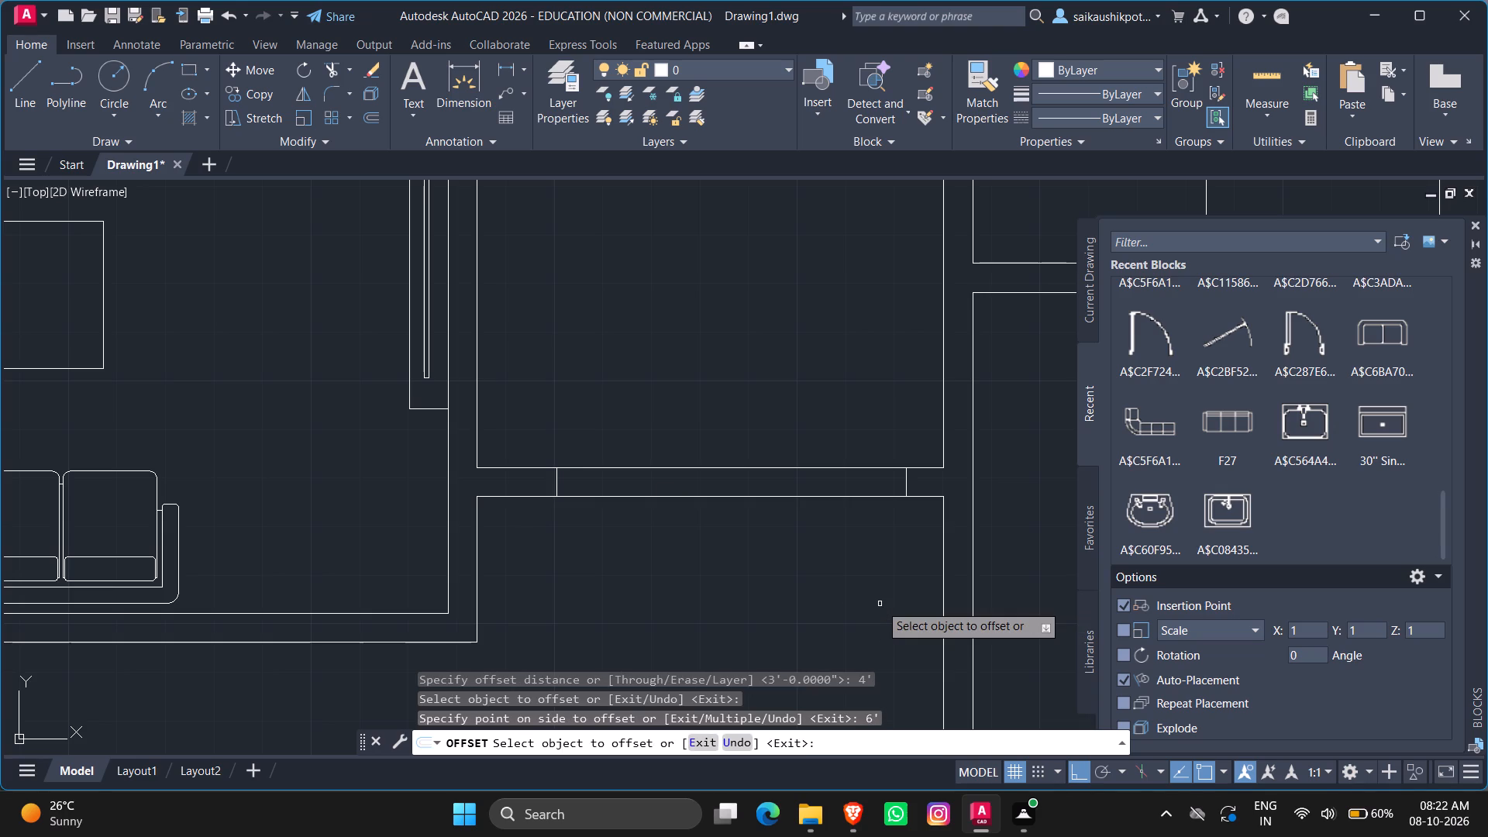
{"action": "key", "text": "Escape"}
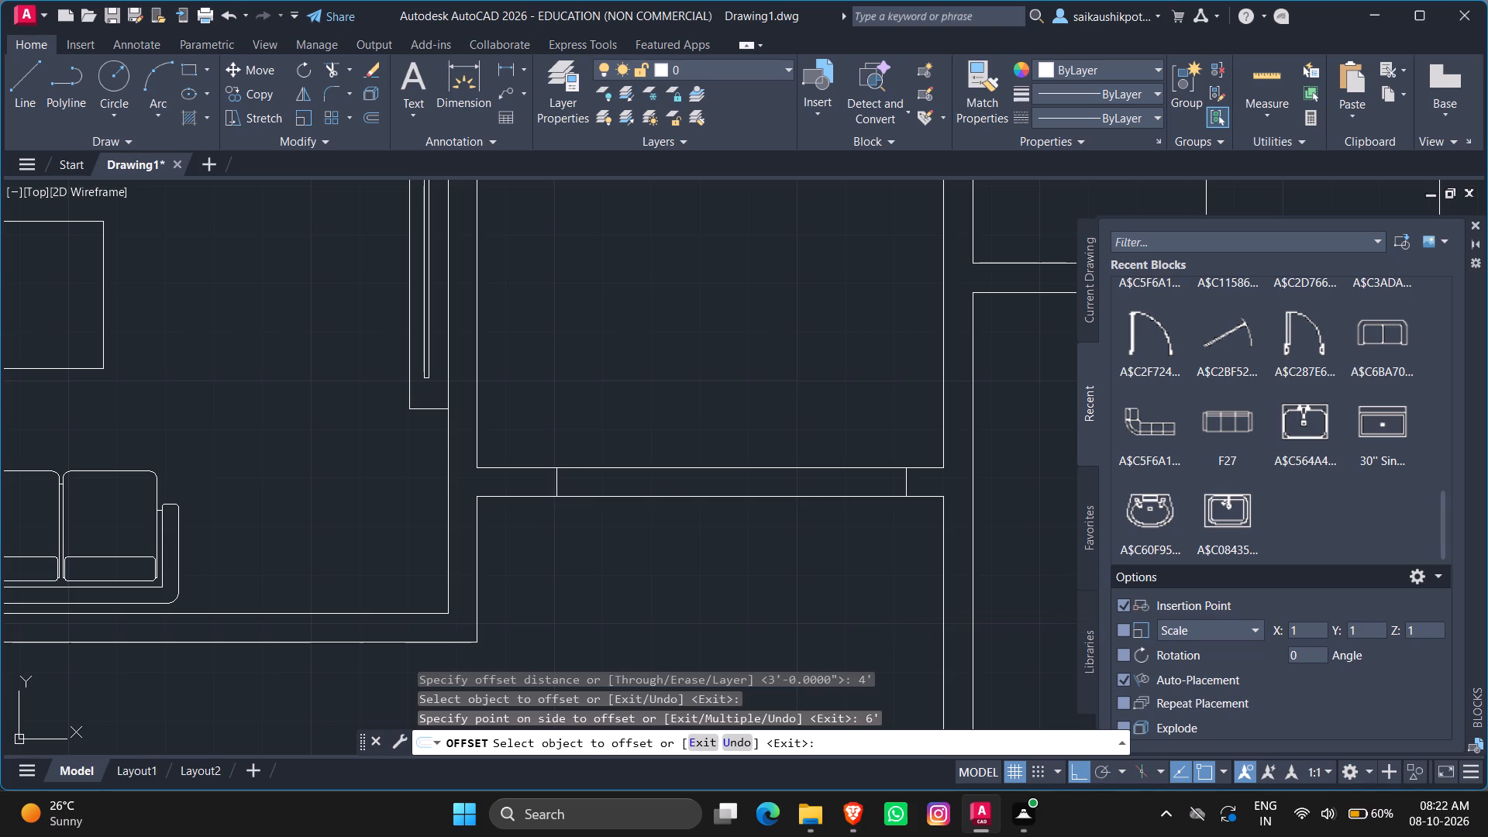
{"action": "key", "text": "Escape"}
Trim both bottom-wall lines of the corridor between the two cross lines to open the 6' doorway.
{"action": "type", "text": "TR"}
{"action": "key", "text": "Return"}
{"action": "key", "text": "Return"}
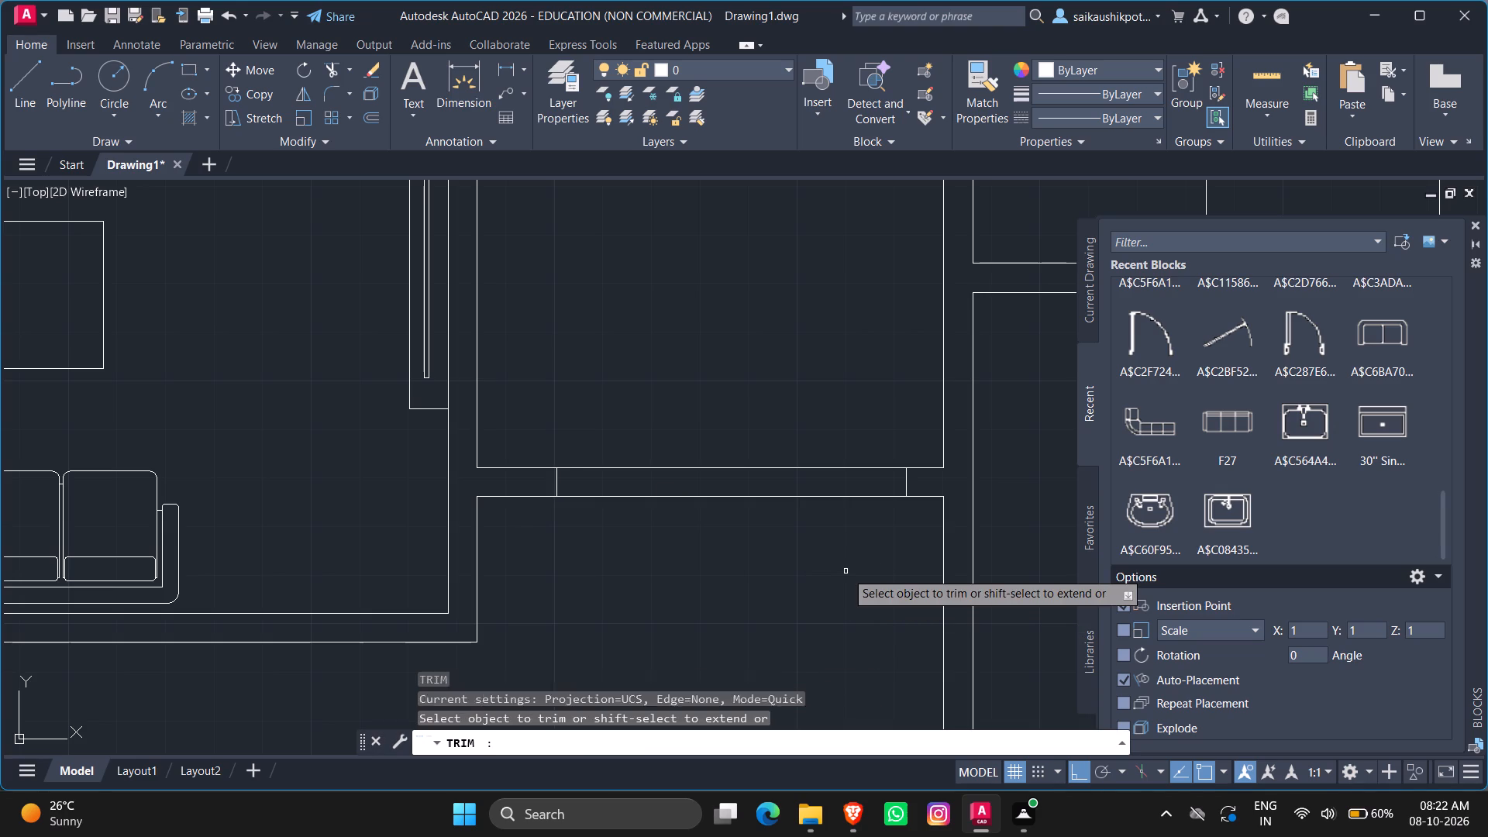
{"action": "left_click", "coordinate": [769, 563]}
{"action": "left_click", "coordinate": [732, 348]}
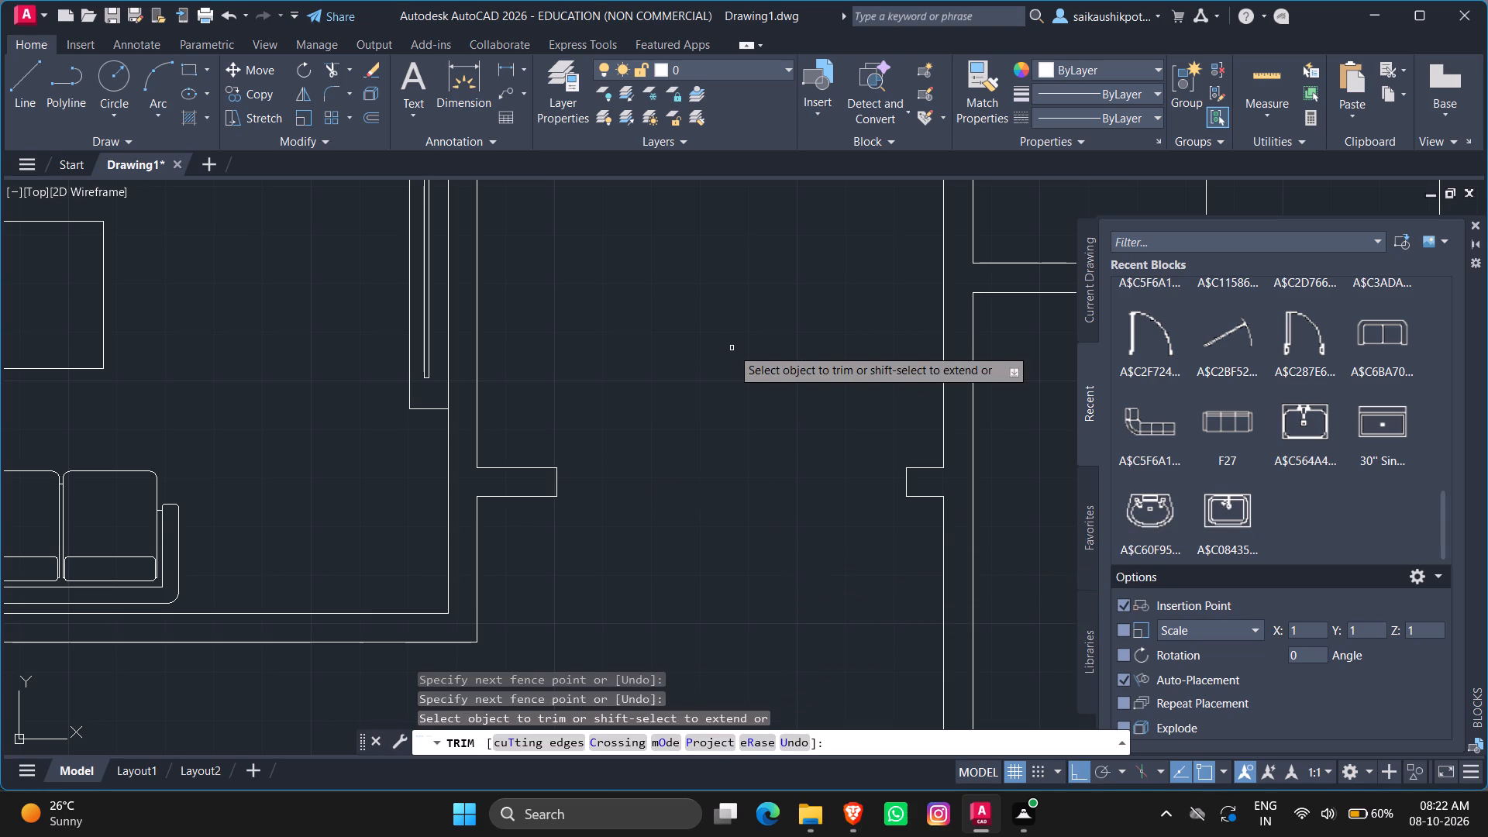
{"action": "key", "text": "Escape"}
{"action": "key", "text": "Escape"}
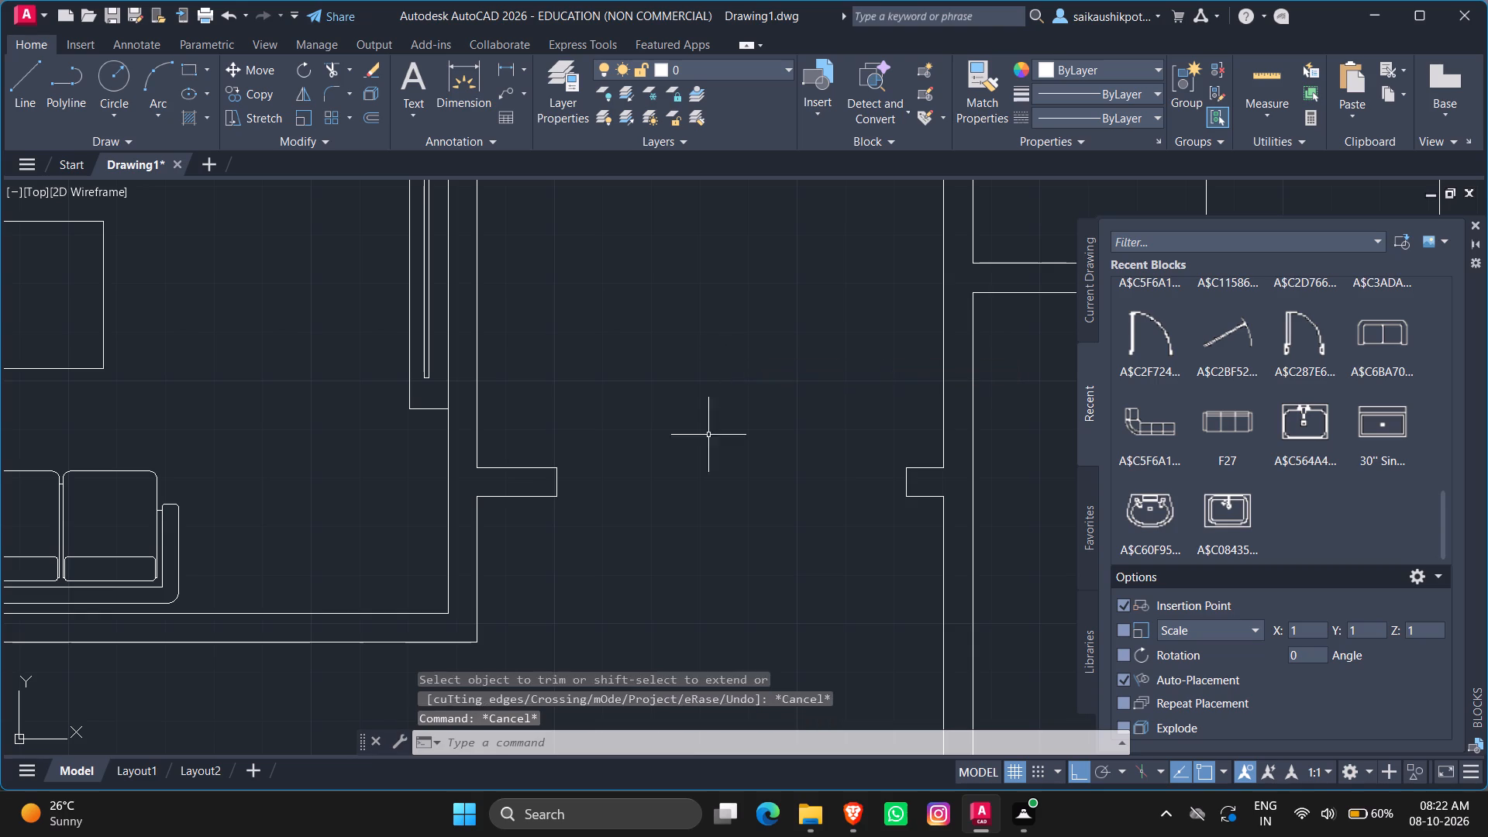
{"action": "key", "text": "Escape"}
{"action": "key", "text": "Escape"}
Draw a 3' by 2" door leaf as a closed line outline, rising from the lower corner of the opening's left jamb.
{"action": "key", "text": "l"}
{"action": "key", "text": "Return"}
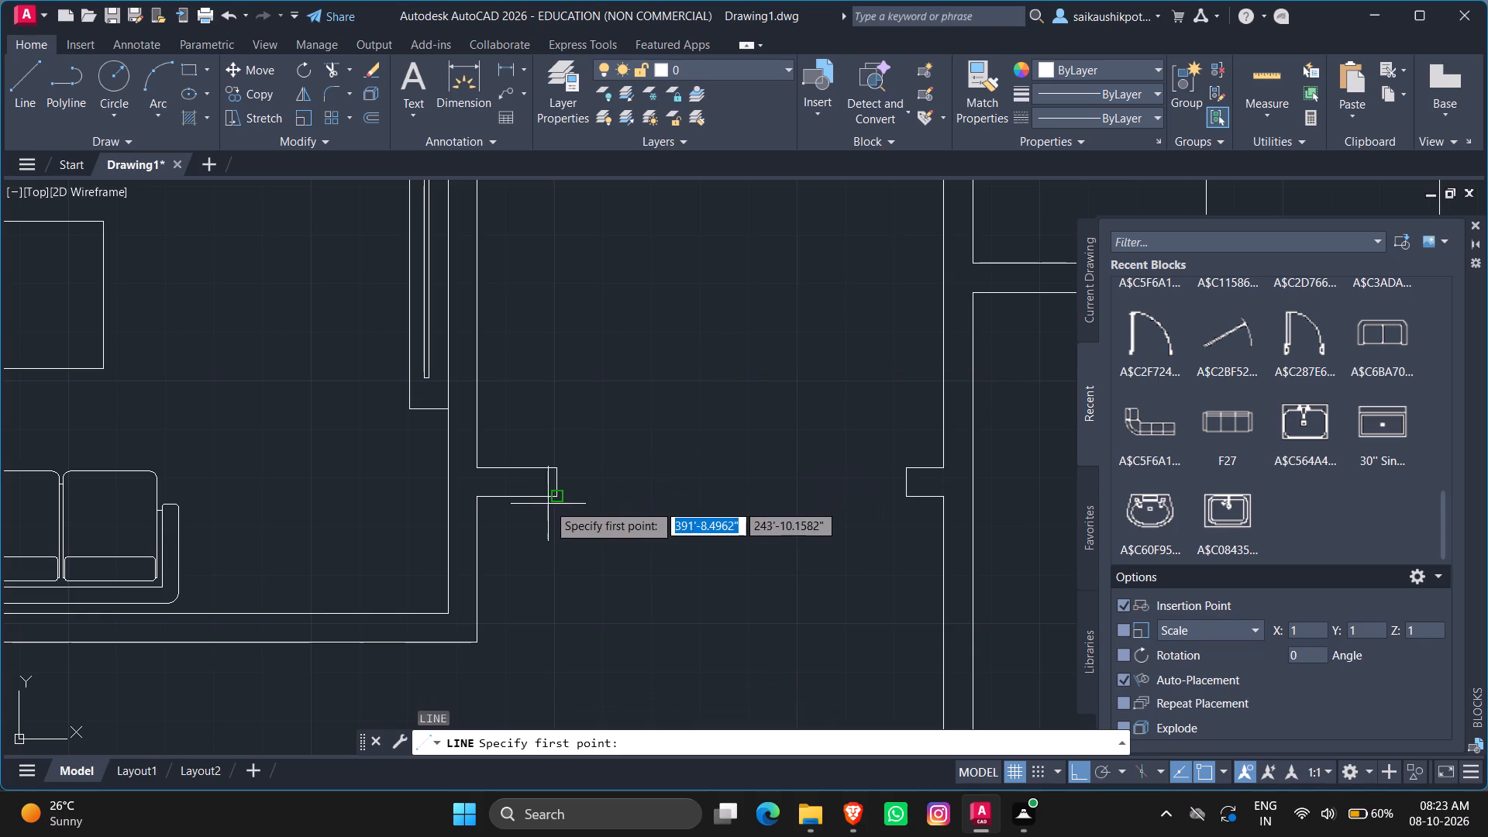
{"action": "double_click", "coordinate": [556, 498]}
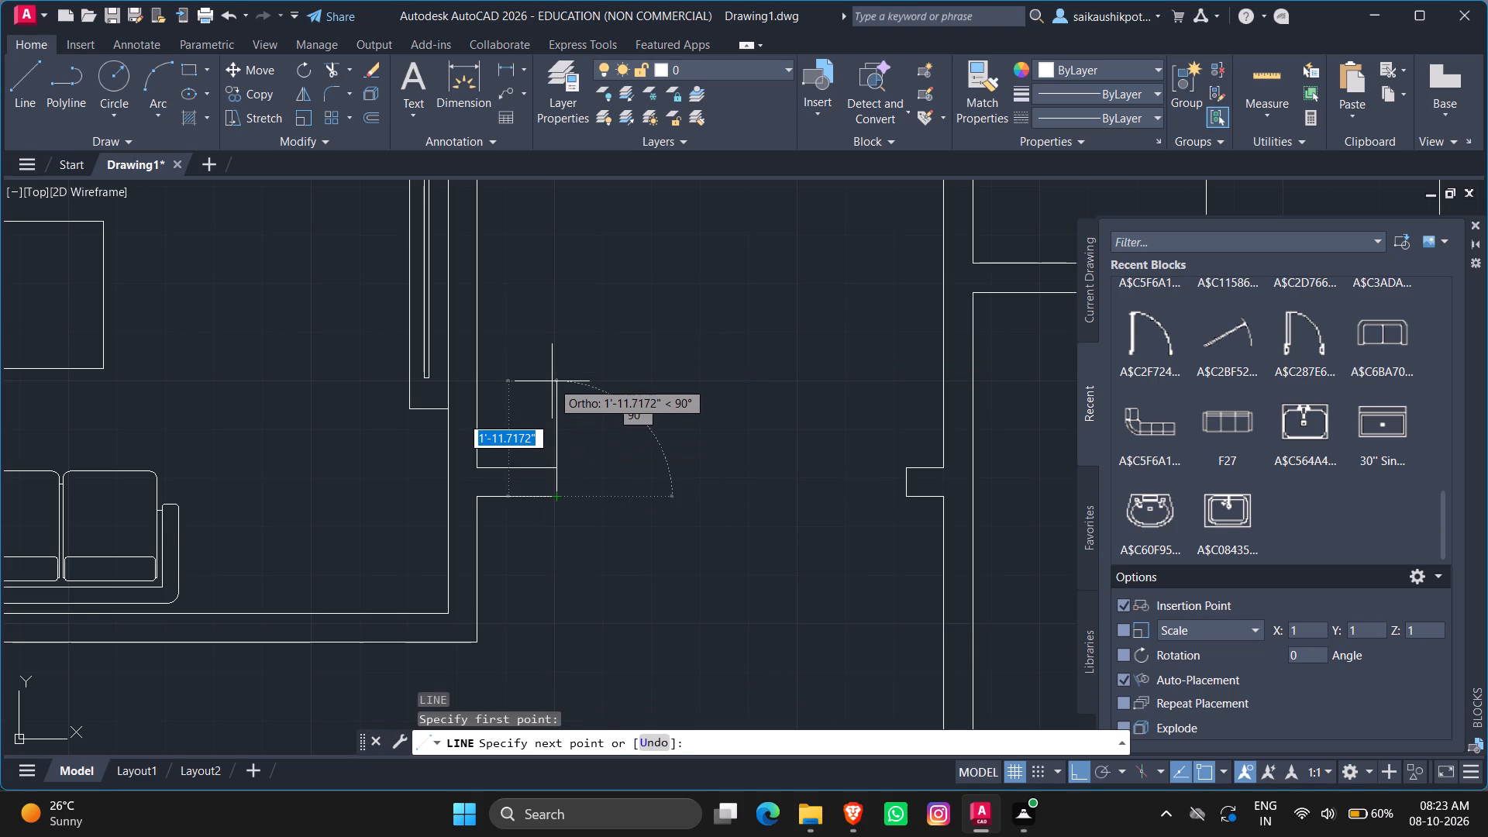
{"action": "type", "text": "3'"}
{"action": "key", "text": "Return"}
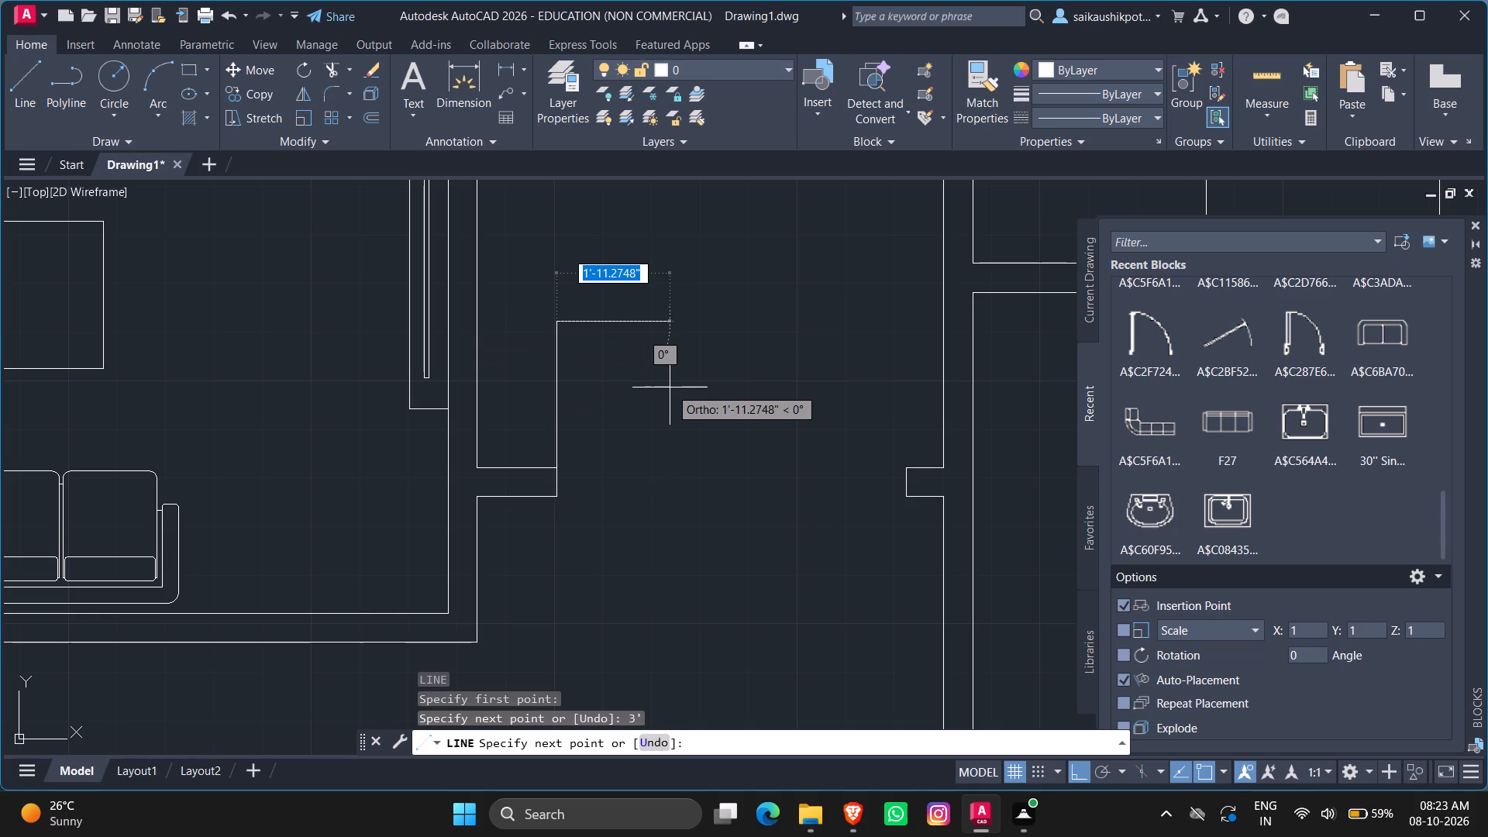
{"action": "type", "text": "2\""}
{"action": "key", "text": "Return"}
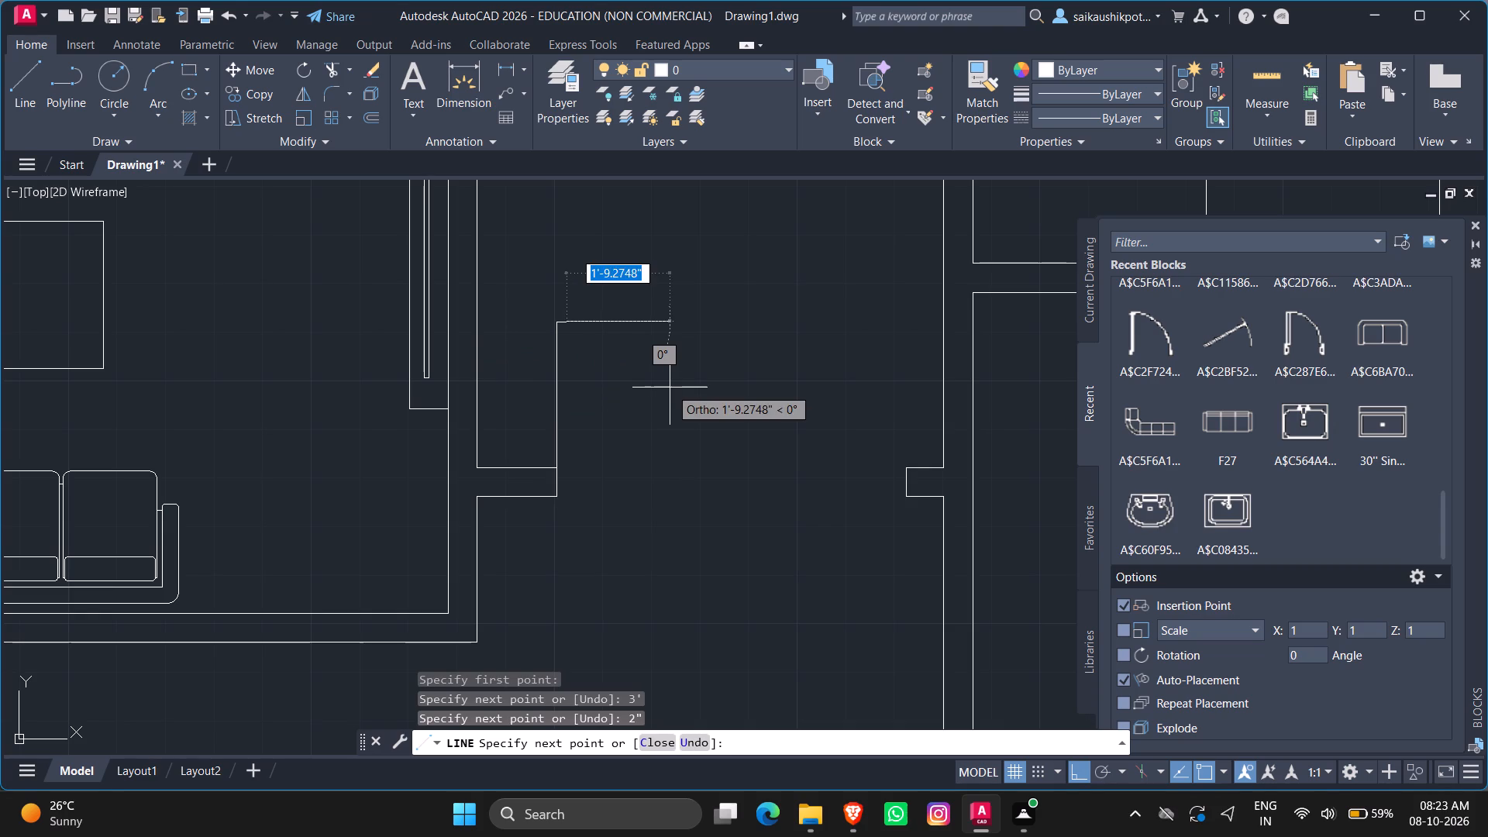
{"action": "type", "text": "3'"}
{"action": "key", "text": "Return"}
{"action": "scroll", "coordinate": [706, 556], "scroll_direction": "up", "scroll_amount": 1}
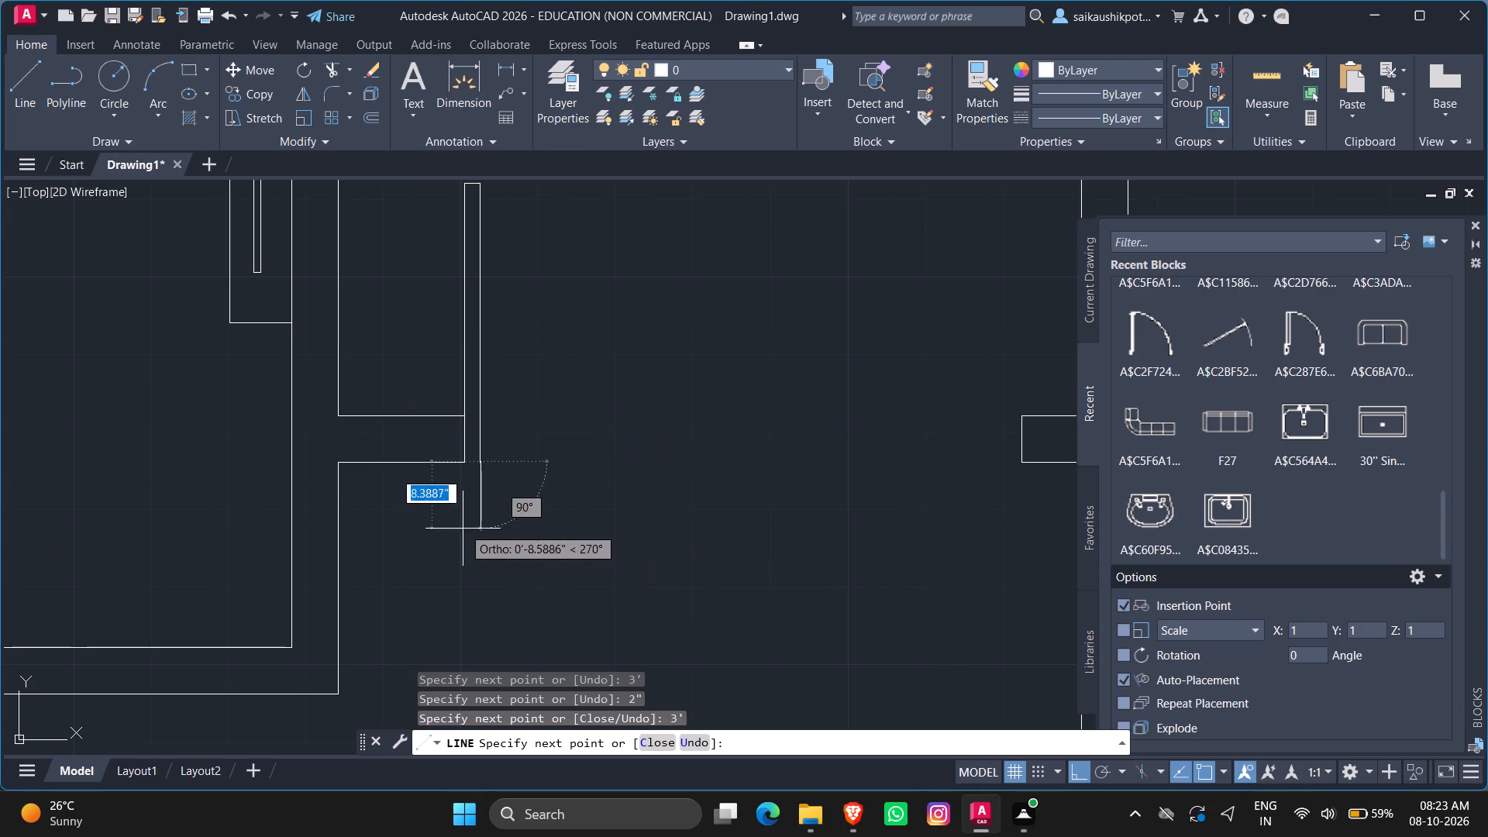
{"action": "scroll", "coordinate": [453, 470], "scroll_direction": "up", "scroll_amount": 2}
{"action": "left_click", "coordinate": [474, 460]}
{"action": "key", "text": "Escape"}
Draw a matching 3' by 2" door leaf outline rising from the lower corner of the opening's right jamb.
{"action": "scroll", "coordinate": [536, 535], "scroll_direction": "down", "scroll_amount": 1}
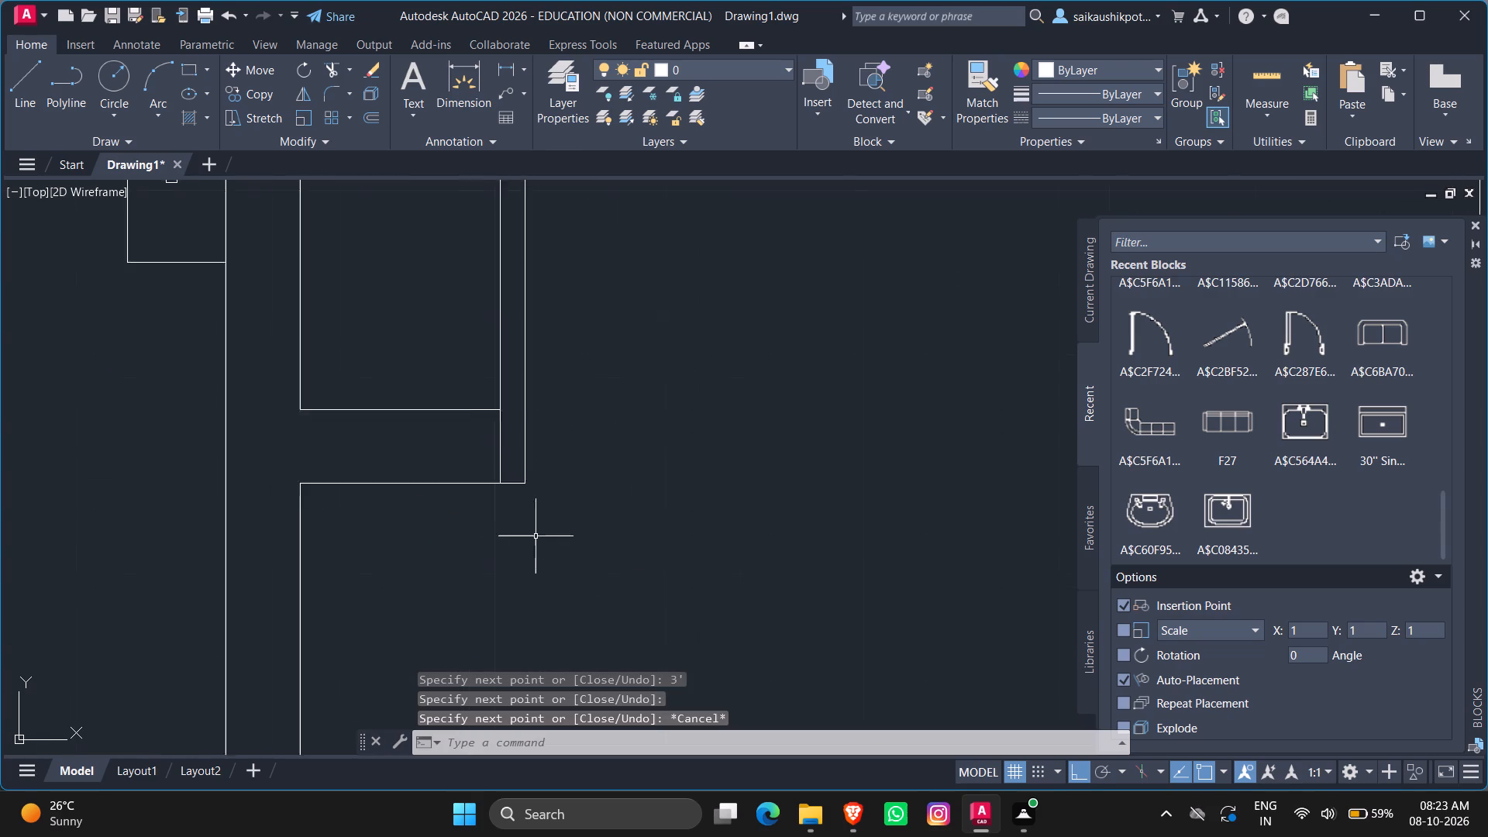
{"action": "scroll", "coordinate": [536, 536], "scroll_direction": "down", "scroll_amount": 2}
{"action": "key", "text": "l"}
{"action": "key", "text": "Return"}
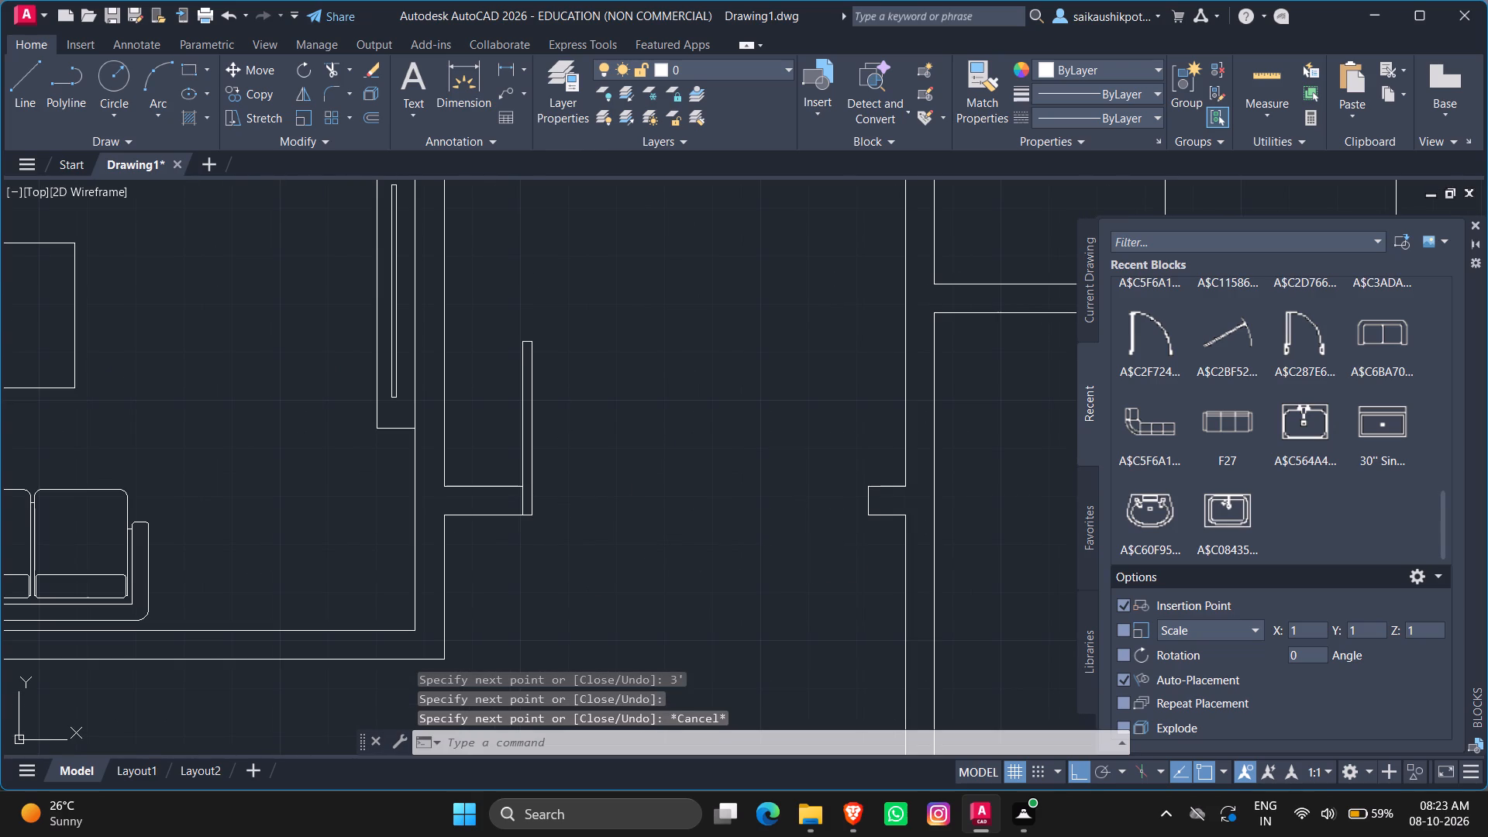
{"action": "left_click", "coordinate": [869, 515]}
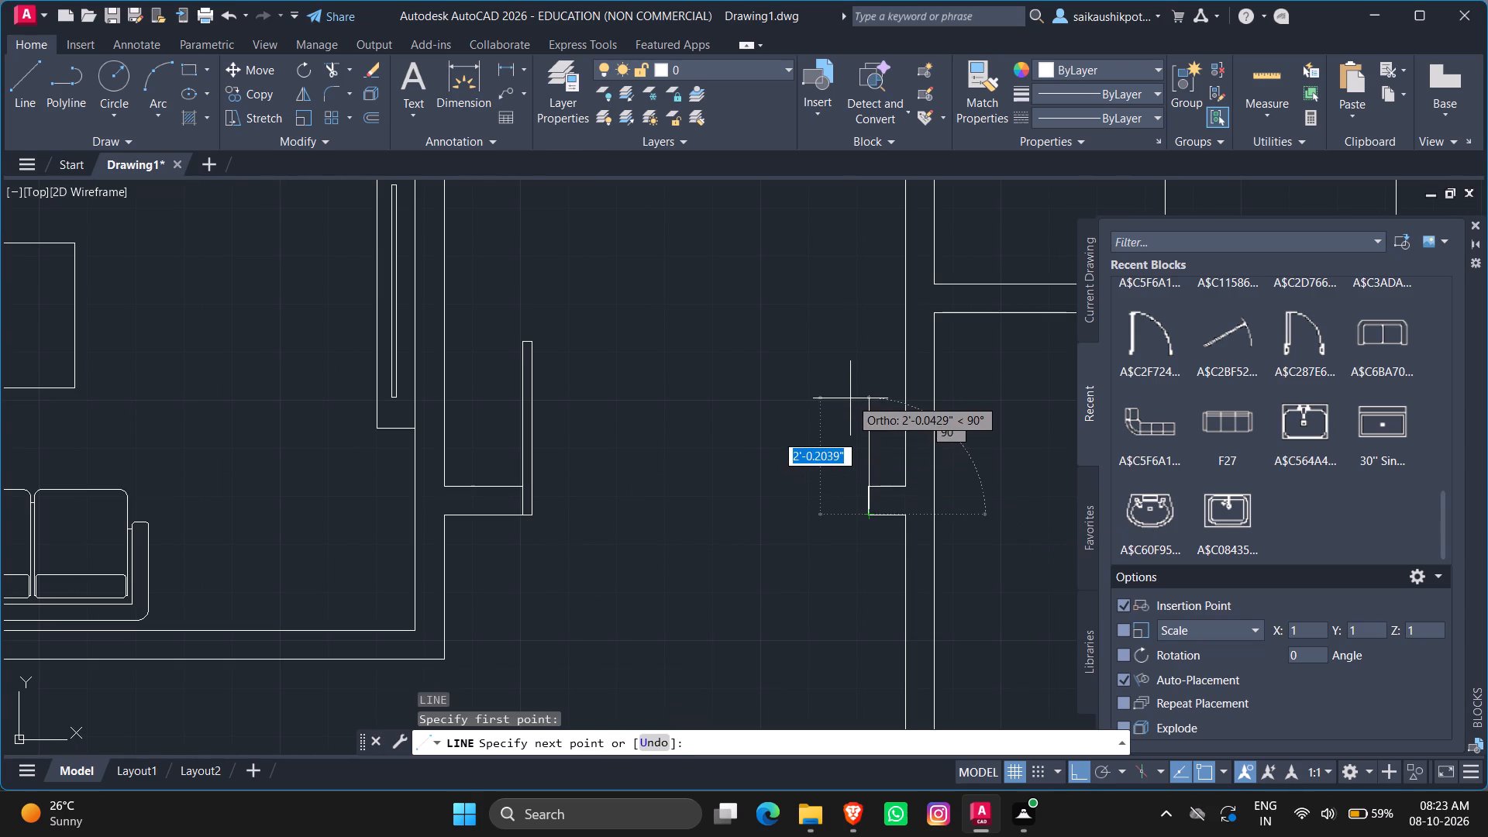
{"action": "type", "text": "3'"}
{"action": "key", "text": "Return"}
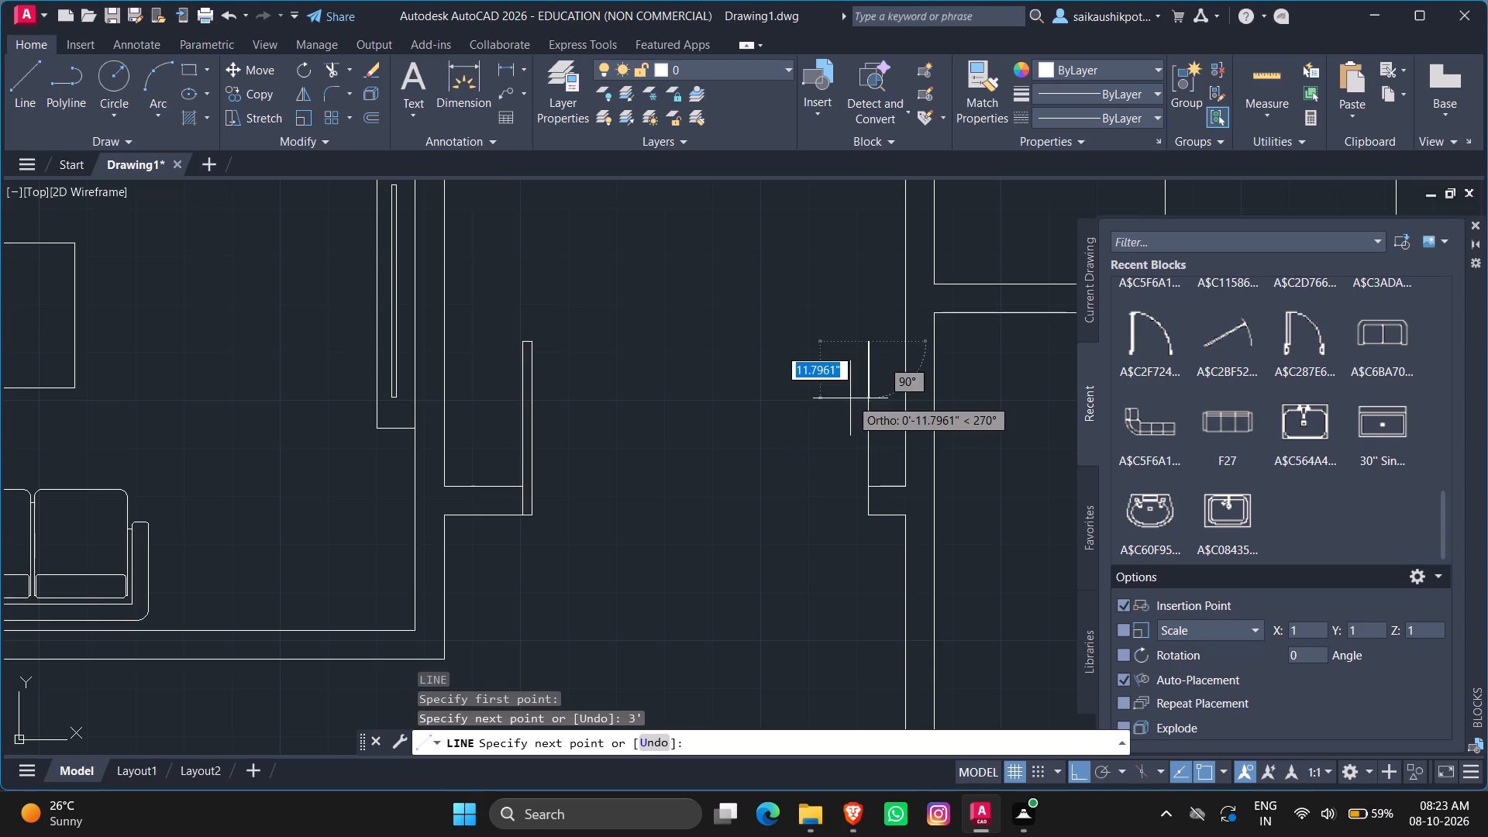
{"action": "type", "text": "2\""}
{"action": "key", "text": "Return"}
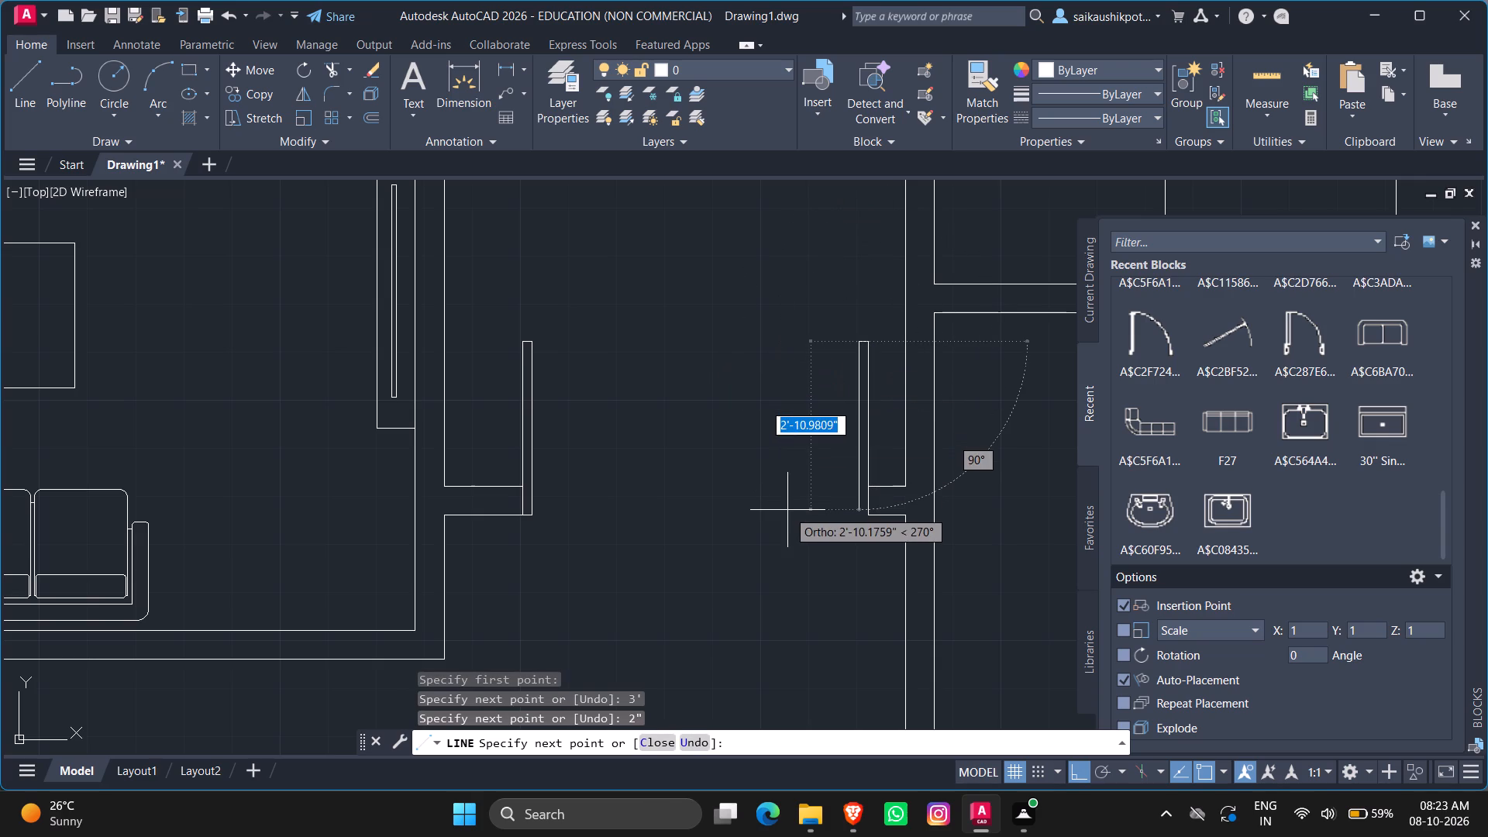
{"action": "type", "text": "3'"}
{"action": "key", "text": "Return"}
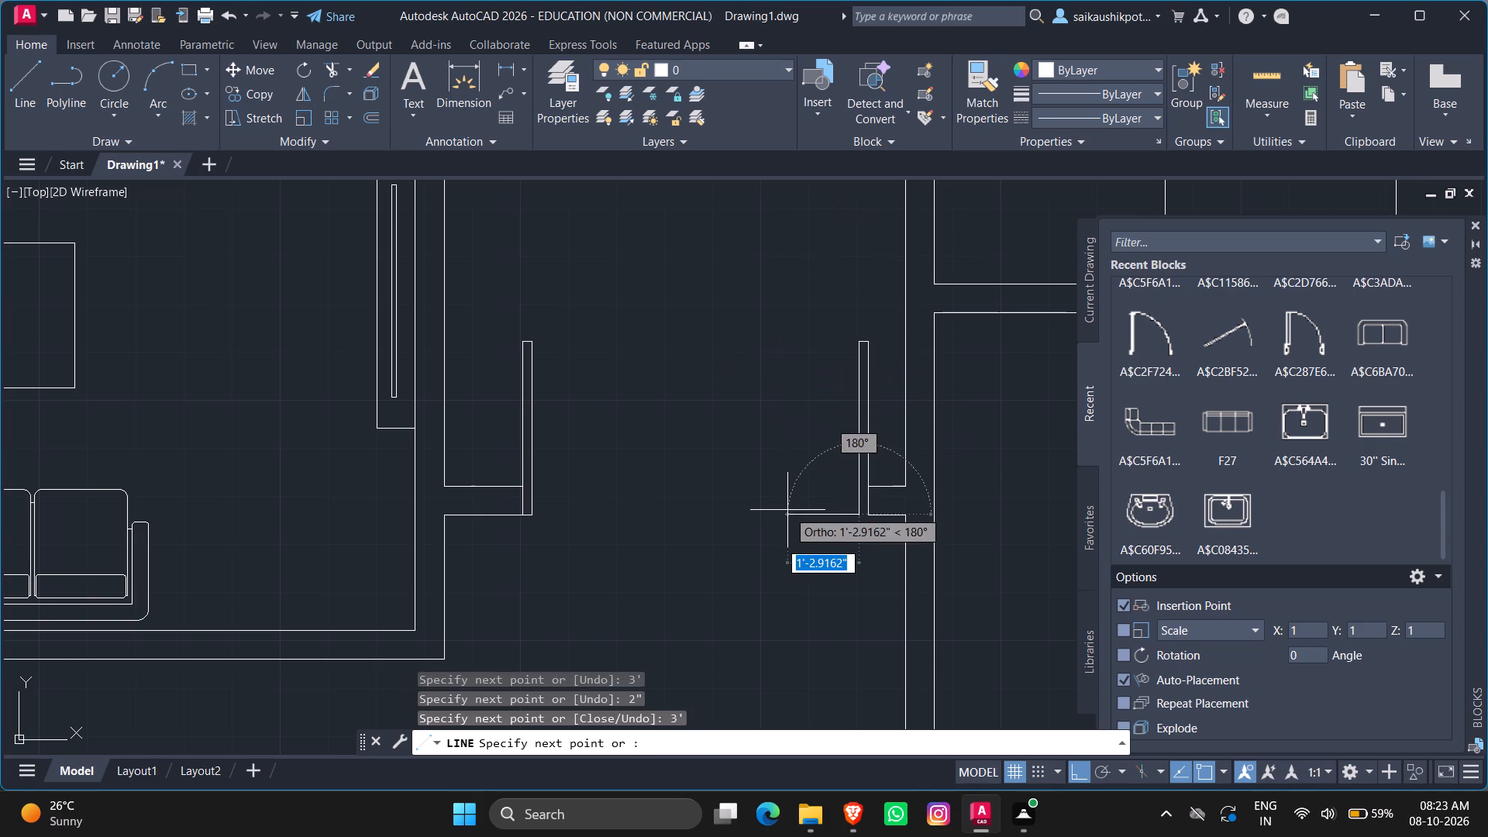
{"action": "scroll", "coordinate": [826, 504], "scroll_direction": "up", "scroll_amount": 3}
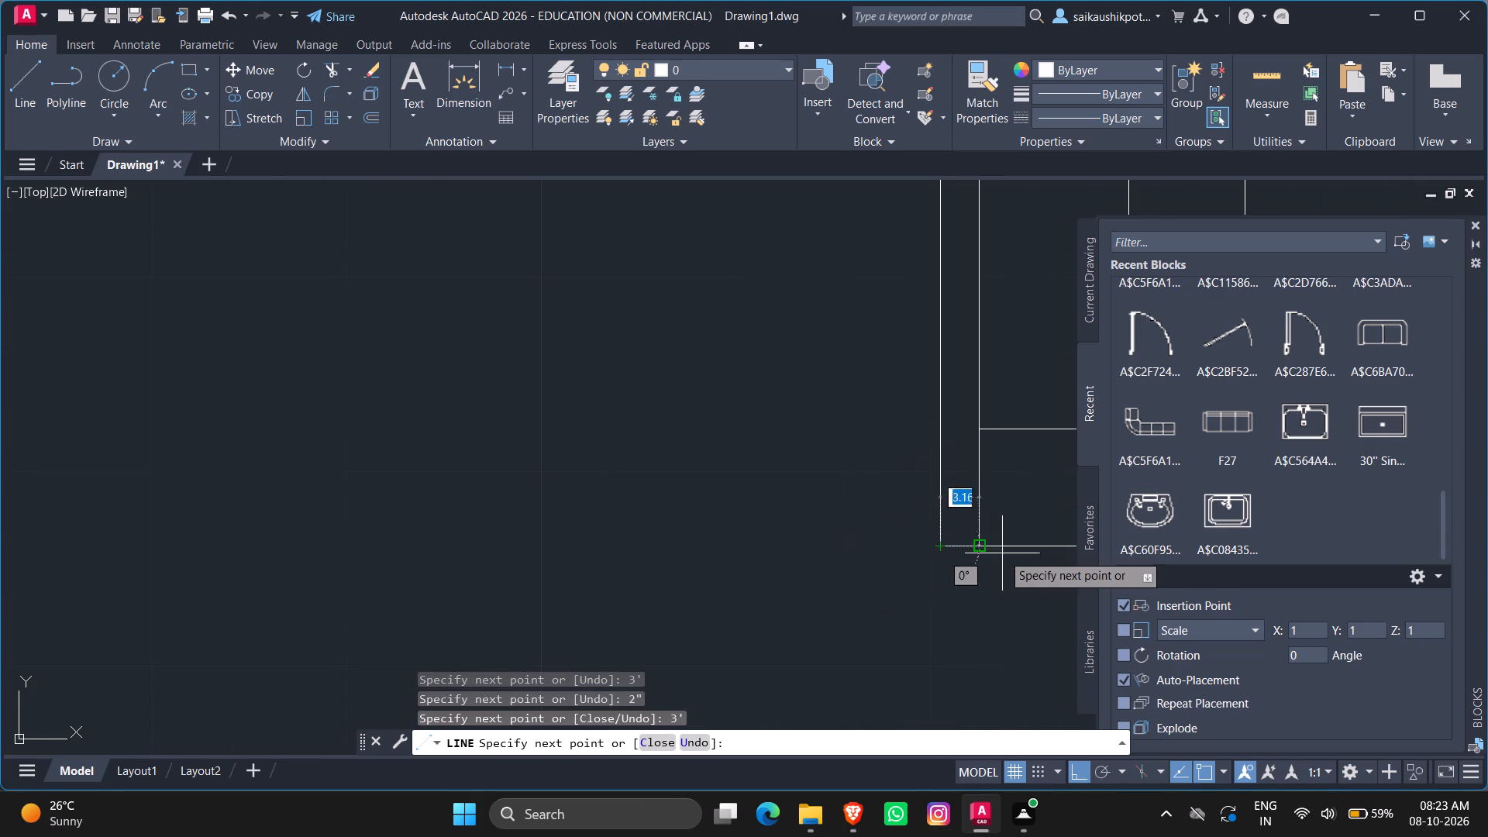
{"action": "left_click", "coordinate": [979, 545]}
{"action": "key", "text": "Escape"}
Measure the clear distance between the inner edges of the two door leaves.
{"action": "scroll", "coordinate": [937, 560], "scroll_direction": "down", "scroll_amount": 3}
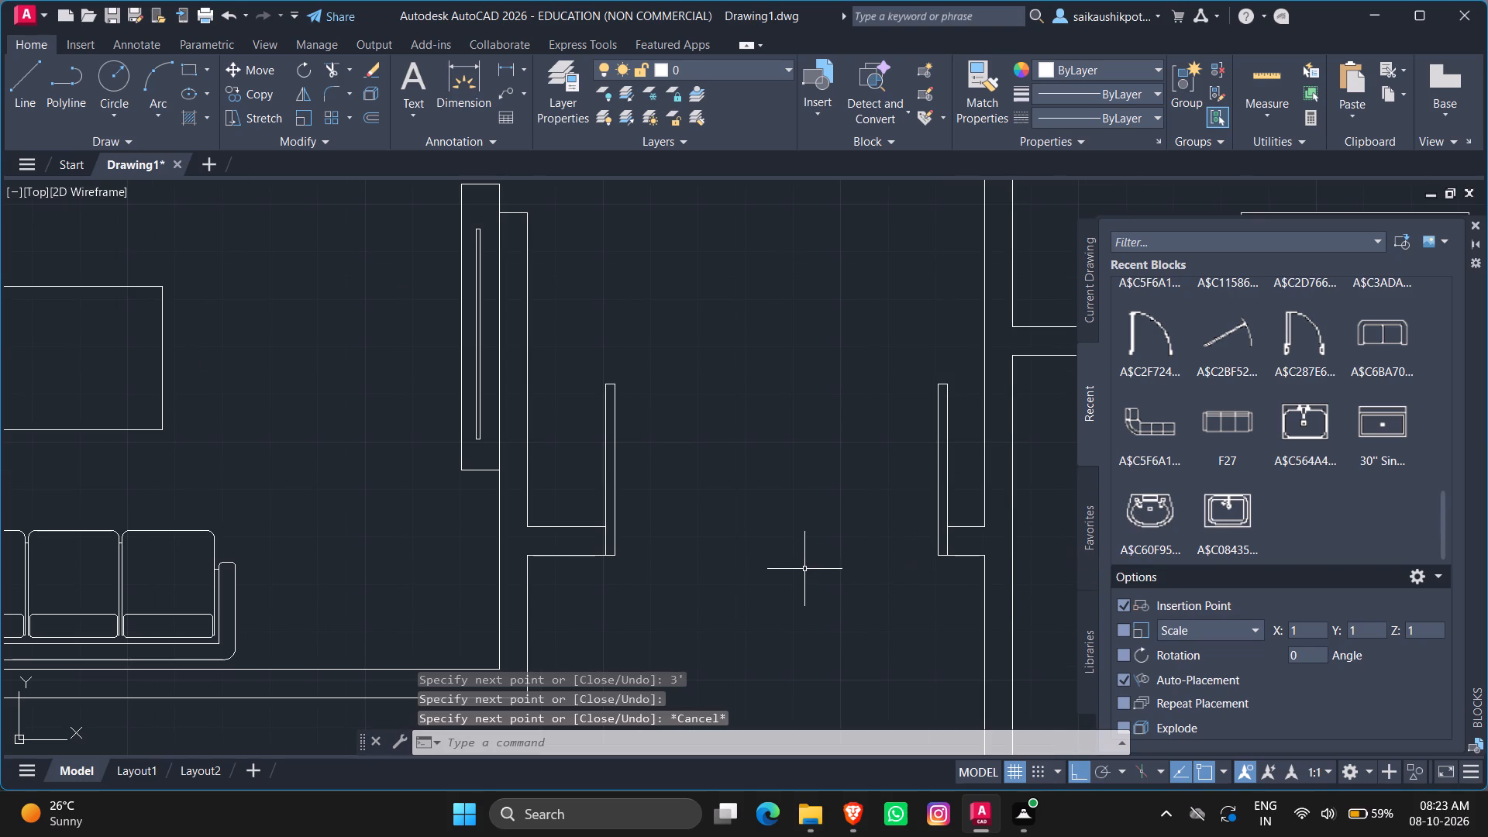
{"action": "left_click", "coordinate": [1261, 78]}
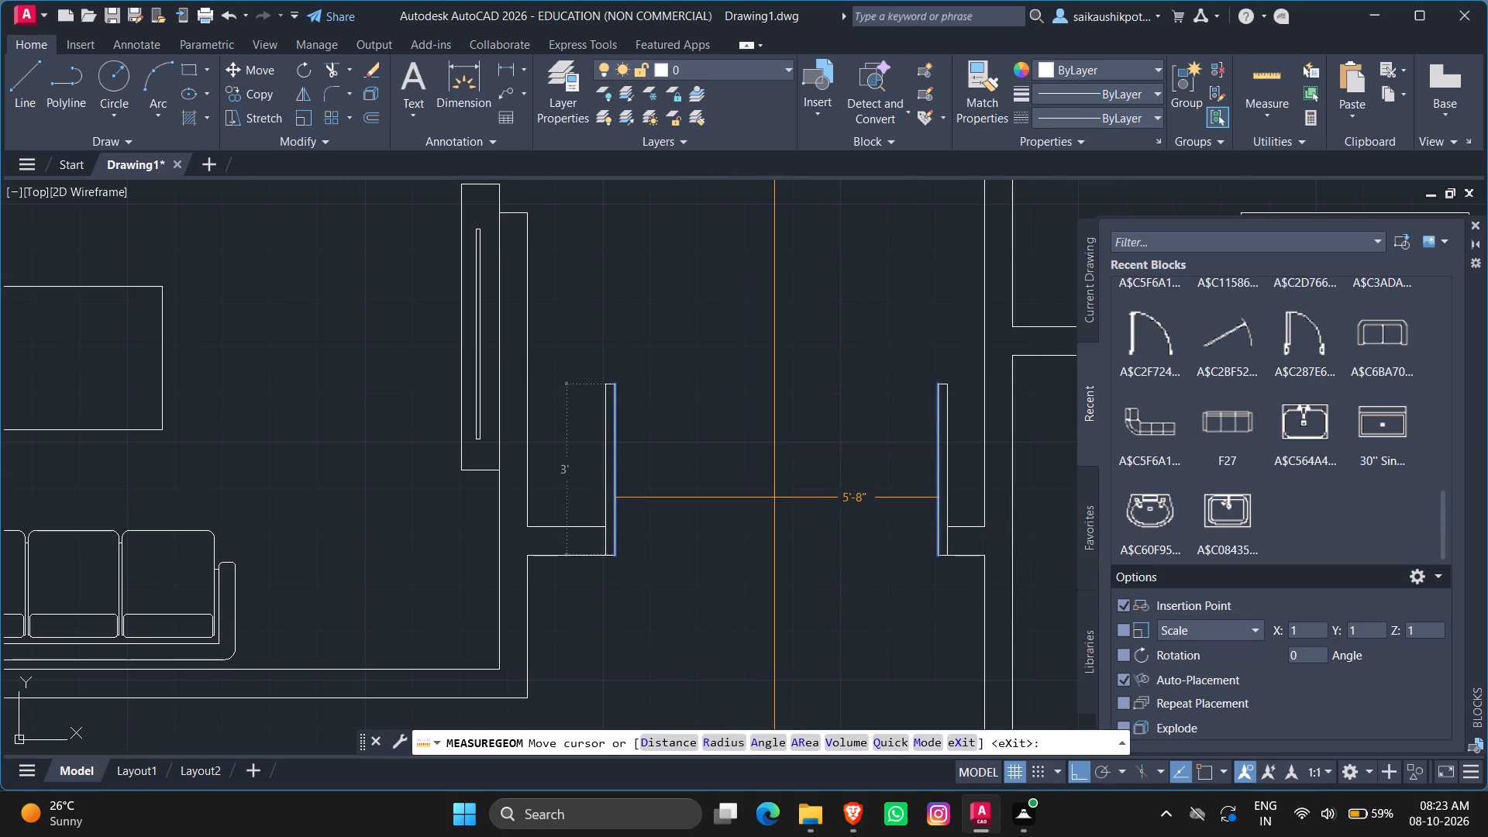
{"action": "key", "text": "Escape"}
{"action": "key", "text": "Escape"}
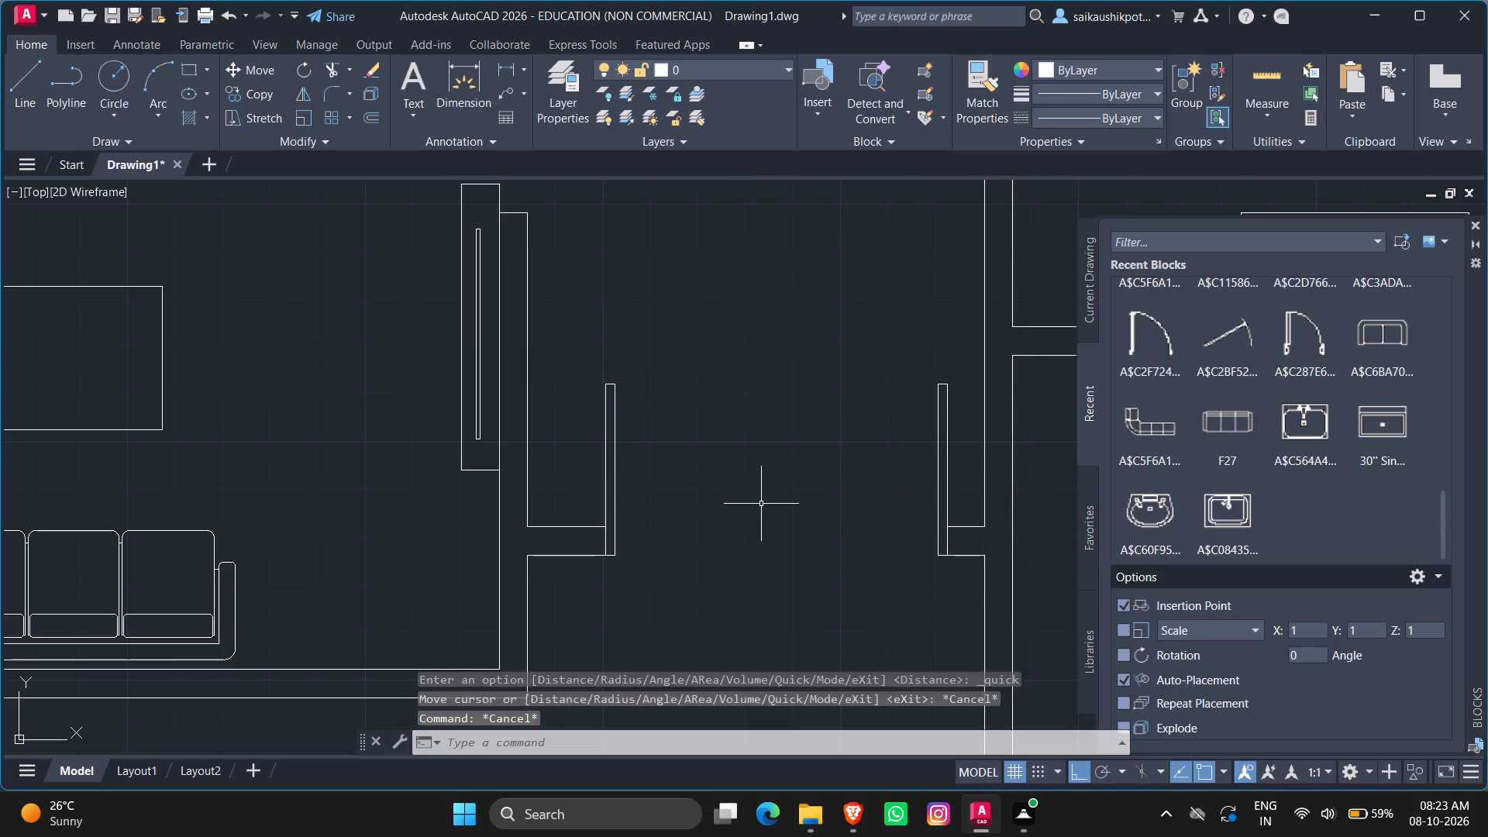
{"action": "key", "text": "Escape"}
{"action": "key", "text": "Escape"}
Offset the left door leaf's inner edge 2'9" to the right as a centre guide line.
{"action": "key", "text": "o"}
{"action": "key", "text": "Return"}
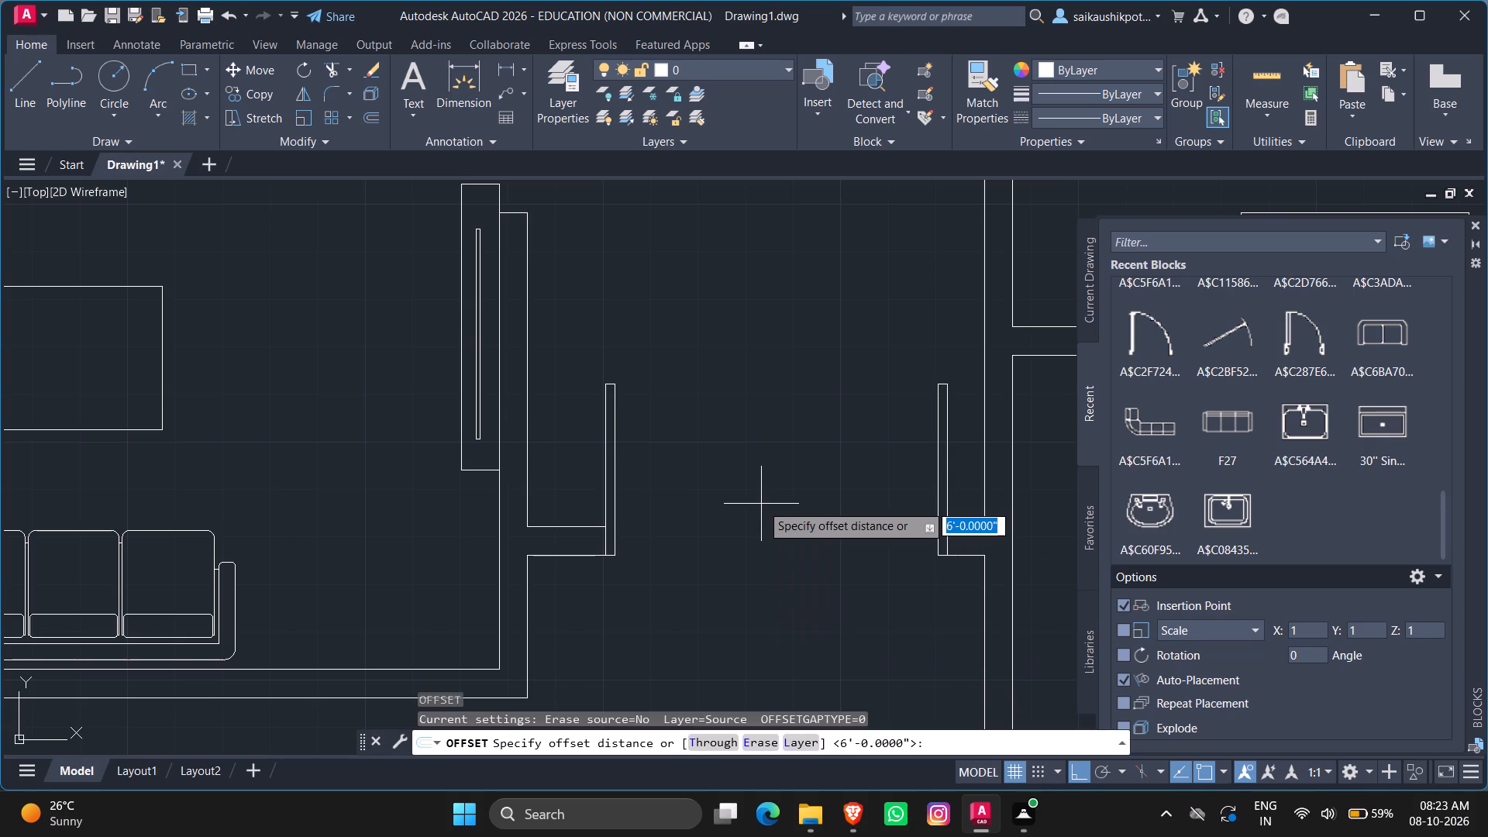
{"action": "key", "text": "2"}
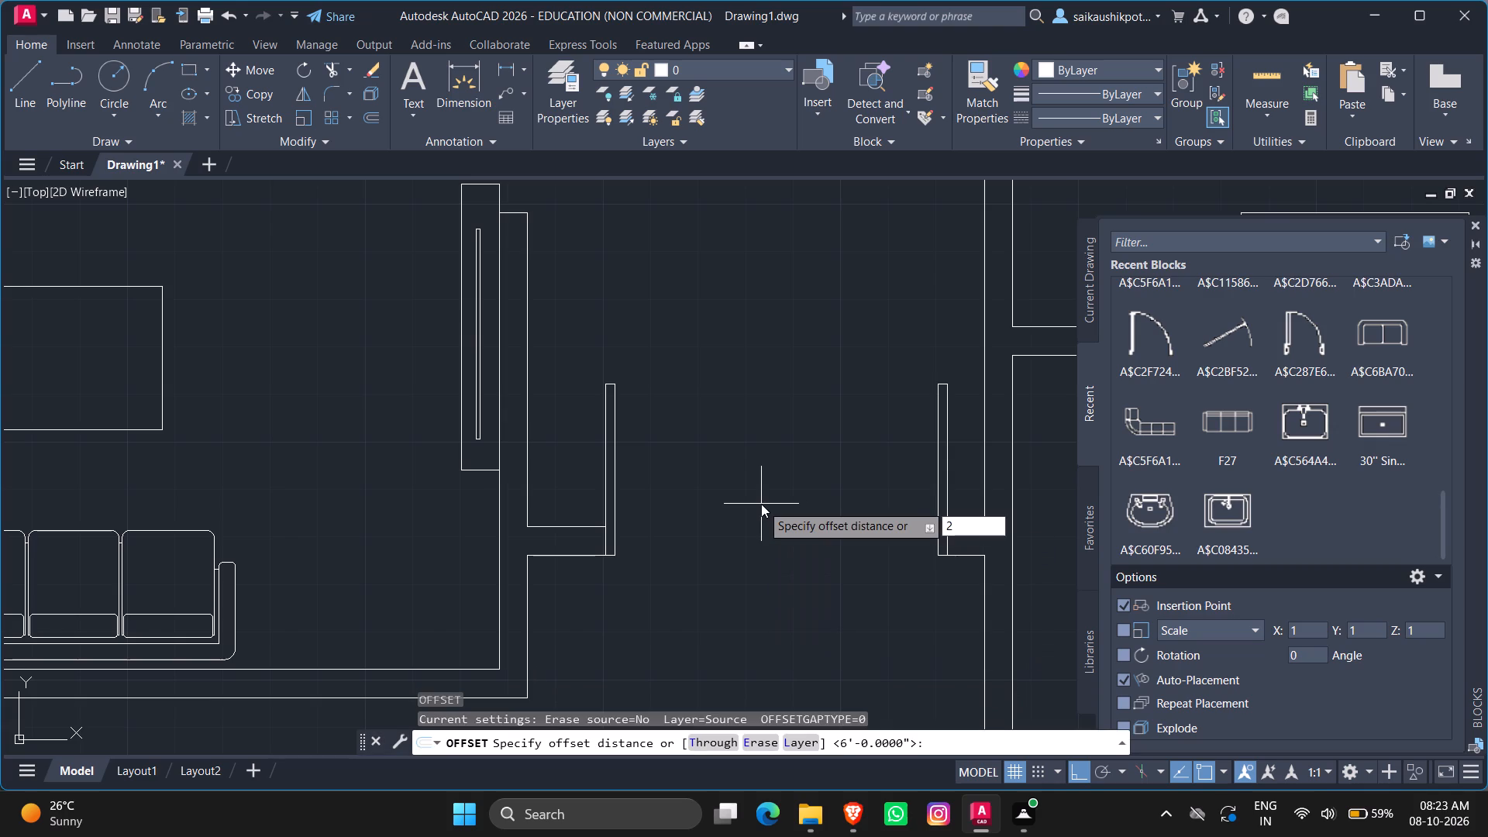
{"action": "key", "text": "apostrophe"}
{"action": "type", "text": "9\""}
{"action": "key", "text": "Return"}
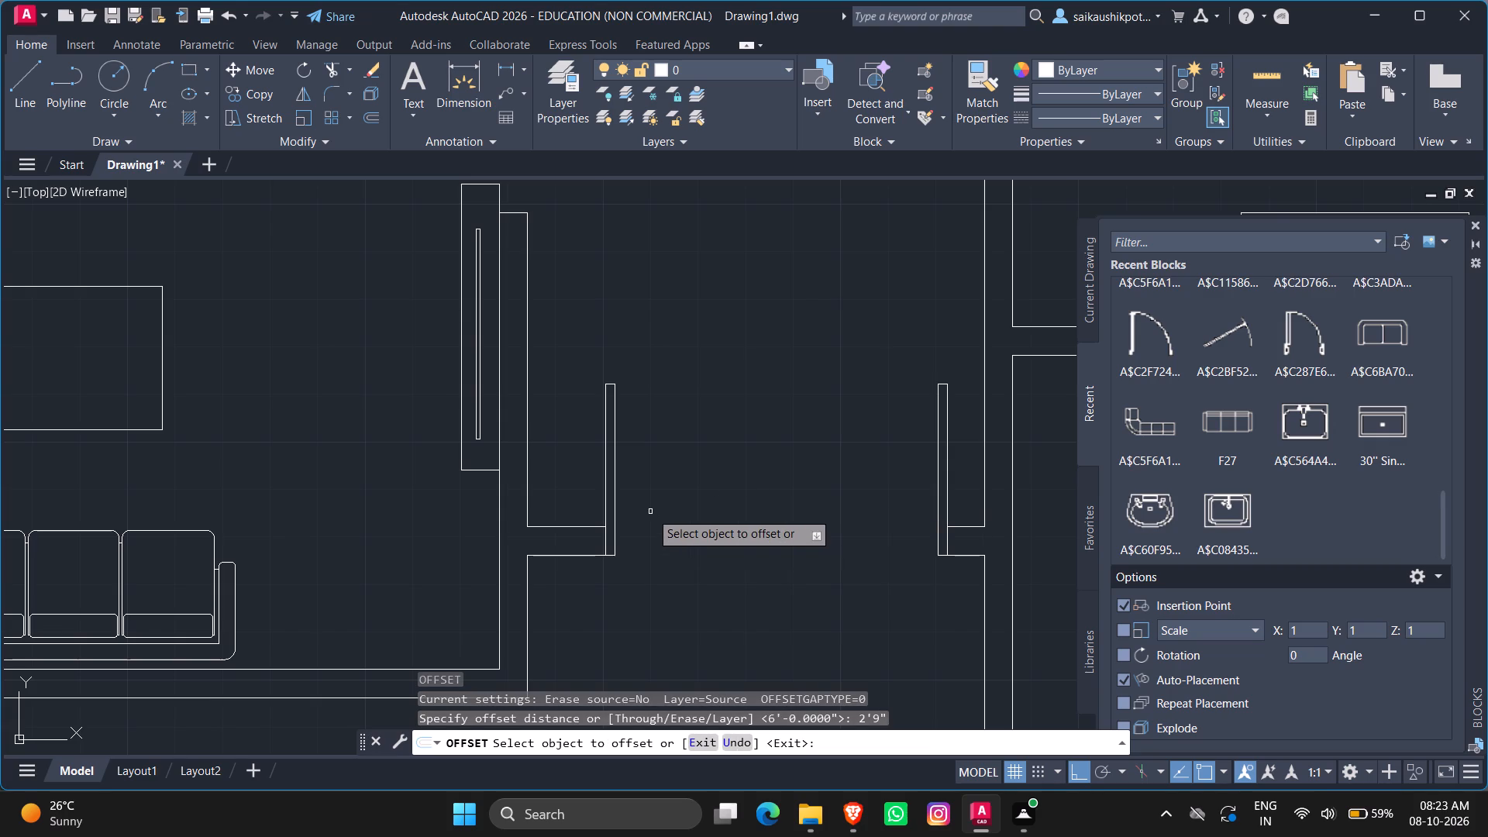
{"action": "left_click", "coordinate": [616, 495]}
{"action": "left_click", "coordinate": [842, 527]}
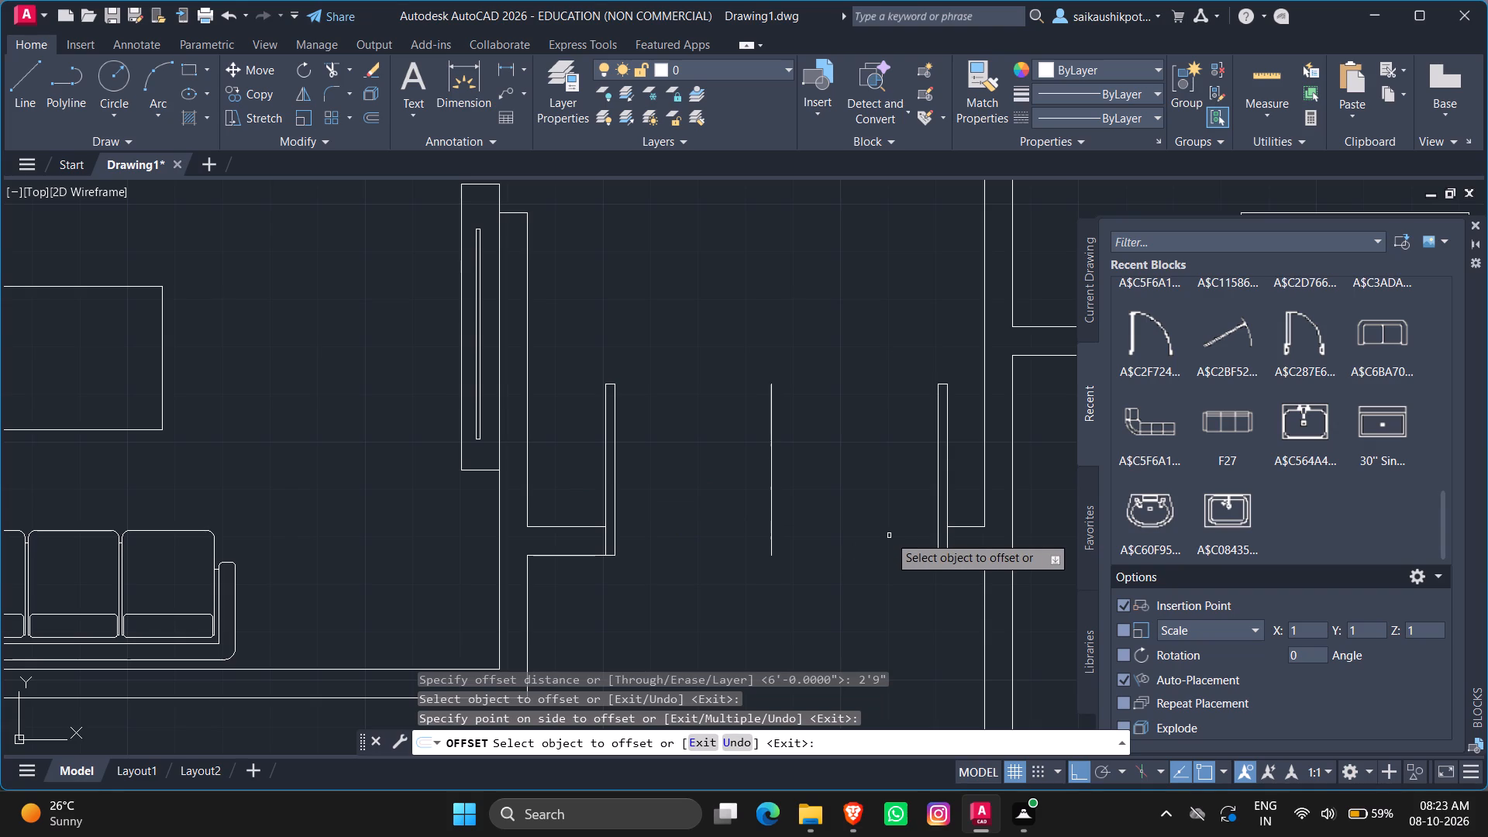
{"action": "key", "text": "Escape"}
{"action": "key", "text": "Escape"}
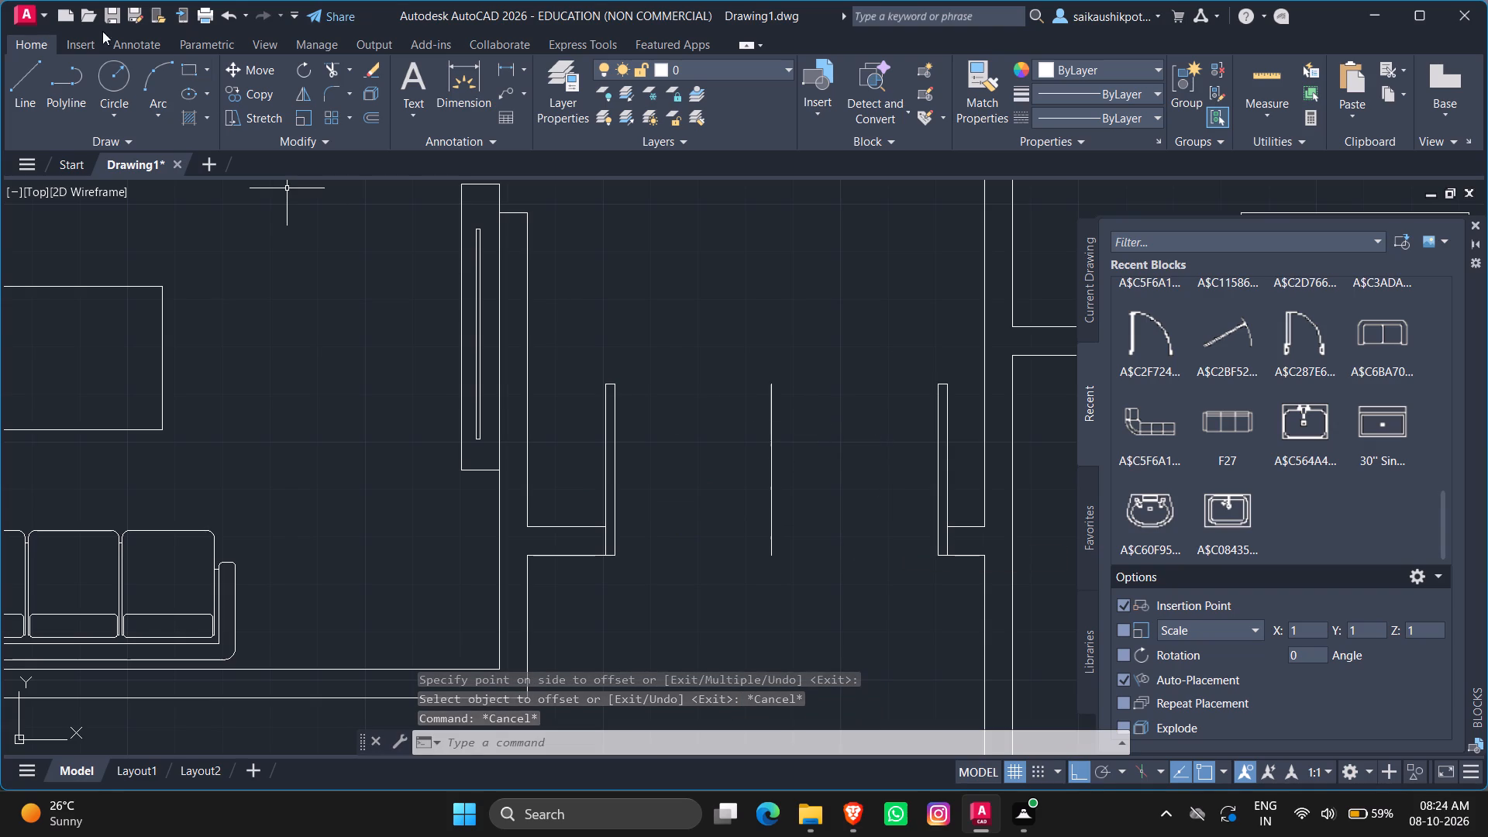
With Ortho off, draw a three-point swing arc from the guide line's lower end to the left leaf's upper inner corner.
{"action": "left_click", "coordinate": [157, 72]}
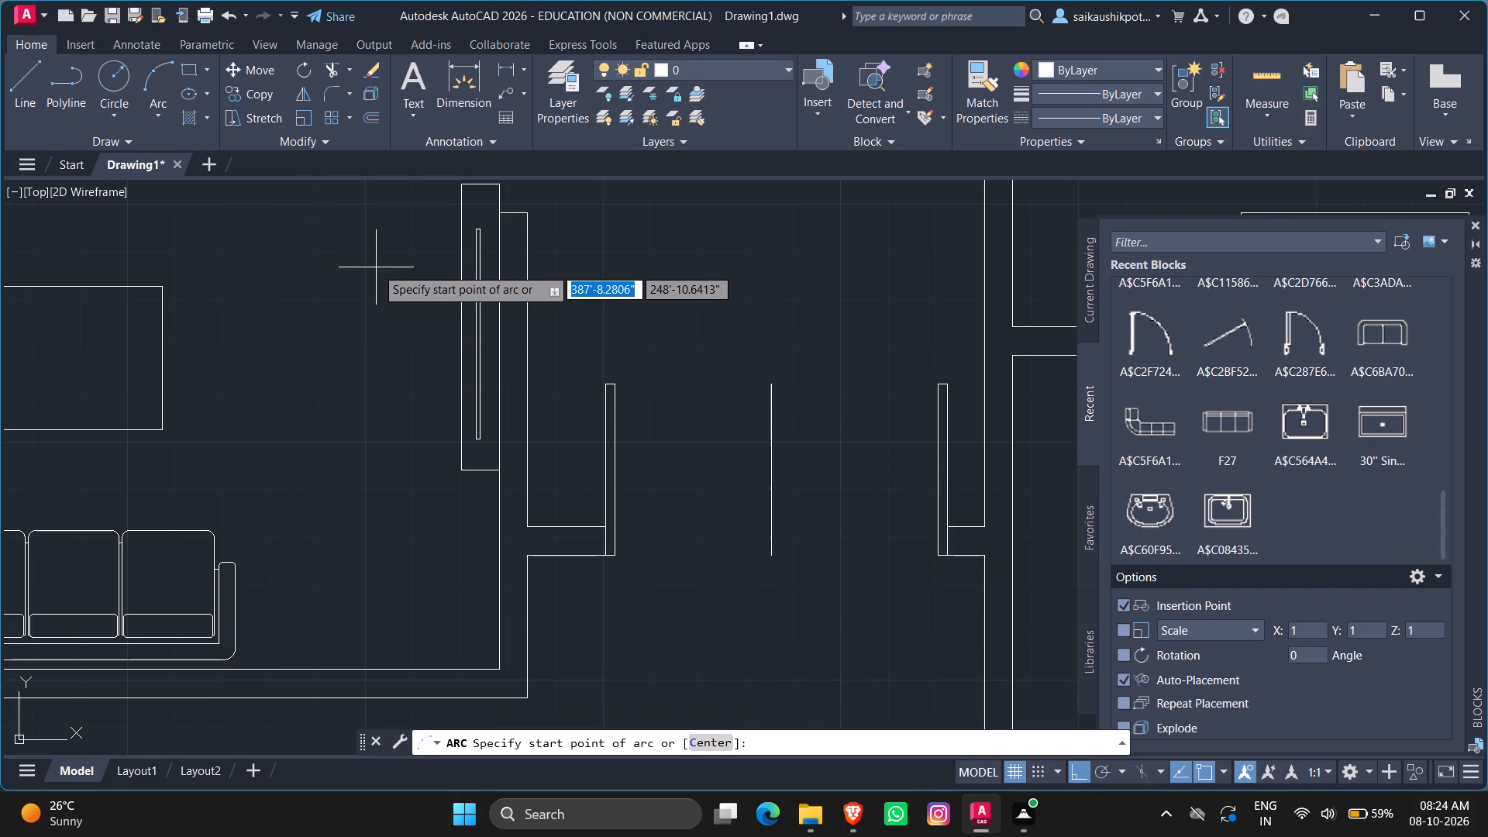
{"action": "key", "text": "F8"}
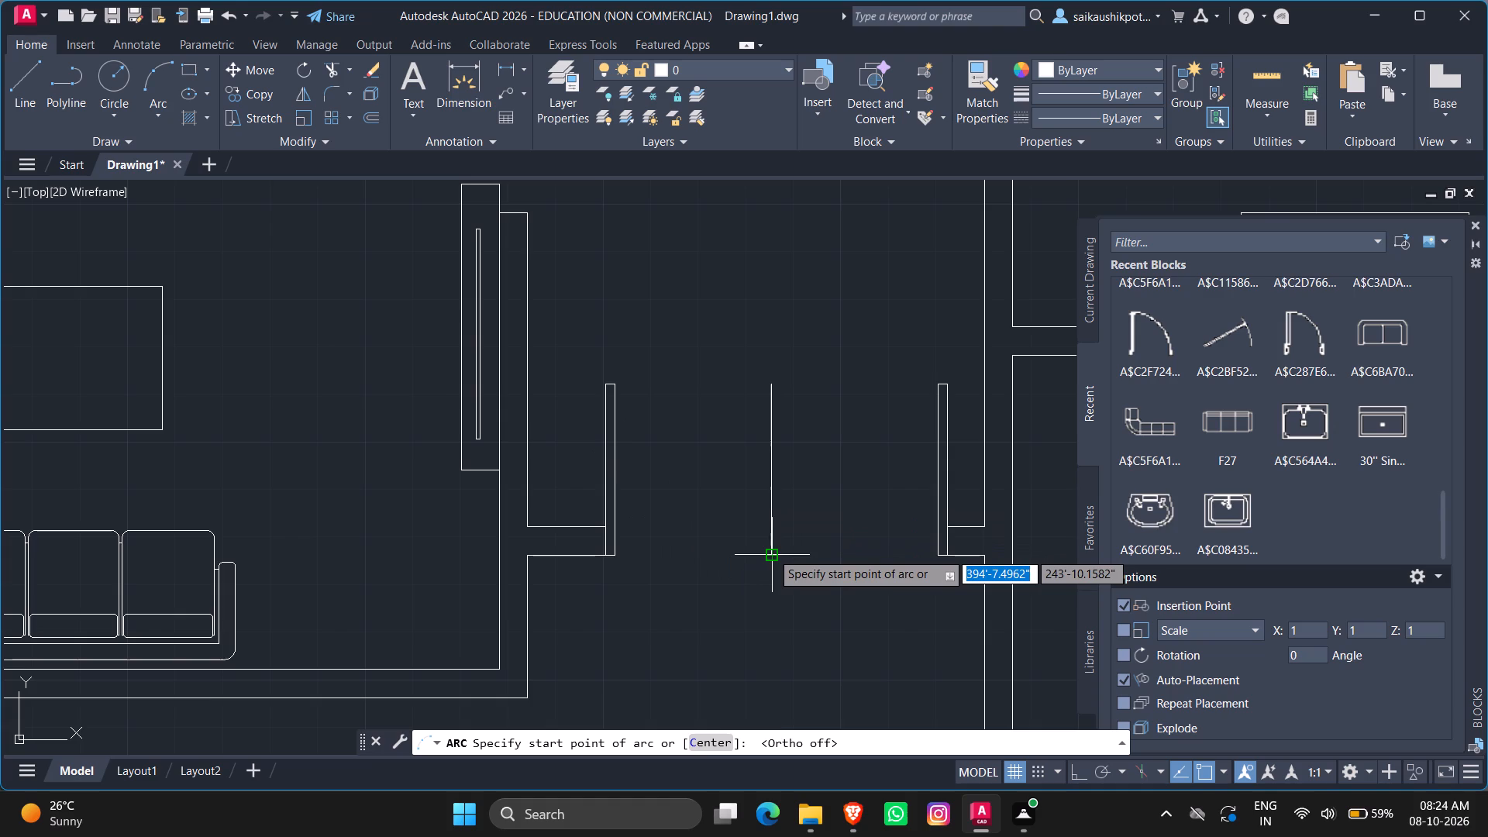
{"action": "left_click", "coordinate": [771, 552]}
{"action": "left_click", "coordinate": [694, 440]}
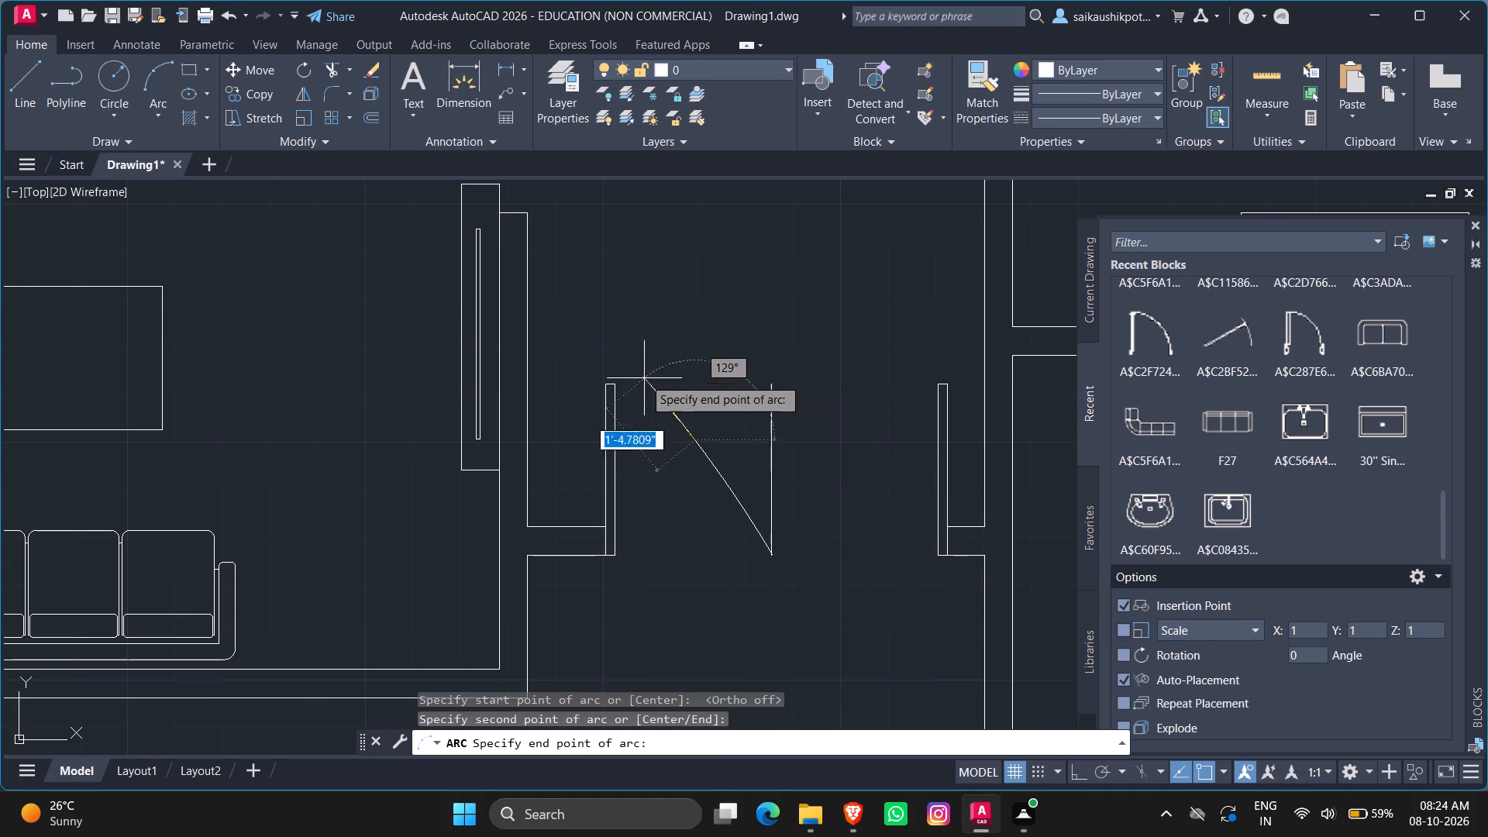
{"action": "left_click", "coordinate": [618, 380]}
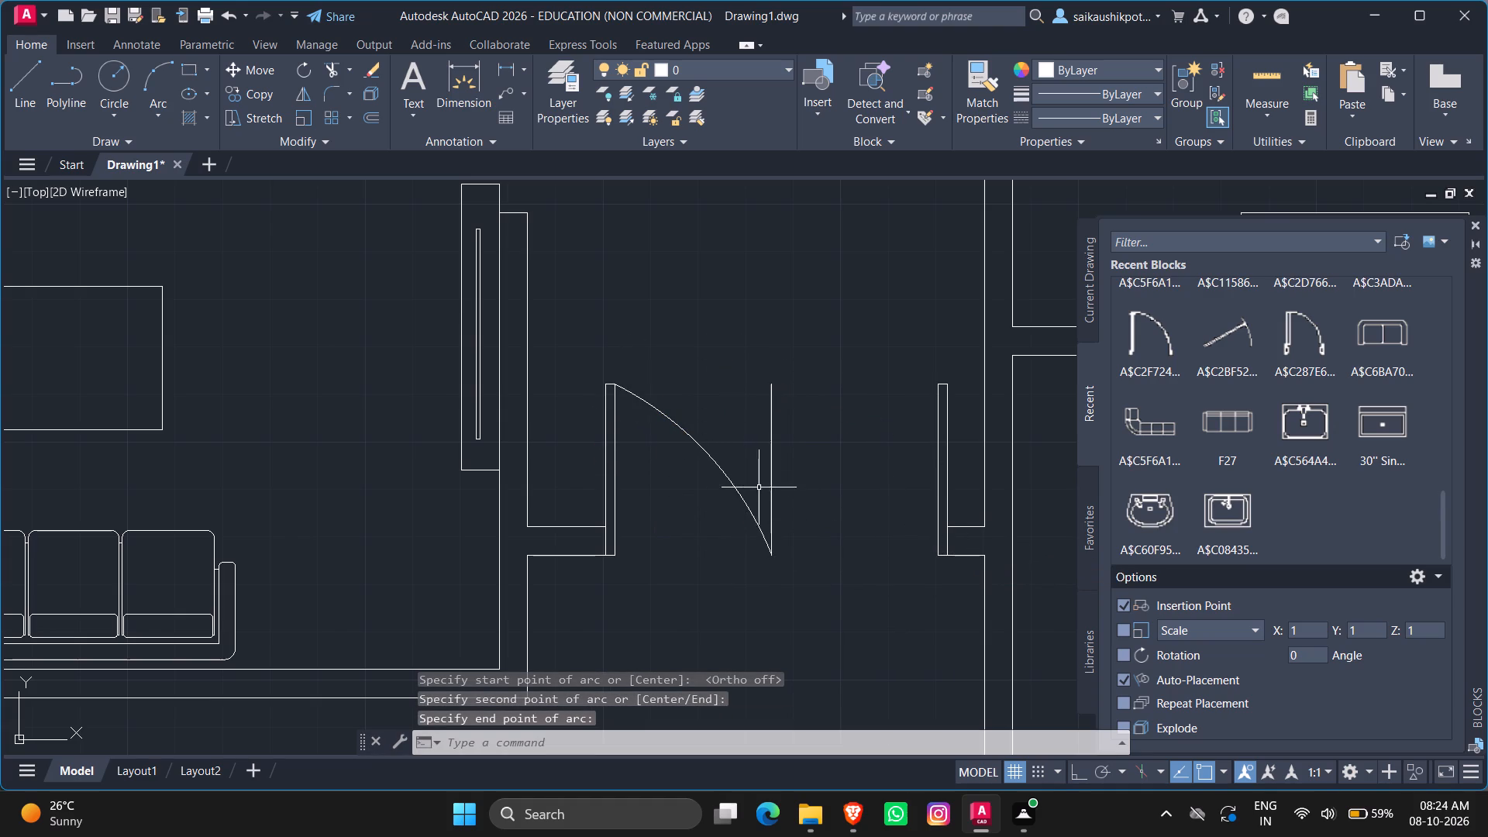
Draw a three-point swing arc from the guide line's lower end to the right leaf's upper inner corner.
{"action": "left_click", "coordinate": [163, 64]}
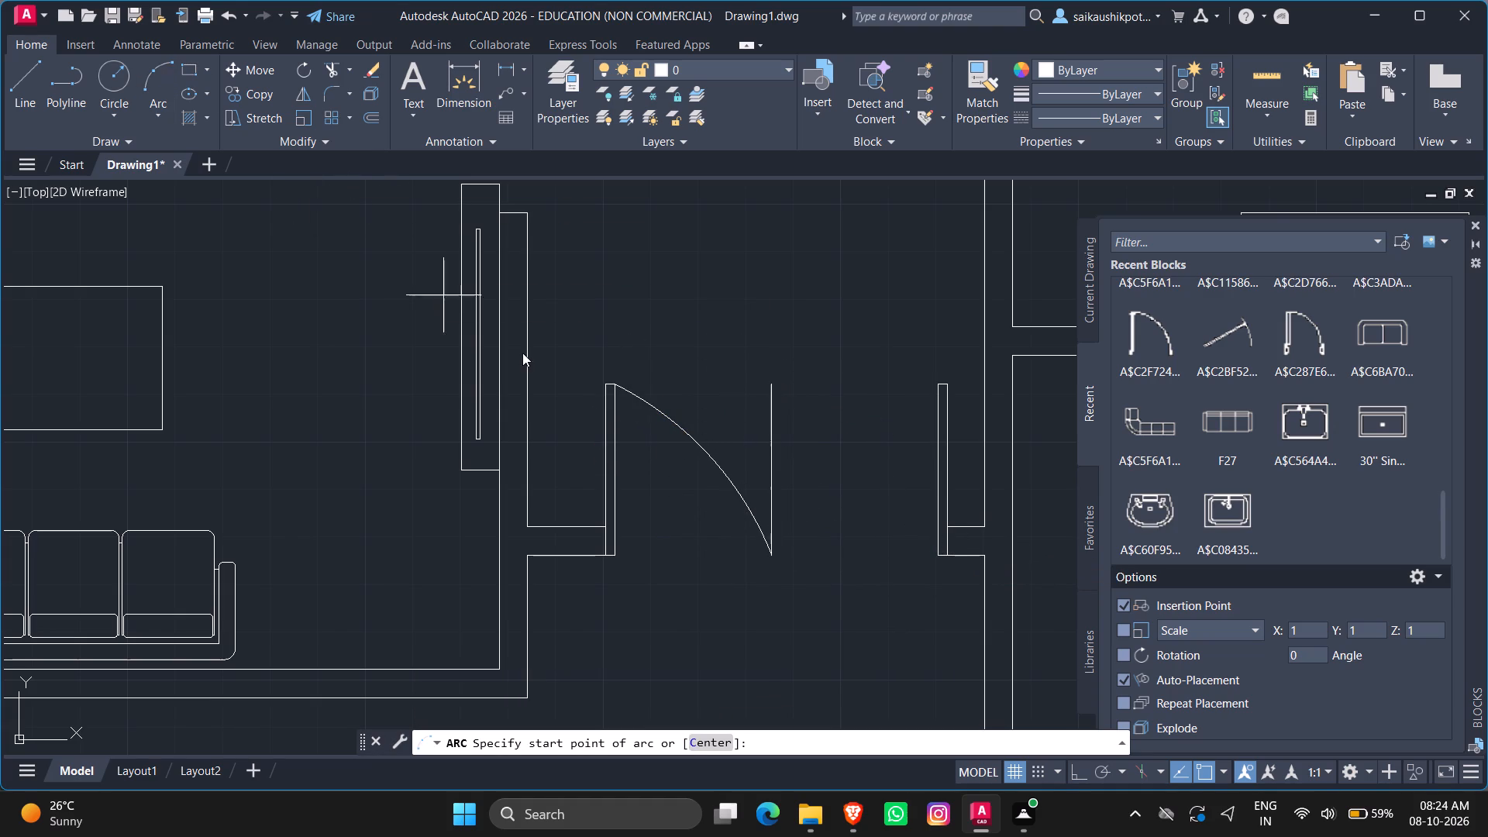
{"action": "left_click", "coordinate": [776, 550]}
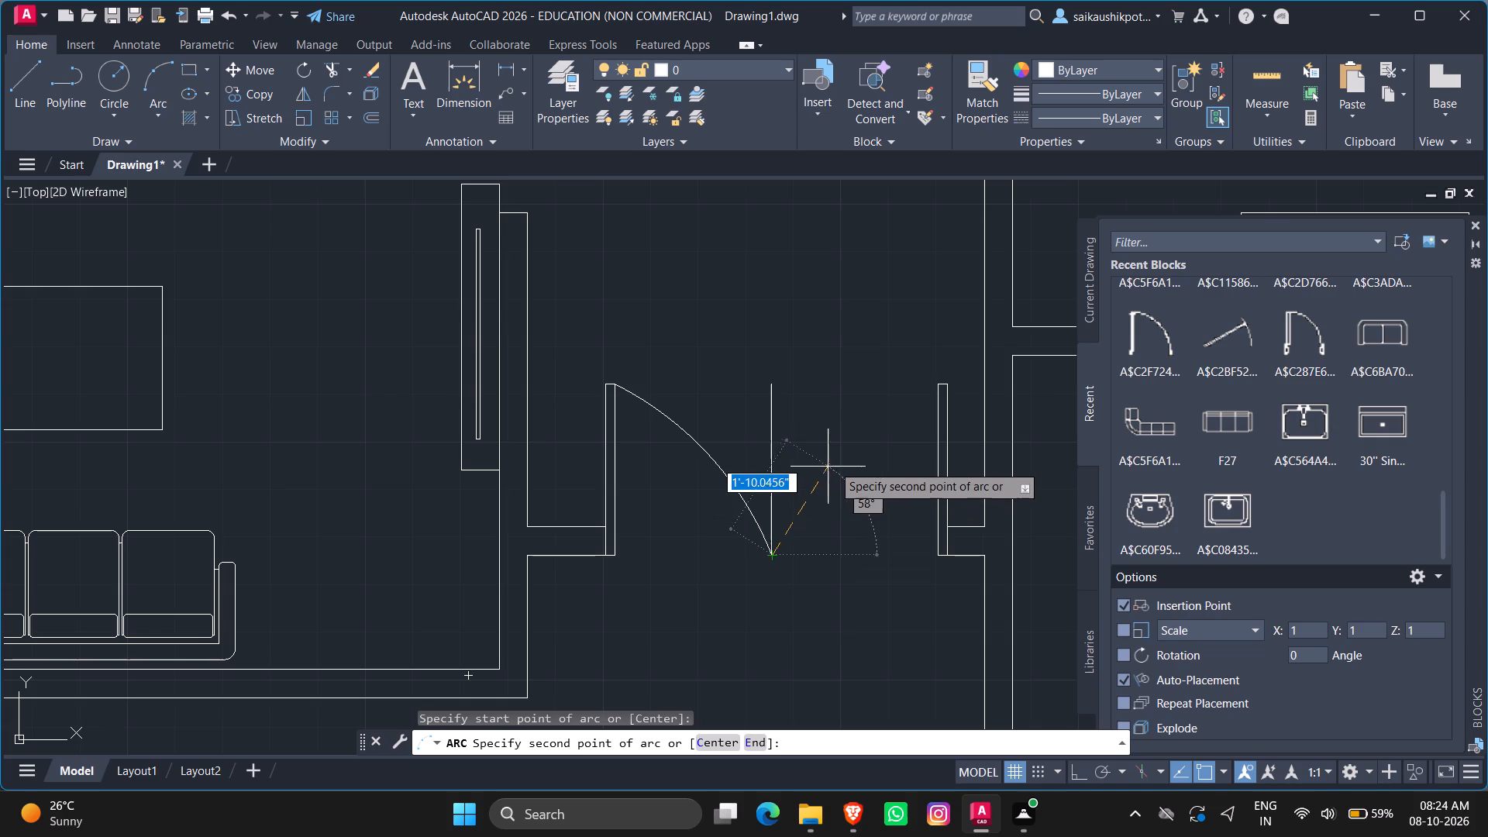
{"action": "left_click", "coordinate": [842, 446]}
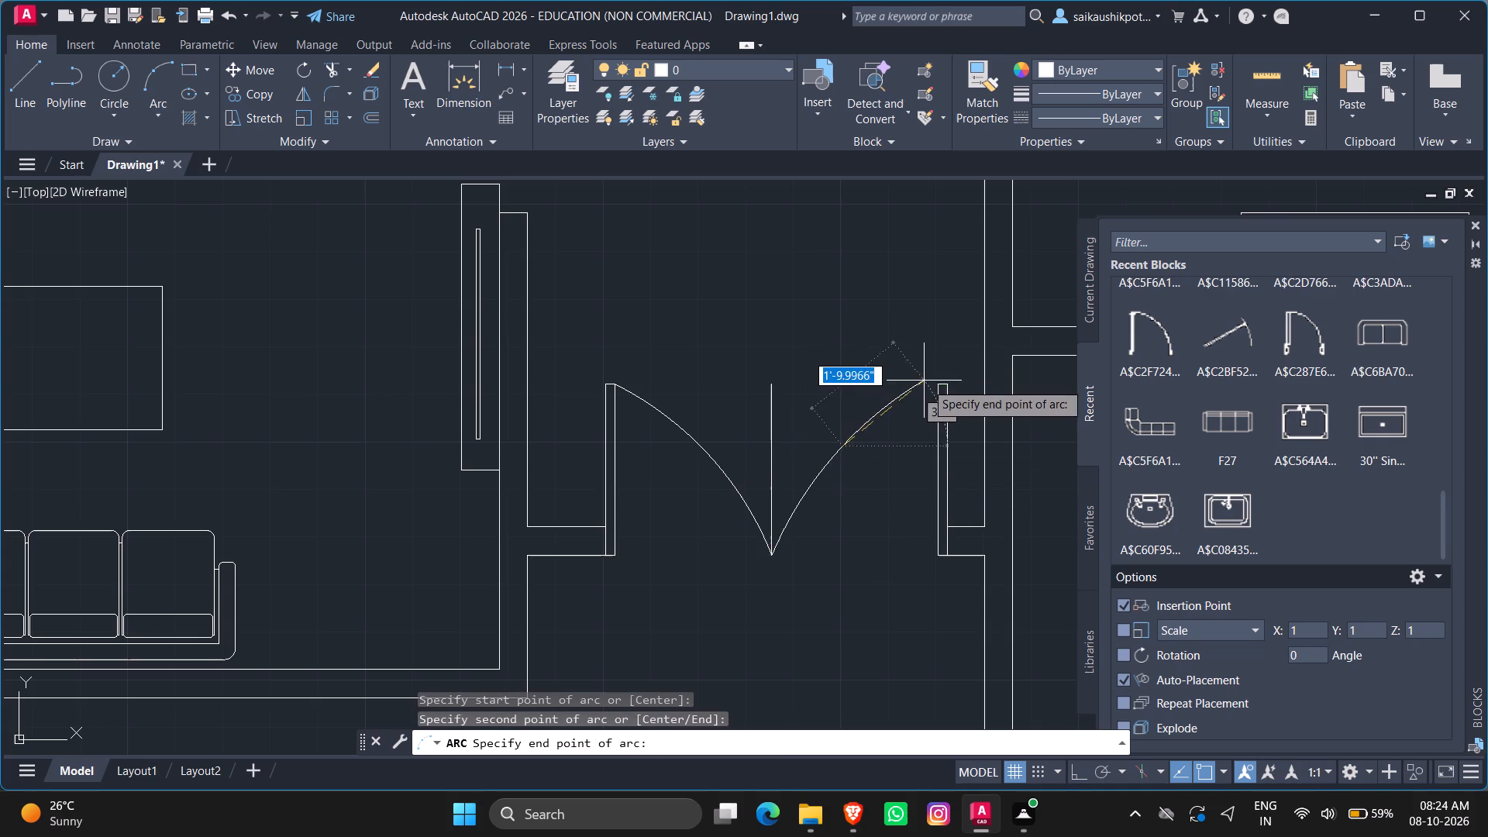
{"action": "left_click", "coordinate": [935, 385]}
Stretch the right swing arc's midpoint outward until the arc sweeps about 90°.
{"action": "left_click_drag", "start_coordinate": [888, 470], "coordinate": [874, 457]}
{"action": "left_click", "coordinate": [842, 410]}
{"action": "scroll", "coordinate": [845, 456], "scroll_direction": "up", "scroll_amount": 2}
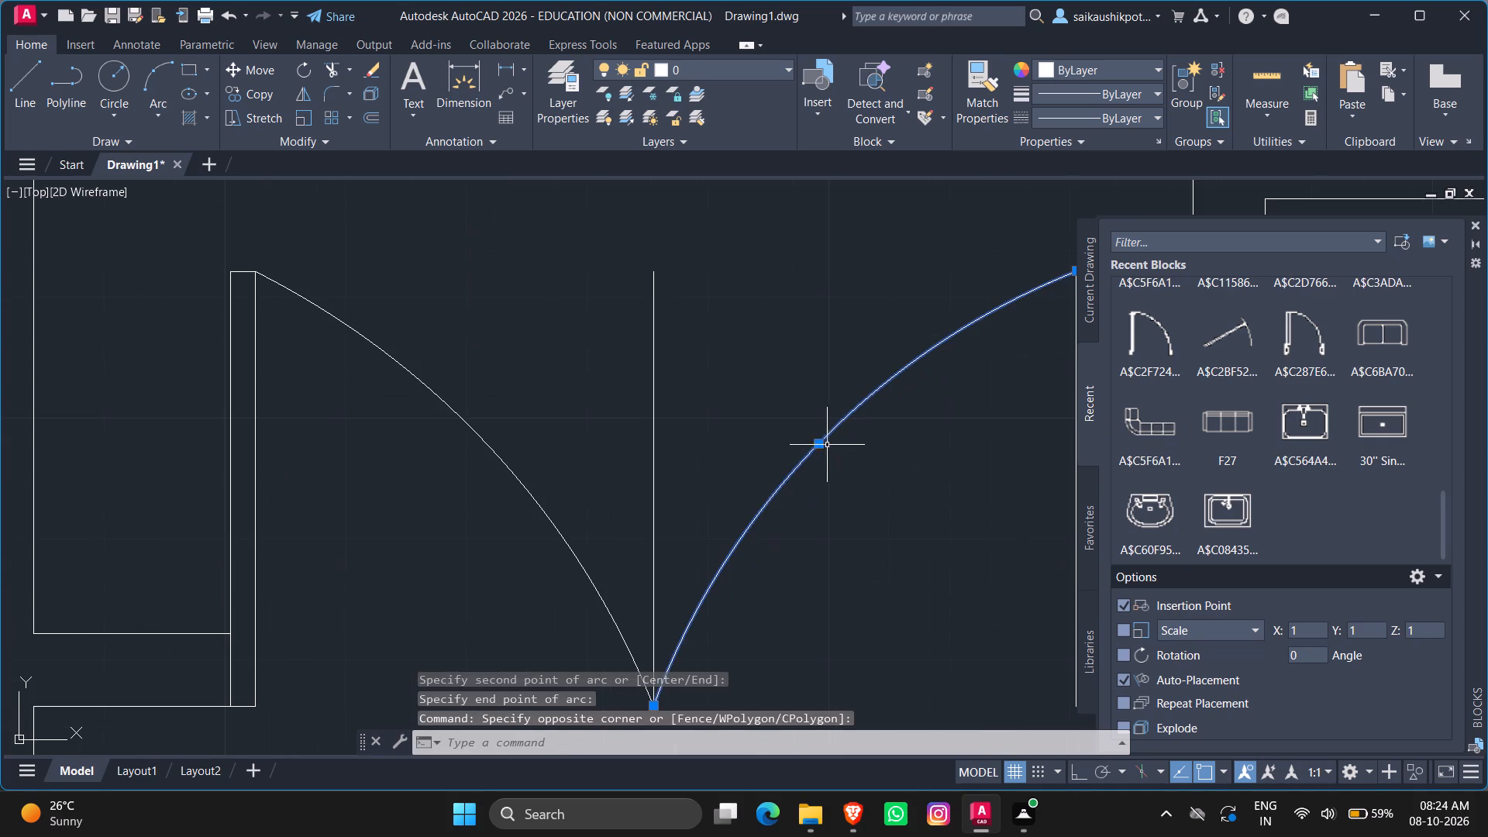
{"action": "left_click", "coordinate": [821, 444]}
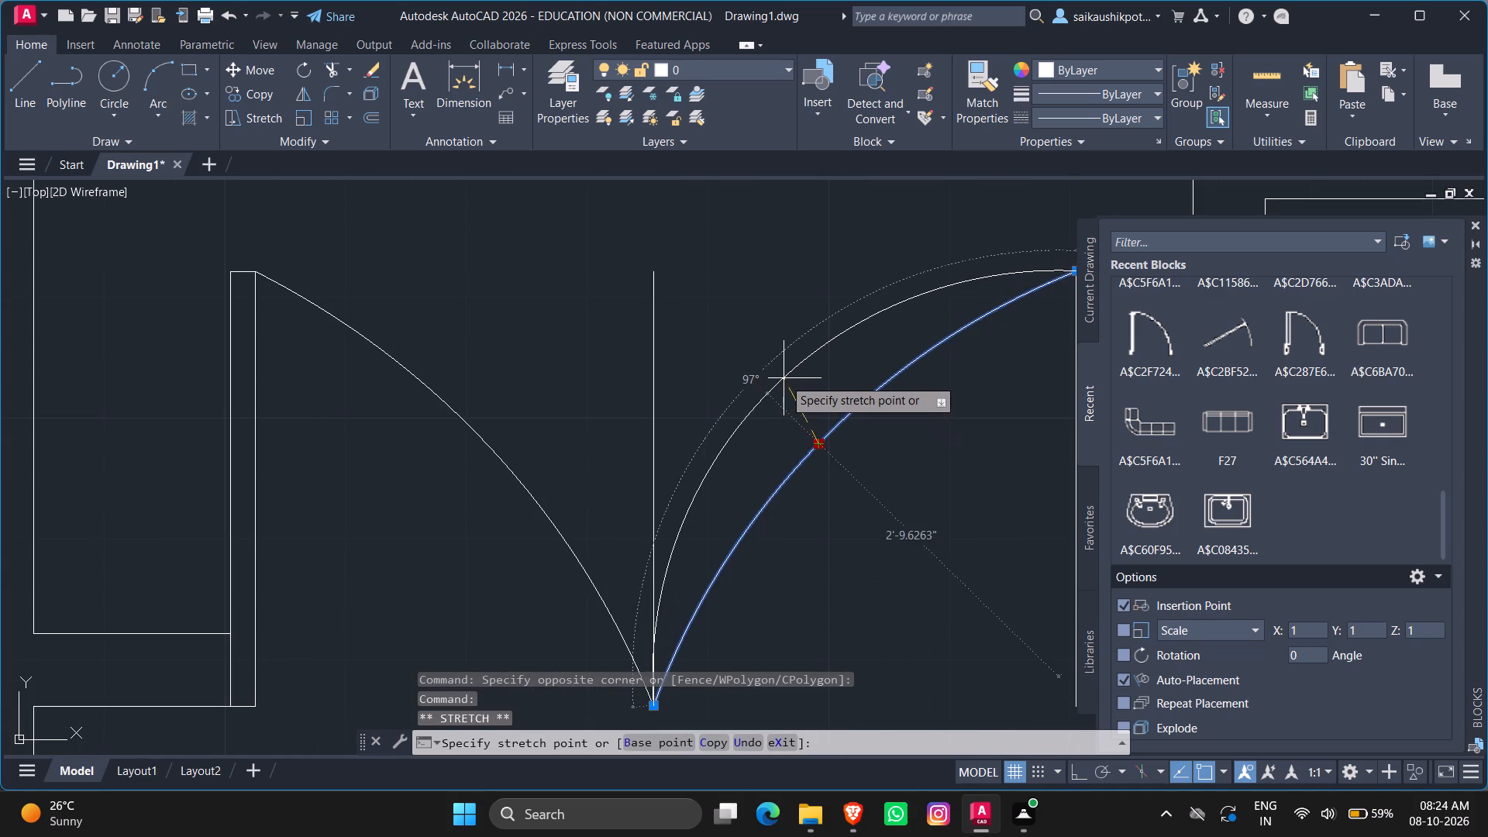
{"action": "scroll", "coordinate": [790, 384], "scroll_direction": "up", "scroll_amount": 2}
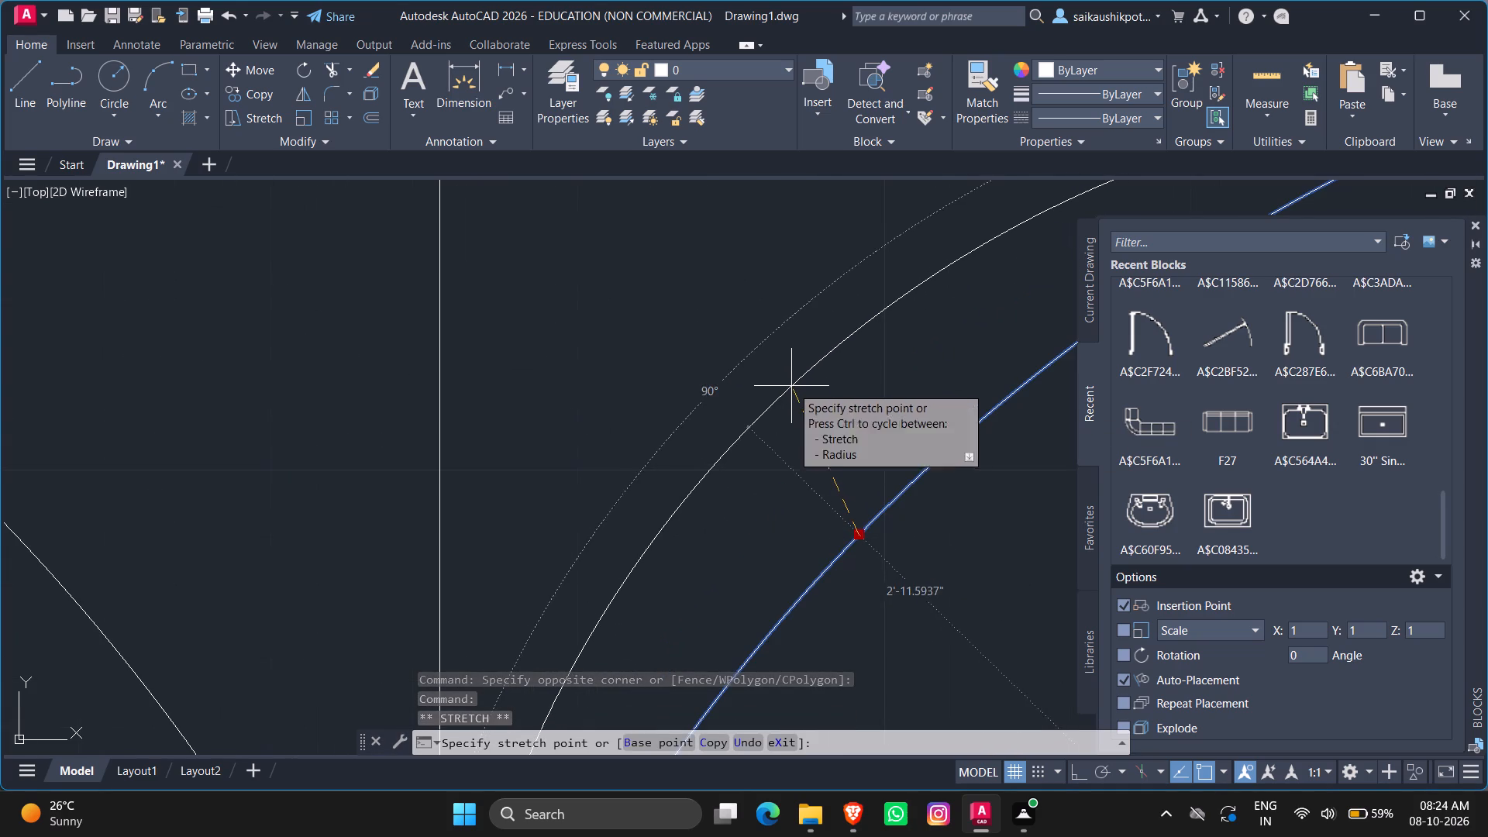
{"action": "left_click", "coordinate": [790, 384]}
{"action": "scroll", "coordinate": [790, 383], "scroll_direction": "down", "scroll_amount": 2}
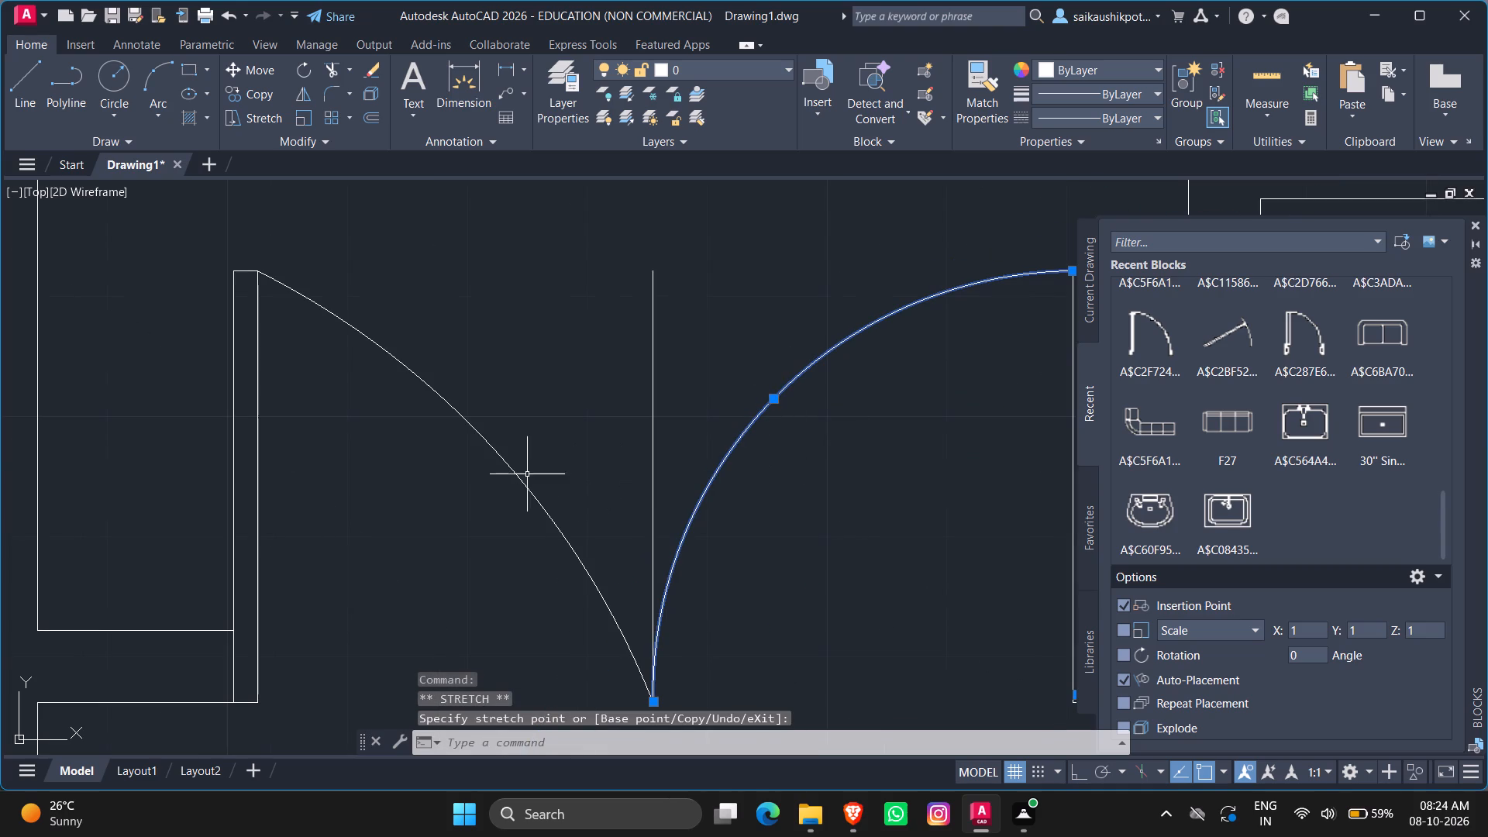
Stretch the left swing arc's midpoint outward until the arc sweeps about 90°.
{"action": "left_click", "coordinate": [527, 474]}
{"action": "left_click", "coordinate": [494, 492]}
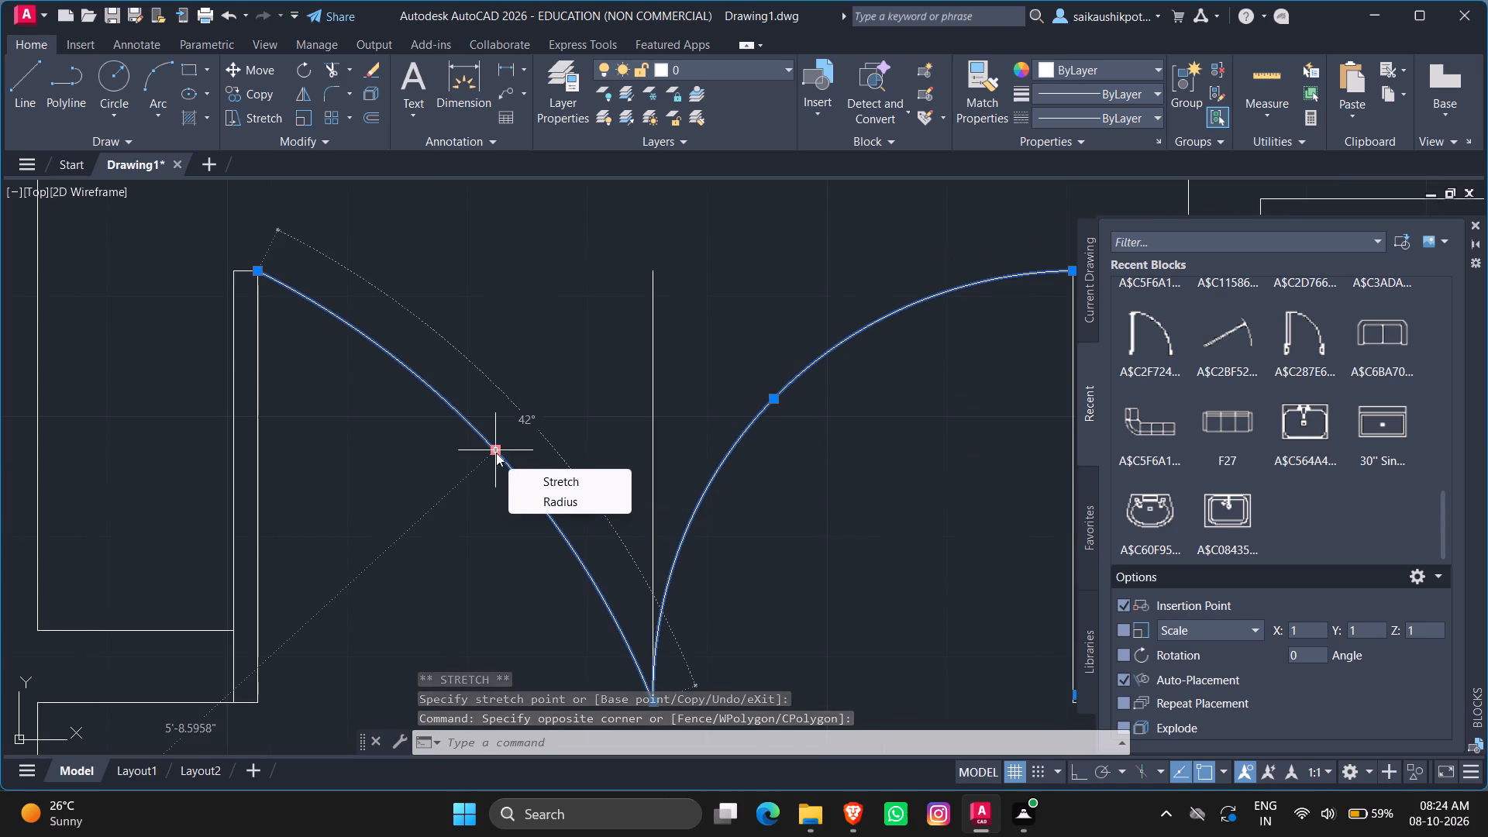
{"action": "left_click", "coordinate": [496, 453]}
{"action": "scroll", "coordinate": [513, 434], "scroll_direction": "up", "scroll_amount": 2}
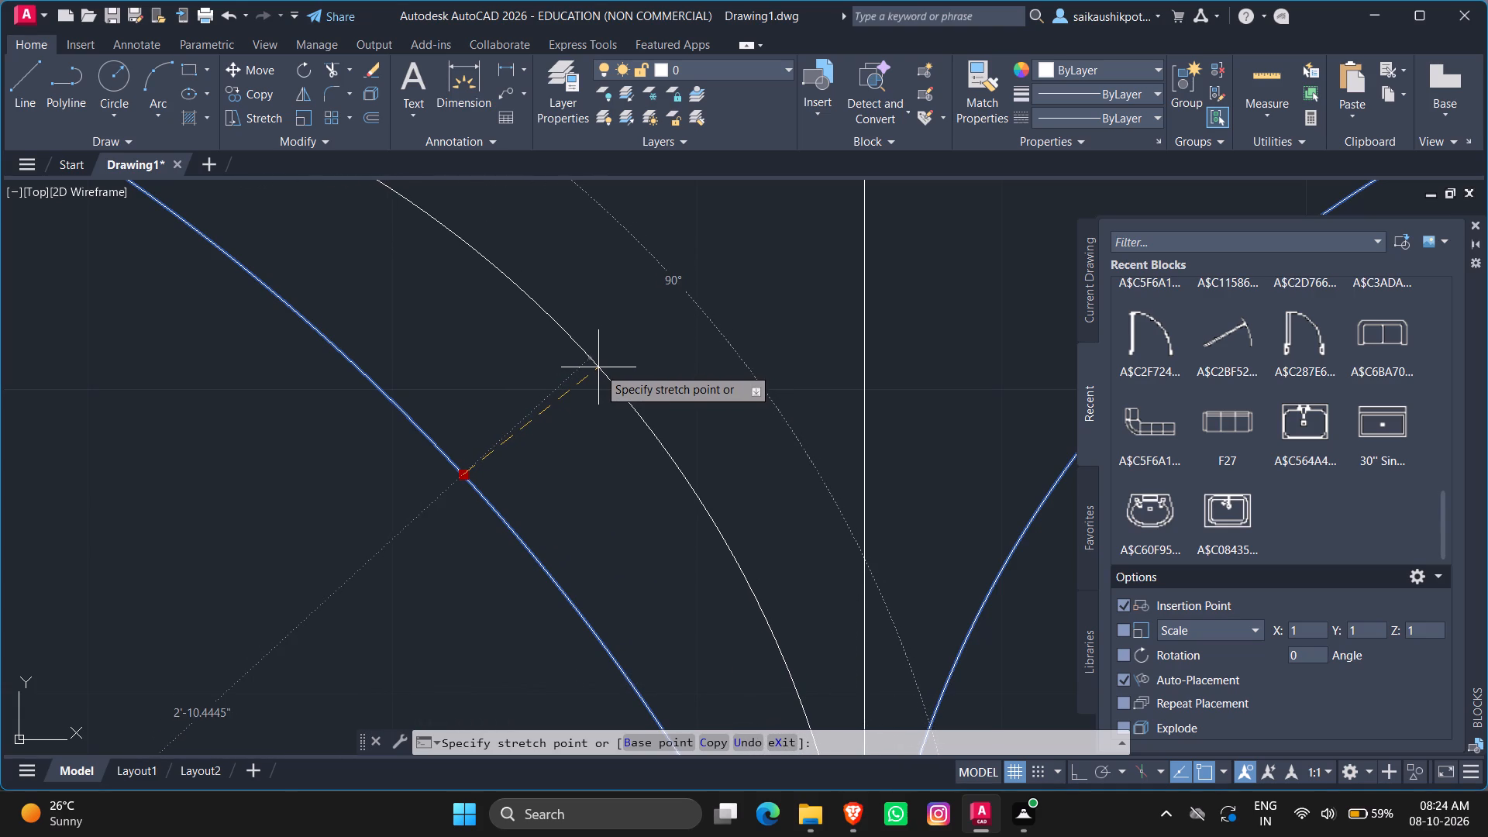
{"action": "left_click", "coordinate": [598, 367]}
{"action": "scroll", "coordinate": [598, 367], "scroll_direction": "down", "scroll_amount": 2}
{"action": "key", "text": "Escape"}
{"action": "key", "text": "Escape"}
{"action": "key", "text": "Escape"}
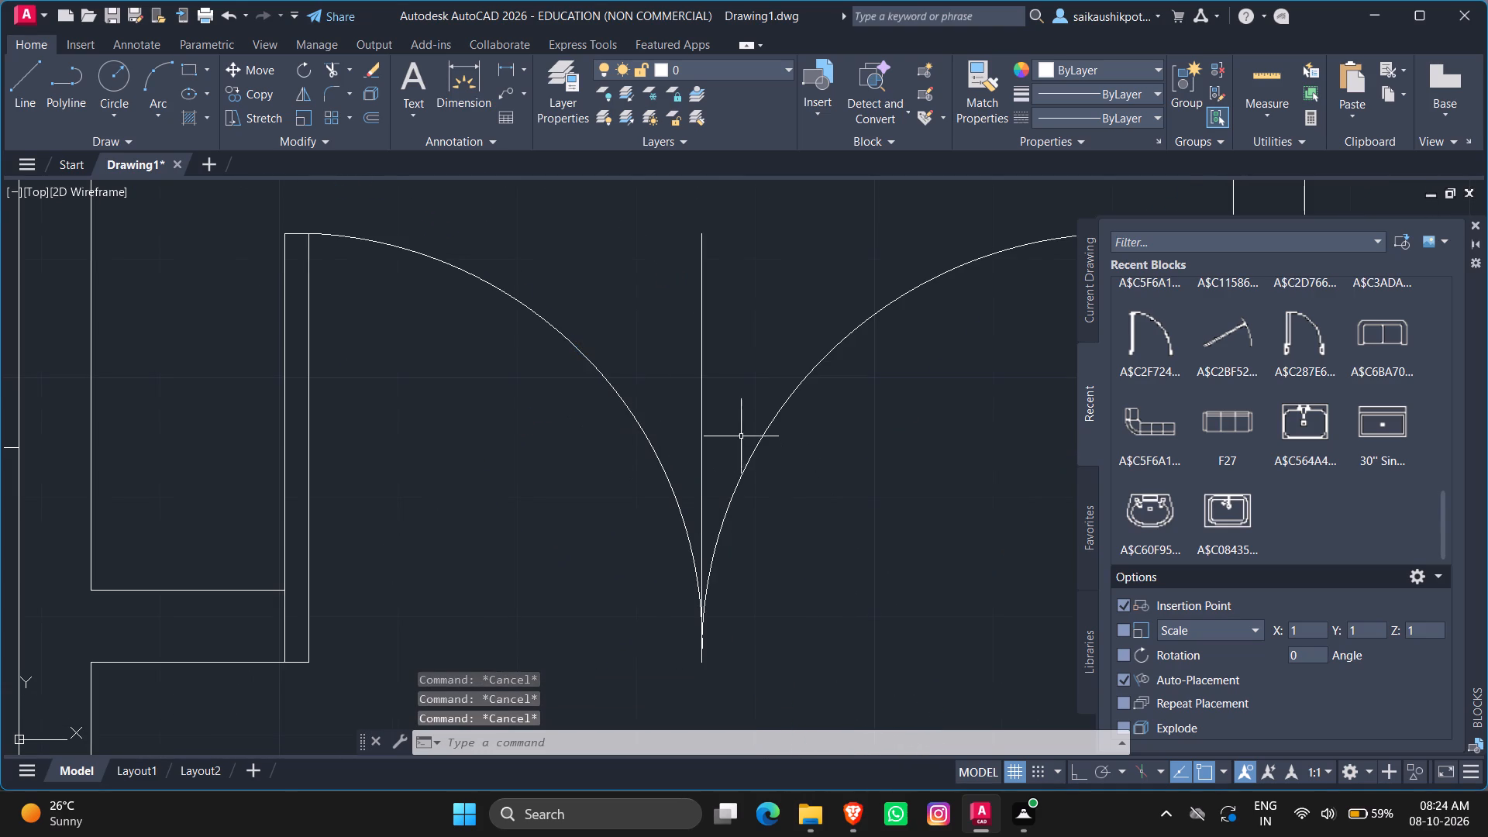
Erase the vertical centre guide line between the two swing arcs.
{"action": "left_click", "coordinate": [732, 433]}
{"action": "left_click_drag", "start_coordinate": [706, 429], "coordinate": [699, 429]}
{"action": "left_click", "coordinate": [690, 425]}
{"action": "double_click", "coordinate": [759, 290]}
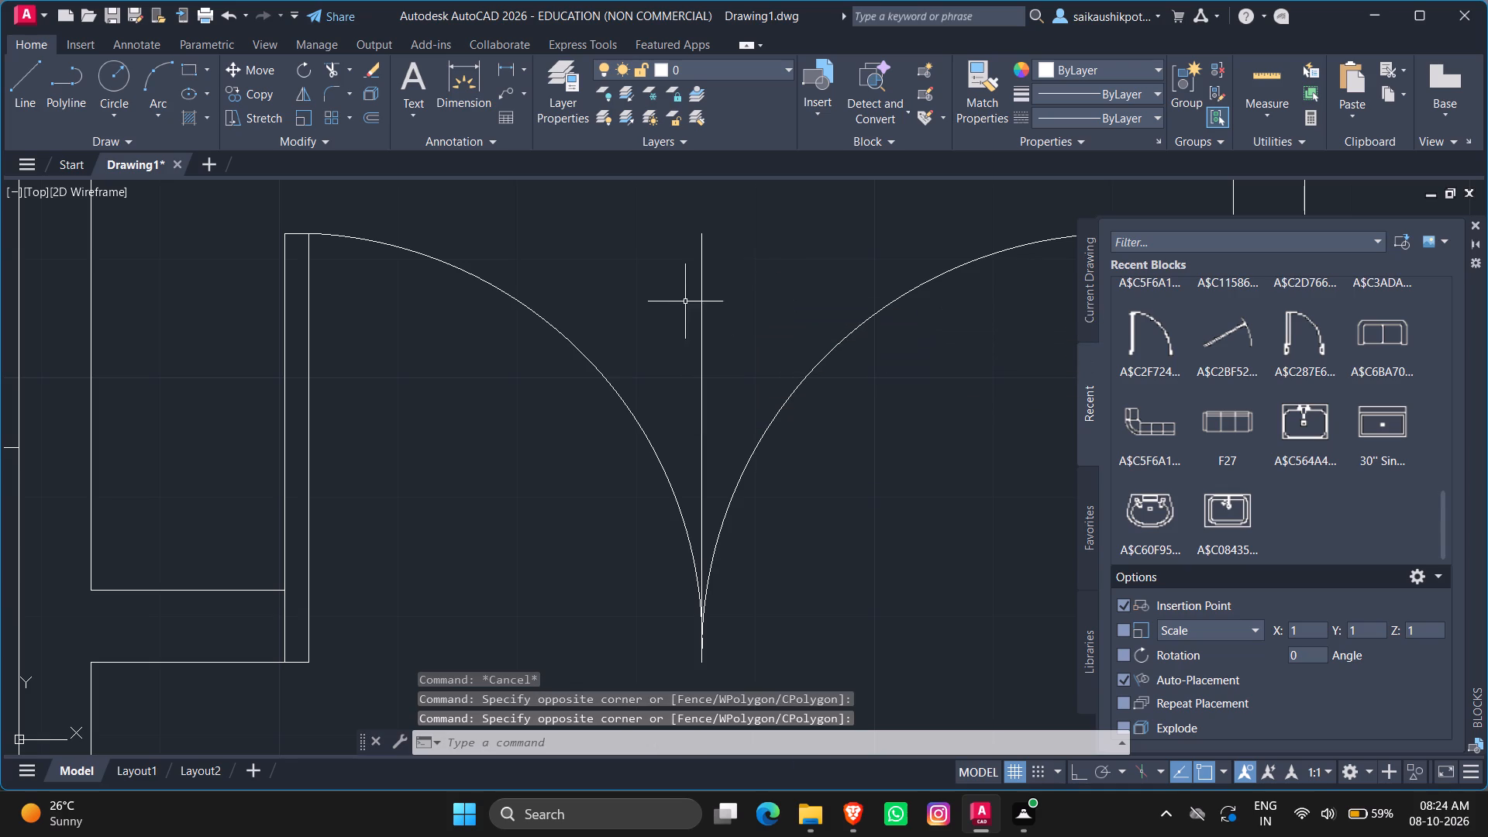
{"action": "left_click_drag", "start_coordinate": [779, 275], "coordinate": [768, 276]}
{"action": "left_click", "coordinate": [663, 306]}
{"action": "key", "text": "Delete"}
{"action": "key", "text": "Escape"}
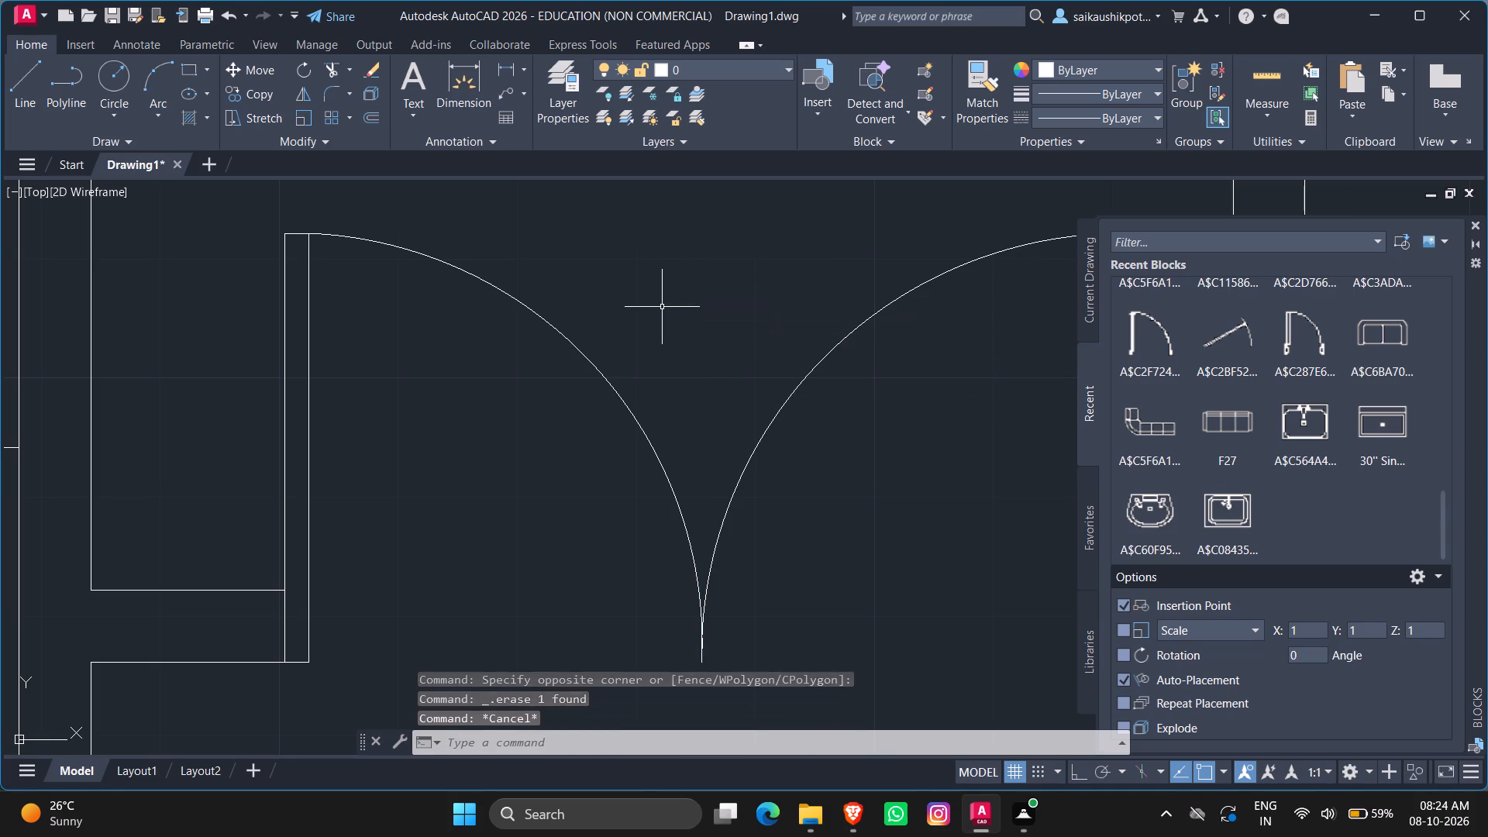
{"action": "key", "text": "Escape"}
Draw a line across the kitchen's left wall from the kitchen's lower-left inner corner to the wall's outer face.
{"action": "scroll", "coordinate": [588, 388], "scroll_direction": "down", "scroll_amount": 4}
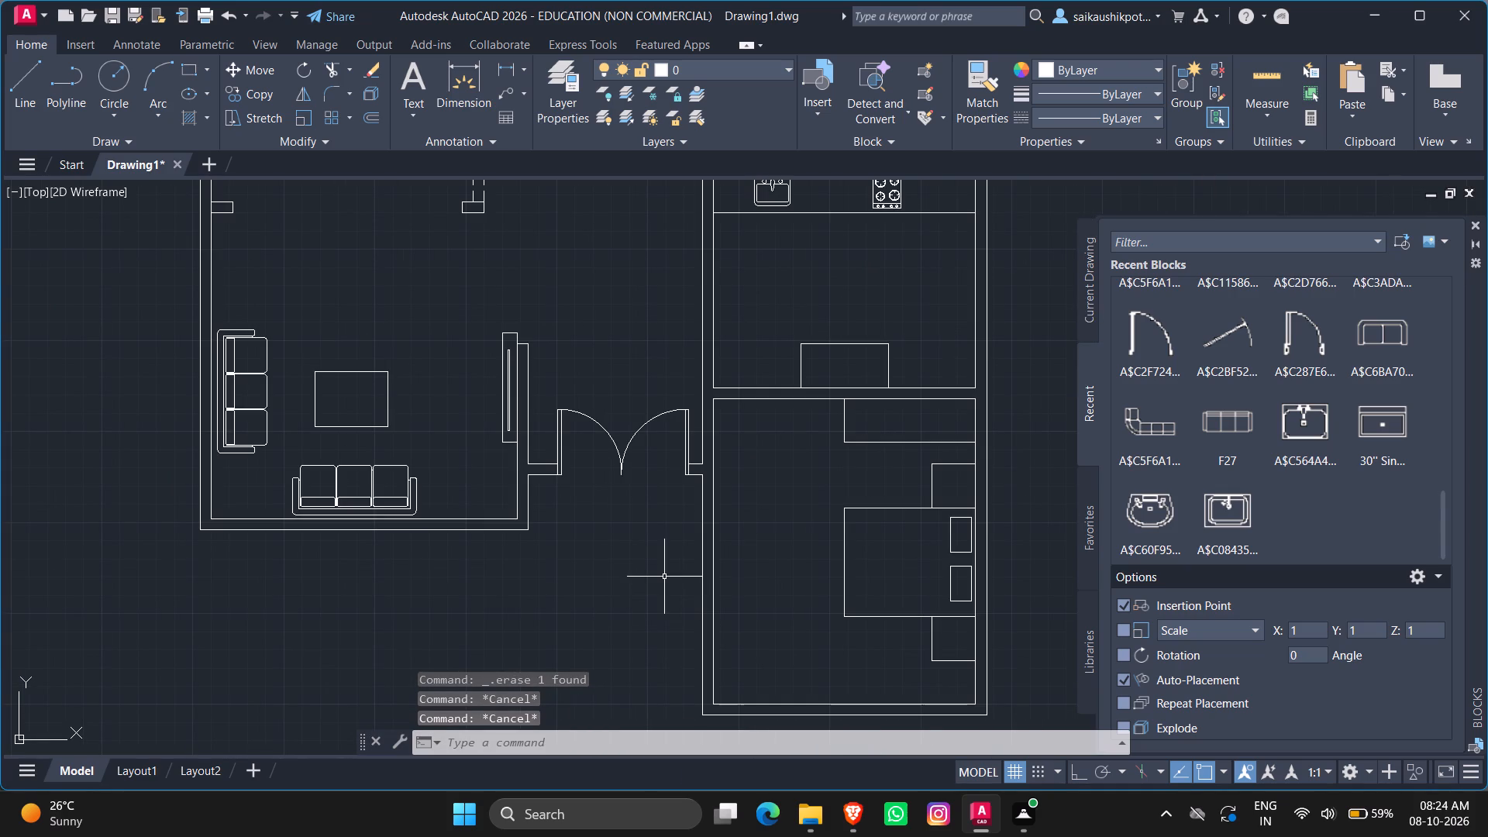
{"action": "scroll", "coordinate": [663, 577], "scroll_direction": "down", "scroll_amount": 1}
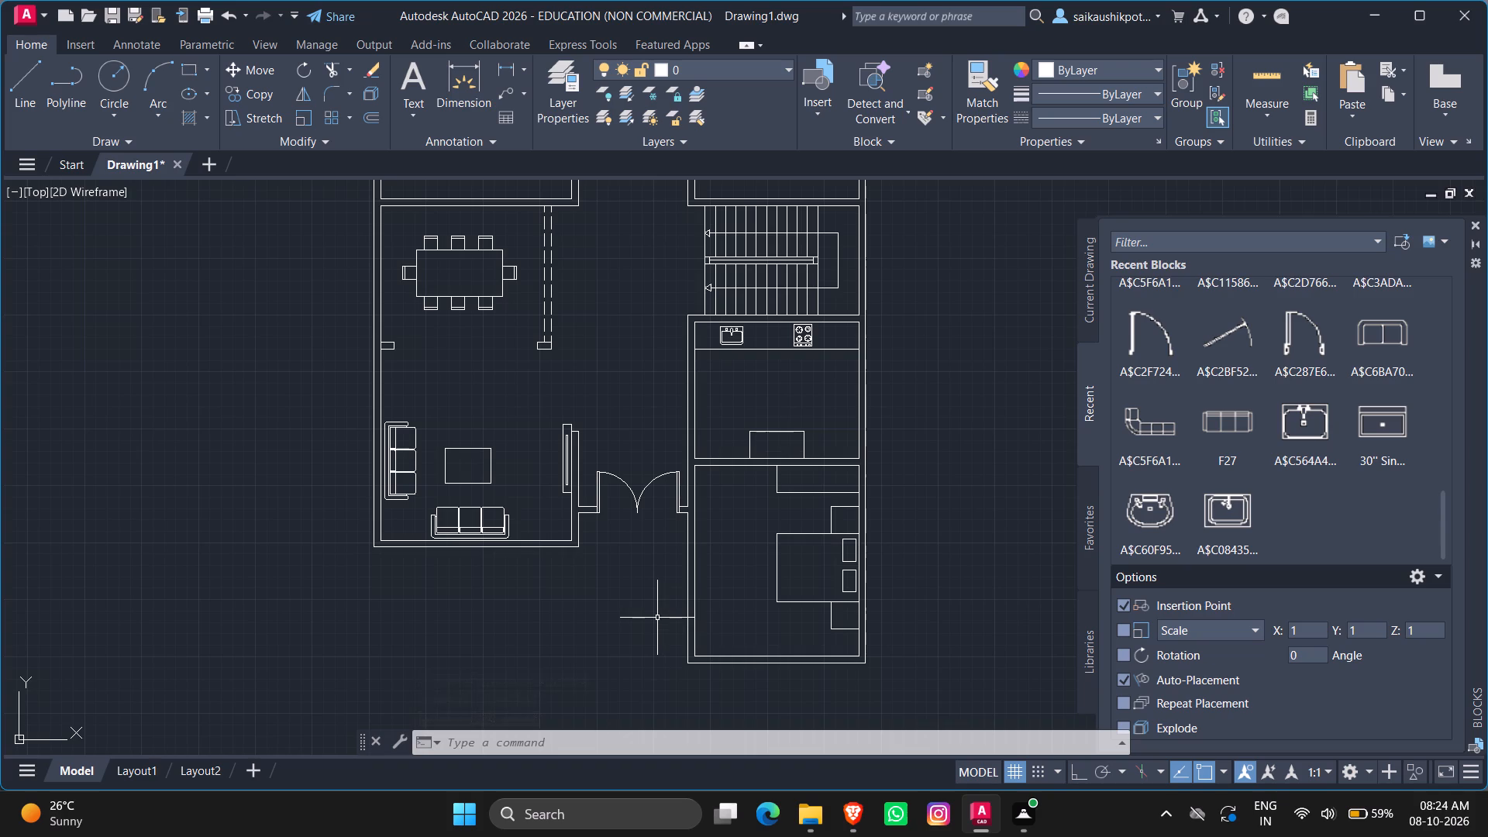
{"action": "scroll", "coordinate": [715, 489], "scroll_direction": "up", "scroll_amount": 2}
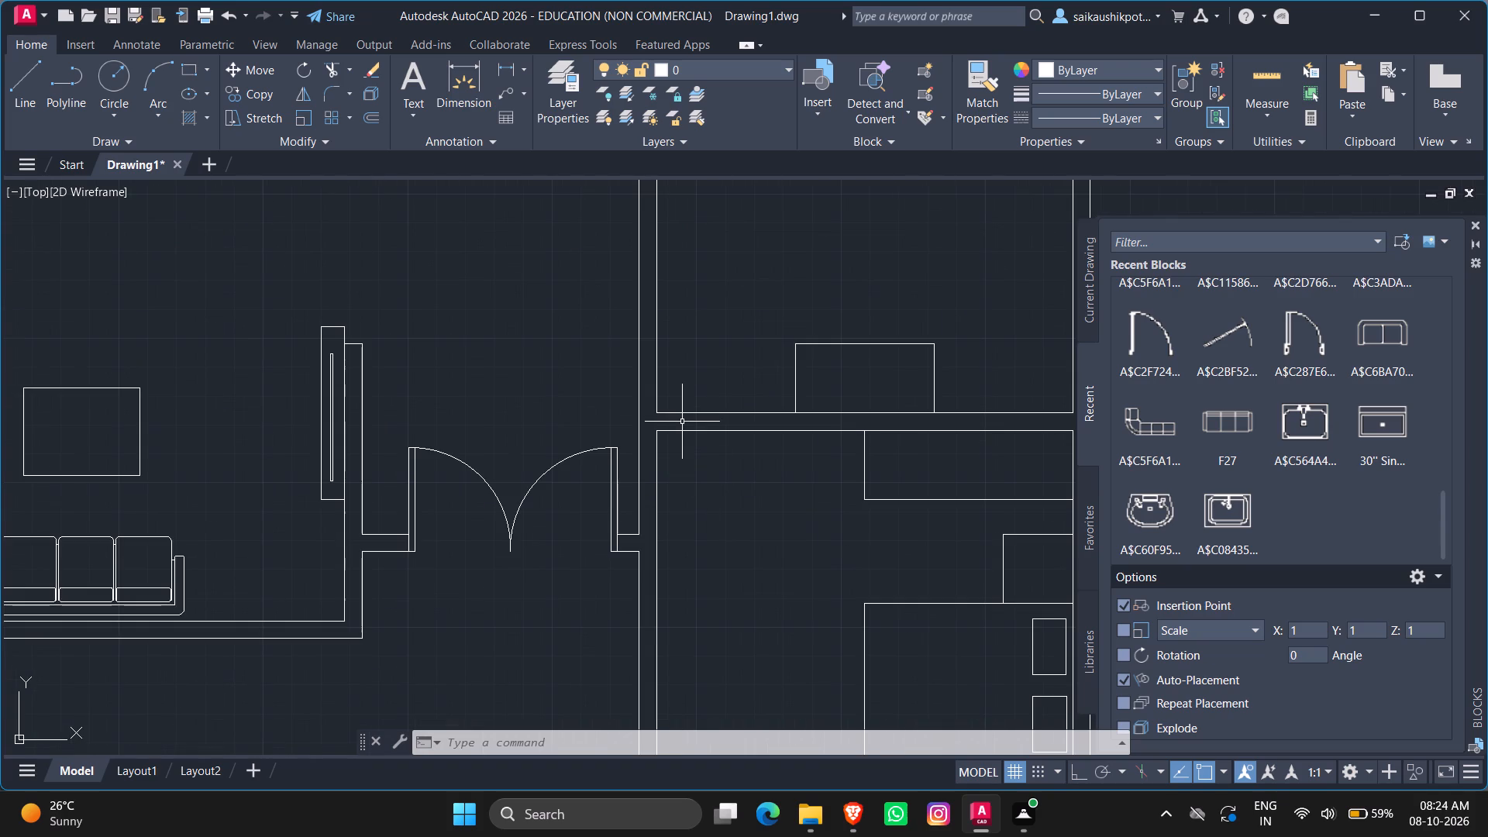
{"action": "scroll", "coordinate": [653, 441], "scroll_direction": "down", "scroll_amount": 2}
{"action": "scroll", "coordinate": [641, 387], "scroll_direction": "up", "scroll_amount": 2}
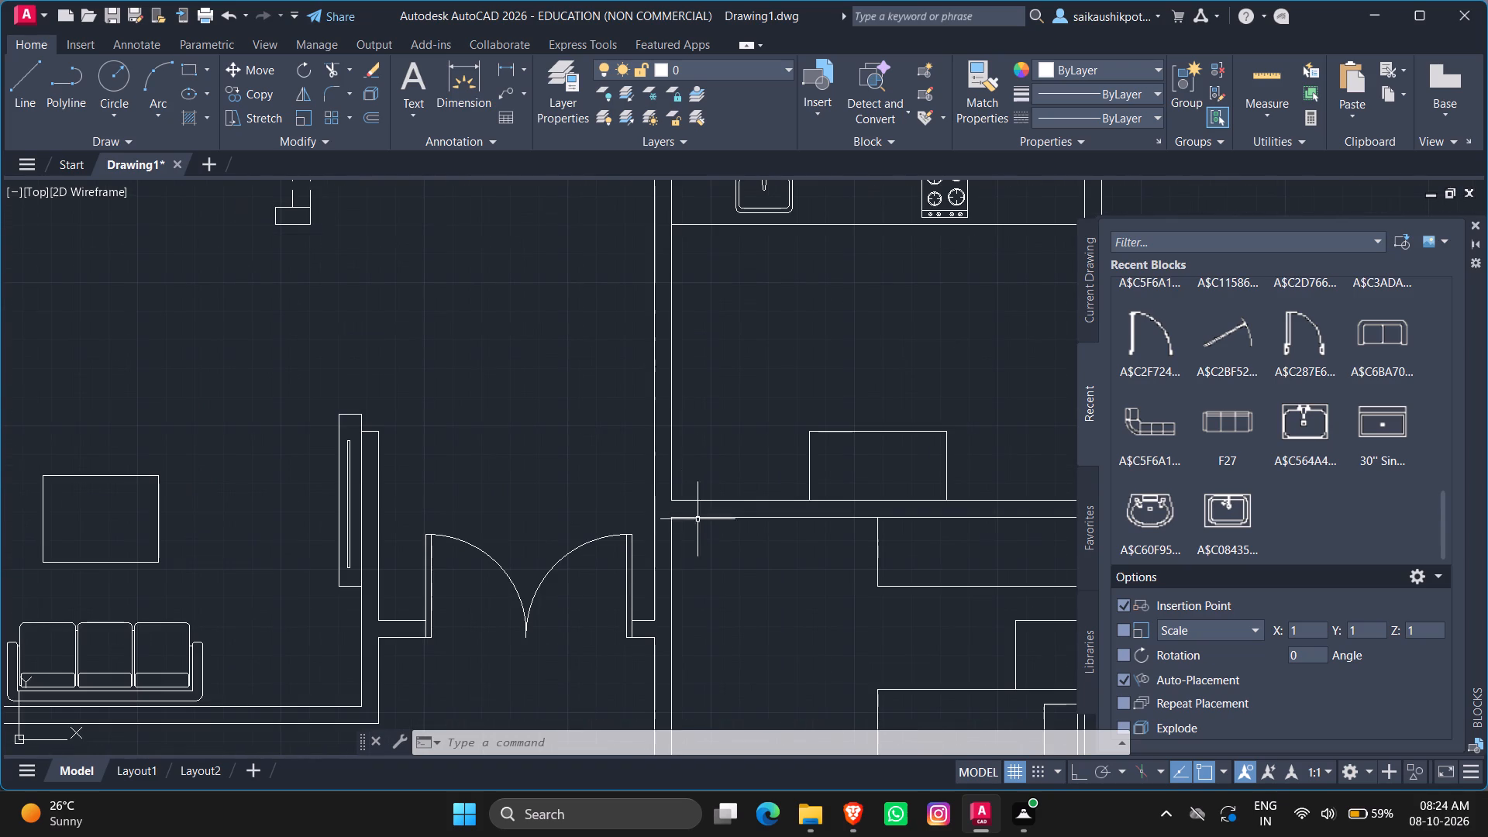
{"action": "scroll", "coordinate": [706, 507], "scroll_direction": "up", "scroll_amount": 1}
{"action": "key", "text": "l"}
{"action": "key", "text": "Return"}
{"action": "scroll", "coordinate": [633, 471], "scroll_direction": "up", "scroll_amount": 3}
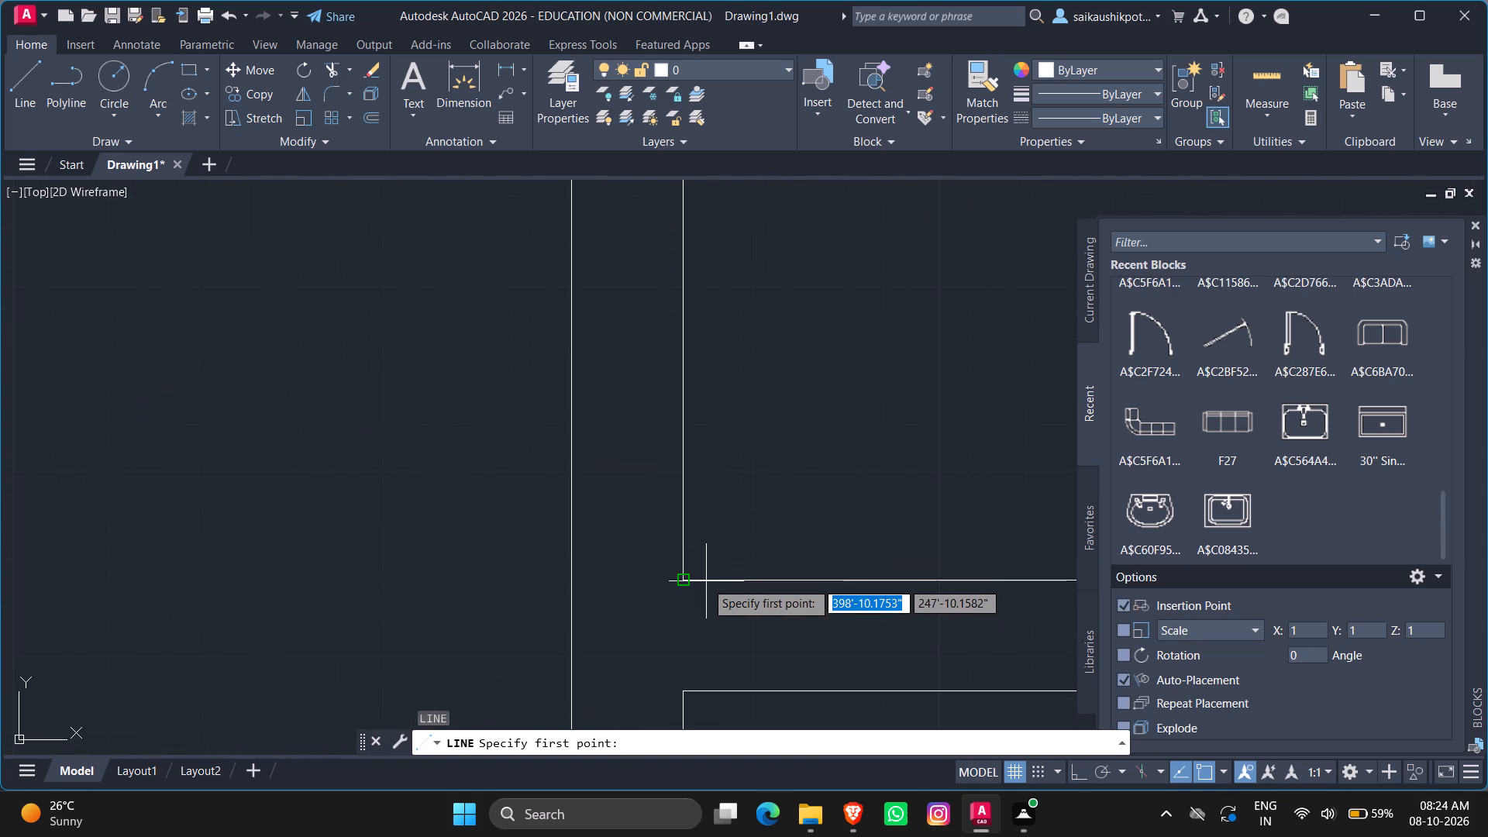
{"action": "left_click_drag", "start_coordinate": [684, 580], "coordinate": [676, 580]}
{"action": "left_click", "coordinate": [569, 580]}
{"action": "key", "text": "Escape"}
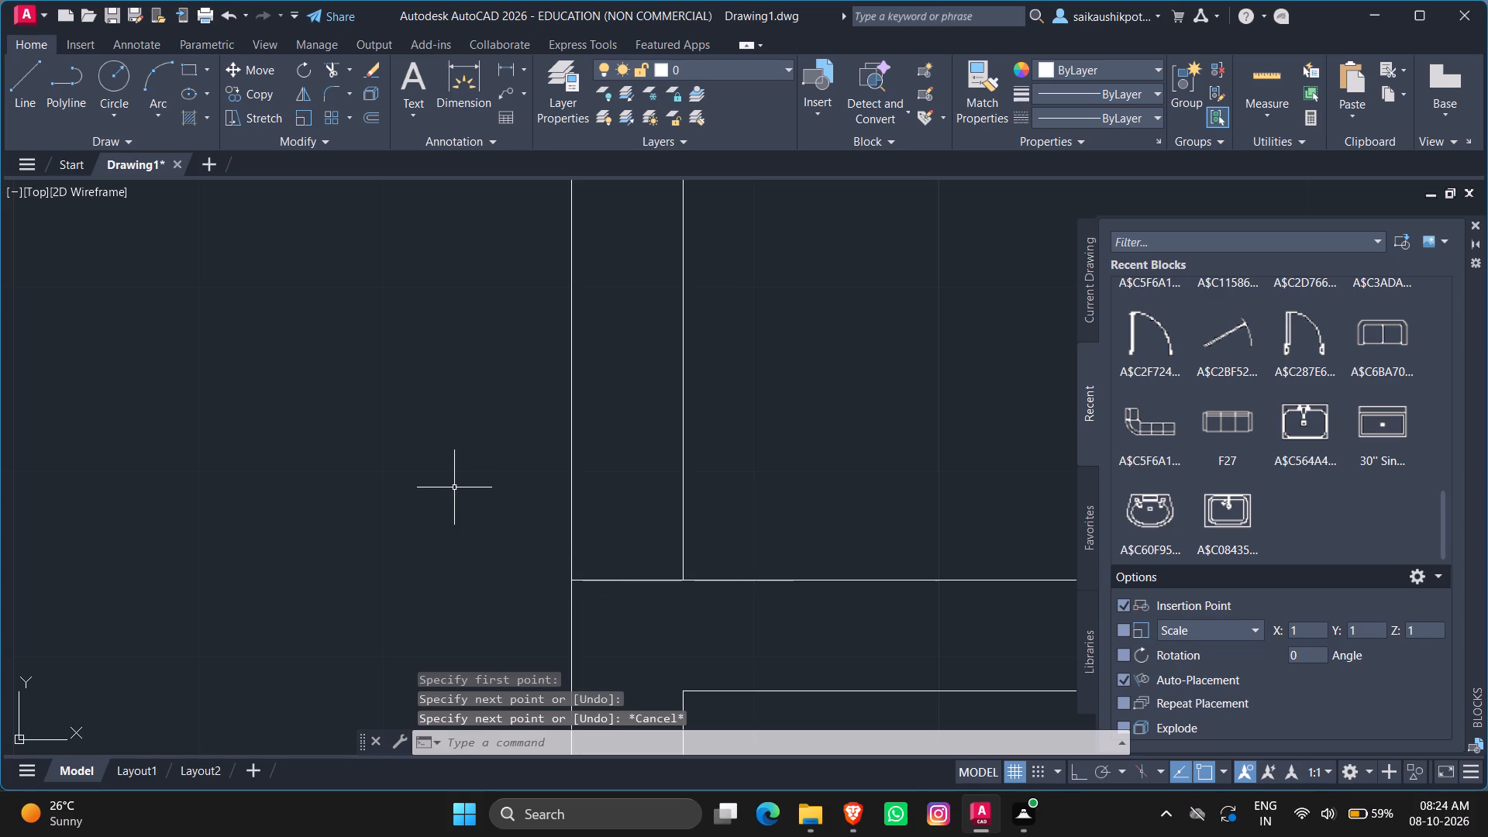
Offset the line across the kitchen's left wall 3' upward to mark a doorway.
{"action": "key", "text": "o"}
{"action": "key", "text": "Return"}
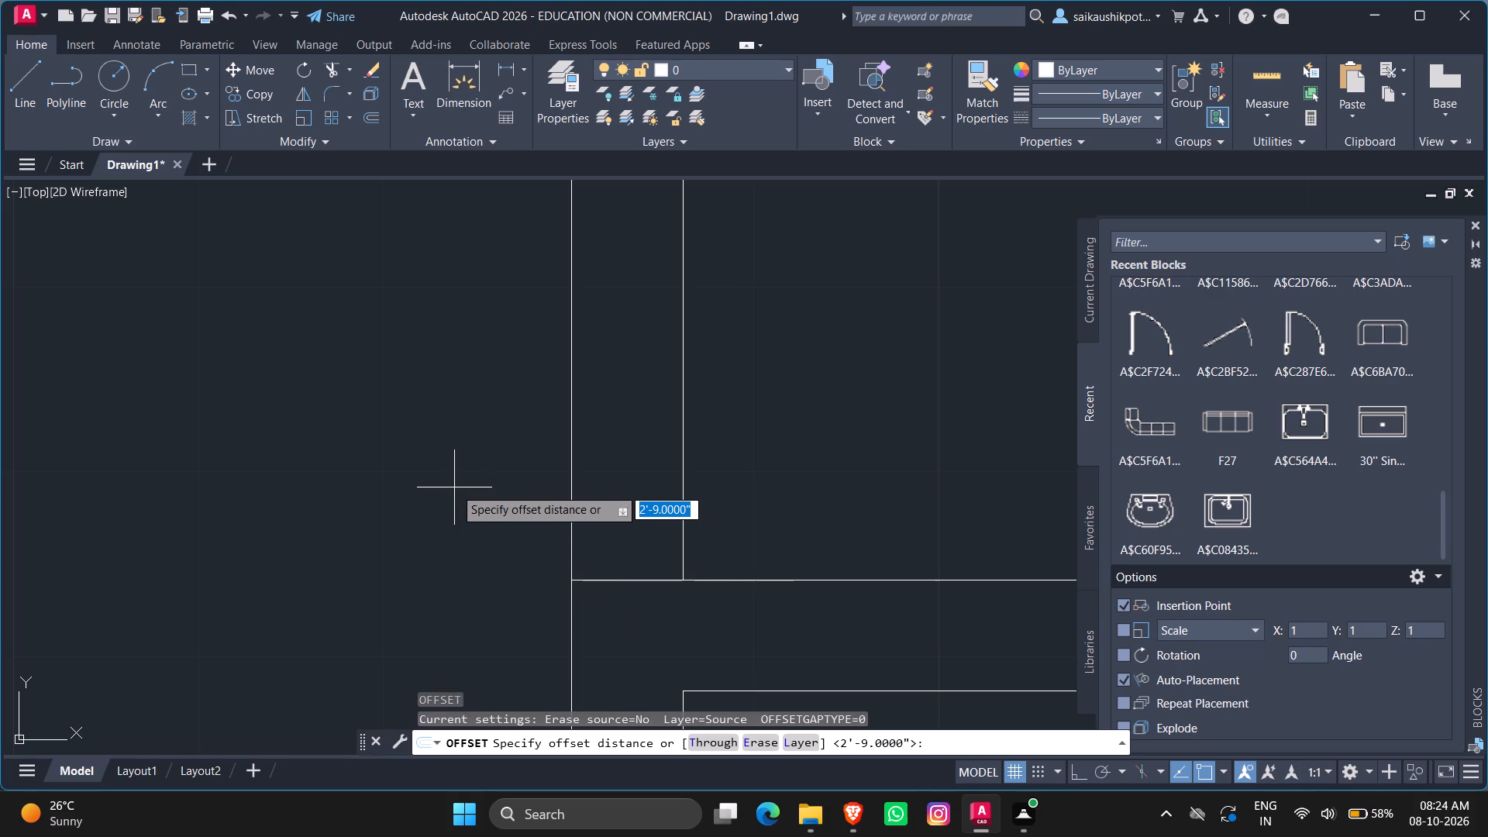
{"action": "type", "text": "3'"}
{"action": "key", "text": "Return"}
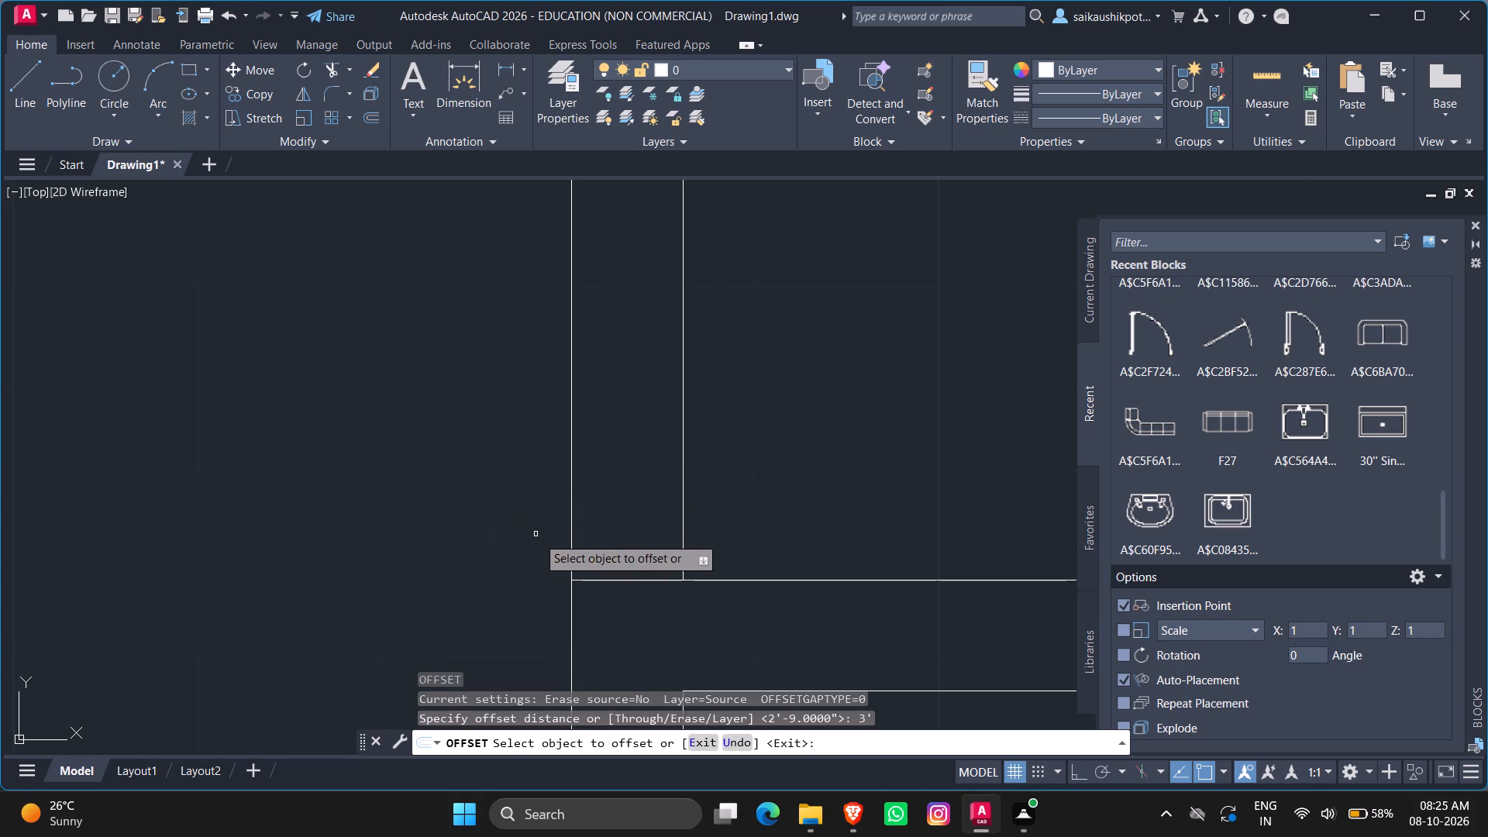
{"action": "scroll", "coordinate": [543, 546], "scroll_direction": "down", "scroll_amount": 1}
{"action": "left_click", "coordinate": [591, 568]}
{"action": "scroll", "coordinate": [591, 561], "scroll_direction": "down", "scroll_amount": 3}
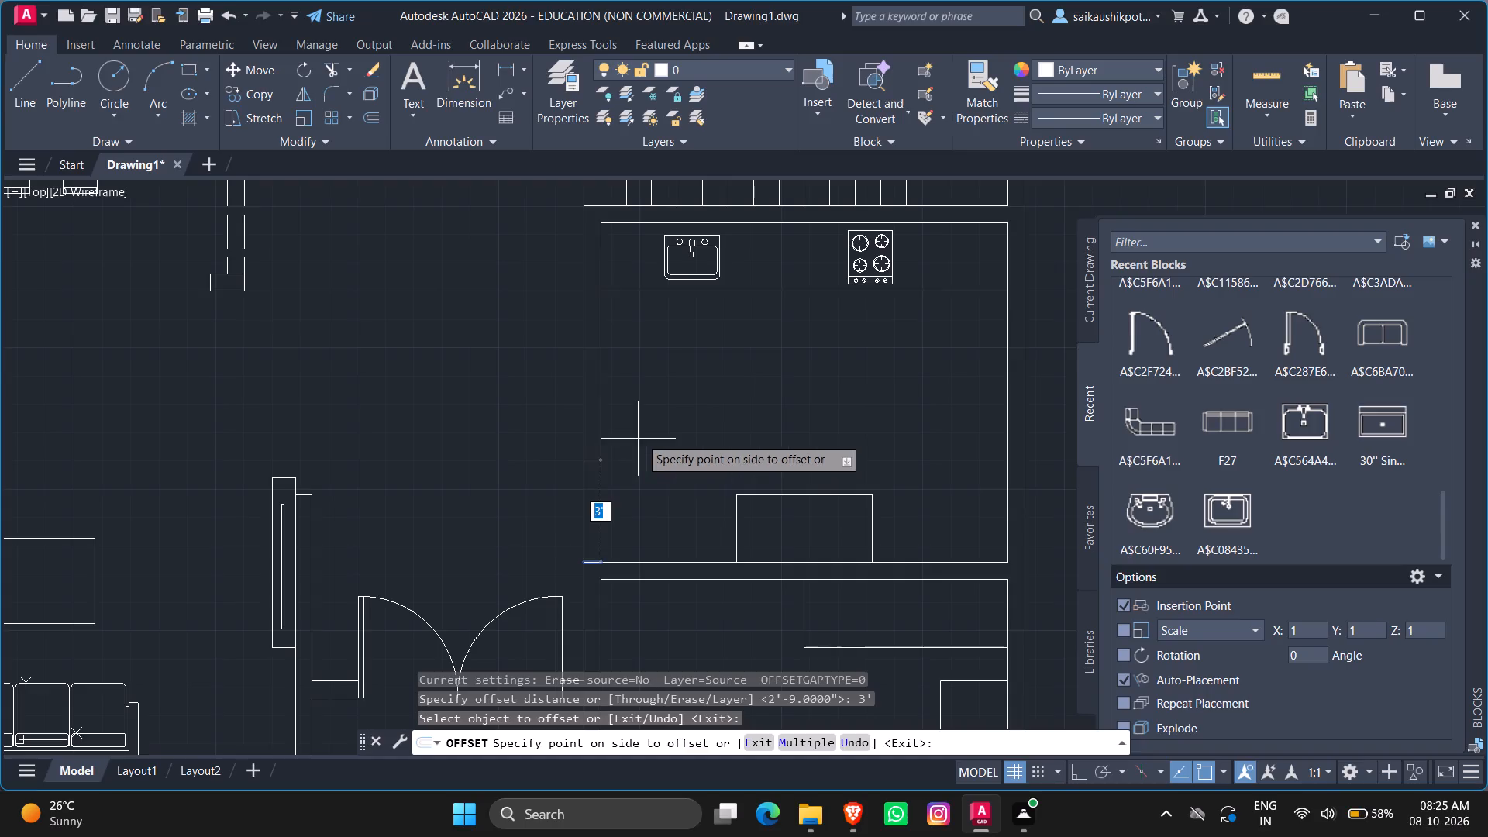
{"action": "left_click", "coordinate": [667, 455]}
{"action": "key", "text": "Escape"}
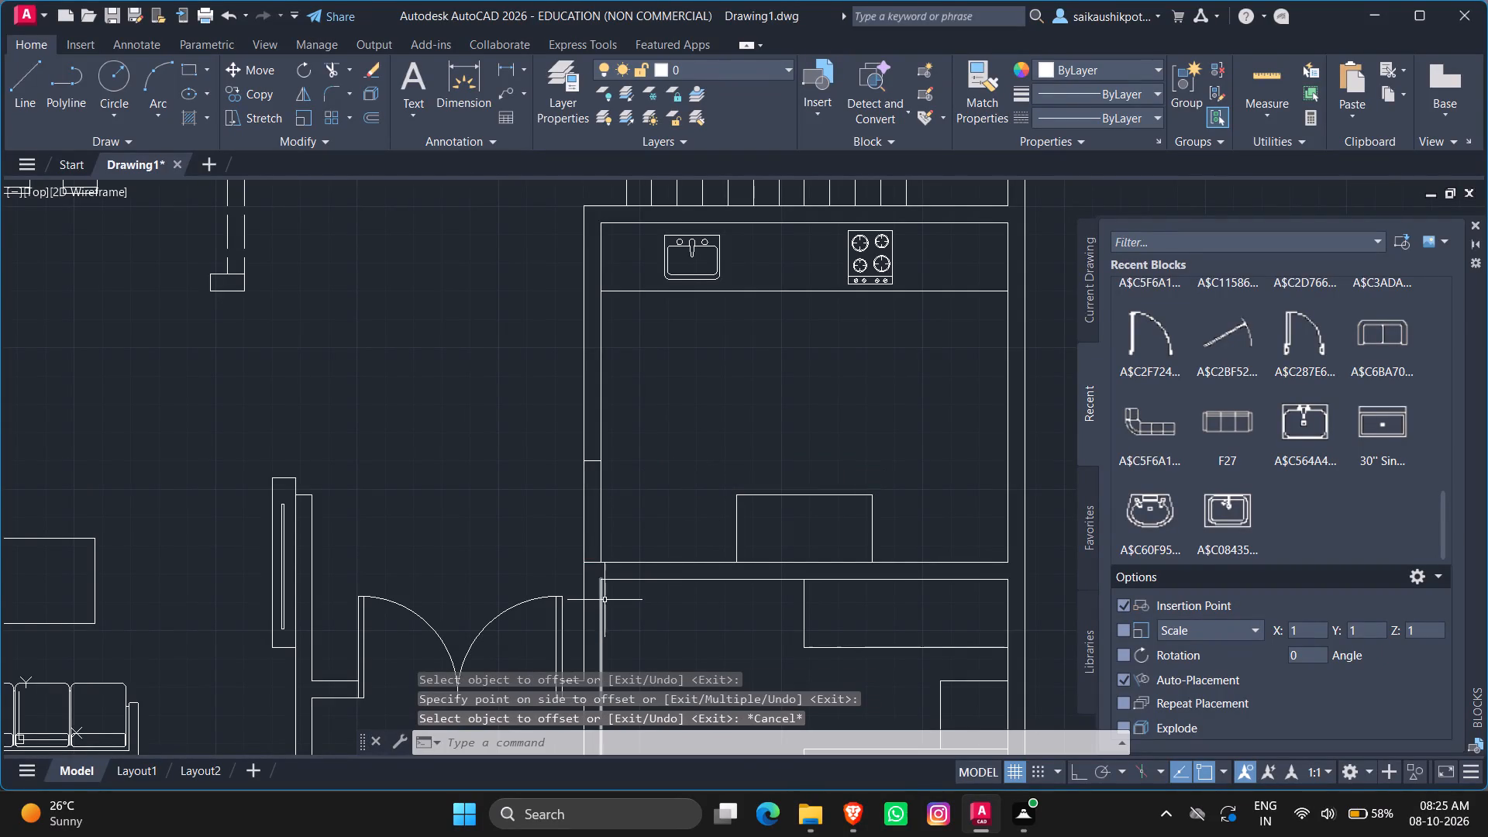
Trim both faces of the kitchen's left wall between the two marks to open the 3' doorway.
{"action": "type", "text": "TR"}
{"action": "key", "text": "Return"}
{"action": "key", "text": "Return"}
{"action": "left_click", "coordinate": [621, 501]}
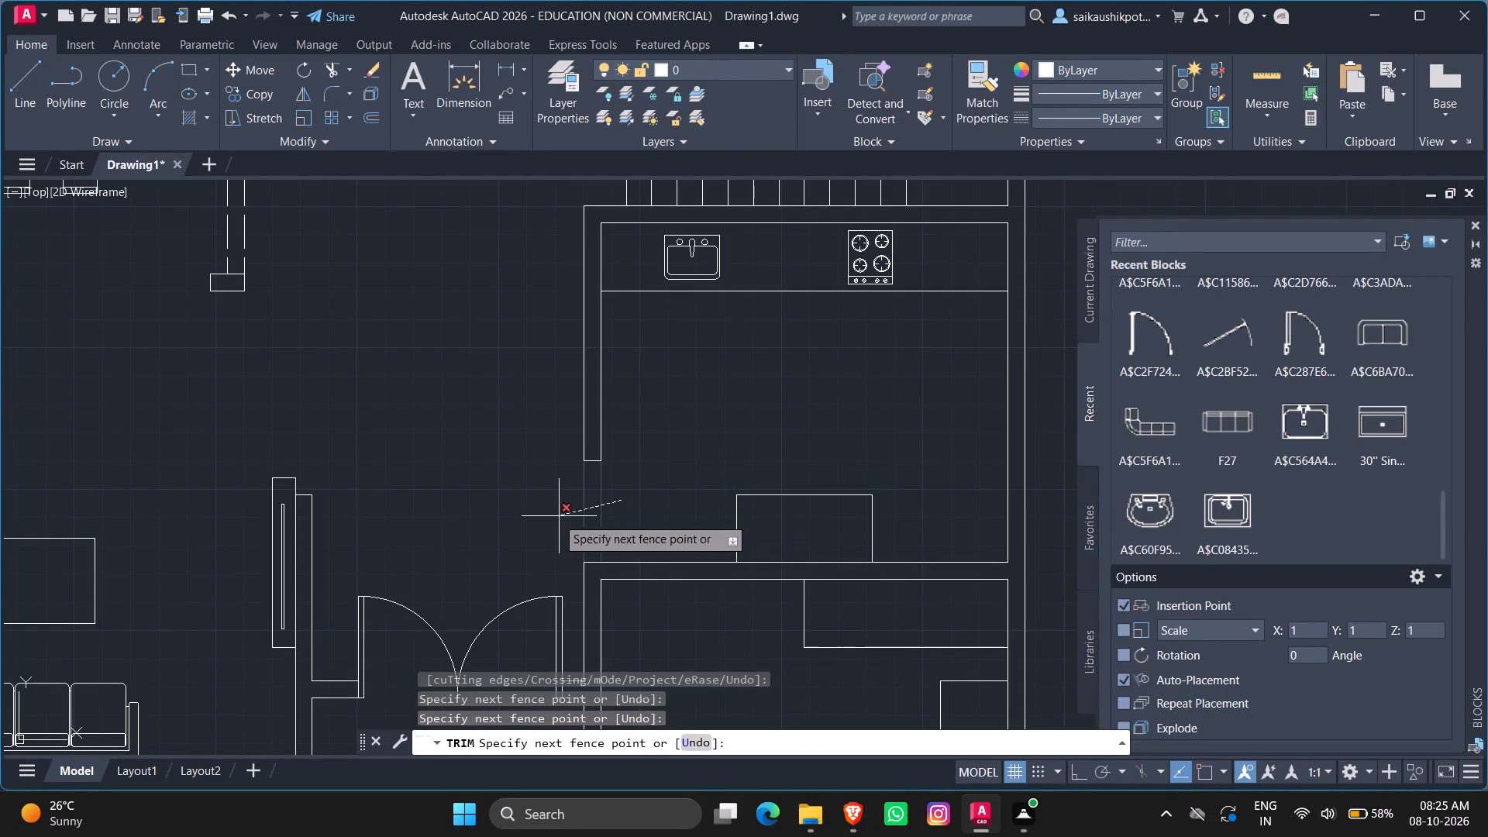
{"action": "left_click", "coordinate": [556, 517]}
{"action": "key", "text": "Escape"}
{"action": "scroll", "coordinate": [742, 477], "scroll_direction": "down", "scroll_amount": 1}
{"action": "scroll", "coordinate": [707, 566], "scroll_direction": "up", "scroll_amount": 2}
{"action": "key", "text": "Escape"}
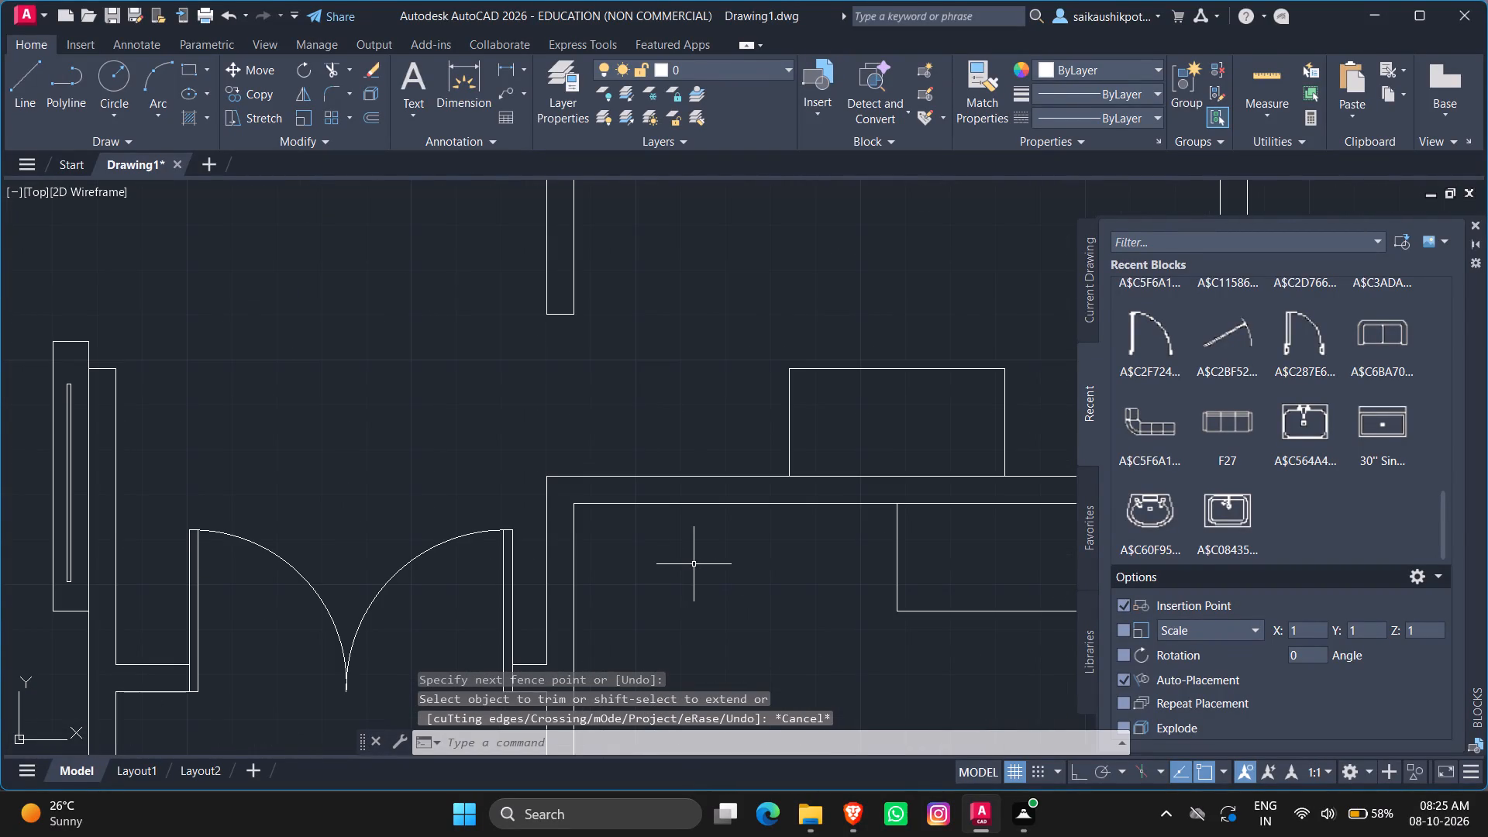
{"action": "key", "text": "Escape"}
Draw a 6" jamb line across the kitchen-bedroom wall, about 4" right of the bedroom's upper-left inner corner.
{"action": "key", "text": "l"}
{"action": "key", "text": "Return"}
{"action": "scroll", "coordinate": [614, 528], "scroll_direction": "up", "scroll_amount": 1}
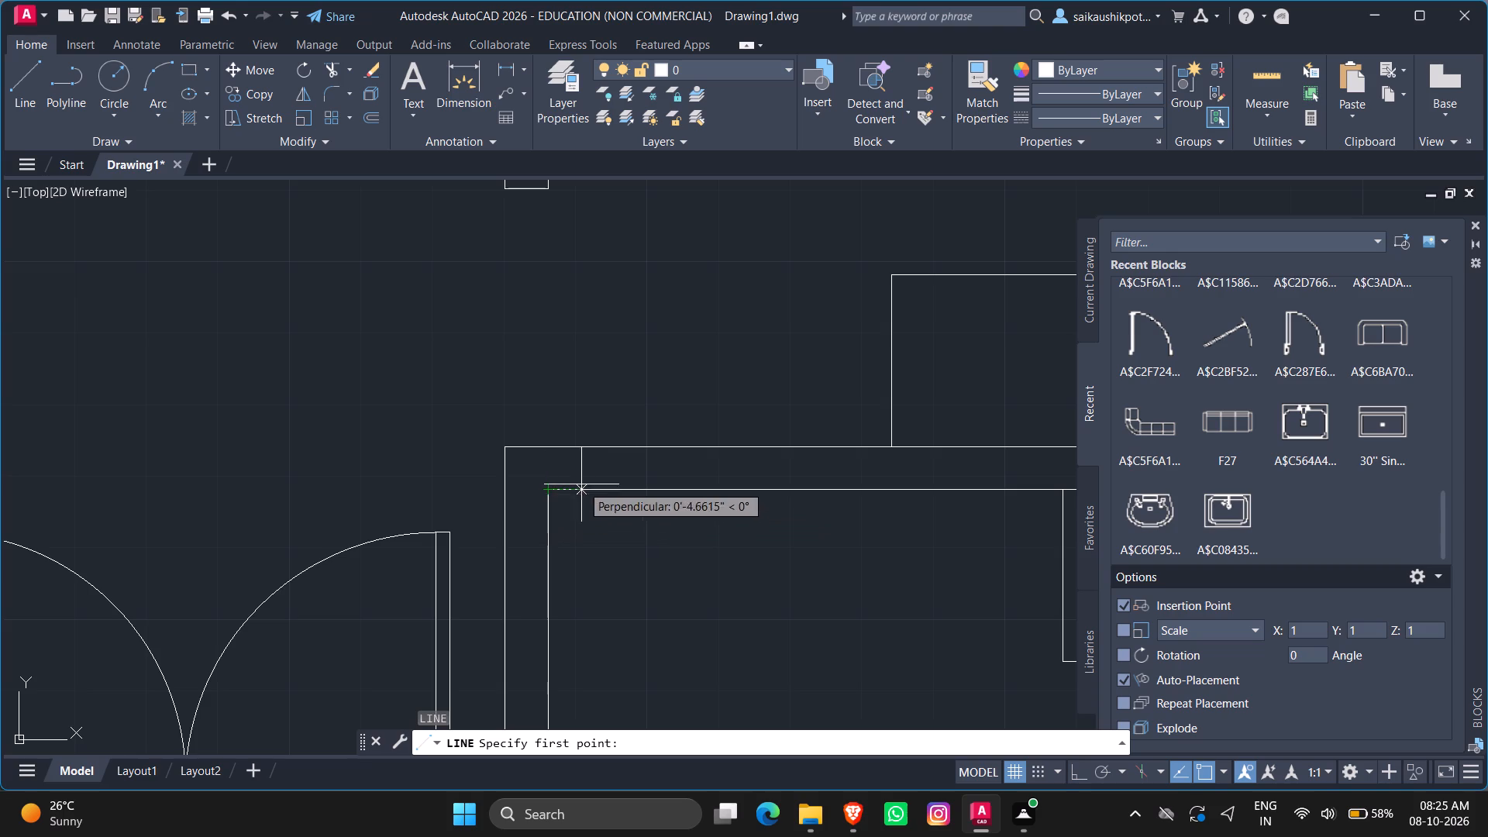
{"action": "key", "text": "Escape"}
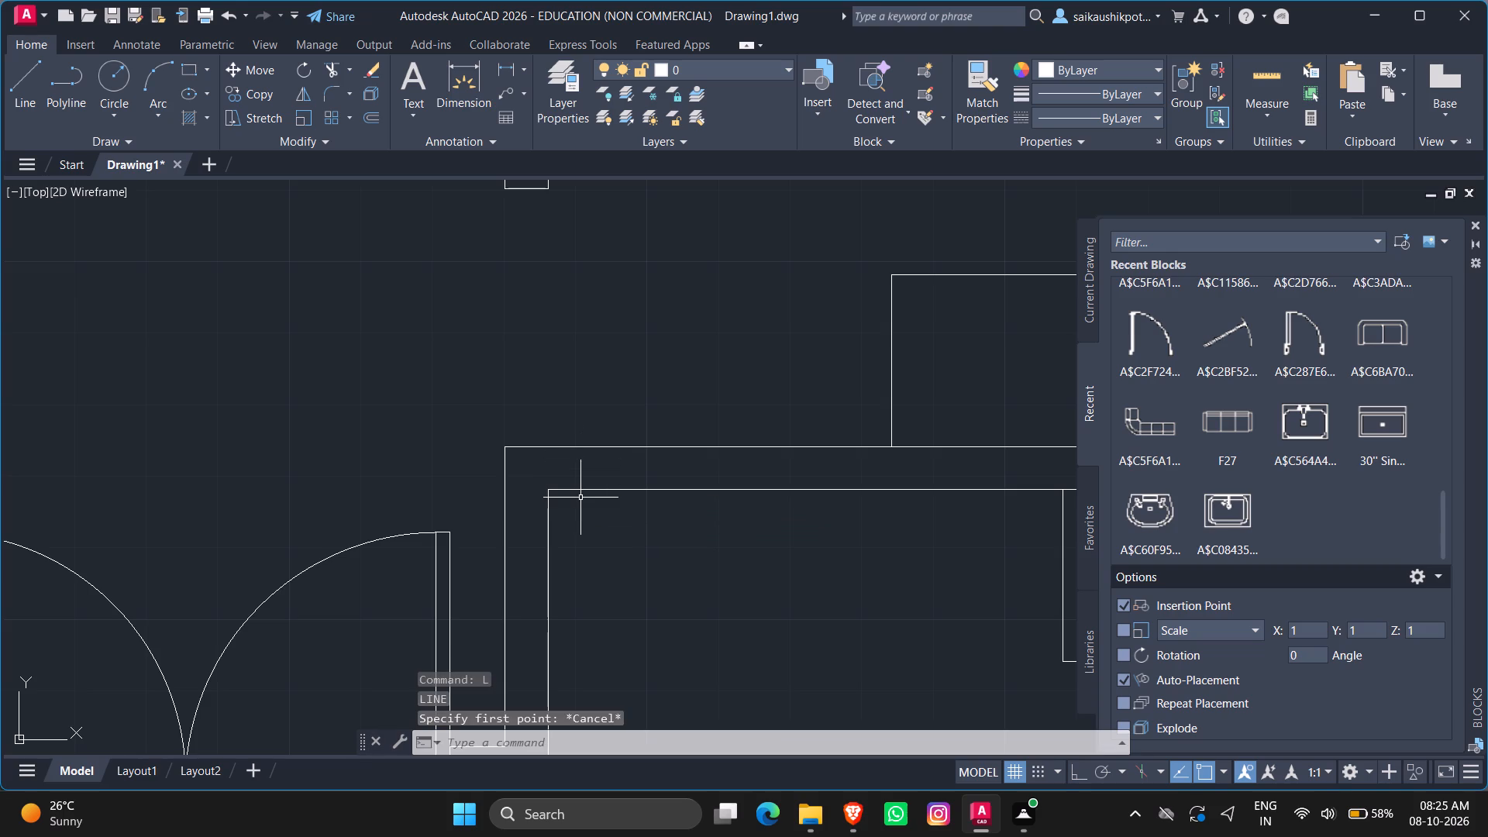
{"action": "key", "text": "l"}
{"action": "key", "text": "Return"}
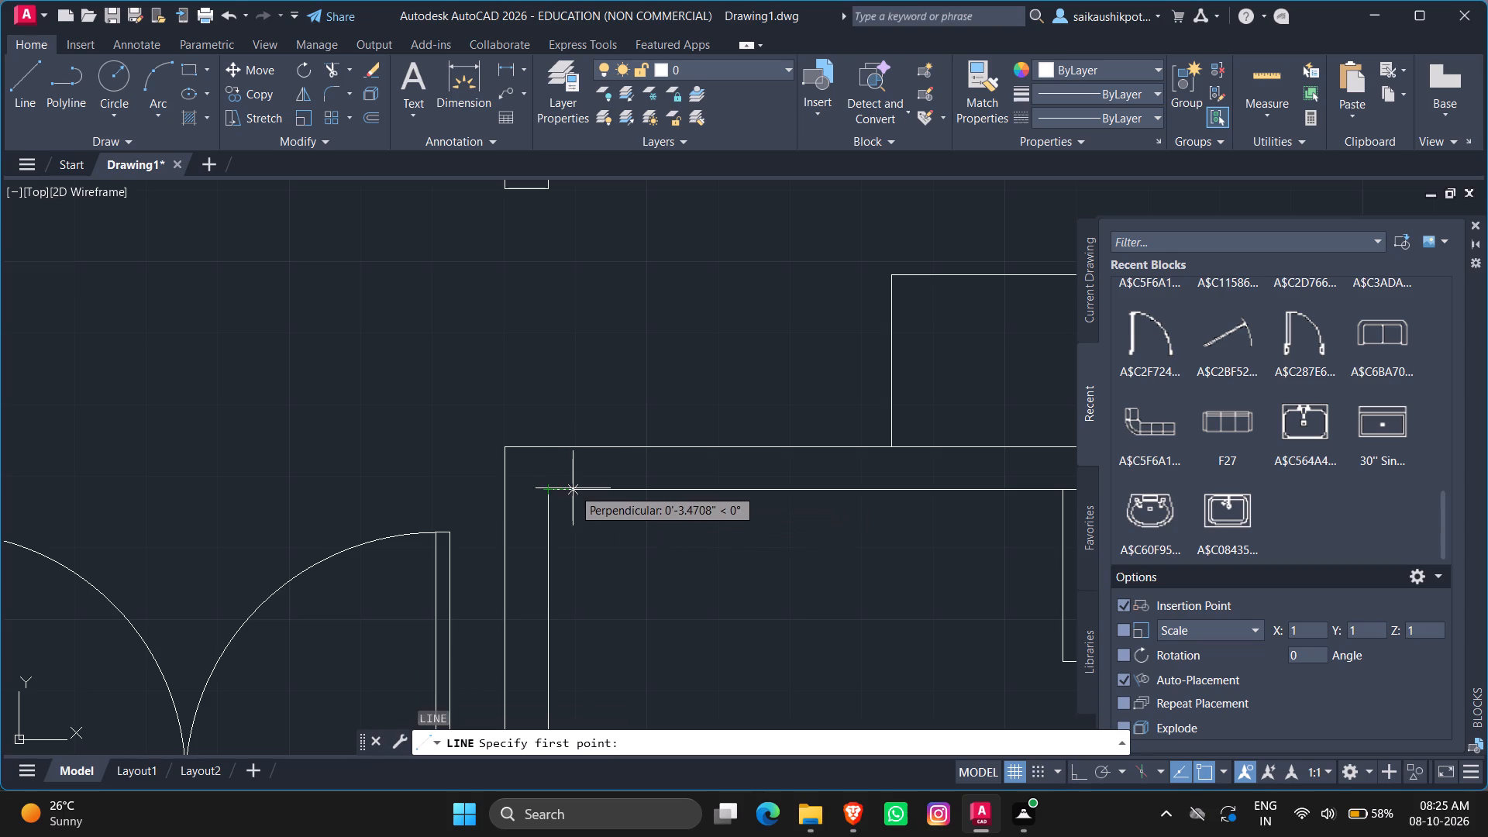
{"action": "left_click", "coordinate": [578, 490]}
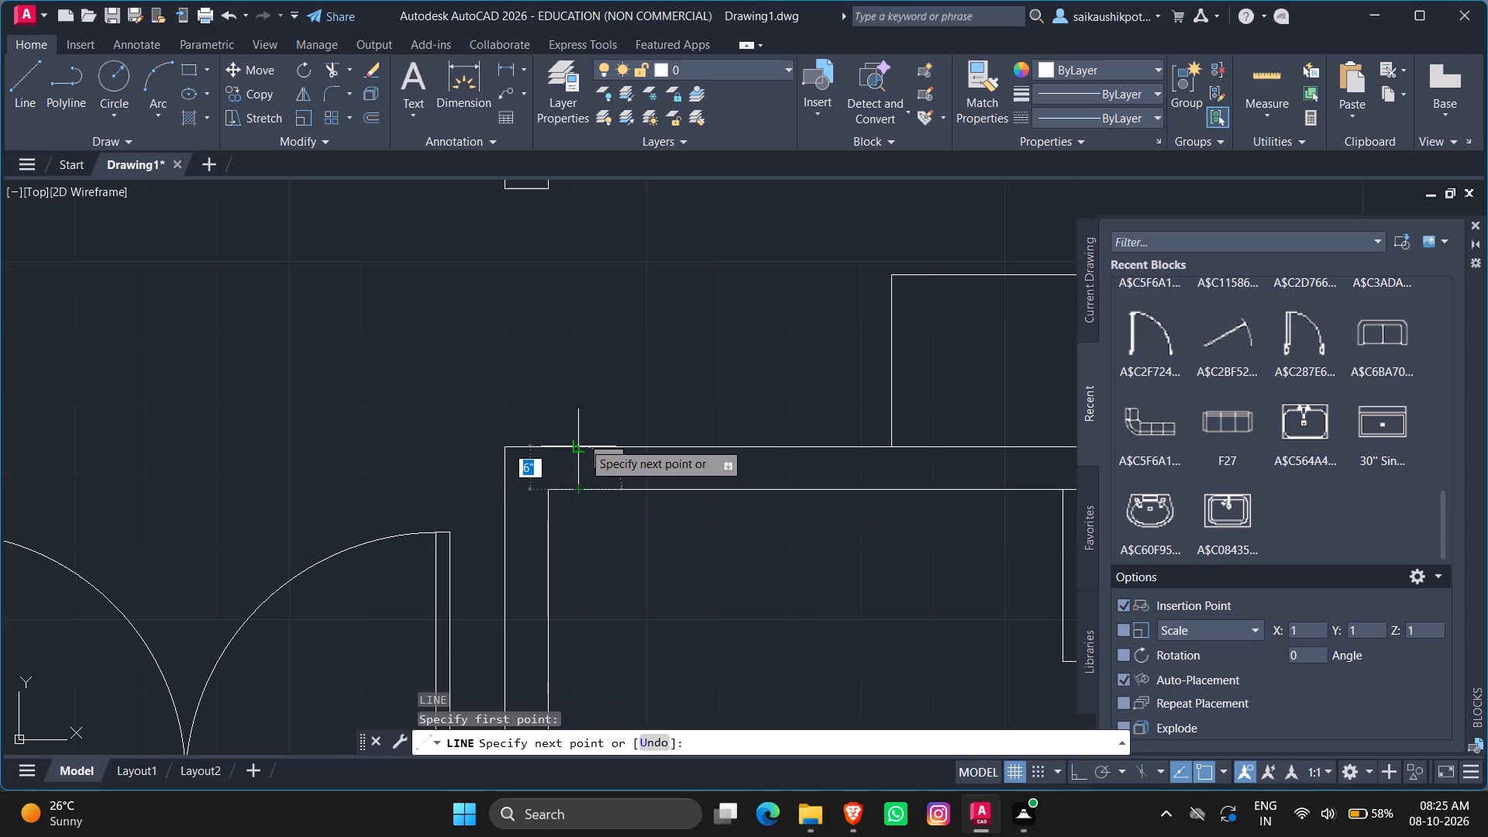
{"action": "left_click", "coordinate": [583, 442]}
{"action": "key", "text": "Escape"}
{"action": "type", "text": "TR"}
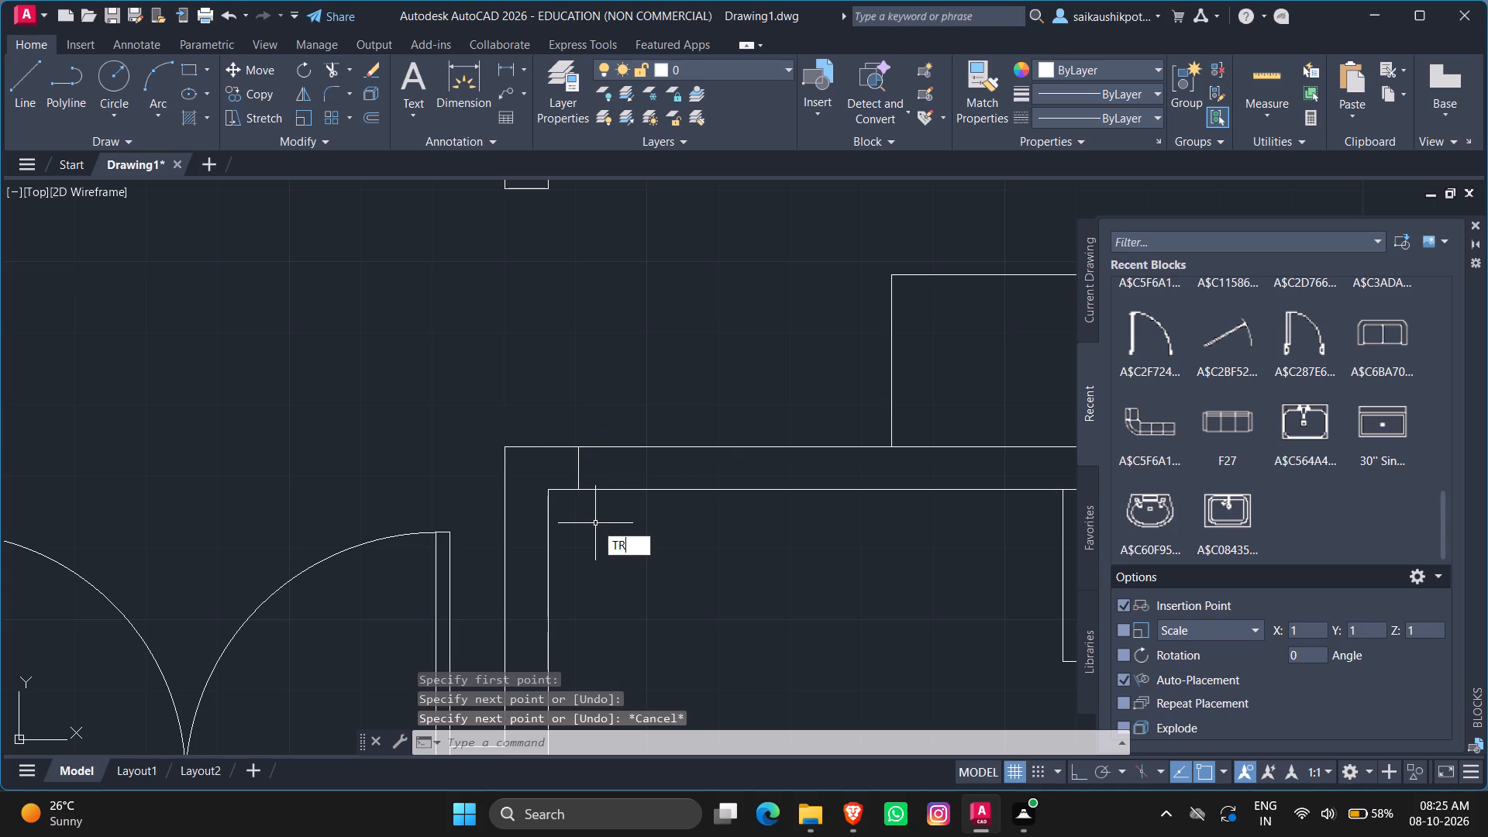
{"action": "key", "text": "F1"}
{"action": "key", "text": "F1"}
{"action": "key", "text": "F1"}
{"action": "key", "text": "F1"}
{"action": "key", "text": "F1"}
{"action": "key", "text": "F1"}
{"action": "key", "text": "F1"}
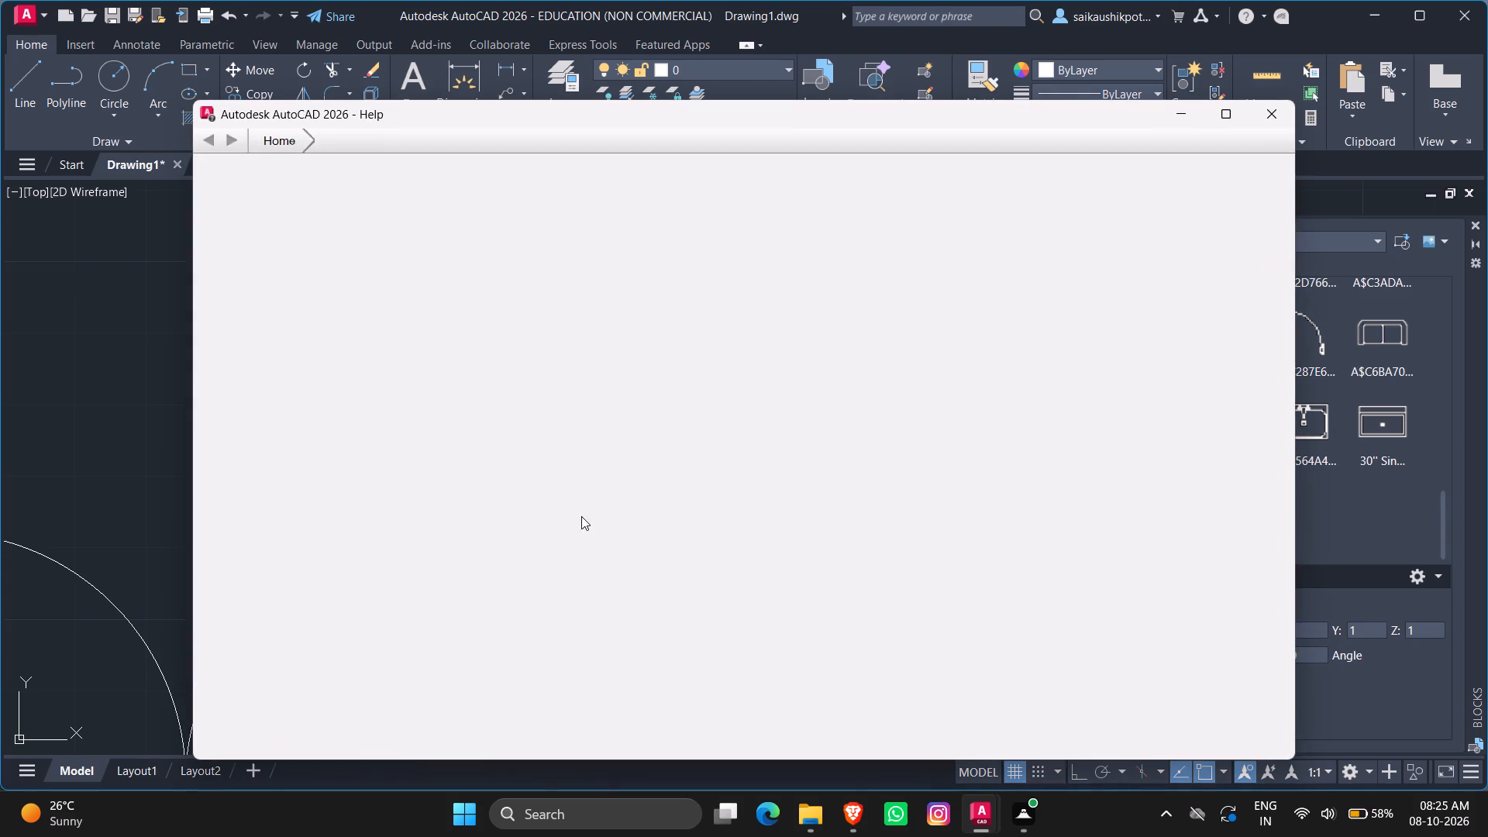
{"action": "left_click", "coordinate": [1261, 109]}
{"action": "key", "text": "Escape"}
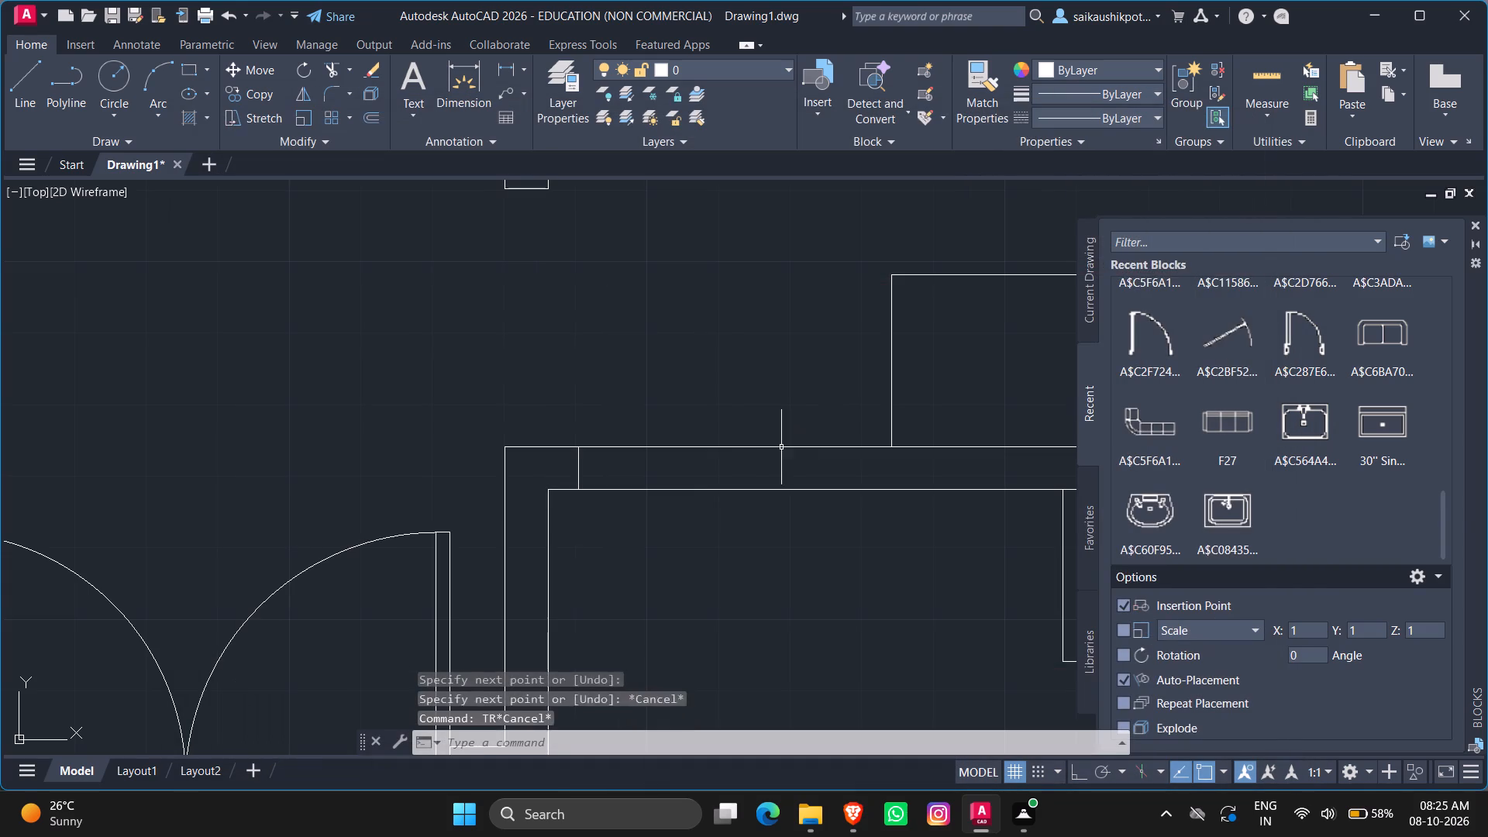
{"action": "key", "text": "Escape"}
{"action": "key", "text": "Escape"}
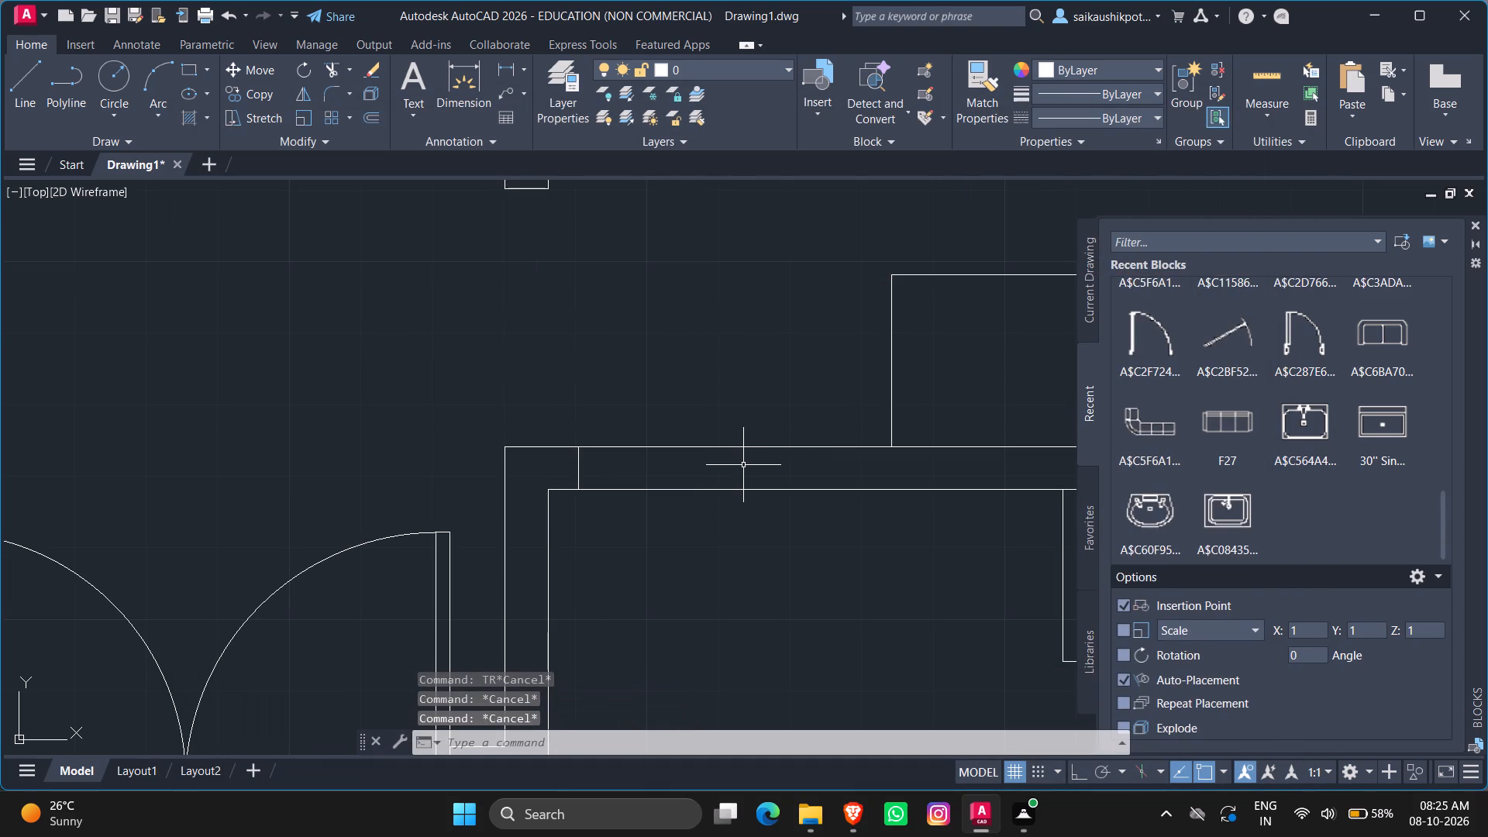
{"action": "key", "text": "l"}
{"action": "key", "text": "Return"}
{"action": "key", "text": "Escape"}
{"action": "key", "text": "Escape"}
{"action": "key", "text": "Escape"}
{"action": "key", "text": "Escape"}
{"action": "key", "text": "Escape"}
Offset the jamb line in the kitchen-bedroom wall 3' to the right.
{"action": "key", "text": "o"}
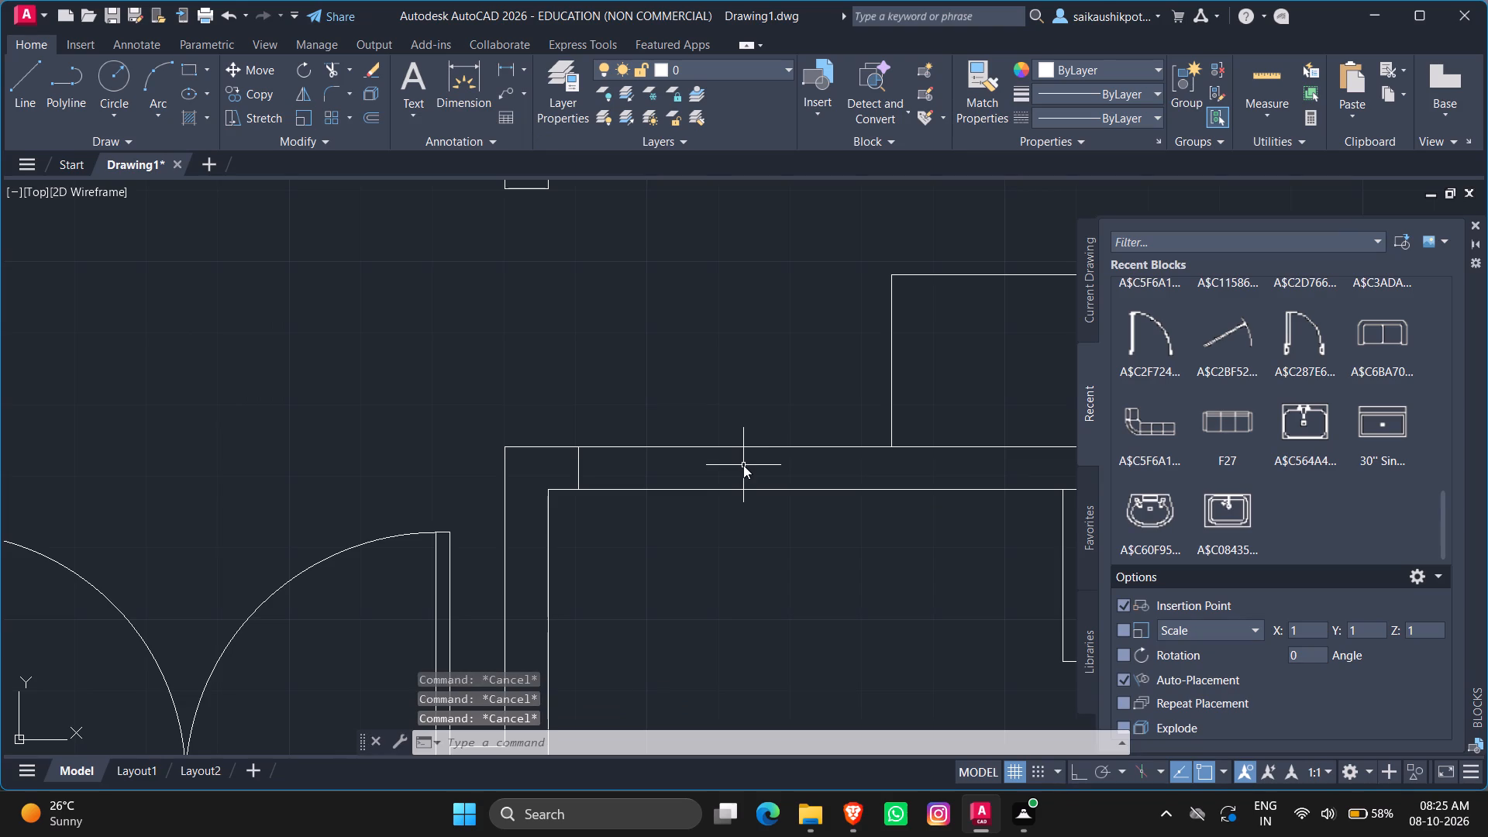
{"action": "key", "text": "Return"}
{"action": "type", "text": "3'"}
{"action": "key", "text": "Return"}
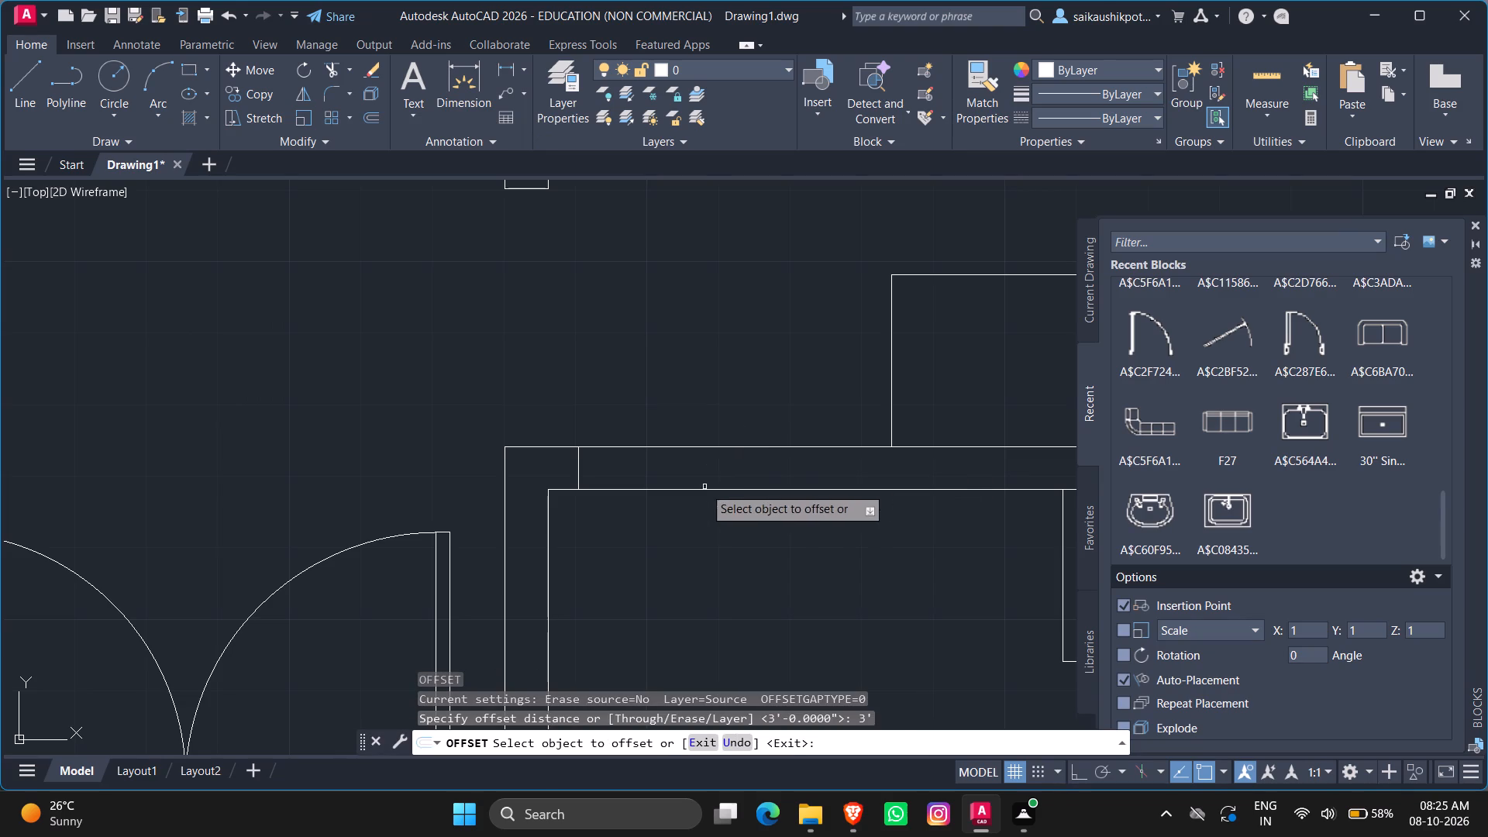
{"action": "left_click", "coordinate": [576, 472]}
{"action": "left_click", "coordinate": [765, 546]}
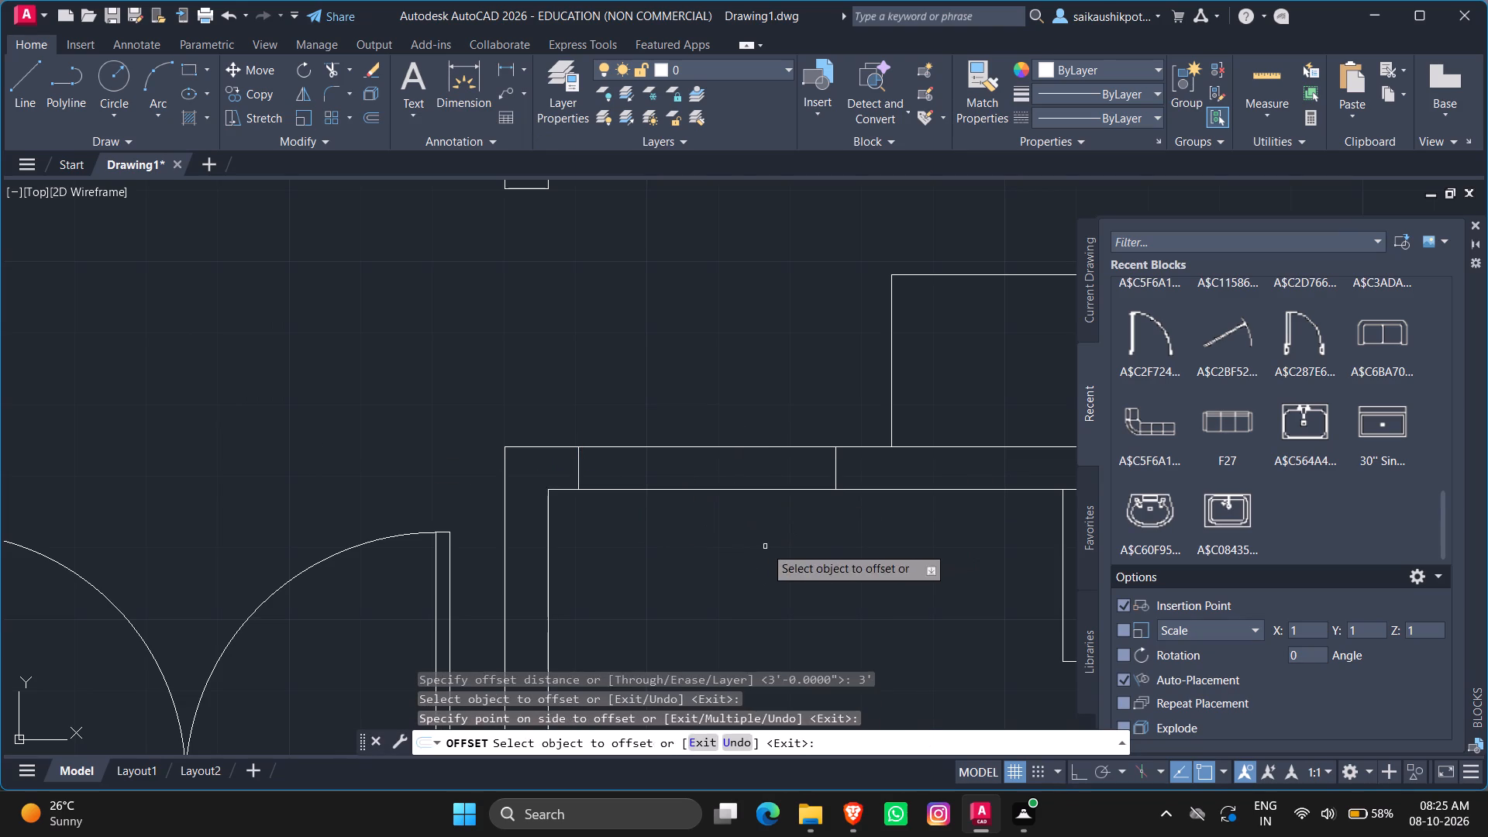
{"action": "key", "text": "Escape"}
{"action": "key", "text": "Escape"}
Trim both faces of the kitchen-bedroom wall between the two jamb lines to open the bedroom doorway.
{"action": "type", "text": "TR"}
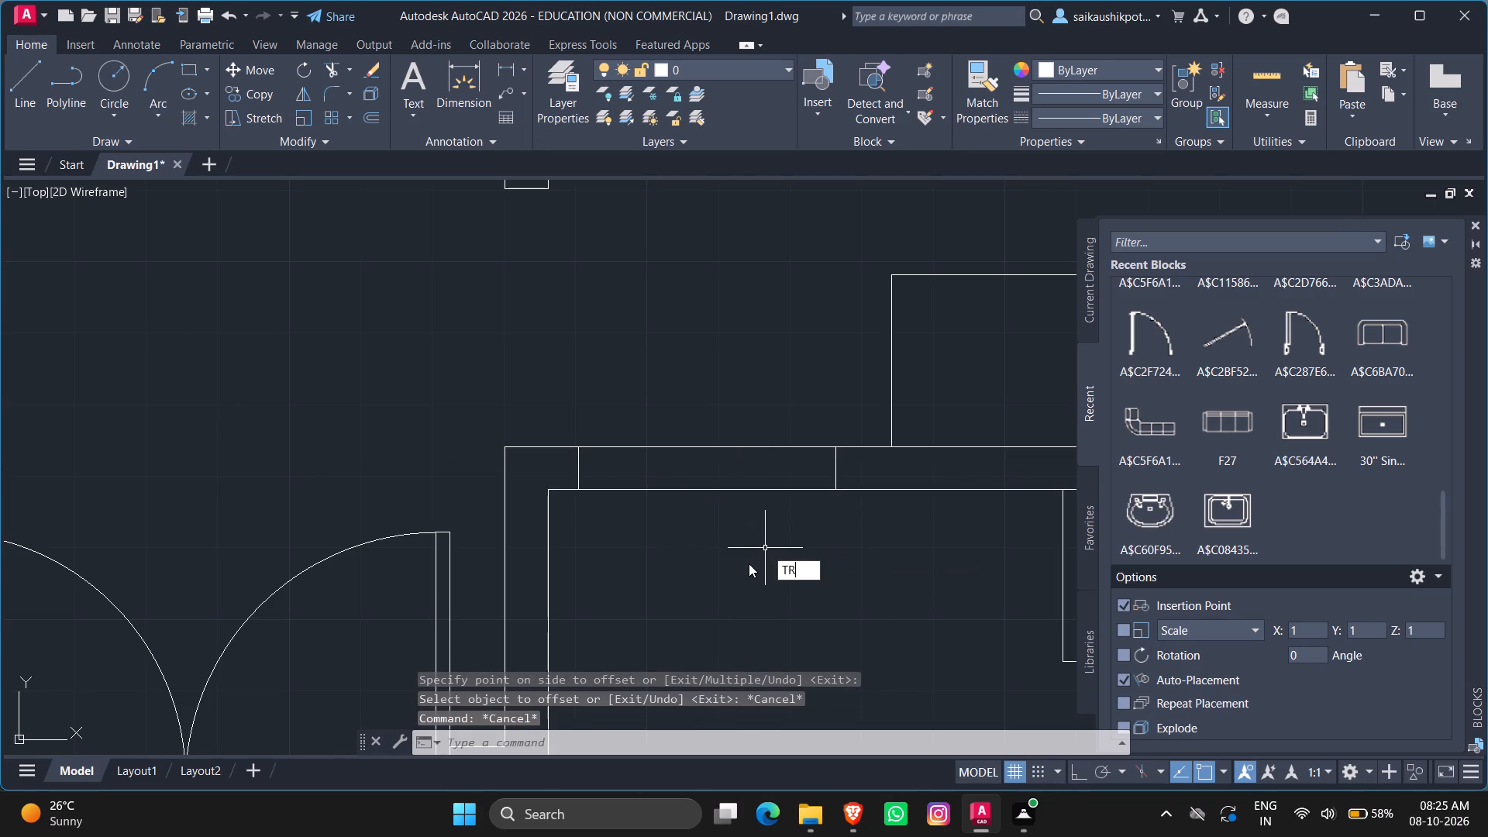
{"action": "key", "text": "Return"}
{"action": "key", "text": "Return"}
{"action": "left_click_drag", "start_coordinate": [739, 574], "coordinate": [723, 527]}
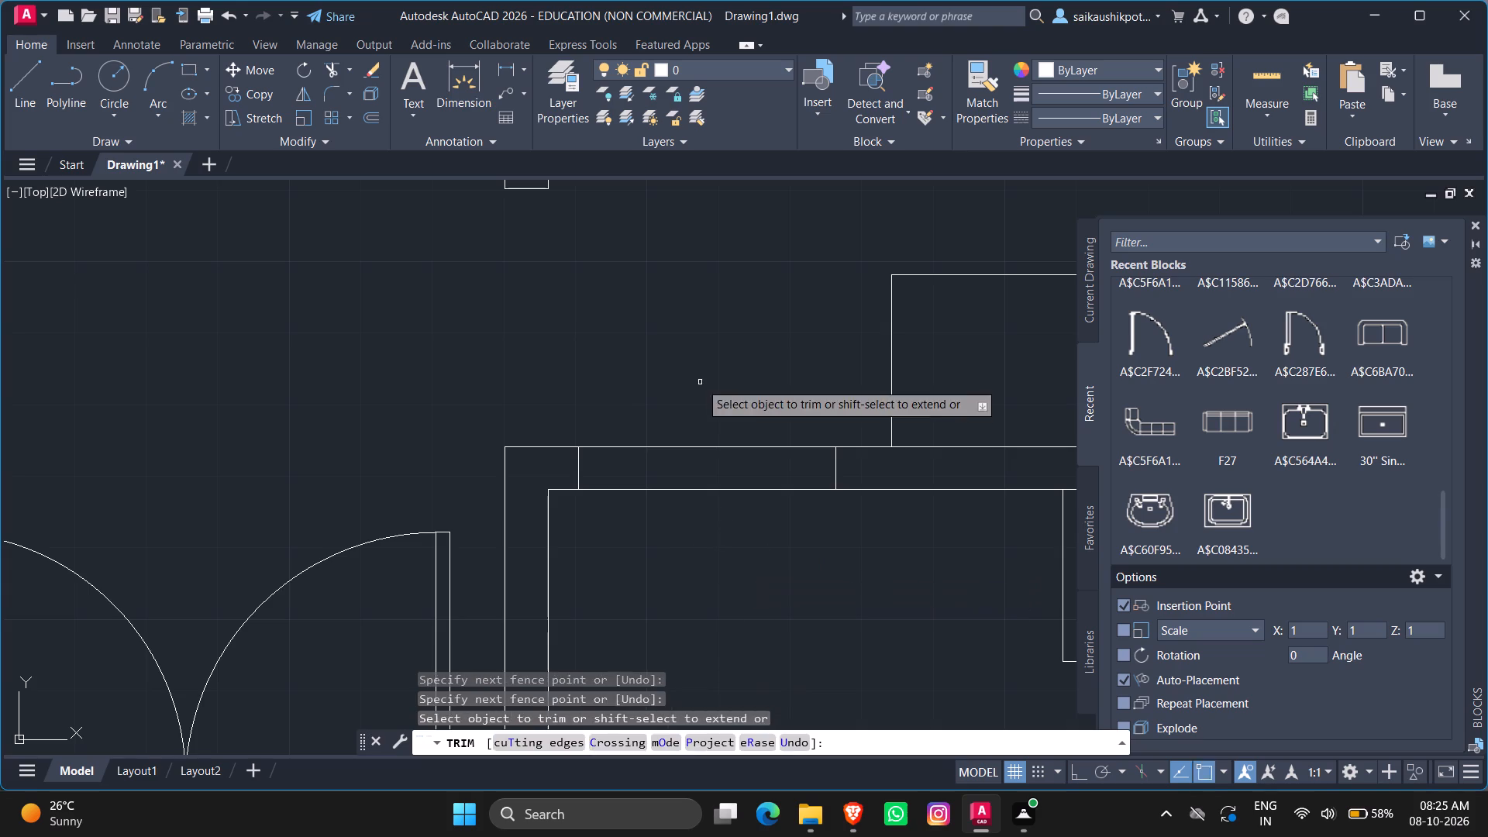
{"action": "double_click", "coordinate": [700, 382]}
{"action": "left_click", "coordinate": [694, 489]}
{"action": "left_click_drag", "start_coordinate": [702, 524], "coordinate": [702, 515]}
{"action": "left_click", "coordinate": [702, 406]}
{"action": "key", "text": "Escape"}
{"action": "scroll", "coordinate": [704, 528], "scroll_direction": "down", "scroll_amount": 2}
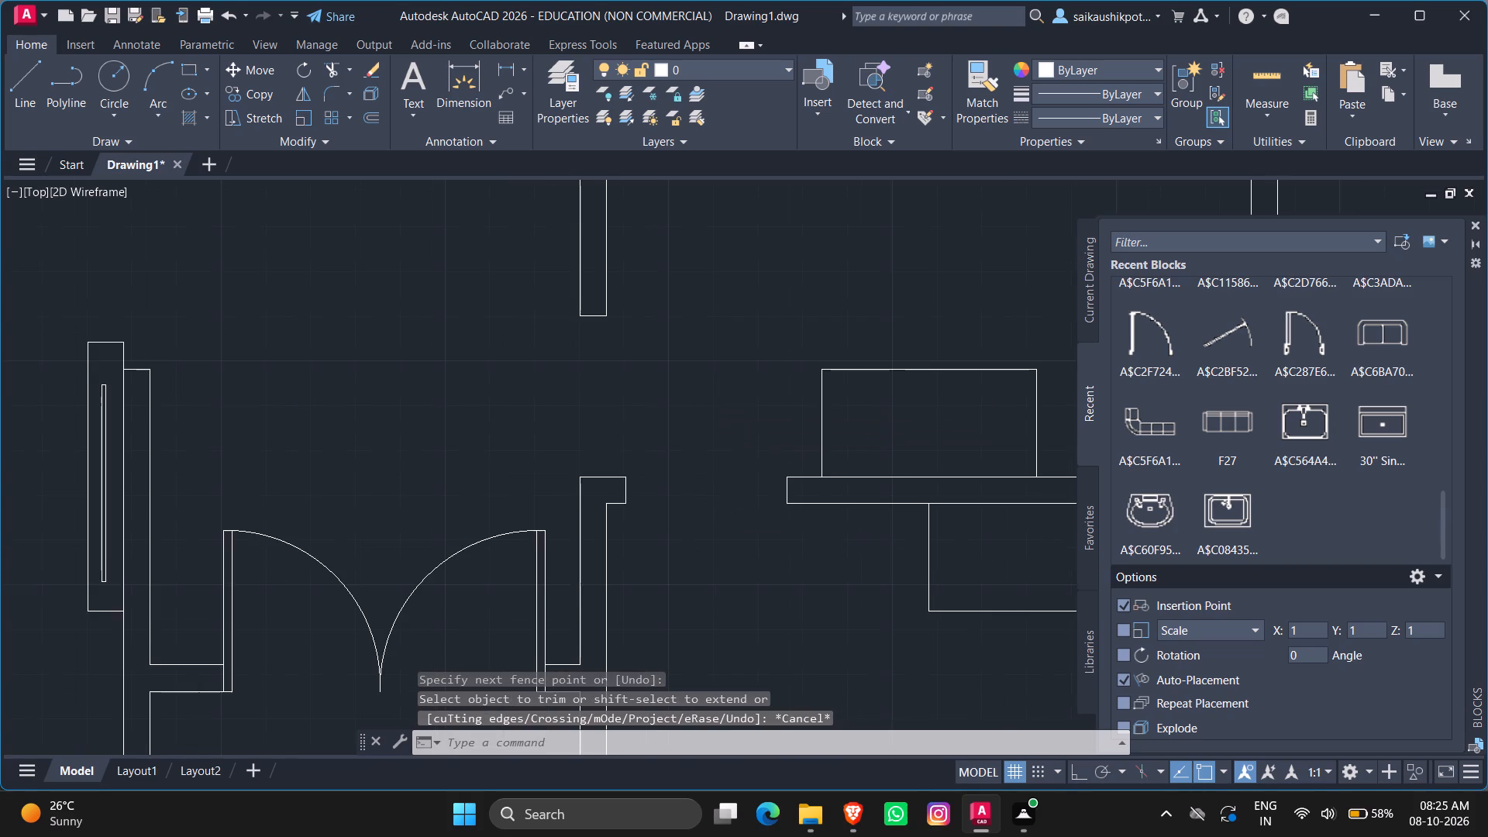
{"action": "scroll", "coordinate": [704, 528], "scroll_direction": "up", "scroll_amount": 1}
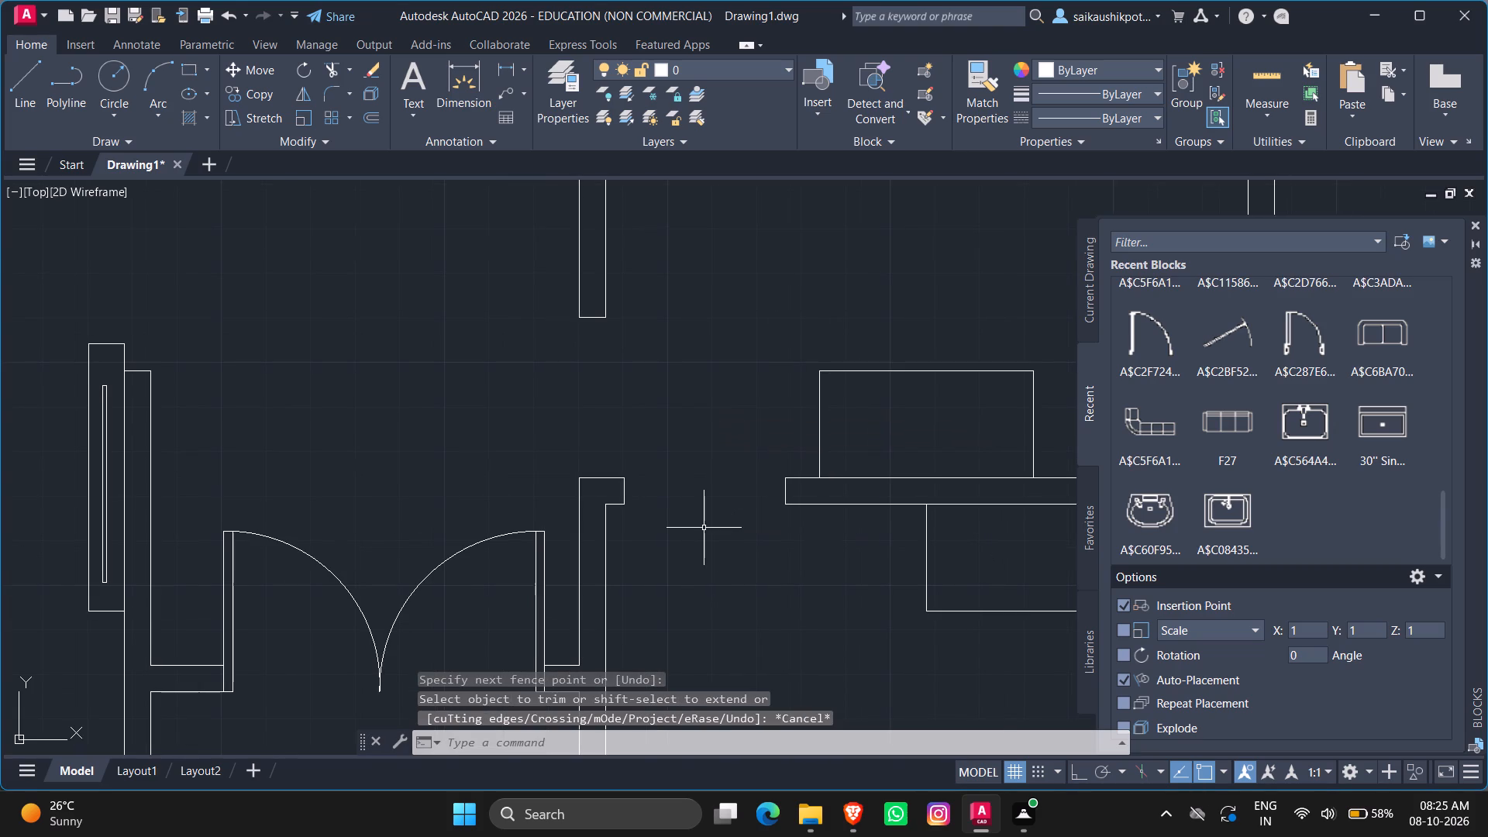
{"action": "key", "text": "Escape"}
{"action": "key", "text": "Escape"}
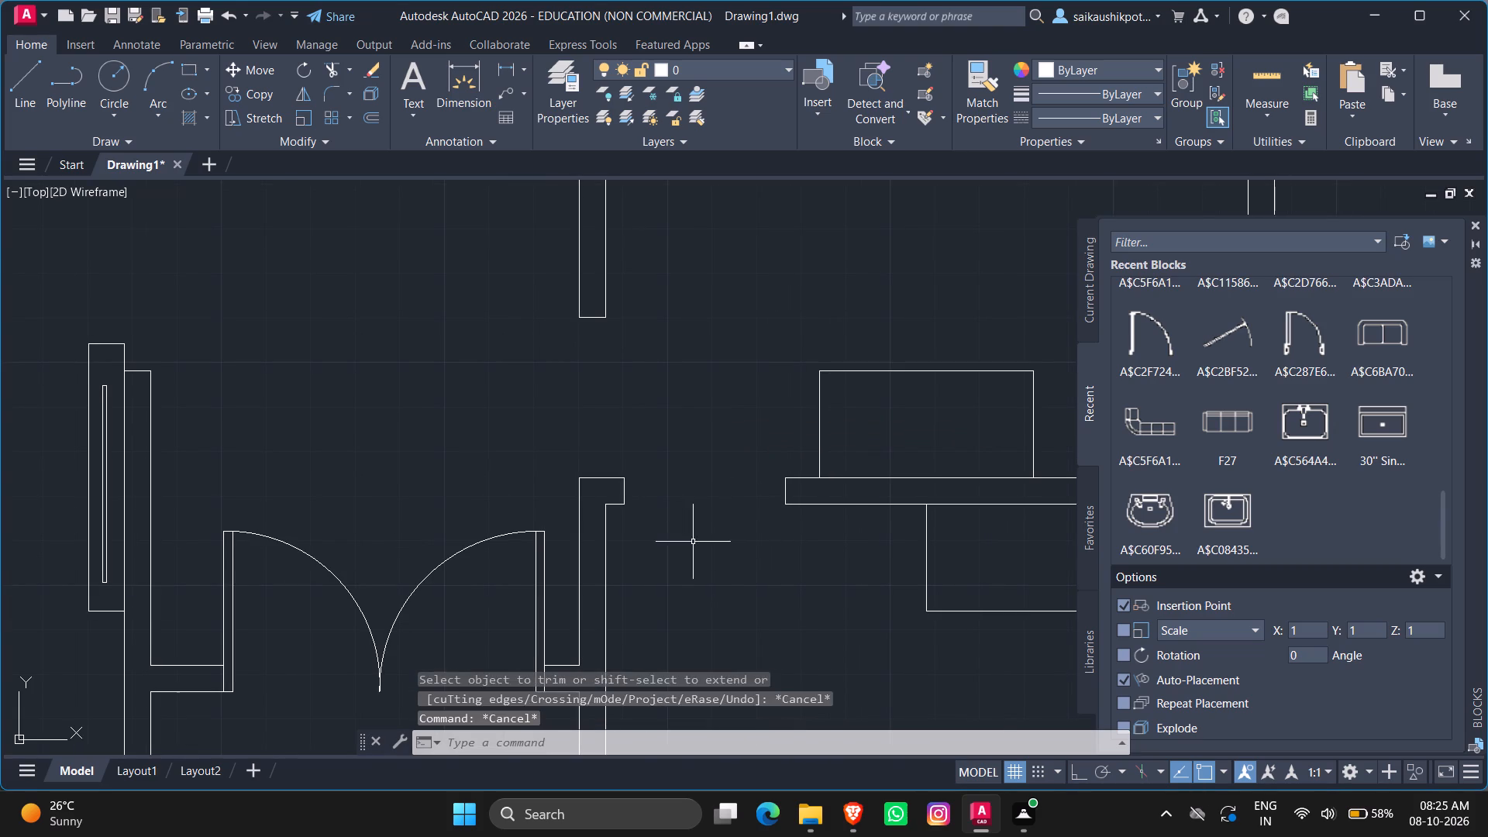
{"action": "key", "text": "Escape"}
Draw a 3' by 2" door leaf extending down into the bedroom from the upper corner of the doorway's left jamb.
{"action": "key", "text": "l"}
{"action": "key", "text": "Return"}
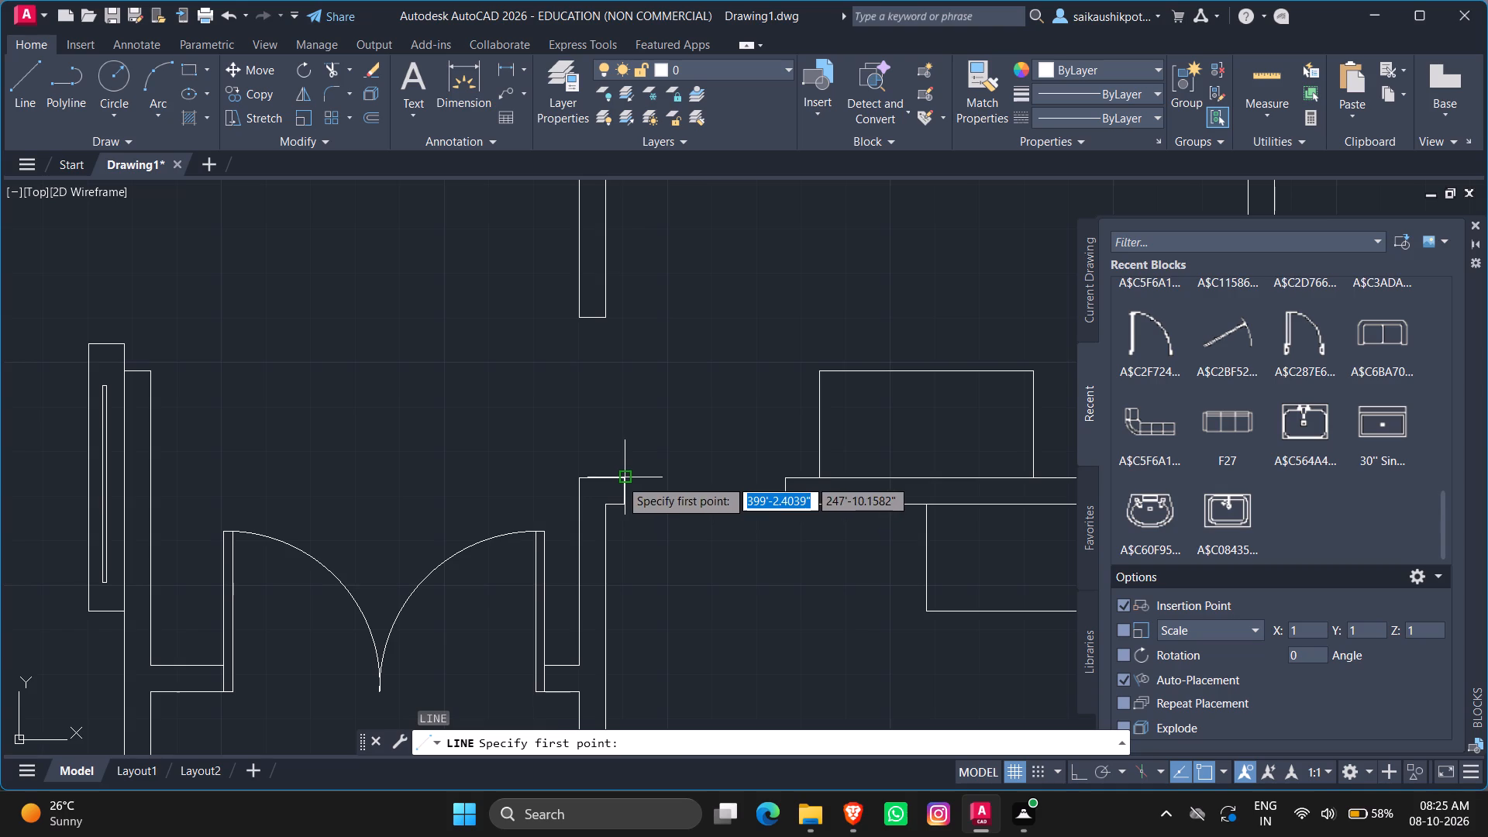
{"action": "left_click", "coordinate": [620, 479]}
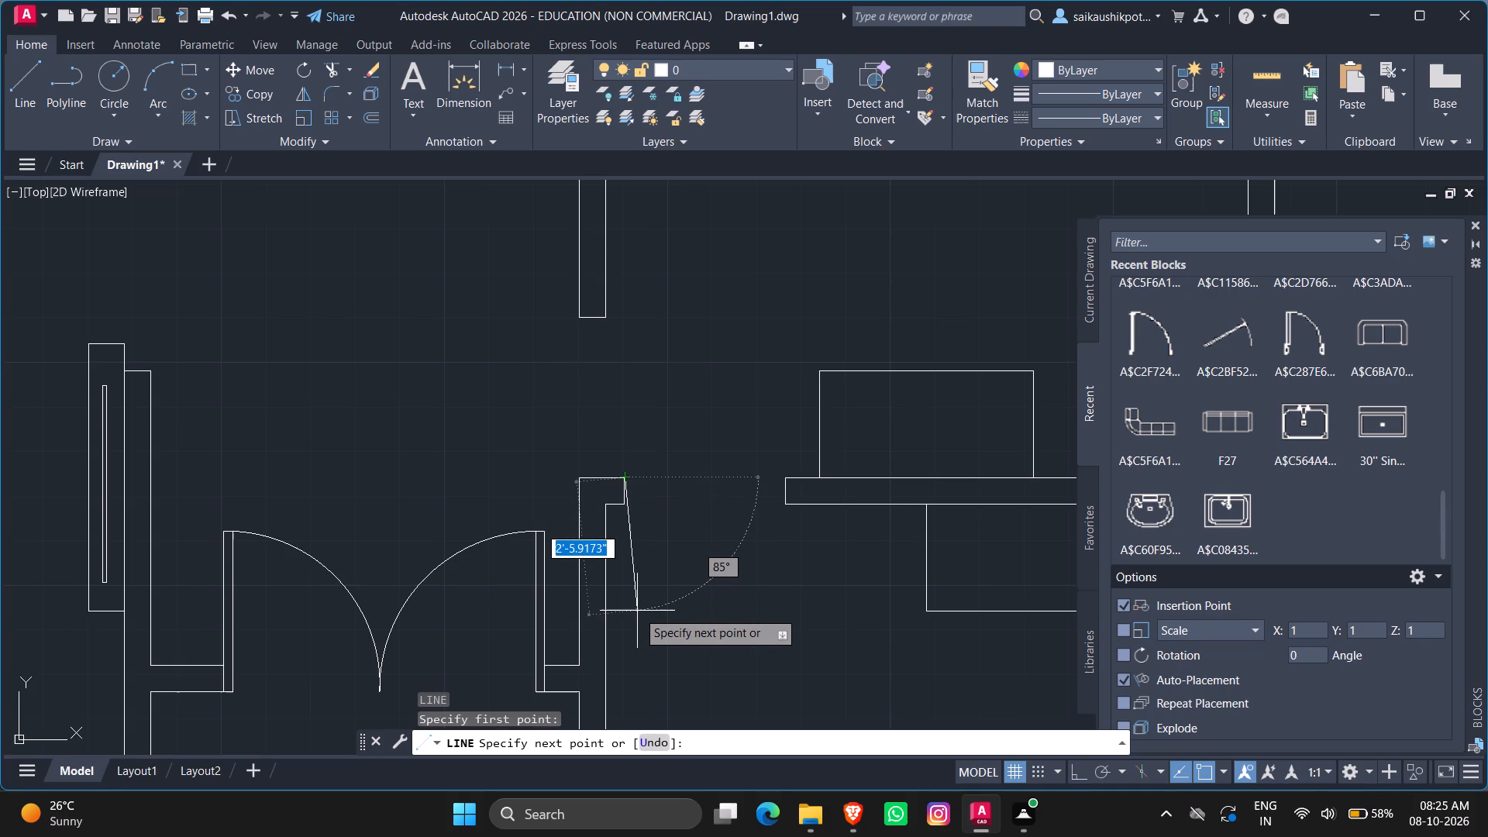
{"action": "key", "text": "F8"}
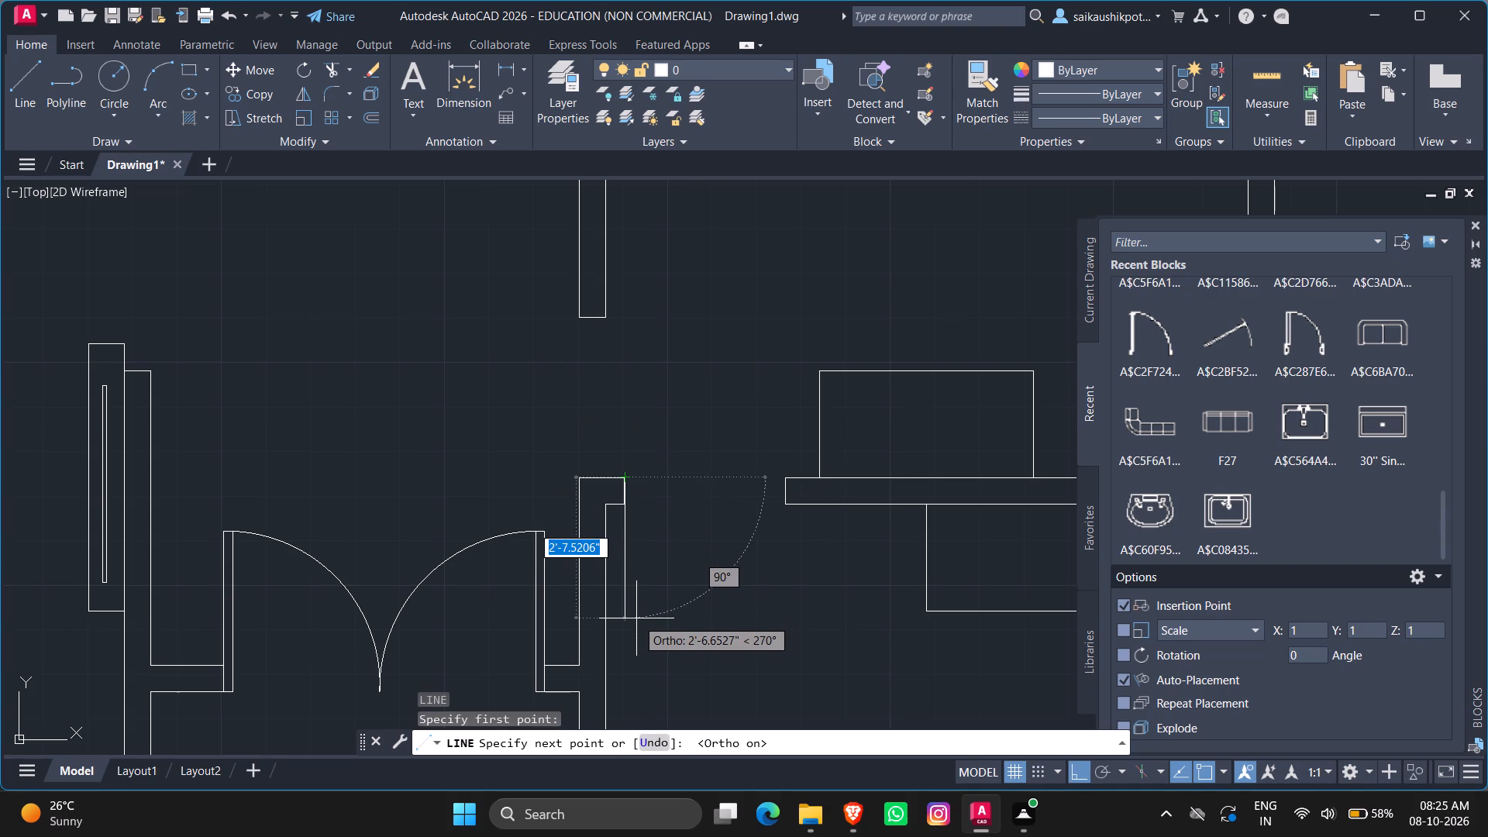
{"action": "type", "text": "3'"}
{"action": "key", "text": "Return"}
{"action": "scroll", "coordinate": [636, 618], "scroll_direction": "up", "scroll_amount": 2}
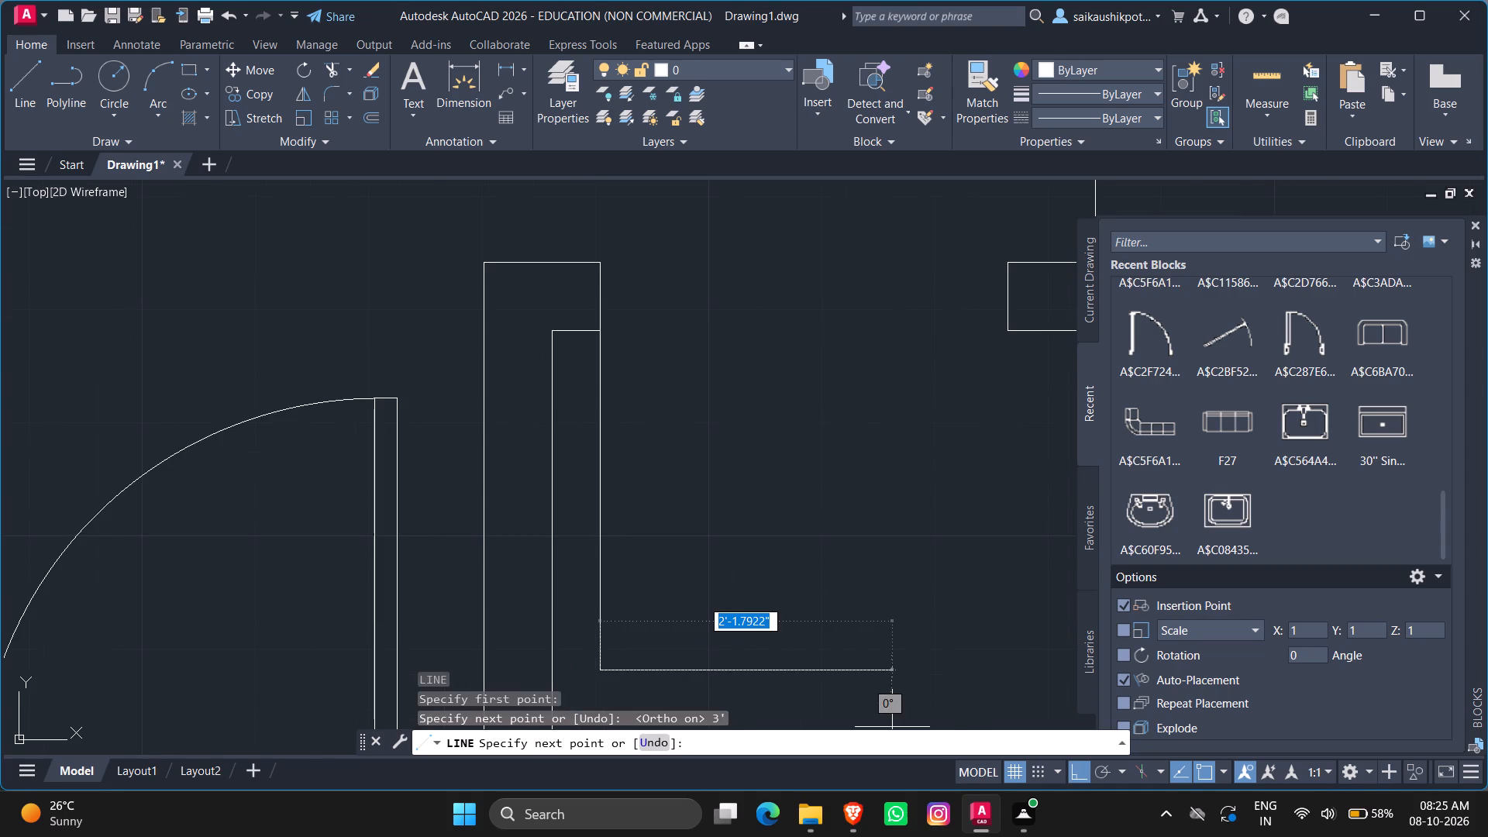
{"action": "type", "text": "2\""}
{"action": "key", "text": "Return"}
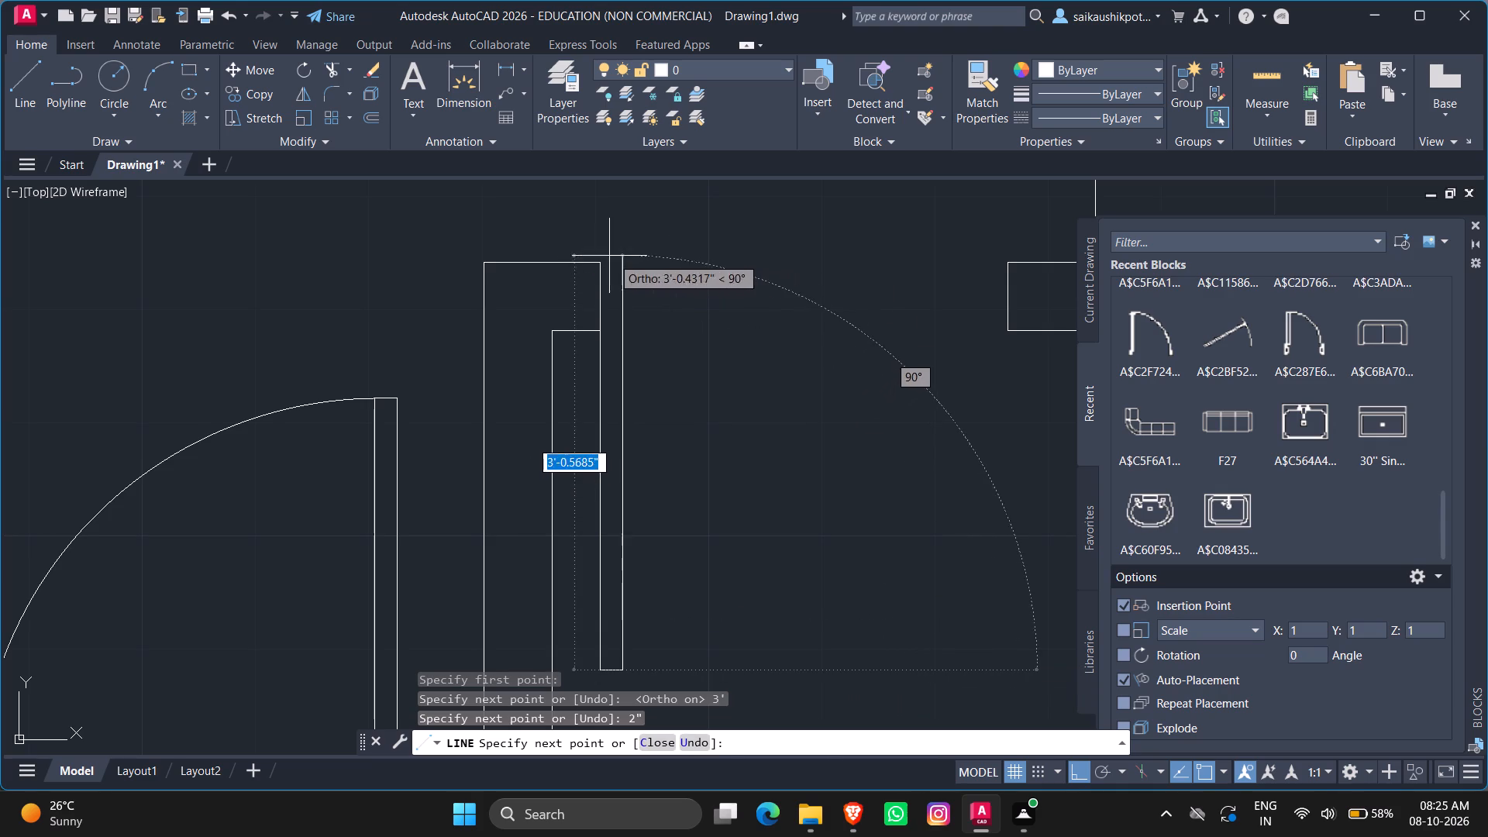
{"action": "left_click", "coordinate": [621, 261]}
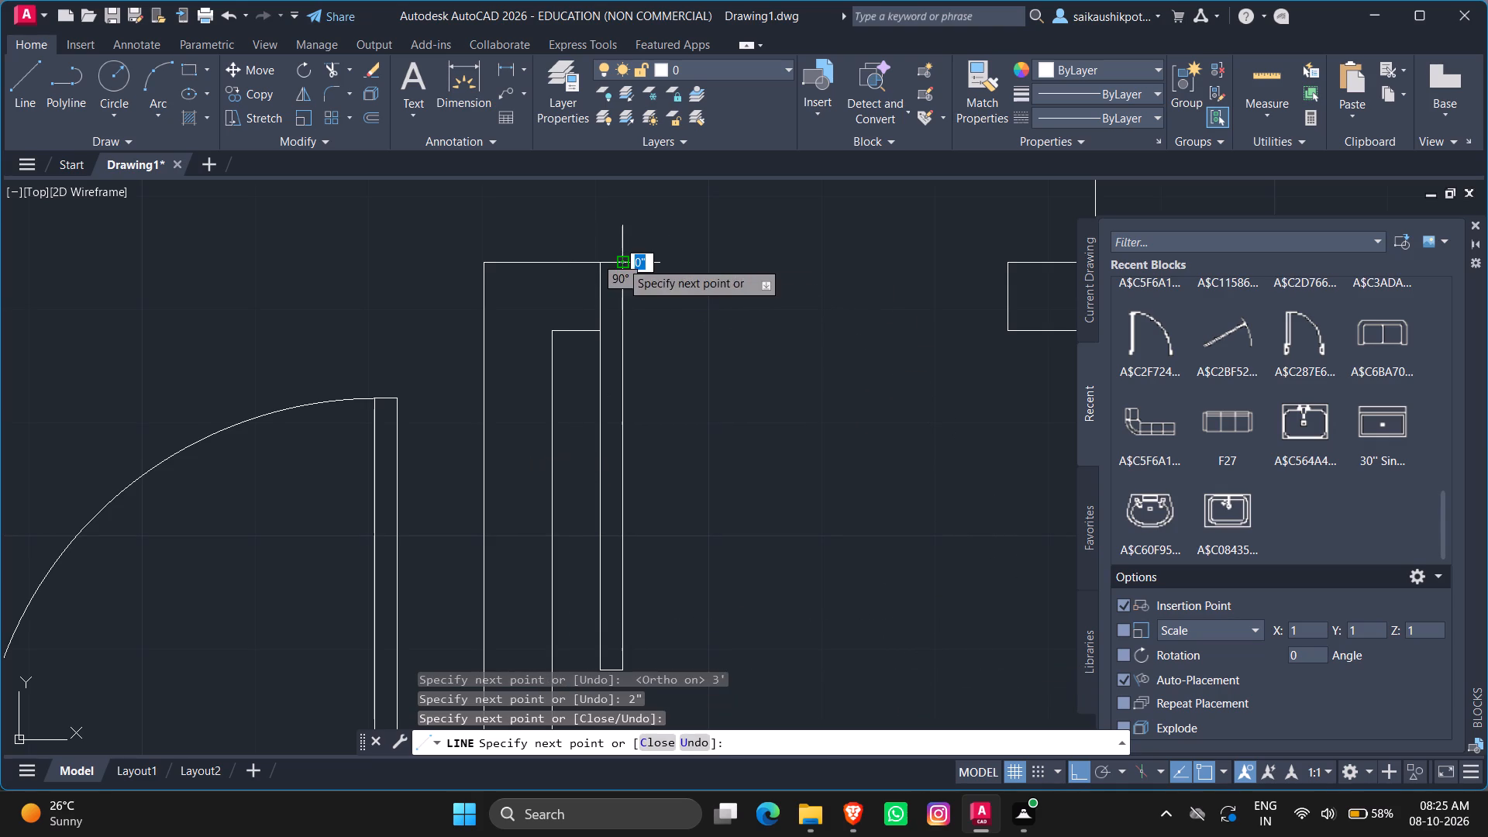
{"action": "left_click", "coordinate": [601, 261]}
{"action": "key", "text": "Escape"}
{"action": "scroll", "coordinate": [681, 351], "scroll_direction": "down", "scroll_amount": 2}
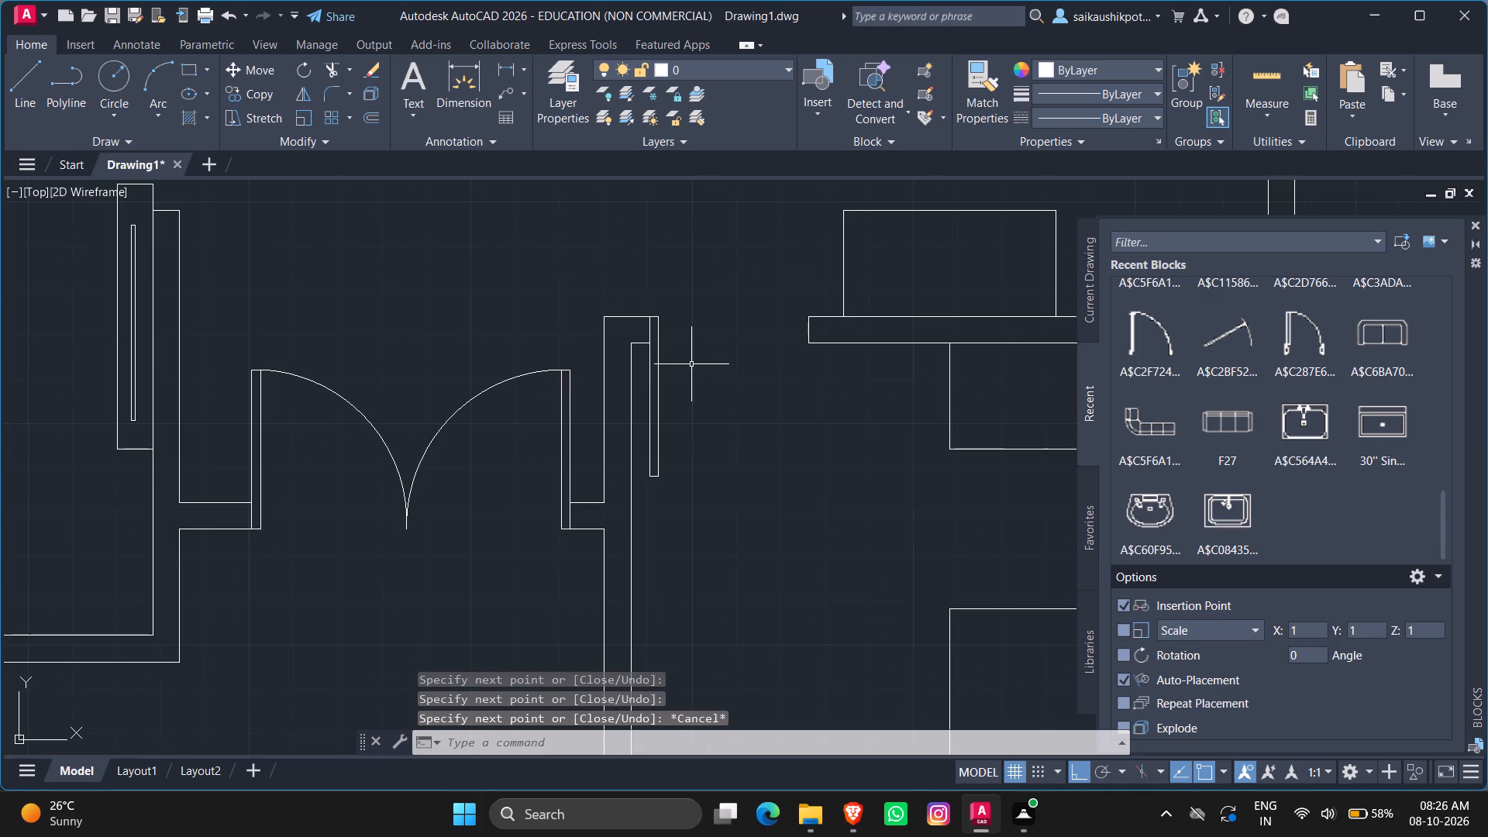
Draw a three-point arc from the bedroom door leaf's lower-right corner to the upper corner of the right jamb.
{"action": "left_click", "coordinate": [157, 74]}
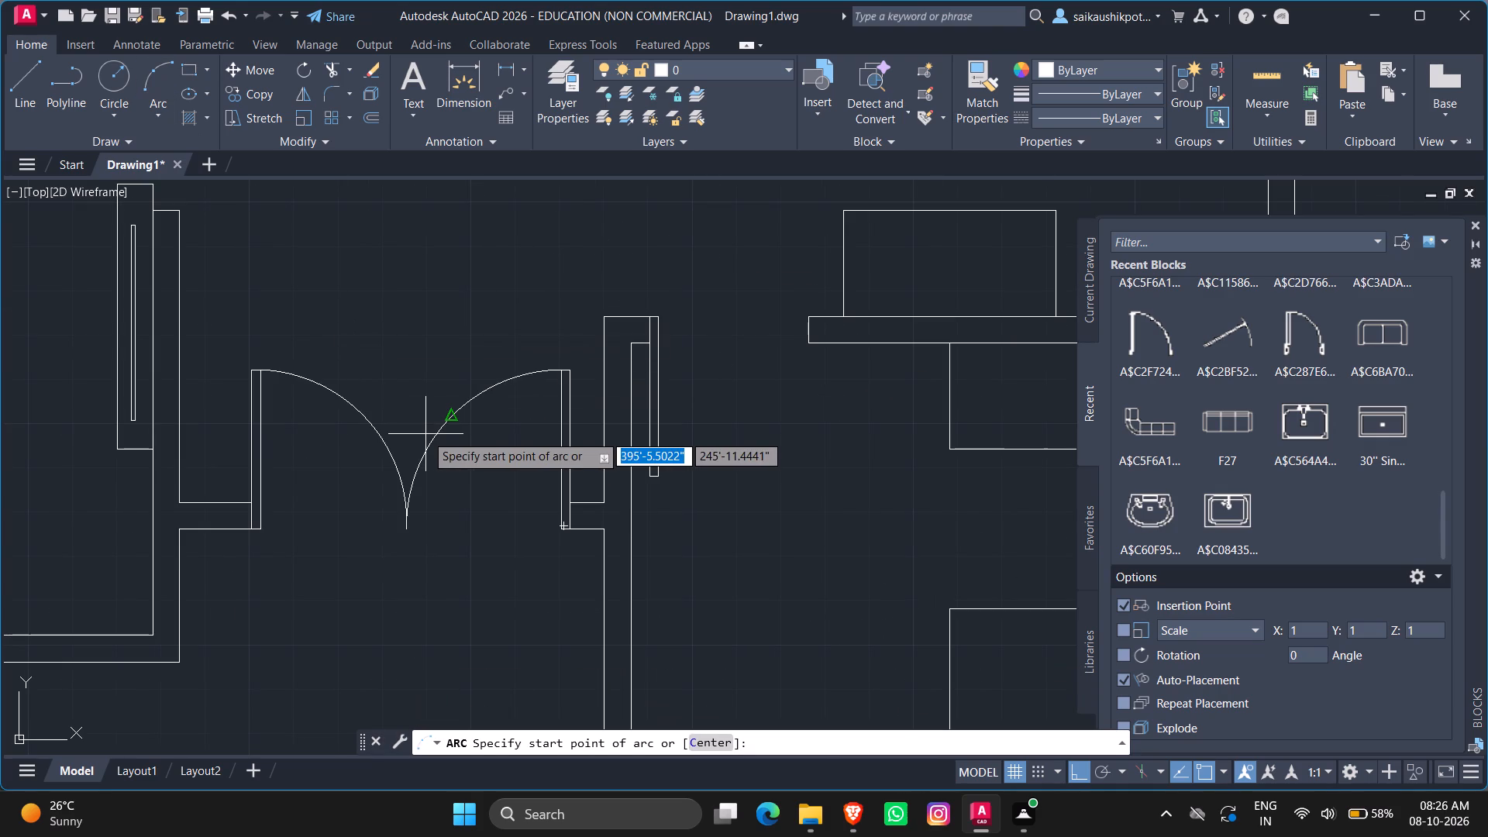
{"action": "key", "text": "F8"}
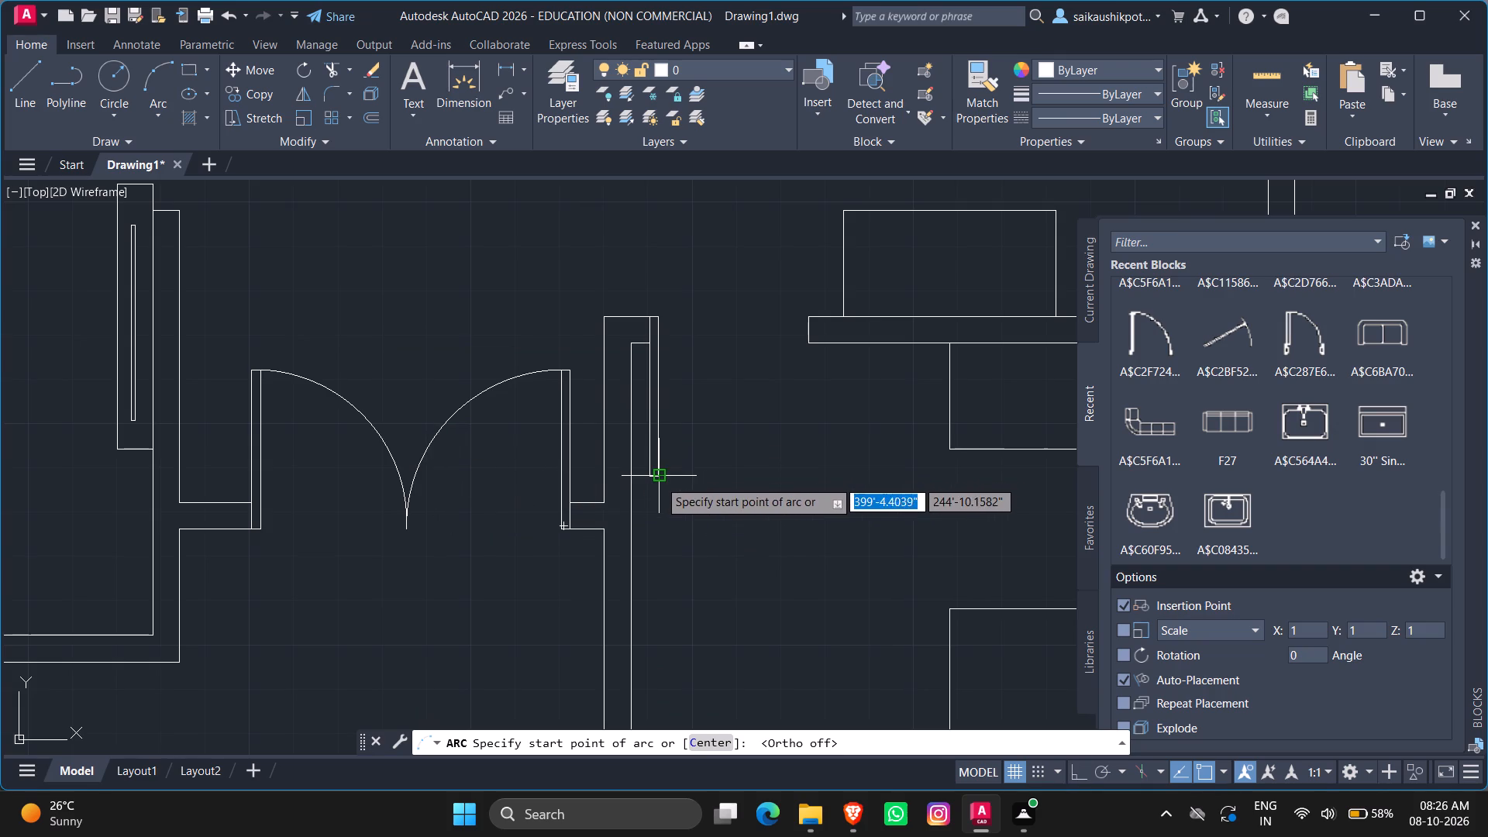
{"action": "left_click", "coordinate": [659, 480]}
{"action": "left_click", "coordinate": [733, 422]}
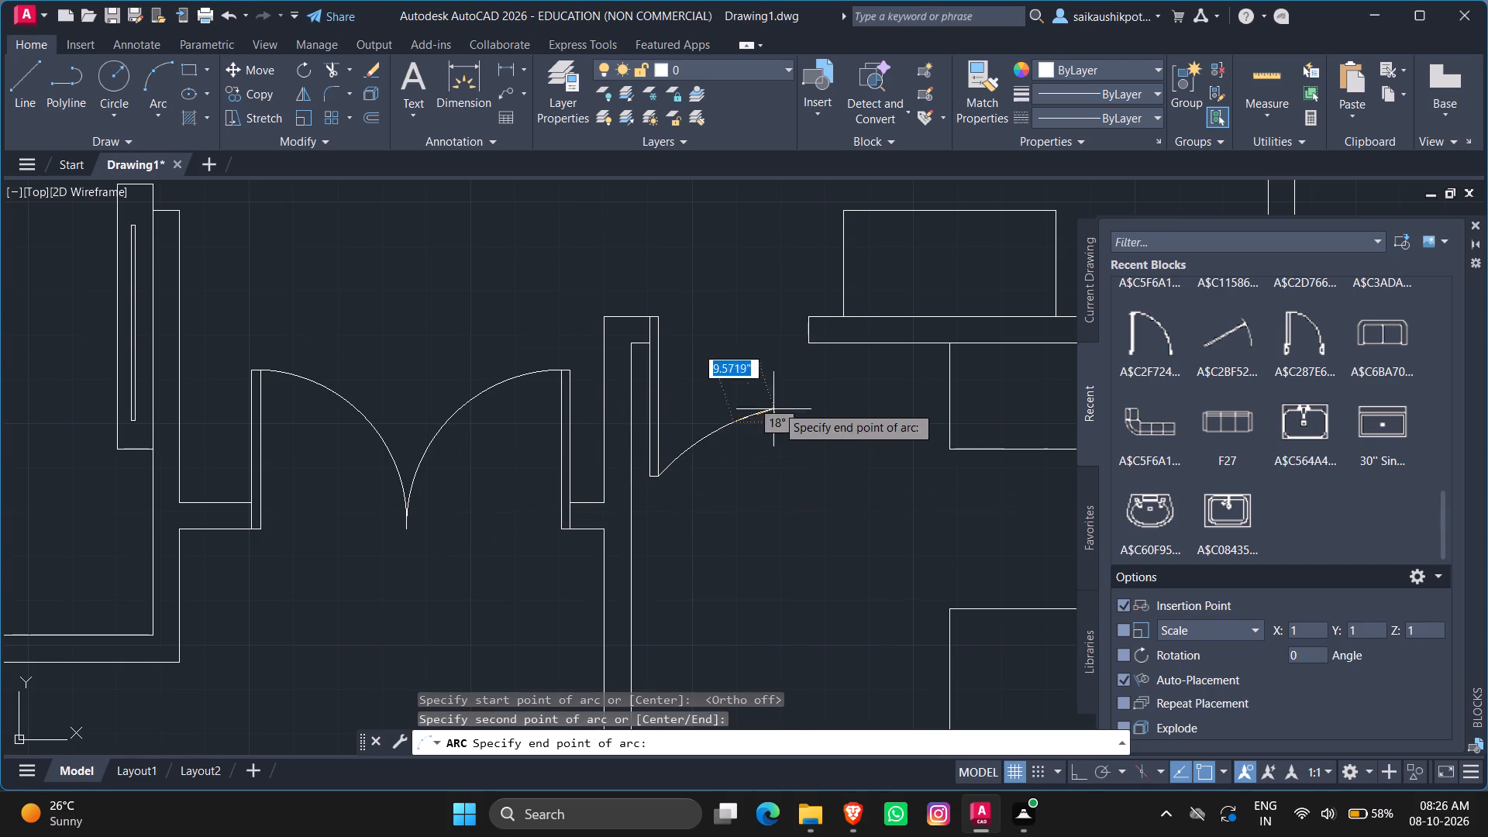
{"action": "left_click", "coordinate": [809, 313]}
Stretch the arc's midpoint outward into the bedroom so it forms a rounded door swing.
{"action": "left_click_drag", "start_coordinate": [803, 420], "coordinate": [784, 408]}
{"action": "left_click", "coordinate": [737, 367]}
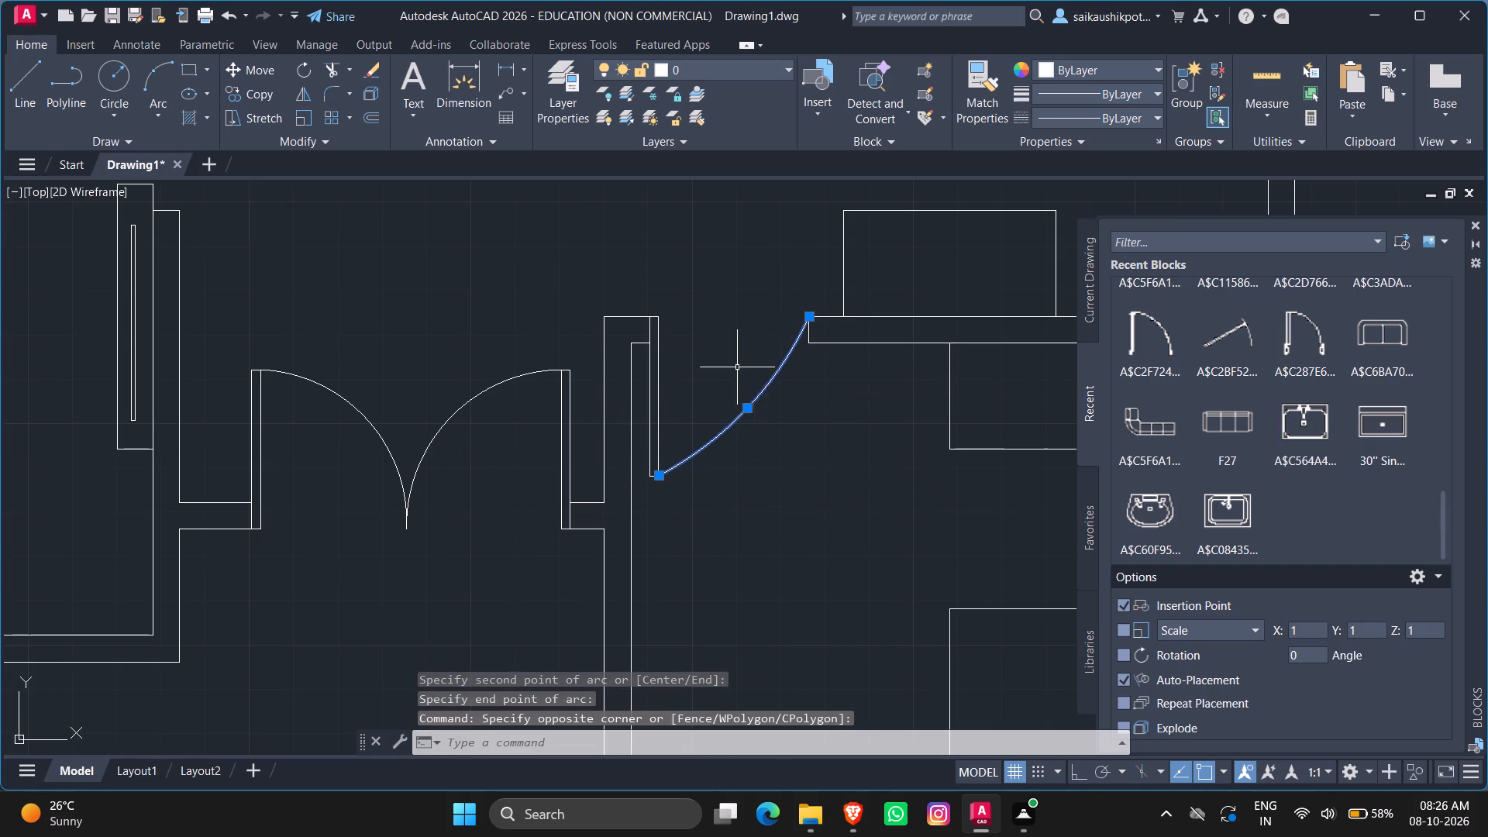
{"action": "left_click", "coordinate": [748, 408]}
{"action": "scroll", "coordinate": [773, 442], "scroll_direction": "up", "scroll_amount": 1}
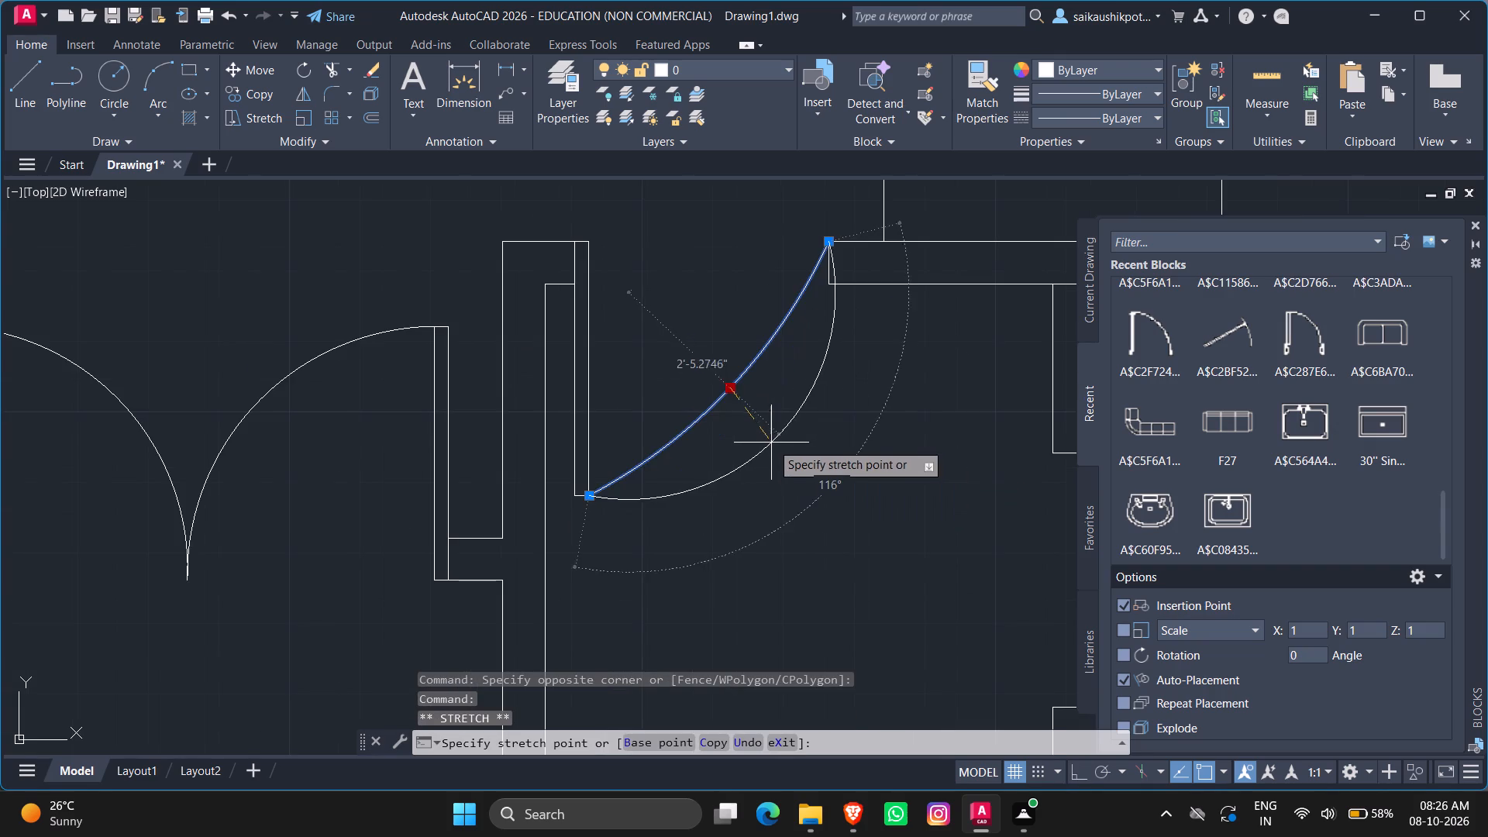
{"action": "scroll", "coordinate": [766, 439], "scroll_direction": "up", "scroll_amount": 2}
{"action": "left_click", "coordinate": [739, 399]}
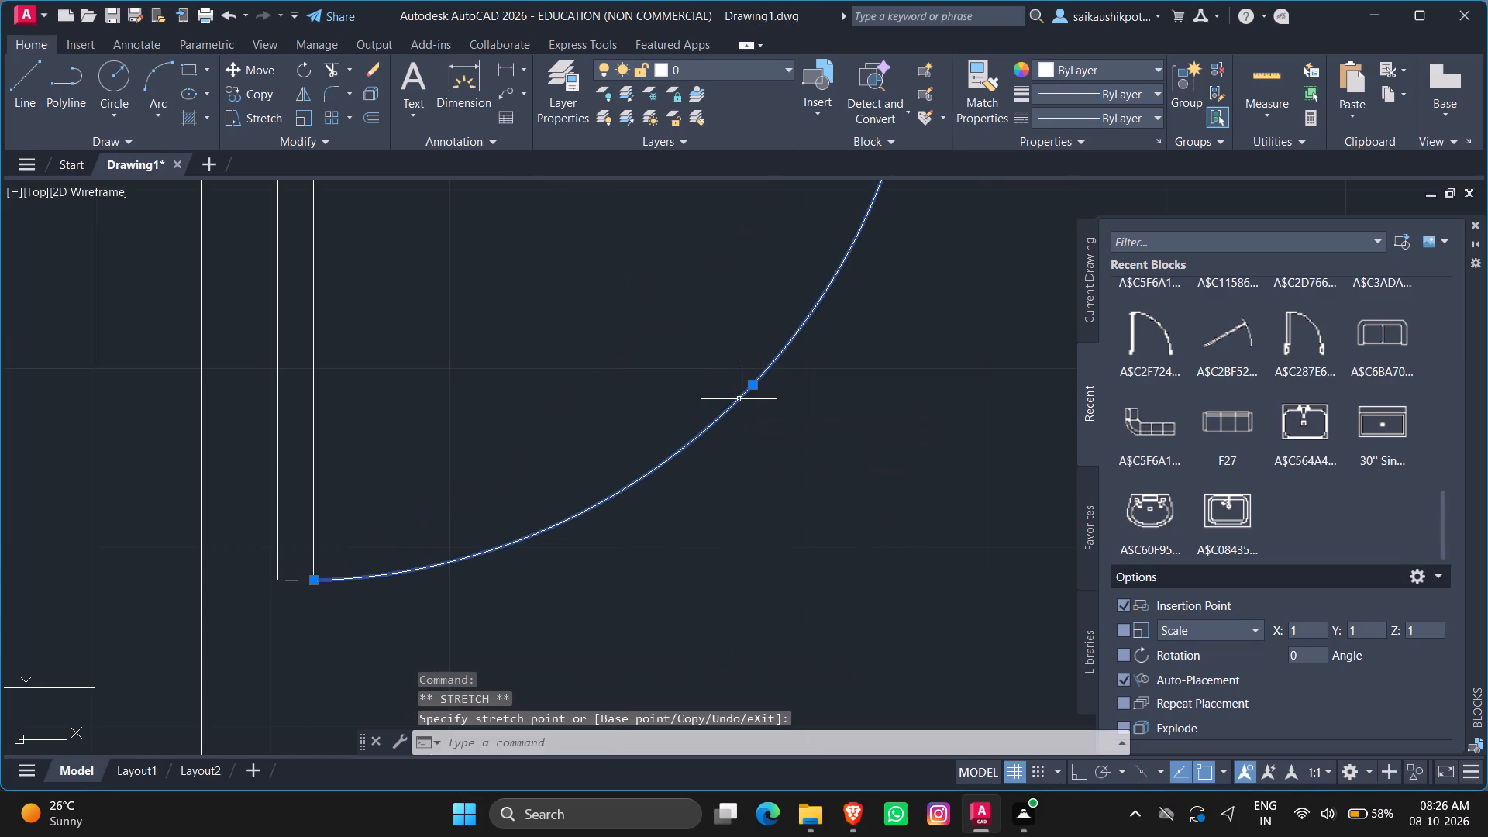
{"action": "scroll", "coordinate": [763, 436], "scroll_direction": "down", "scroll_amount": 2}
{"action": "key", "text": "Escape"}
{"action": "key", "text": "Escape"}
Draw a horizontal line about 1'-2.5" long across the left wall of the room above the staircase, just below its upper-left inner corner.
{"action": "scroll", "coordinate": [777, 489], "scroll_direction": "down", "scroll_amount": 3}
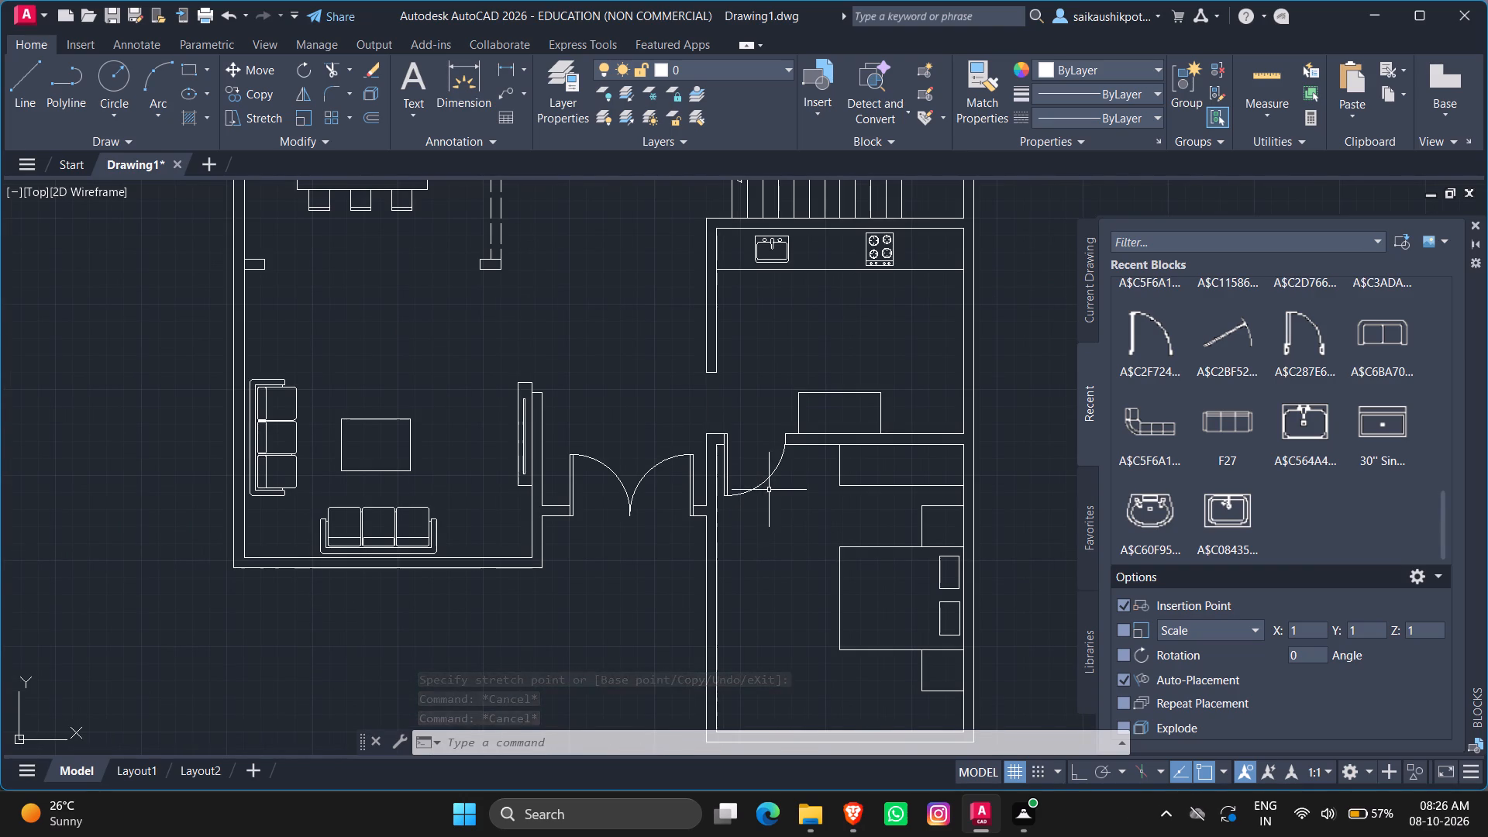
{"action": "scroll", "coordinate": [768, 511], "scroll_direction": "down", "scroll_amount": 2}
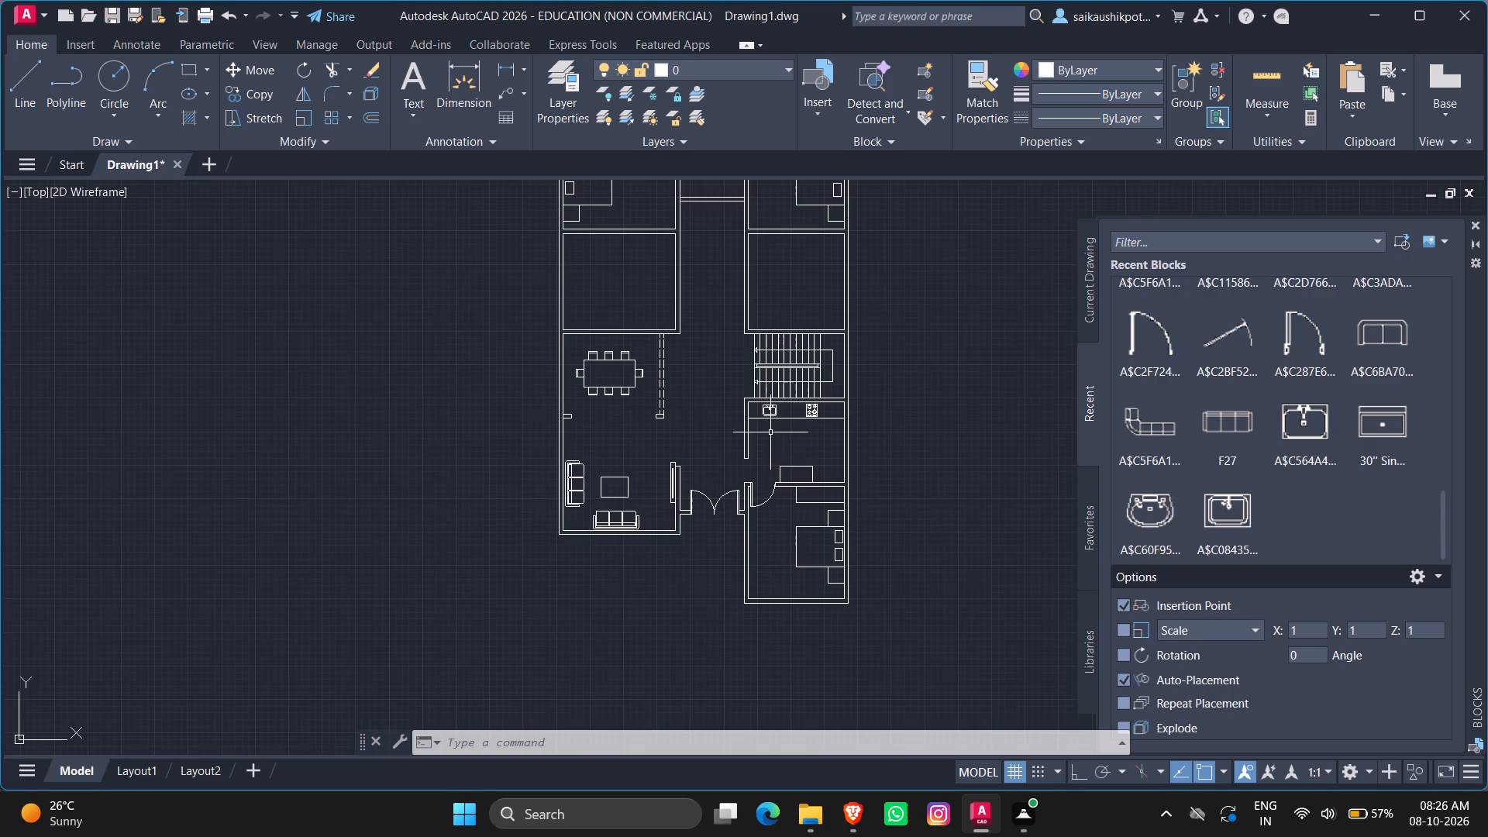
{"action": "scroll", "coordinate": [773, 494], "scroll_direction": "down", "scroll_amount": 2}
{"action": "scroll", "coordinate": [754, 380], "scroll_direction": "up", "scroll_amount": 2}
{"action": "scroll", "coordinate": [791, 459], "scroll_direction": "up", "scroll_amount": 2}
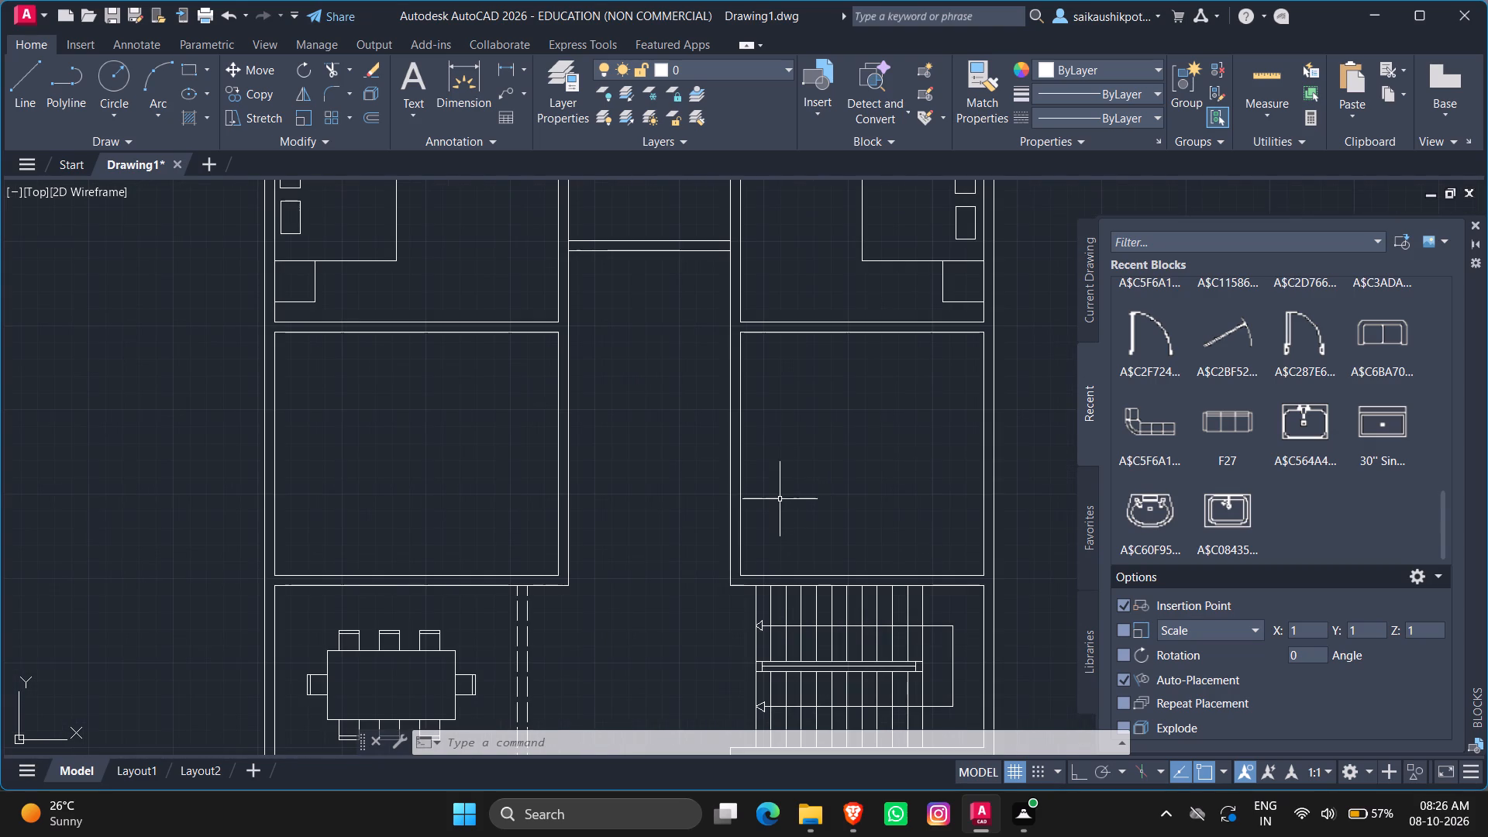
{"action": "scroll", "coordinate": [780, 499], "scroll_direction": "up", "scroll_amount": 1}
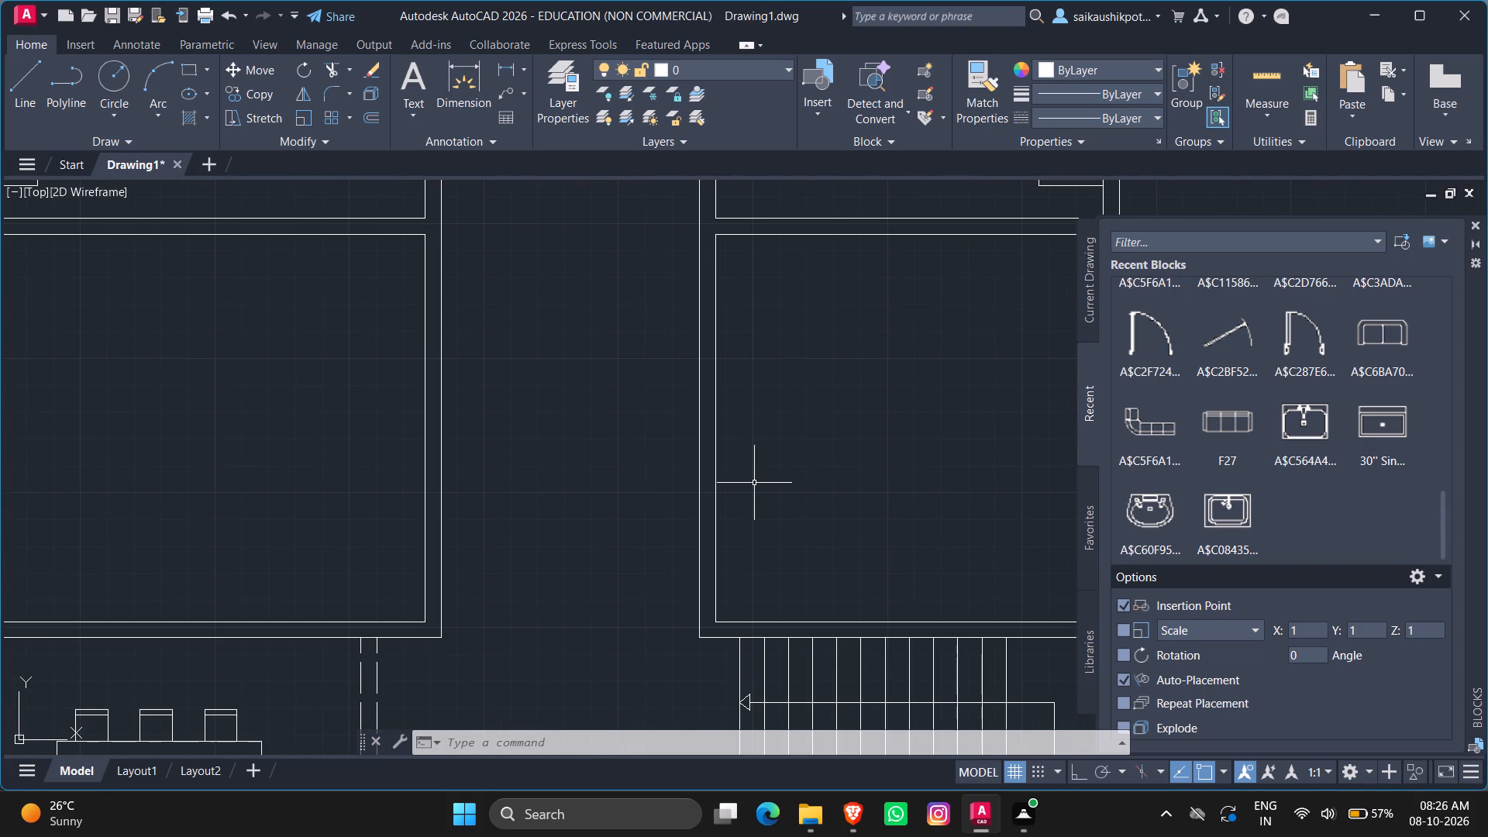
{"action": "scroll", "coordinate": [759, 467], "scroll_direction": "down", "scroll_amount": 1}
{"action": "scroll", "coordinate": [748, 339], "scroll_direction": "up", "scroll_amount": 2}
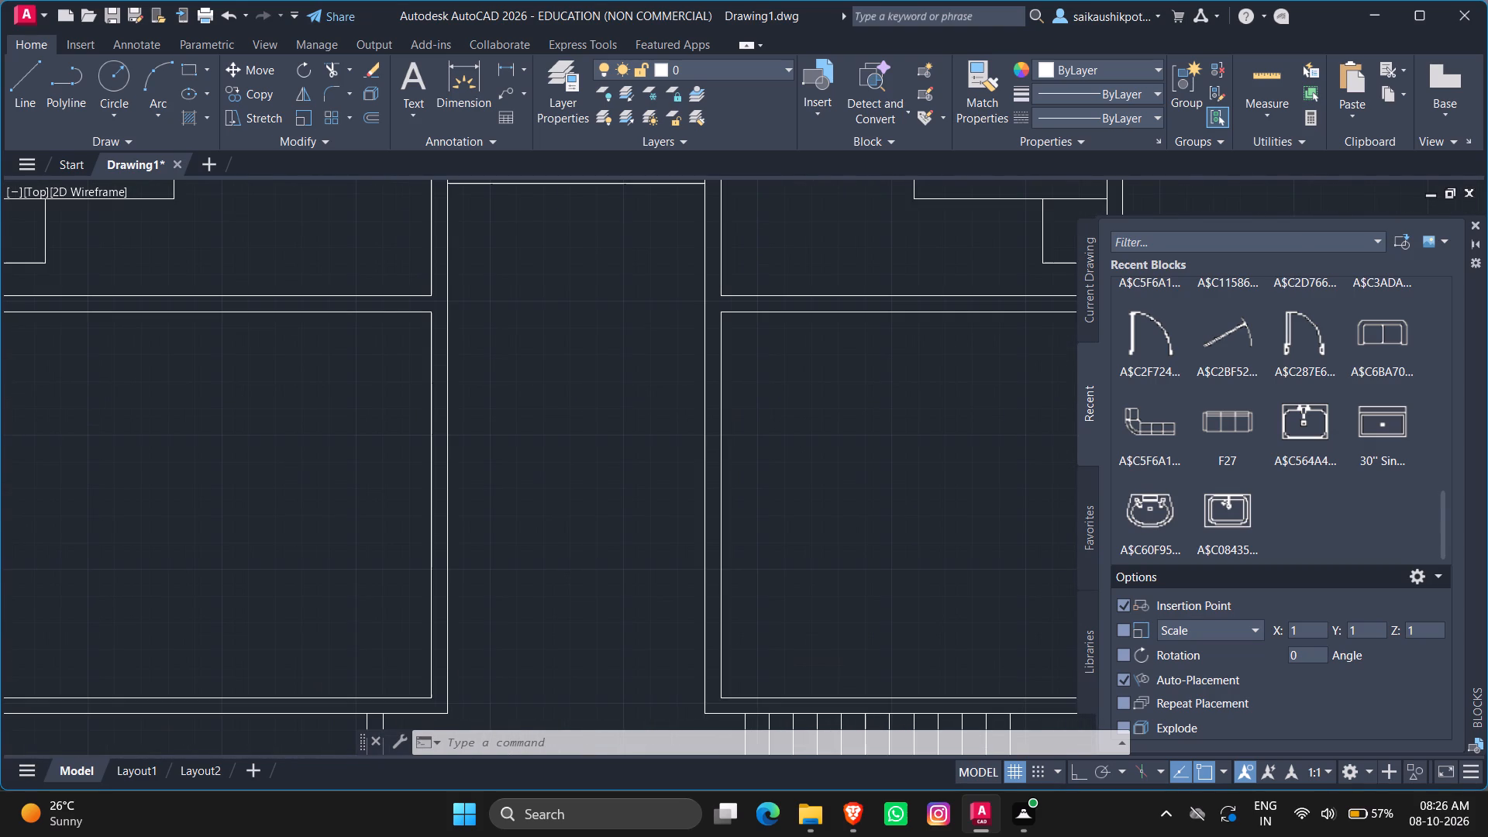
{"action": "key", "text": "Escape"}
{"action": "key", "text": "Escape"}
{"action": "key", "text": "Escape"}
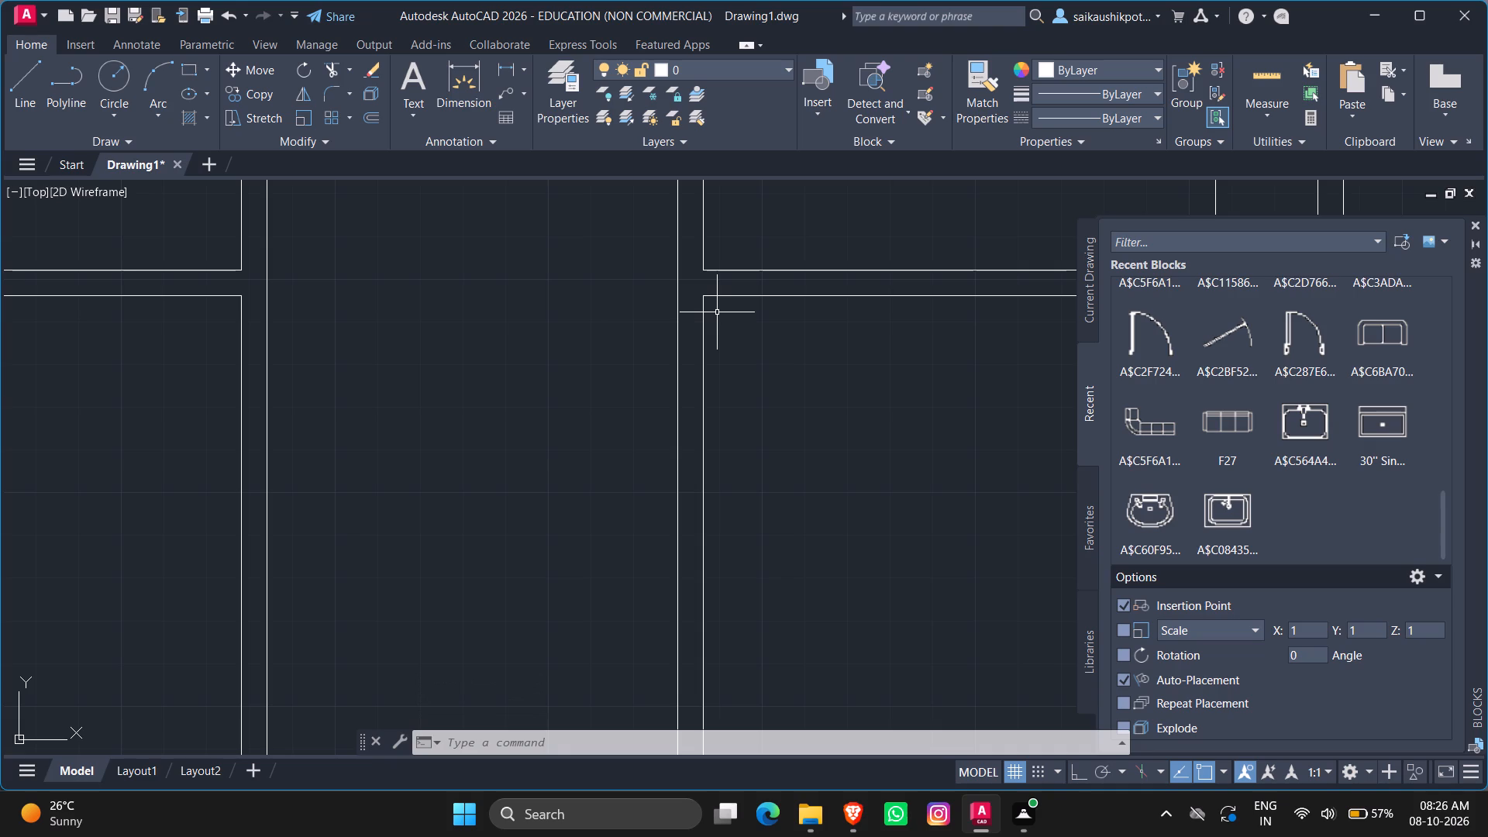
{"action": "key", "text": "Escape"}
{"action": "key", "text": "Escape"}
{"action": "key", "text": "Escape"}
{"action": "key", "text": "Escape"}
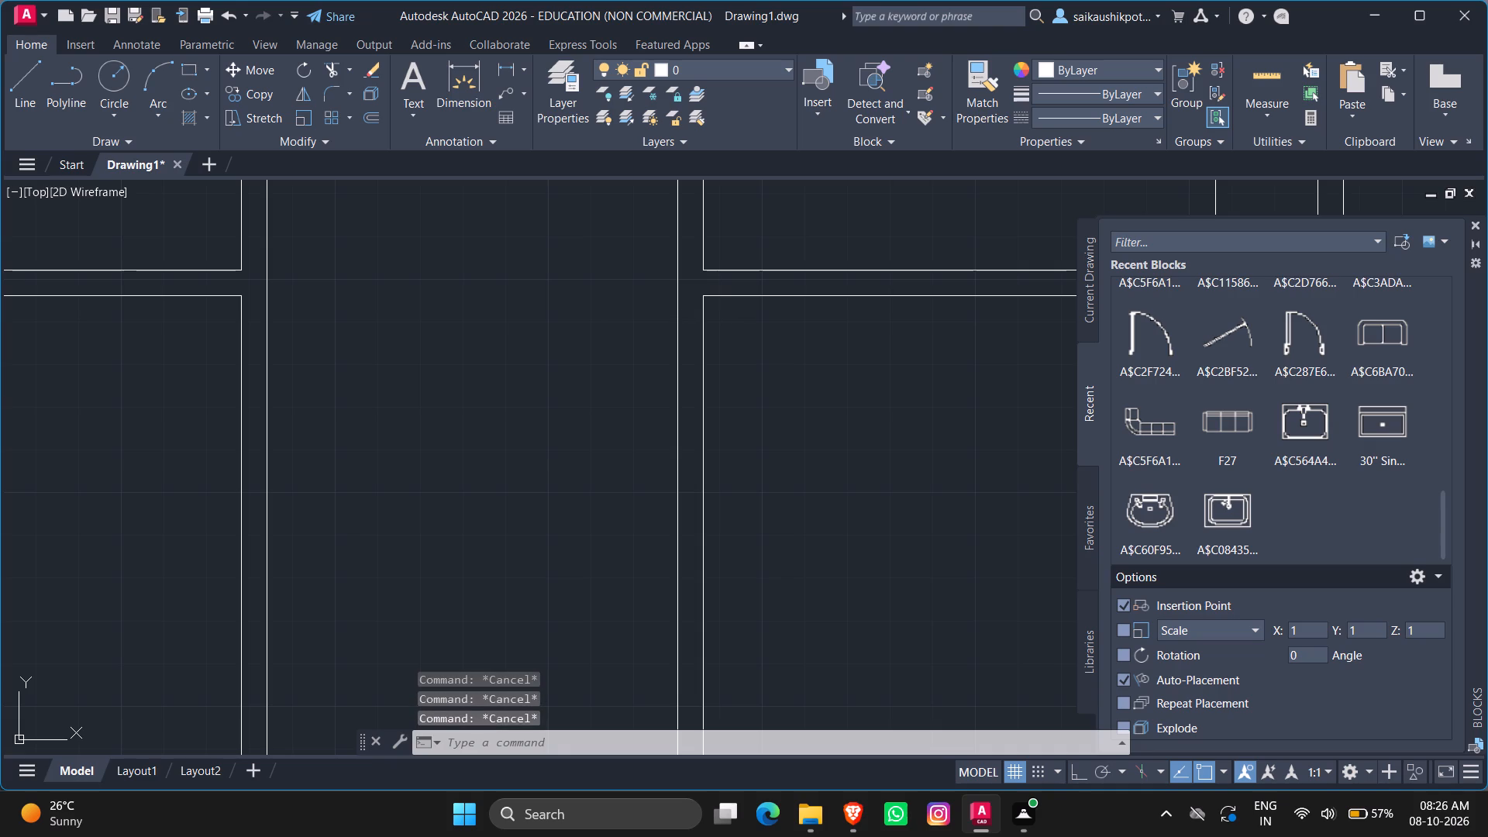
{"action": "key", "text": "l"}
{"action": "key", "text": "Return"}
{"action": "scroll", "coordinate": [679, 317], "scroll_direction": "up", "scroll_amount": 1}
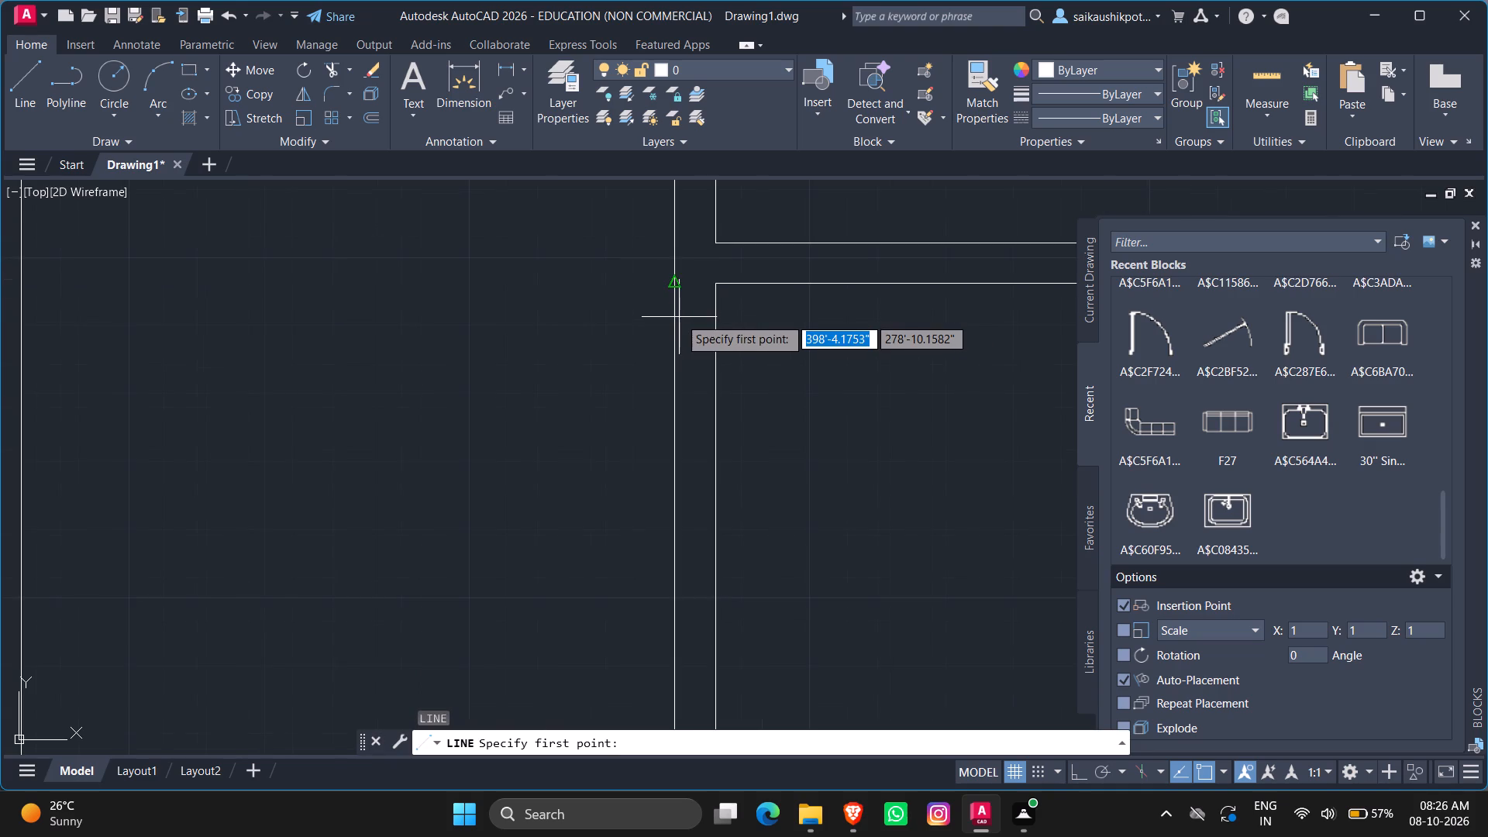
{"action": "scroll", "coordinate": [679, 317], "scroll_direction": "up", "scroll_amount": 1}
{"action": "left_click", "coordinate": [639, 312]}
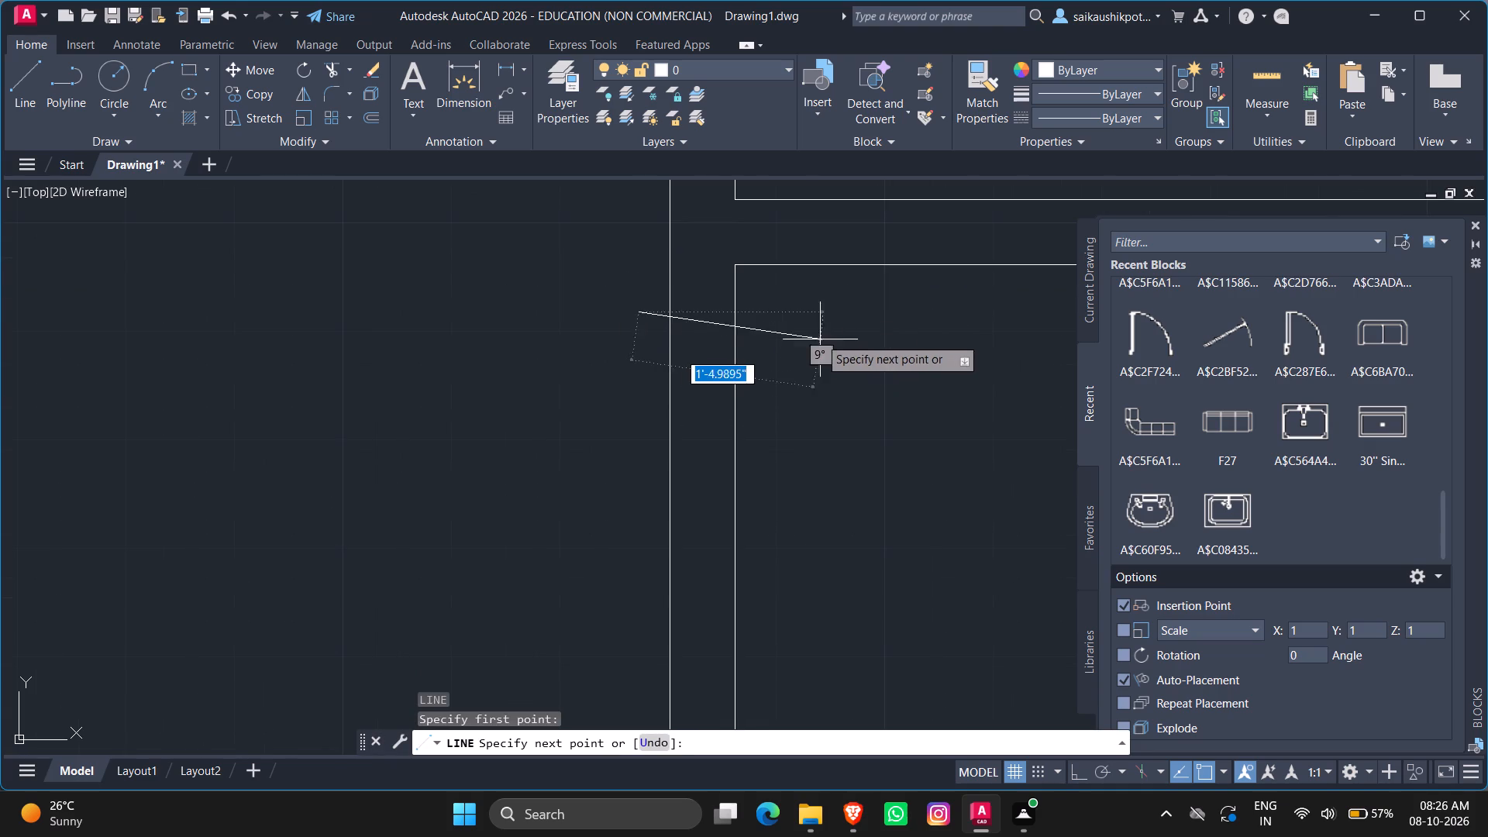
{"action": "key", "text": "F8"}
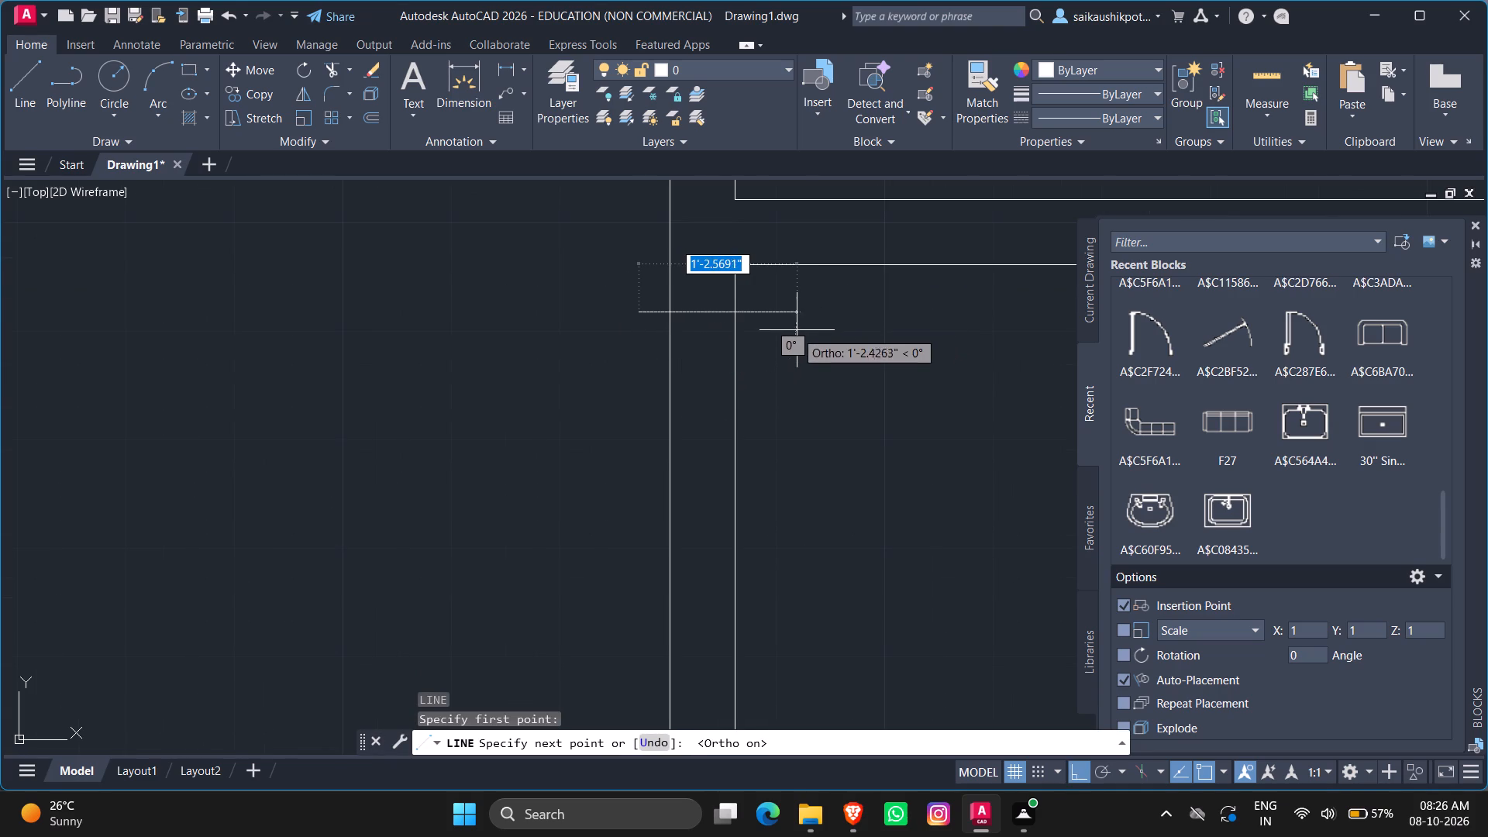
{"action": "left_click", "coordinate": [795, 329]}
{"action": "key", "text": "Escape"}
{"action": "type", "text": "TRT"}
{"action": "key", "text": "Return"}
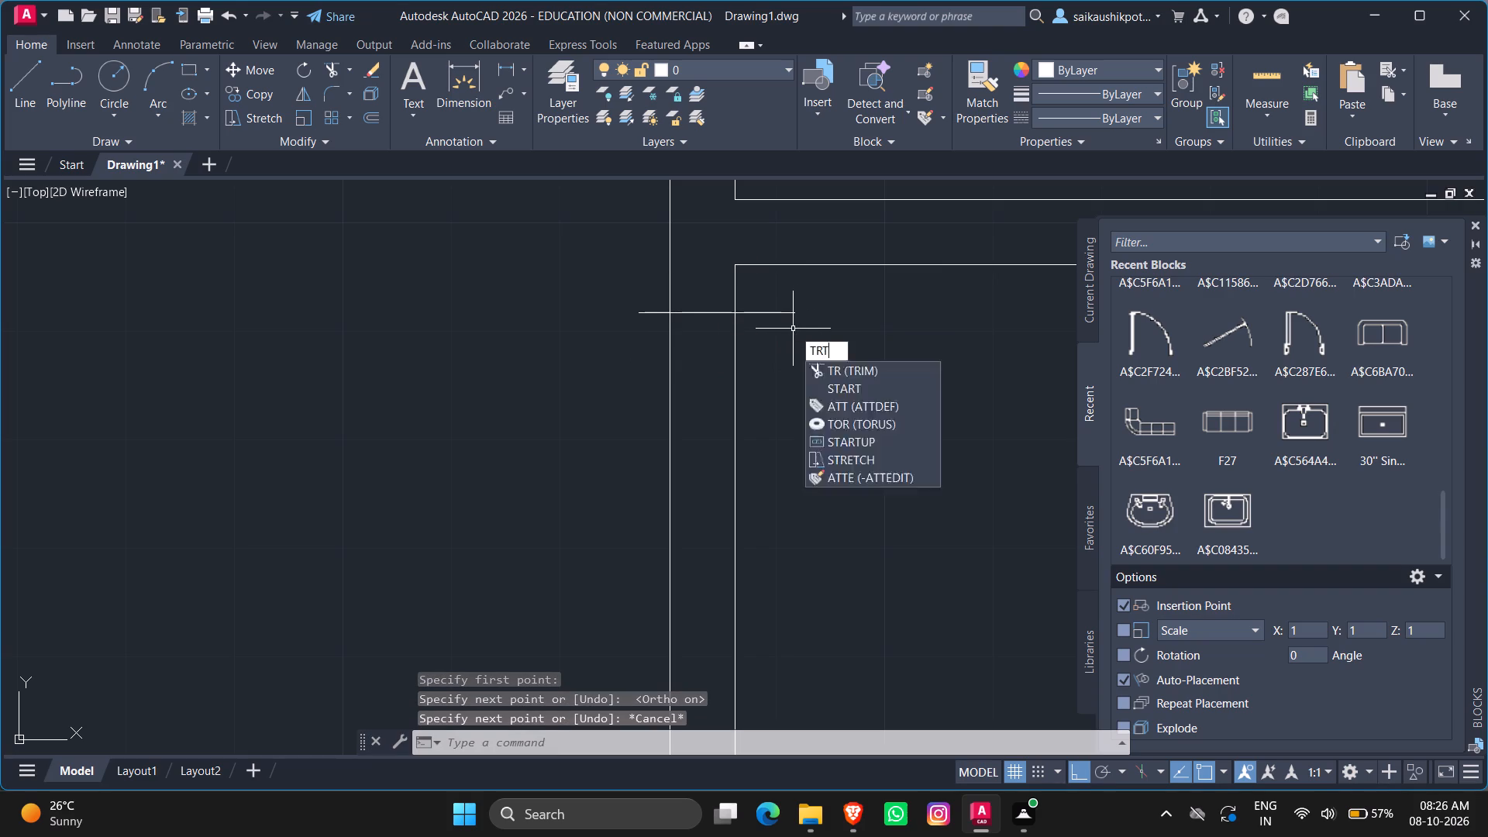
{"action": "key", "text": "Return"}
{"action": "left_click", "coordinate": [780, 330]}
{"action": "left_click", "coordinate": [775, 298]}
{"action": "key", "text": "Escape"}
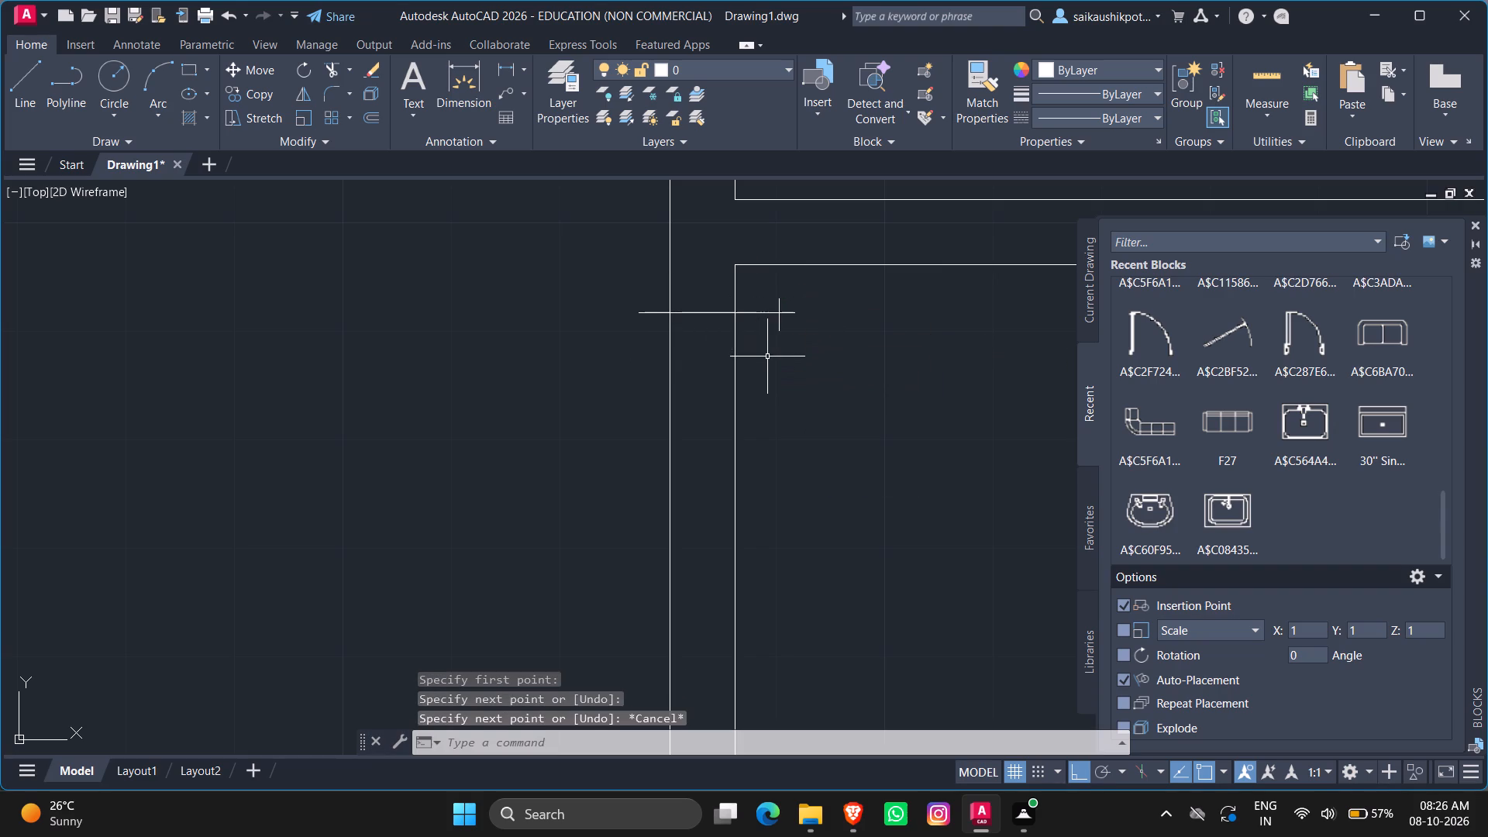
Trim the jamb line's overhanging ends on both sides of the wall and clear the stray line beside it.
{"action": "scroll", "coordinate": [787, 317], "scroll_direction": "up", "scroll_amount": 1}
{"action": "key", "text": "t"}
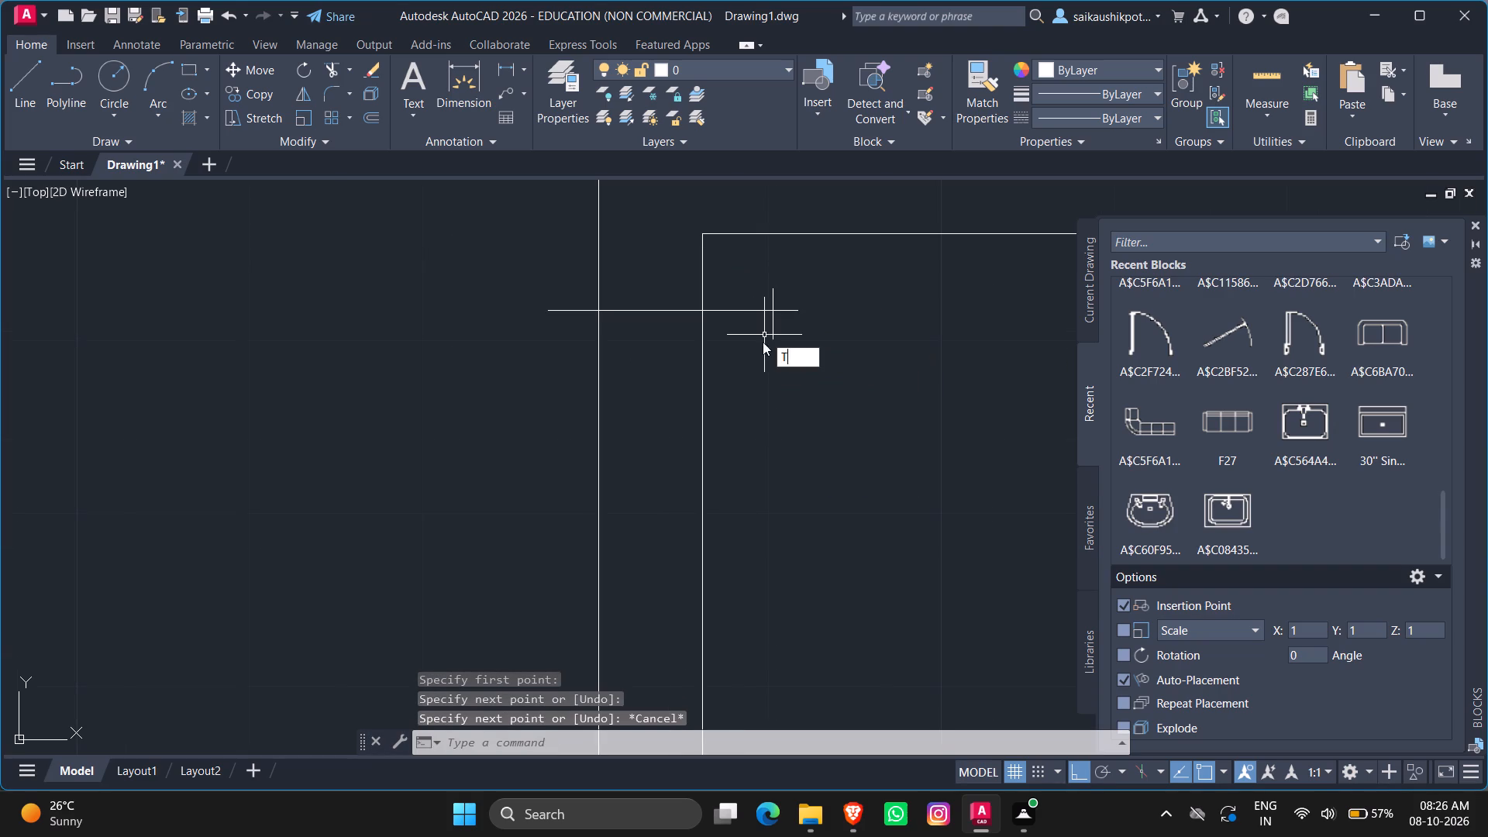
{"action": "key", "text": "r"}
{"action": "key", "text": "Return"}
{"action": "key", "text": "Return"}
{"action": "left_click_drag", "start_coordinate": [772, 350], "coordinate": [756, 338]}
{"action": "left_click_drag", "start_coordinate": [751, 284], "coordinate": [743, 351]}
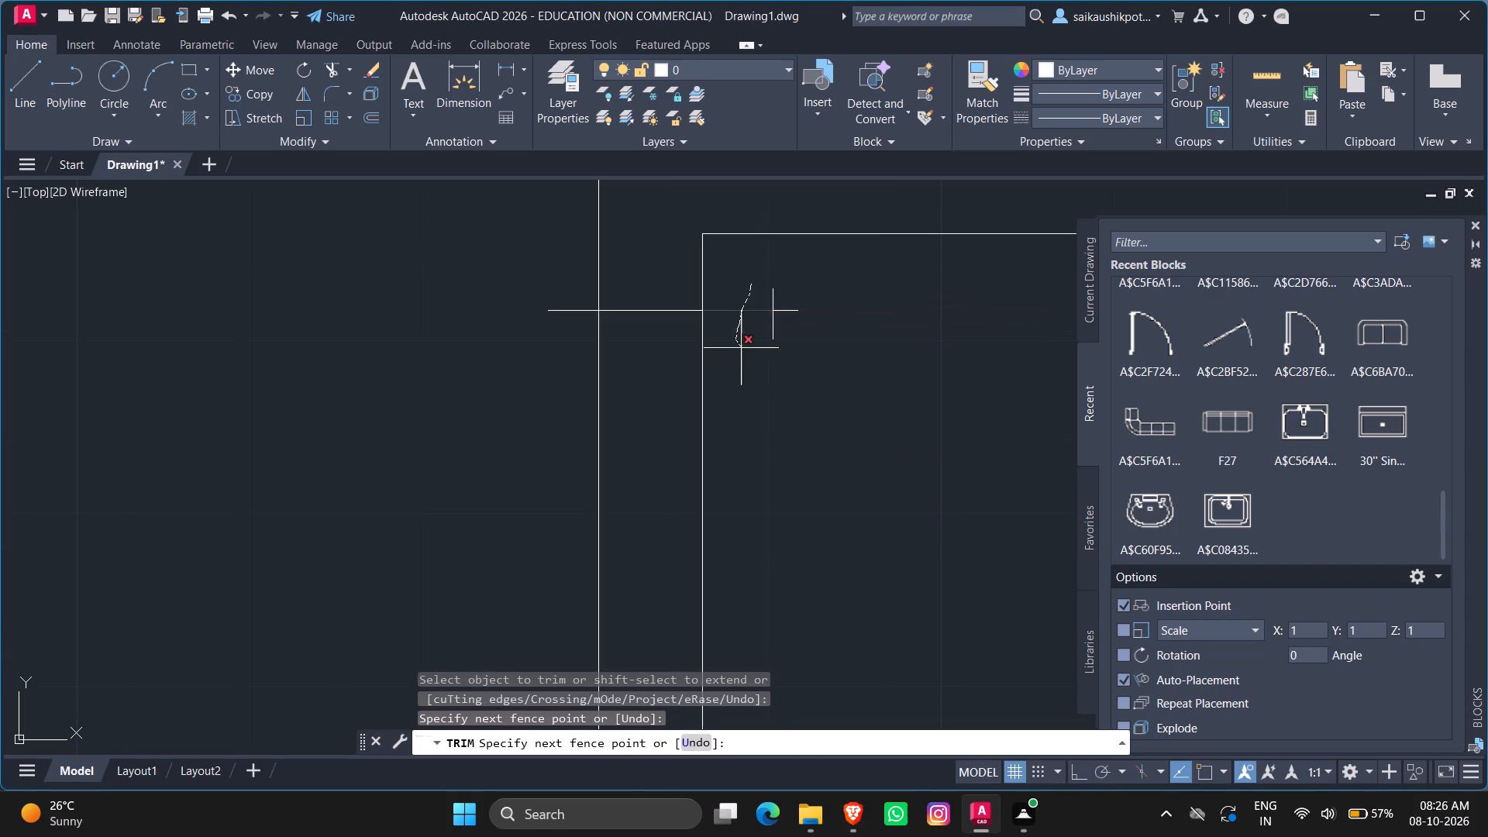
{"action": "left_click_drag", "start_coordinate": [743, 351], "coordinate": [781, 320]}
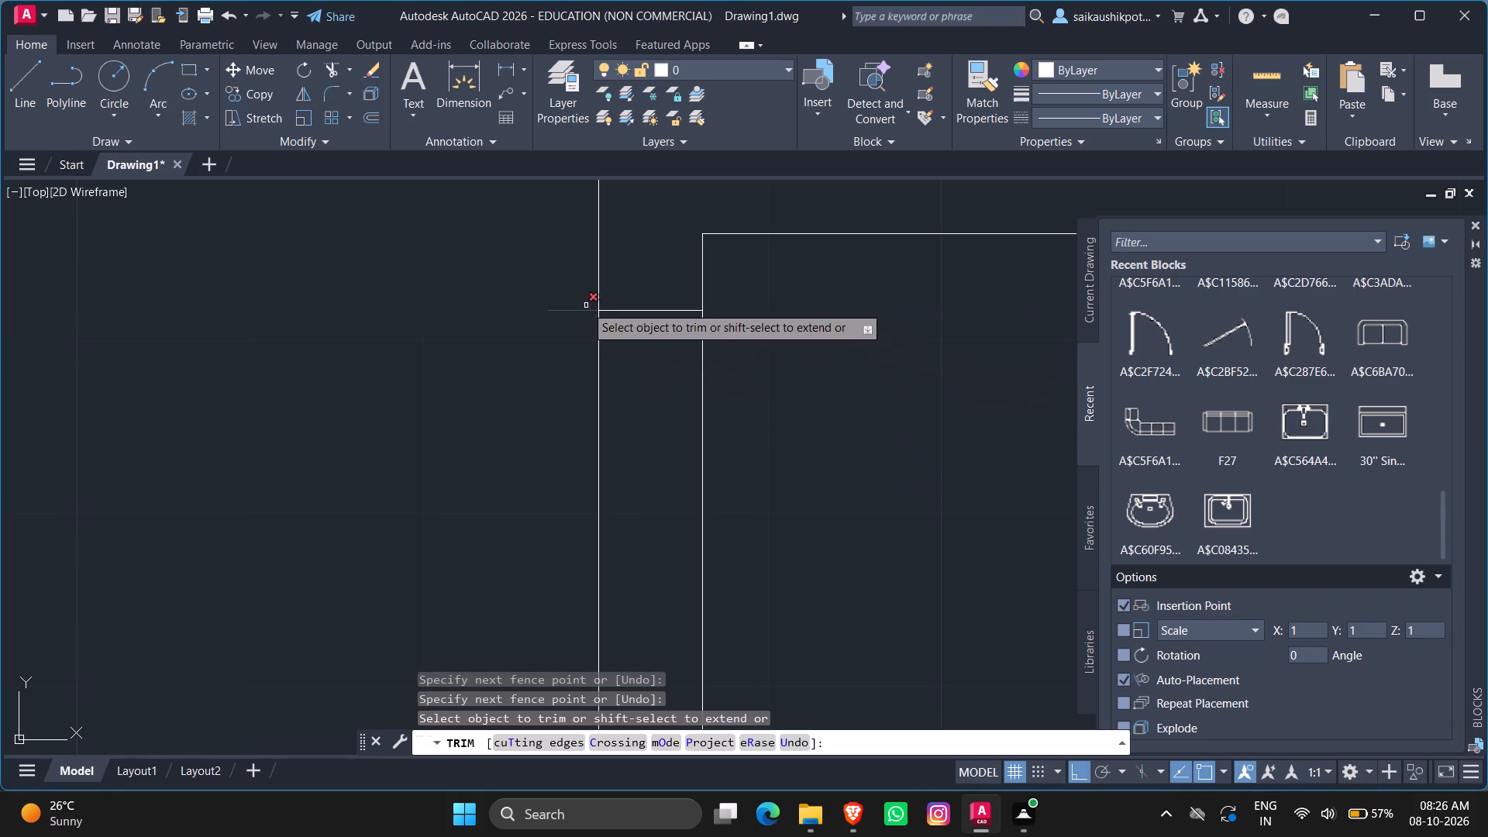
{"action": "left_click", "coordinate": [573, 315]}
{"action": "left_click", "coordinate": [569, 287]}
{"action": "key", "text": "Escape"}
{"action": "key", "text": "Escape"}
{"action": "key", "text": "Escape"}
{"action": "key", "text": "Escape"}
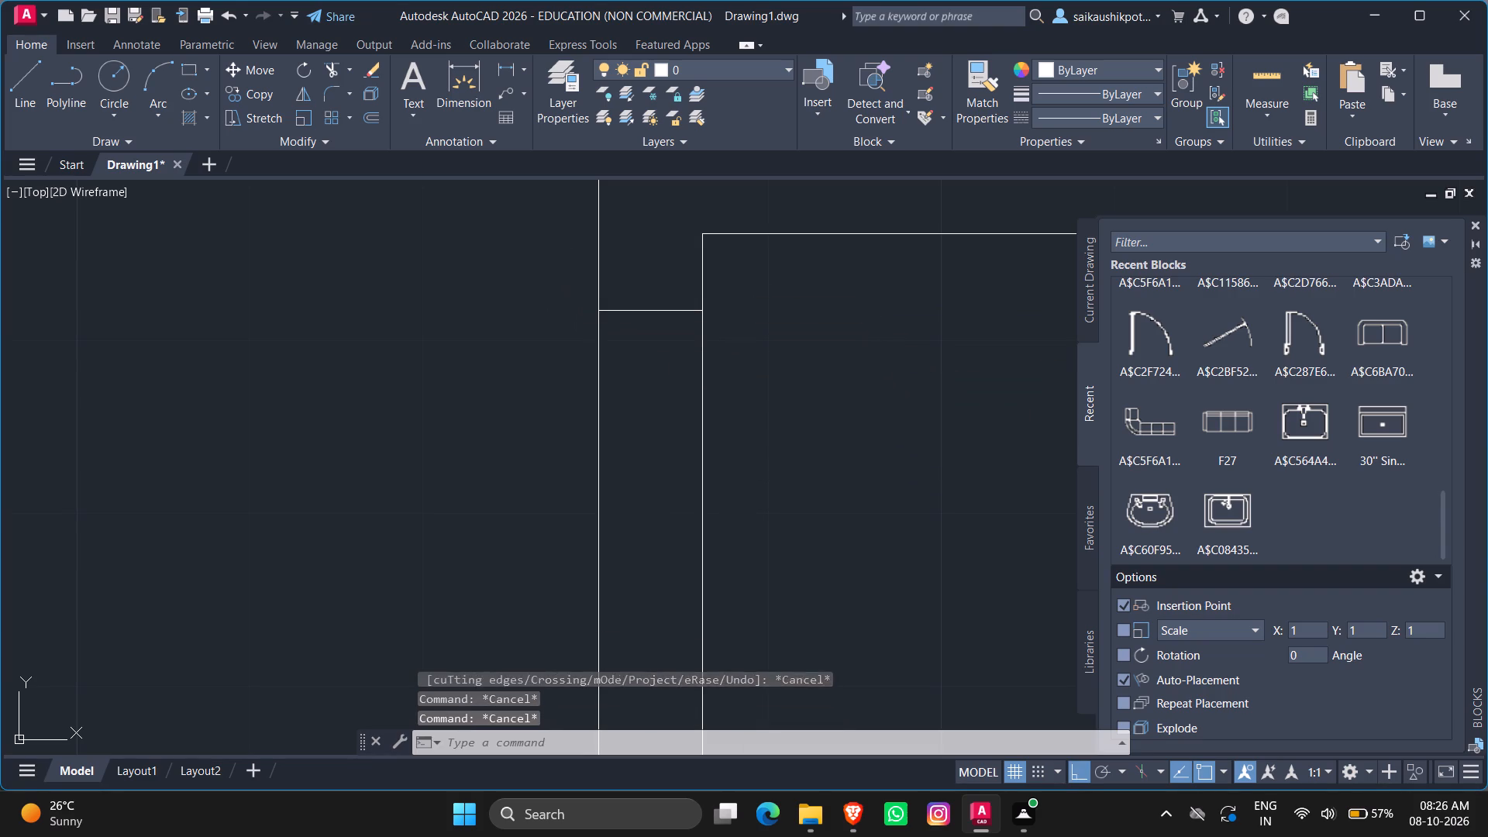
{"action": "key", "text": "Escape"}
Offset the jamb line 3' downward within the left wall of the room above the staircase.
{"action": "key", "text": "o"}
{"action": "key", "text": "Return"}
{"action": "type", "text": "3'"}
{"action": "key", "text": "Return"}
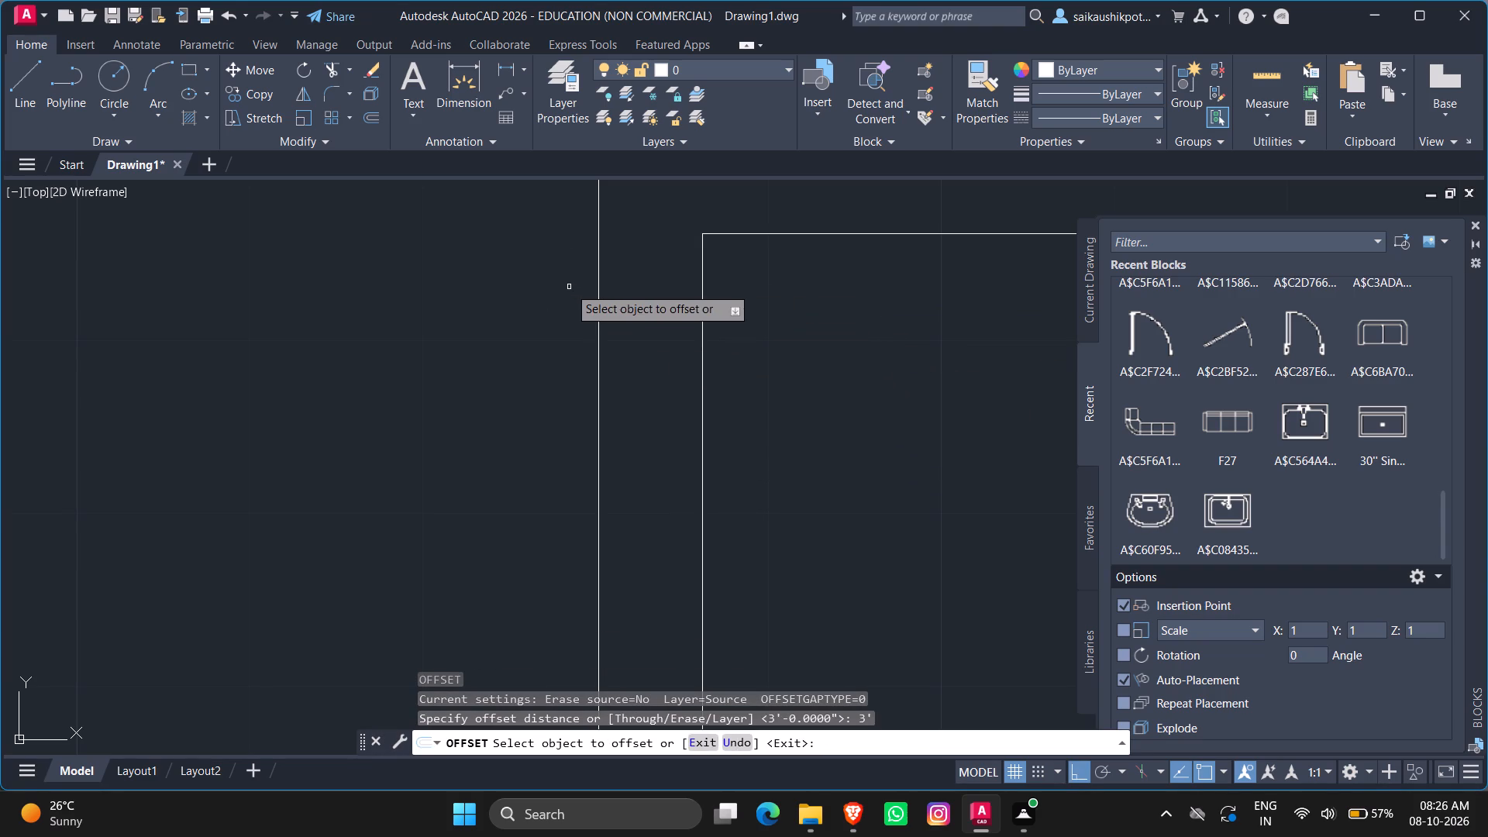
{"action": "left_click", "coordinate": [620, 311]}
{"action": "scroll", "coordinate": [660, 367], "scroll_direction": "down", "scroll_amount": 2}
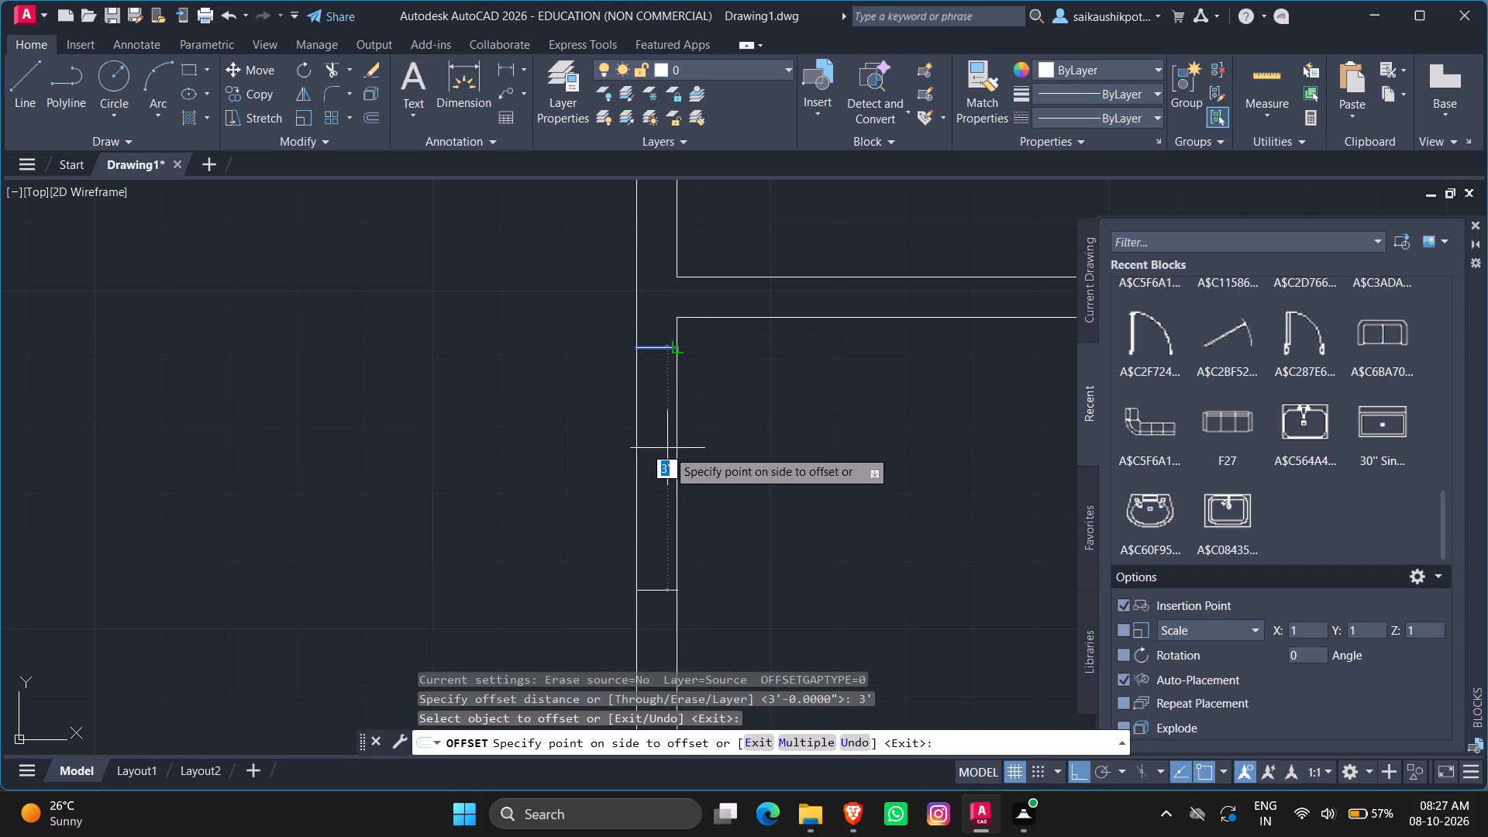
{"action": "left_click", "coordinate": [665, 463]}
{"action": "key", "text": "Escape"}
{"action": "key", "text": "Escape"}
{"action": "key", "text": "Escape"}
{"action": "key", "text": "Escape"}
{"action": "key", "text": "Escape"}
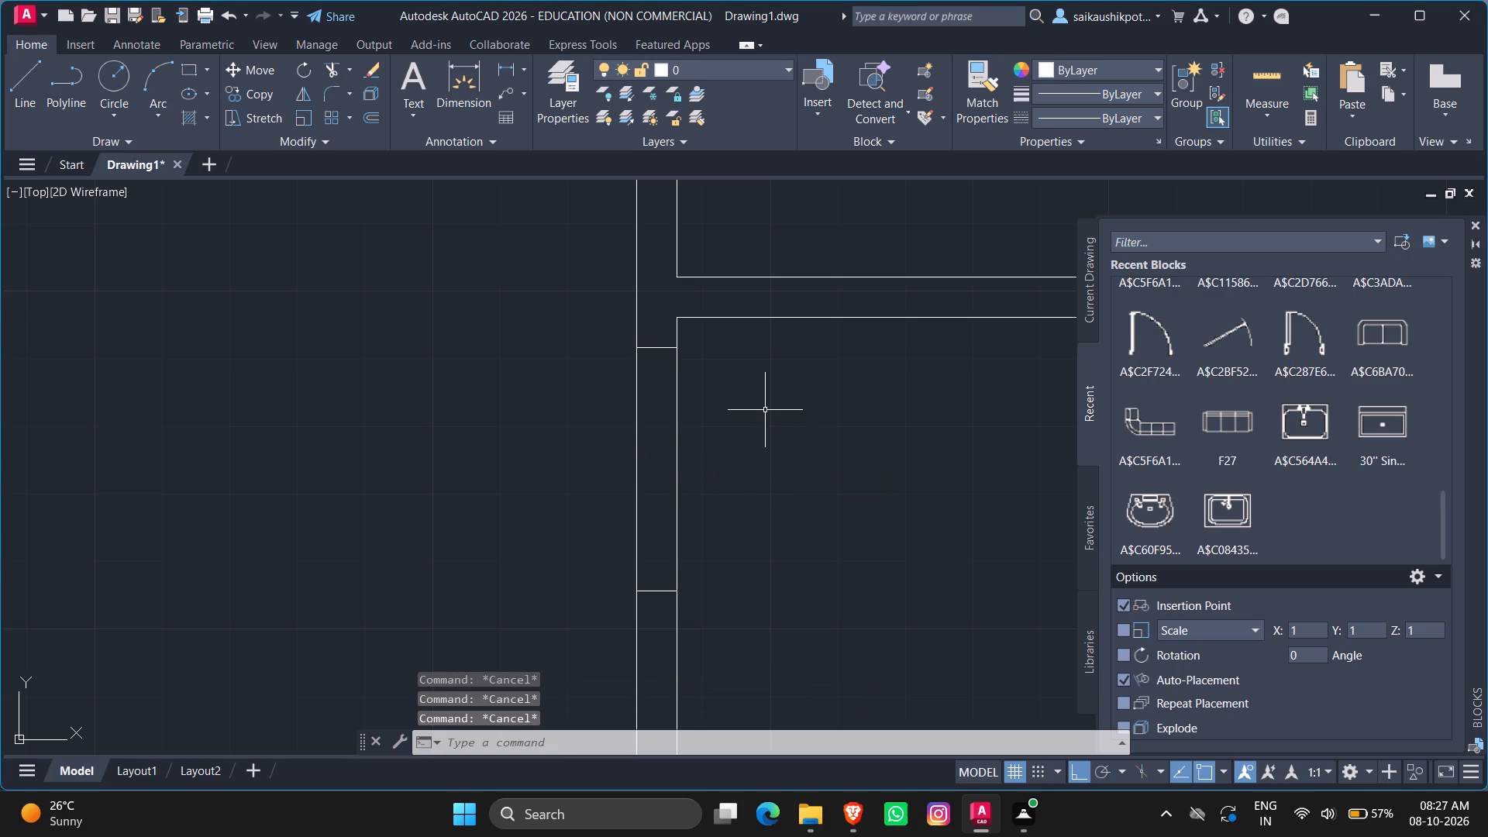
Trim both faces of that wall between the two jamb lines to open the doorway.
{"action": "type", "text": "TR"}
{"action": "key", "text": "Return"}
{"action": "key", "text": "Return"}
{"action": "left_click", "coordinate": [532, 426]}
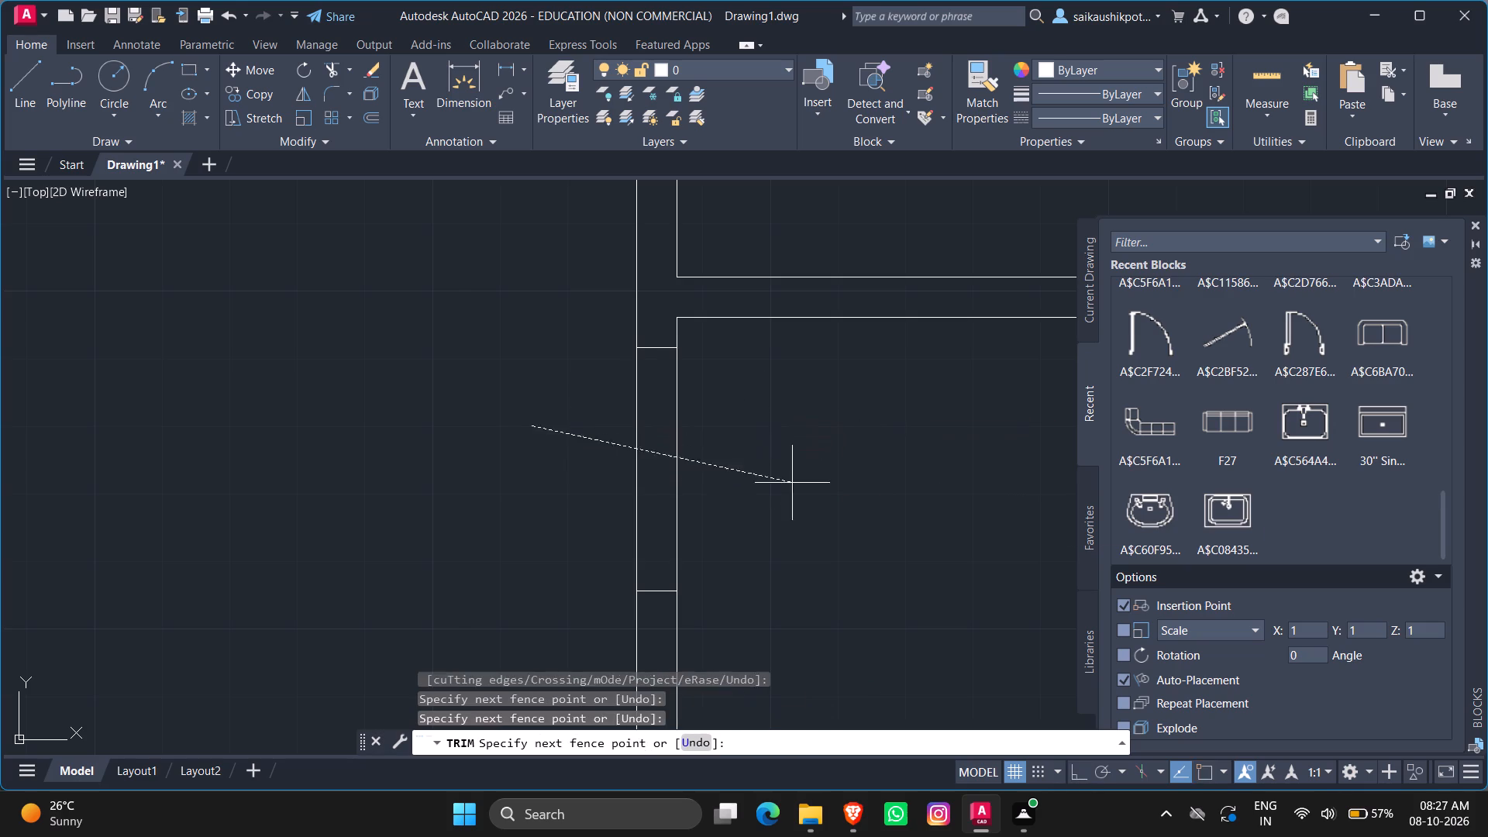
{"action": "left_click", "coordinate": [1073, 507]}
{"action": "scroll", "coordinate": [570, 478], "scroll_direction": "down", "scroll_amount": 2}
{"action": "key", "text": "Escape"}
{"action": "key", "text": "Escape"}
{"action": "key", "text": "Escape"}
{"action": "key", "text": "Escape"}
{"action": "key", "text": "Escape"}
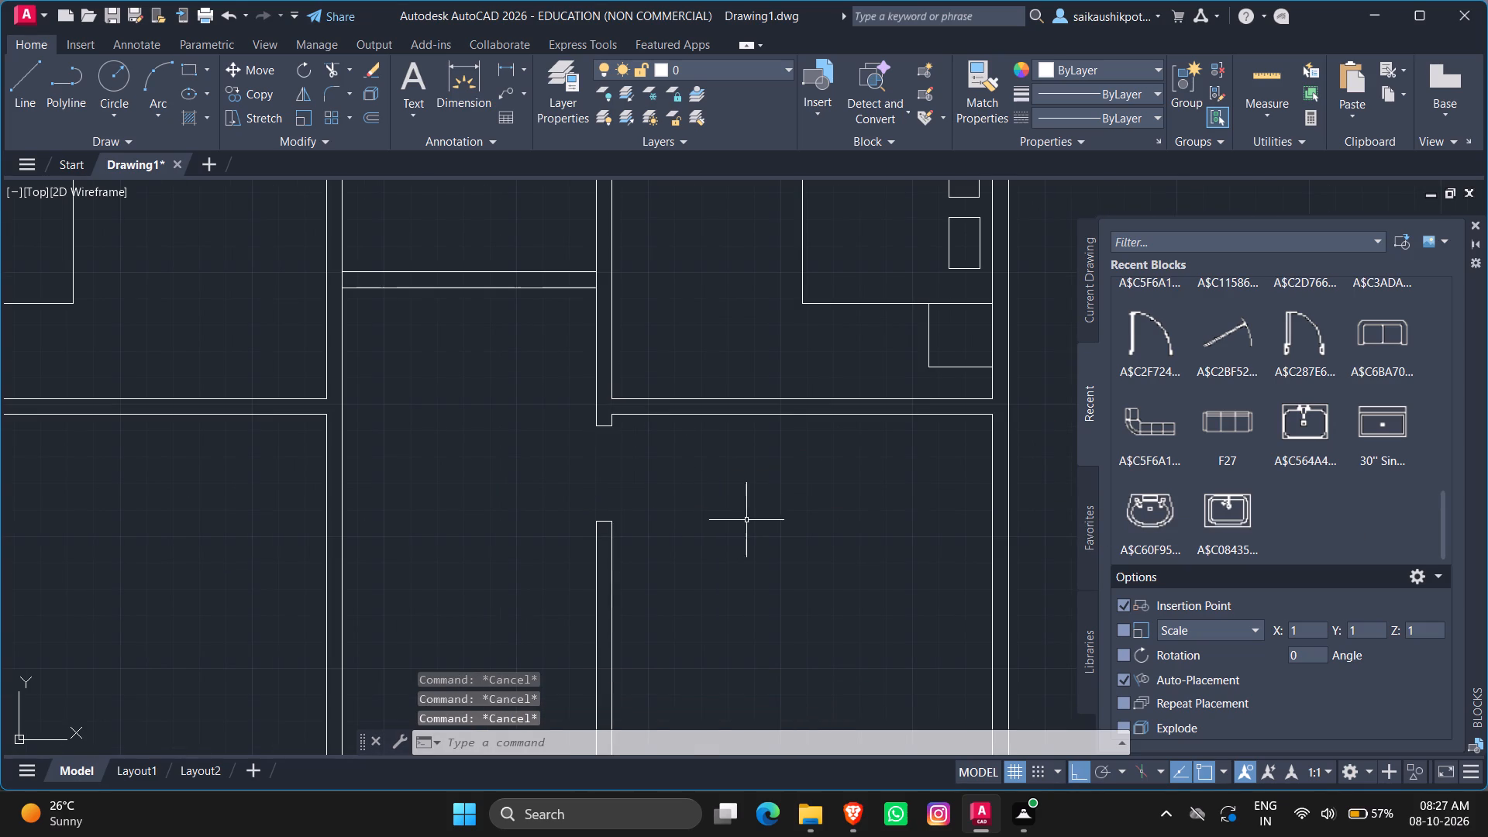
{"action": "key", "text": "Escape"}
{"action": "key", "text": "Escape"}
{"action": "scroll", "coordinate": [715, 617], "scroll_direction": "down", "scroll_amount": 2}
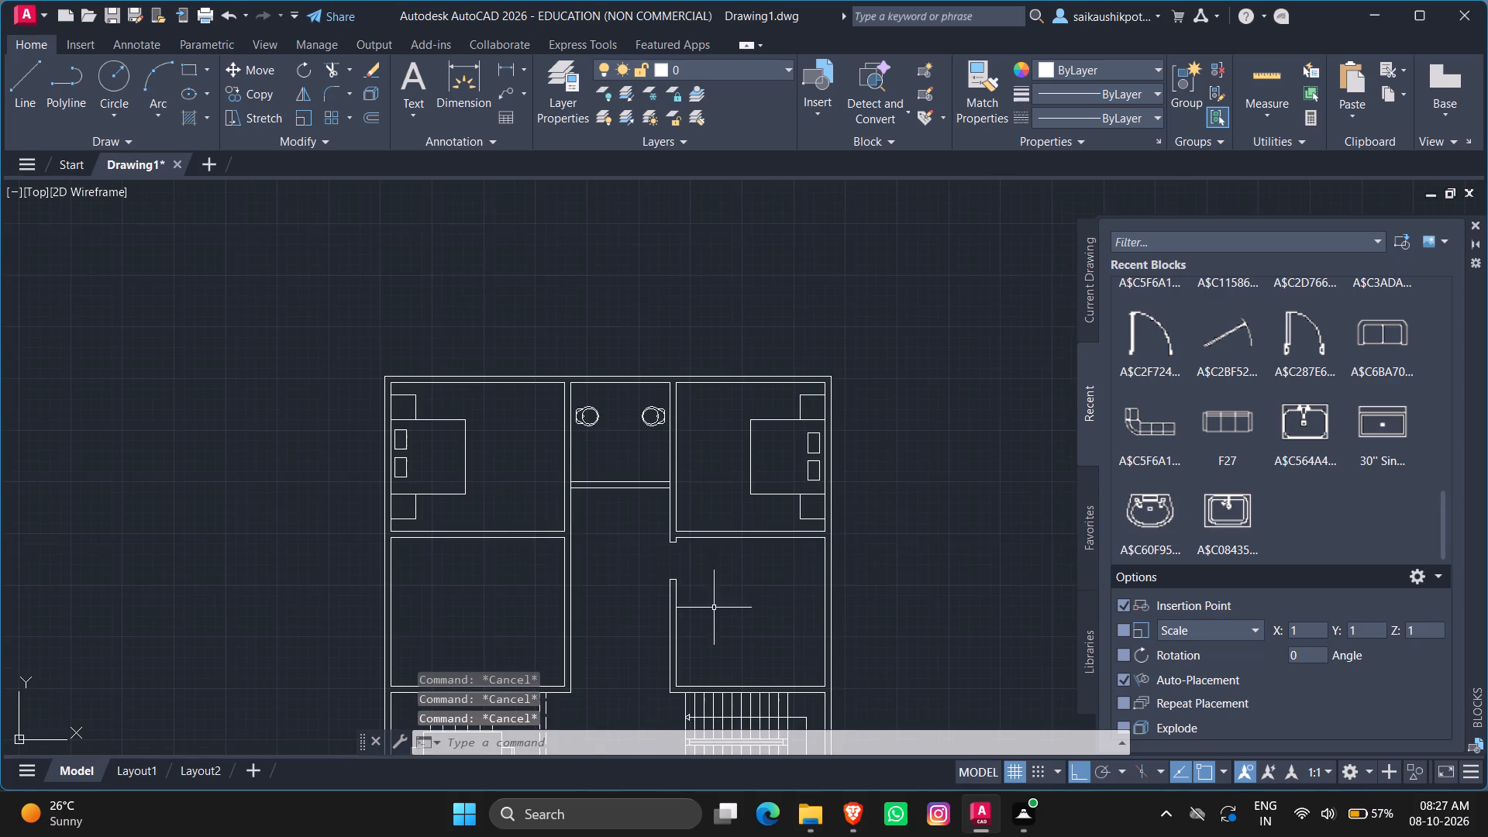
Trim the side-wall segments crossing both ends of the wall below the toilet room.
{"action": "scroll", "coordinate": [546, 480], "scroll_direction": "up", "scroll_amount": 4}
{"action": "scroll", "coordinate": [576, 532], "scroll_direction": "down", "scroll_amount": 1}
{"action": "type", "text": "TR"}
{"action": "key", "text": "Return"}
{"action": "key", "text": "Return"}
{"action": "left_click", "coordinate": [587, 447]}
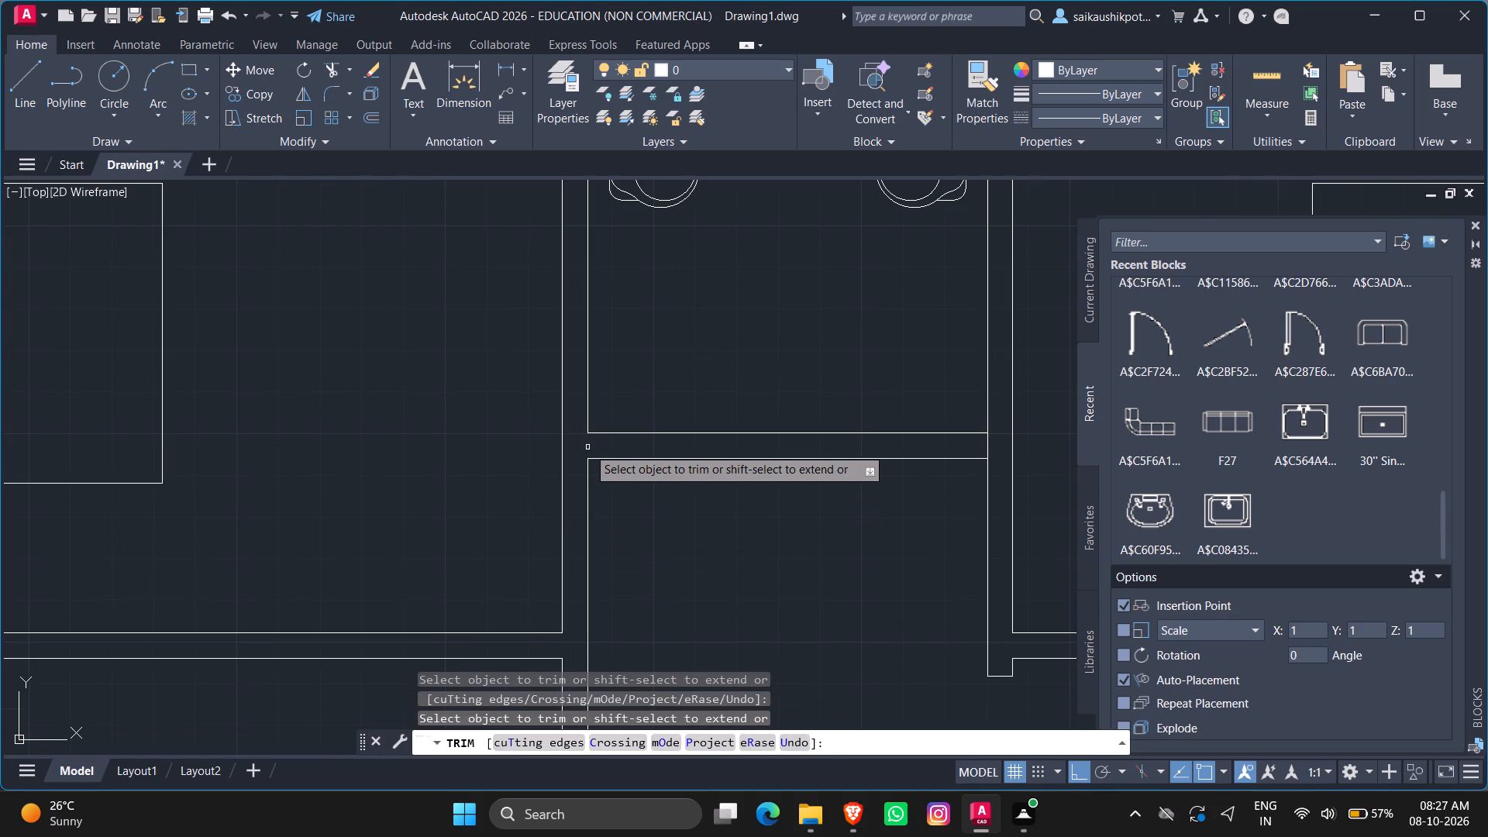
{"action": "left_click", "coordinate": [987, 443]}
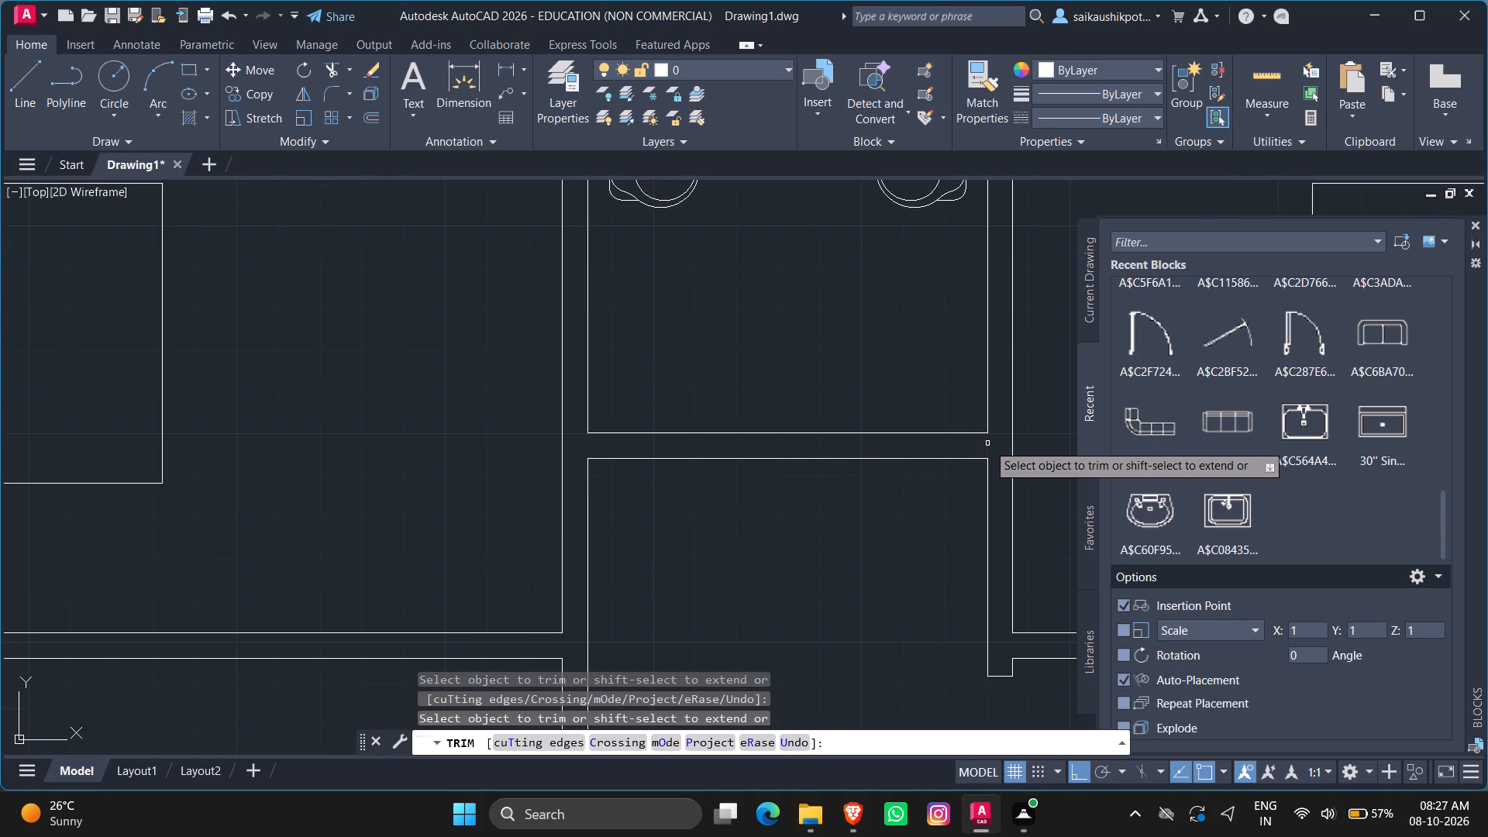
{"action": "scroll", "coordinate": [846, 496], "scroll_direction": "down", "scroll_amount": 1}
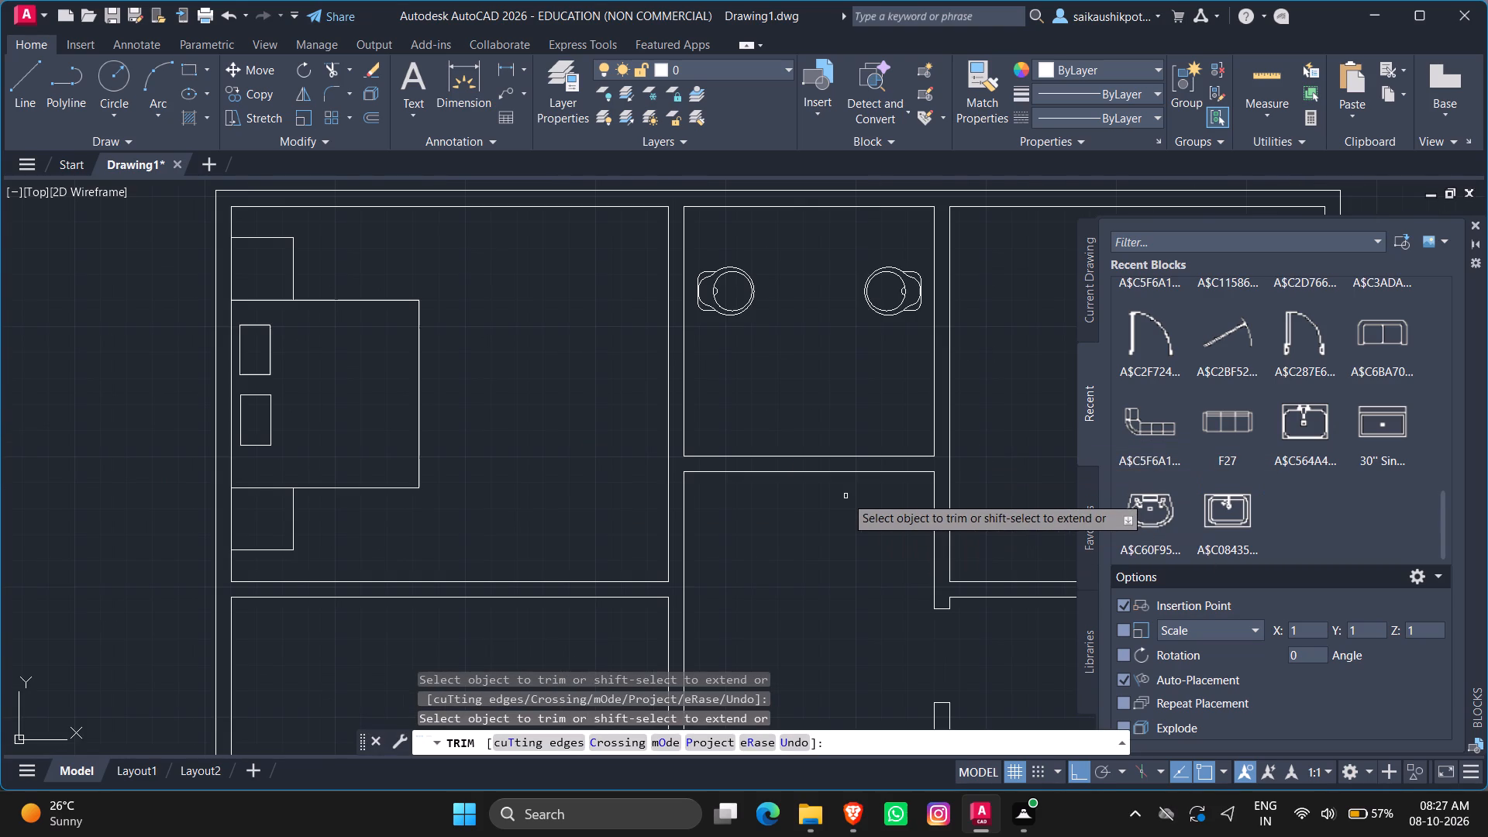
{"action": "key", "text": "Escape"}
{"action": "key", "text": "Escape"}
{"action": "scroll", "coordinate": [794, 496], "scroll_direction": "down", "scroll_amount": 2}
{"action": "key", "text": "Escape"}
Draw a vertical jamb line across the toilet room's lower wall, just inside its right end.
{"action": "scroll", "coordinate": [784, 501], "scroll_direction": "up", "scroll_amount": 1}
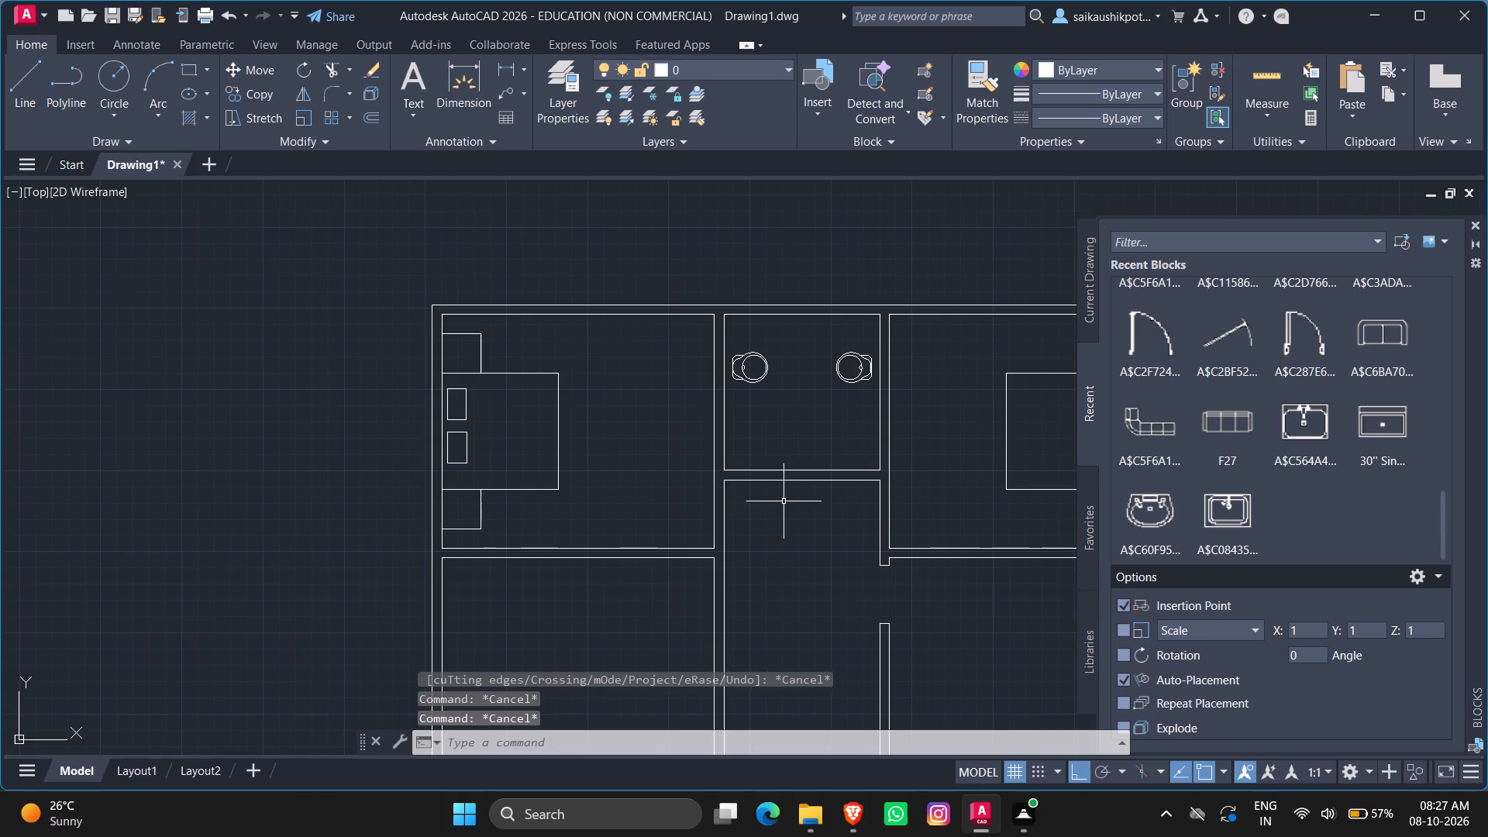
{"action": "key", "text": "l"}
{"action": "key", "text": "Return"}
{"action": "scroll", "coordinate": [846, 479], "scroll_direction": "up", "scroll_amount": 2}
{"action": "scroll", "coordinate": [833, 492], "scroll_direction": "down", "scroll_amount": 1}
{"action": "scroll", "coordinate": [887, 513], "scroll_direction": "up", "scroll_amount": 1}
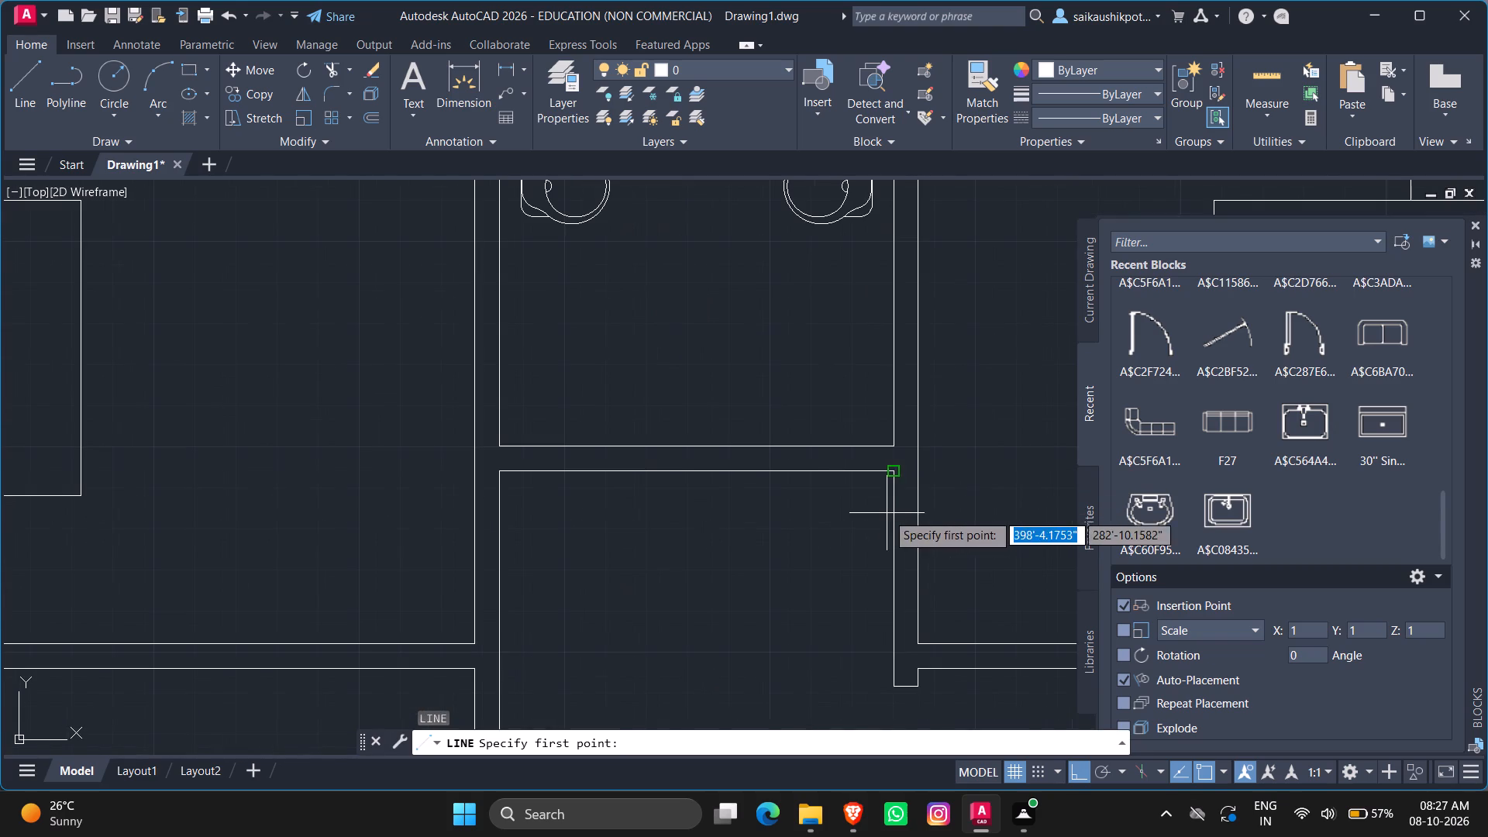
{"action": "key", "text": "Escape"}
{"action": "scroll", "coordinate": [882, 491], "scroll_direction": "up", "scroll_amount": 1}
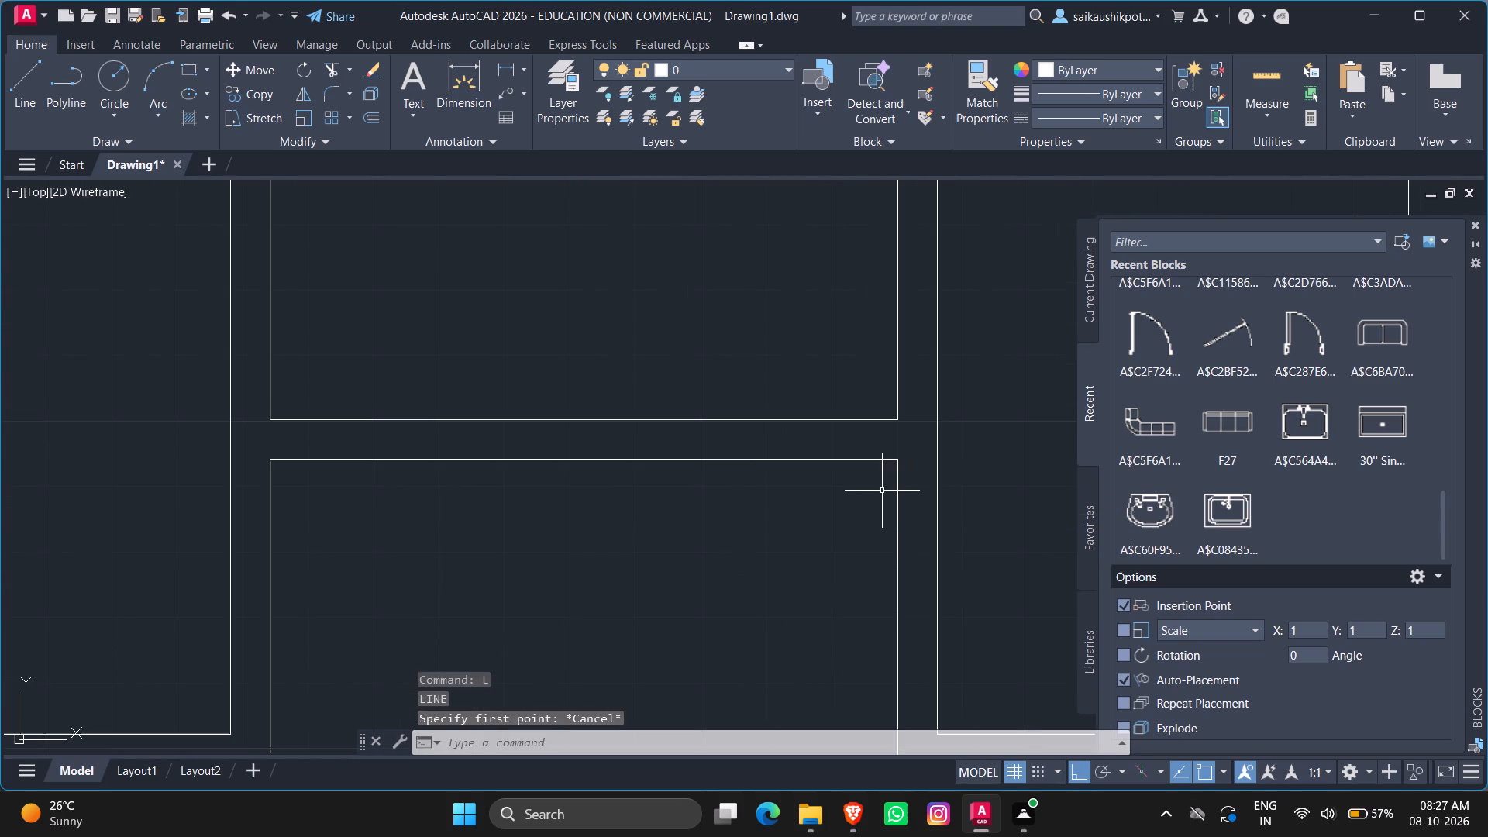
{"action": "key", "text": "l"}
{"action": "key", "text": "Return"}
{"action": "scroll", "coordinate": [889, 447], "scroll_direction": "up", "scroll_amount": 2}
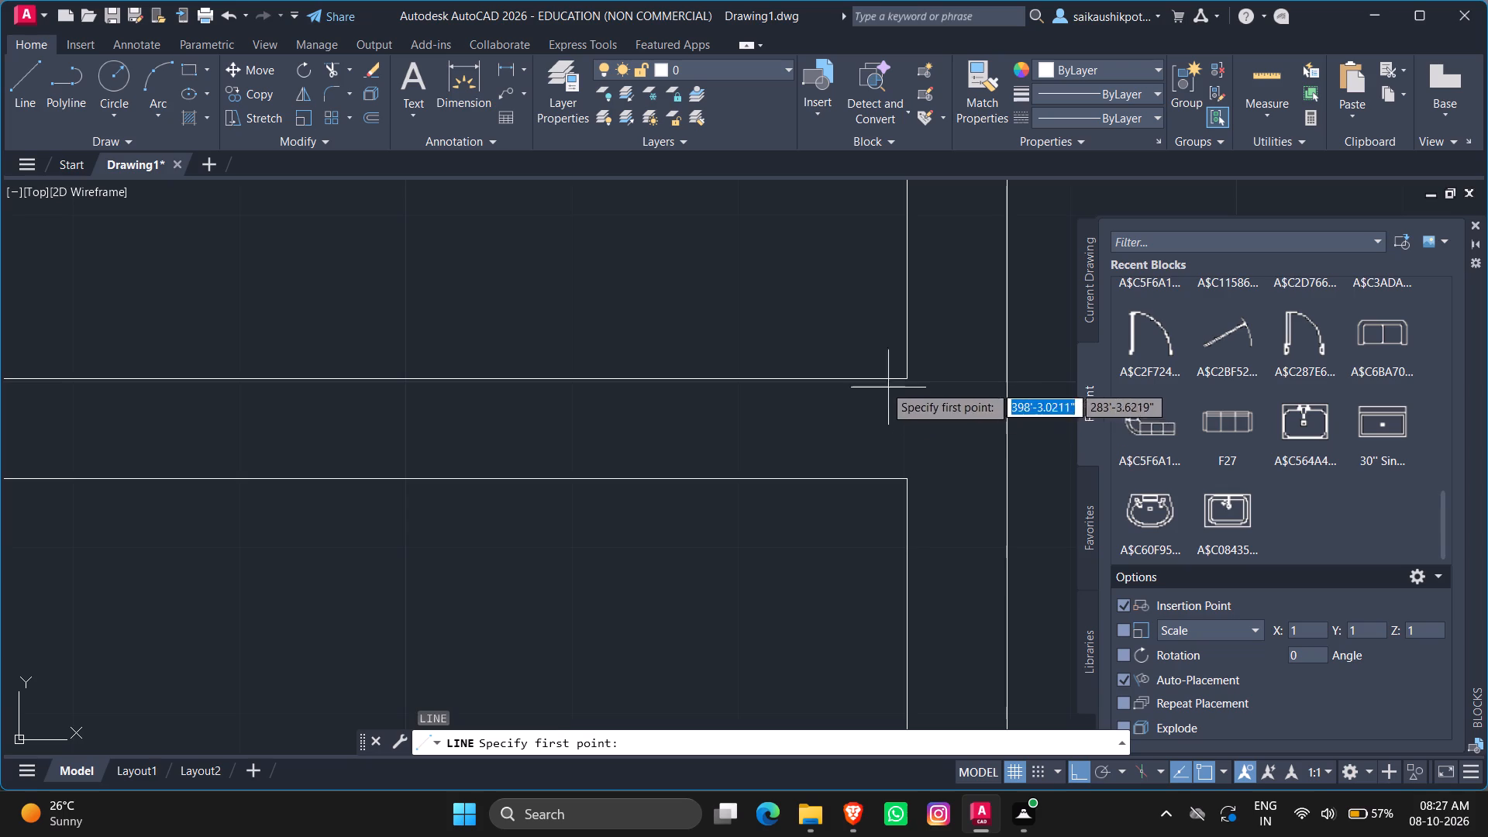
{"action": "left_click", "coordinate": [847, 351]}
{"action": "left_click", "coordinate": [861, 548]}
{"action": "key", "text": "Escape"}
Trim the jamb line's overhanging ends above and below the toilet room's lower wall.
{"action": "type", "text": "TR"}
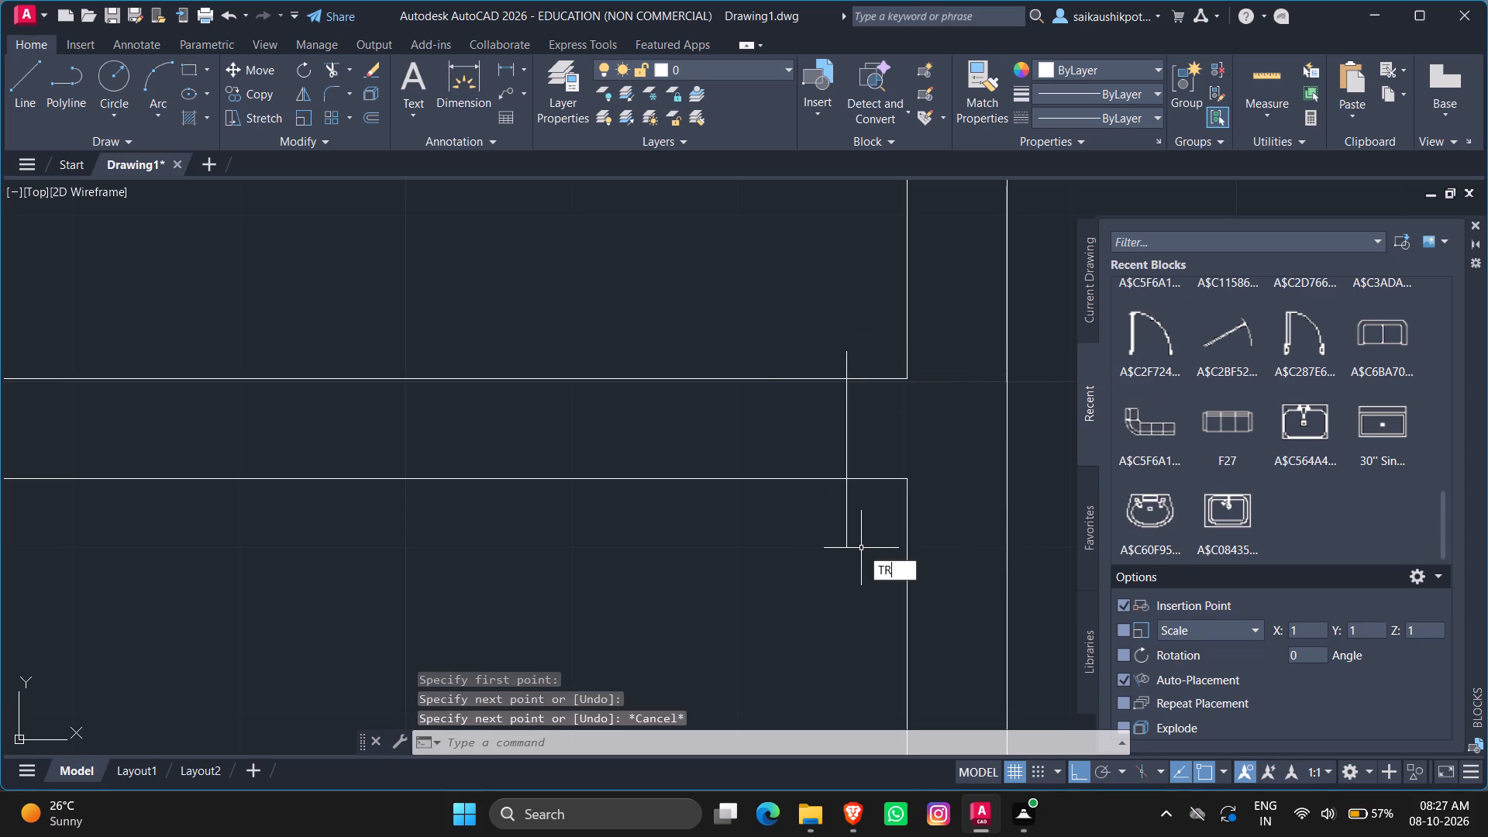
{"action": "key", "text": "Return"}
{"action": "key", "text": "Return"}
{"action": "left_click", "coordinate": [866, 535]}
{"action": "left_click", "coordinate": [820, 515]}
{"action": "left_click_drag", "start_coordinate": [865, 357], "coordinate": [850, 358]}
{"action": "left_click", "coordinate": [835, 358]}
{"action": "key", "text": "Escape"}
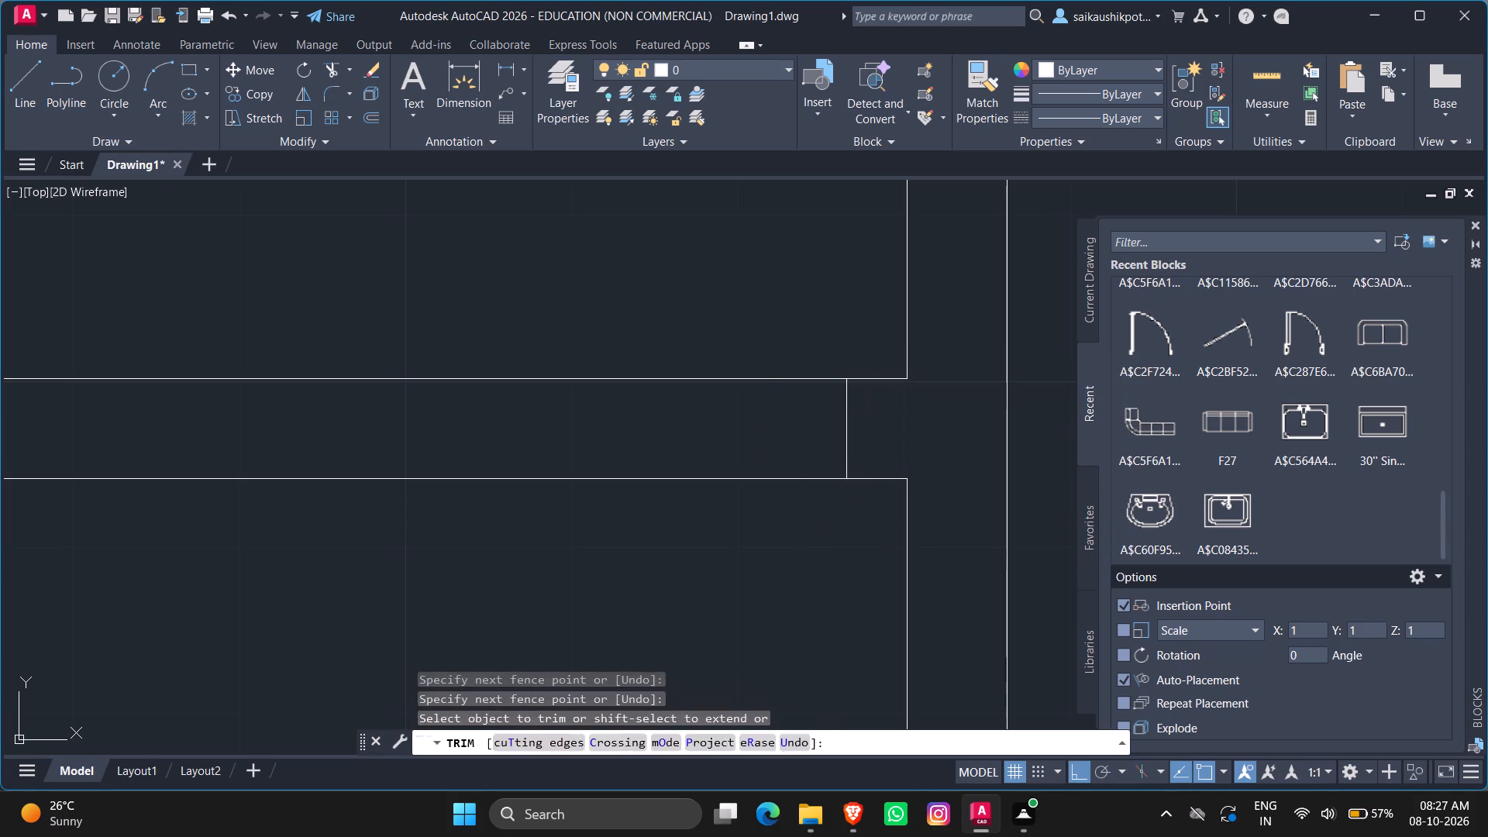
{"action": "key", "text": "Escape"}
{"action": "key", "text": "Escape"}
{"action": "key", "text": "Escape"}
Offset the jamb line 2' to the left within the toilet room's lower wall.
{"action": "key", "text": "o"}
{"action": "key", "text": "Return"}
{"action": "type", "text": "2'"}
{"action": "key", "text": "Return"}
{"action": "left_click", "coordinate": [847, 419]}
{"action": "left_click", "coordinate": [429, 422]}
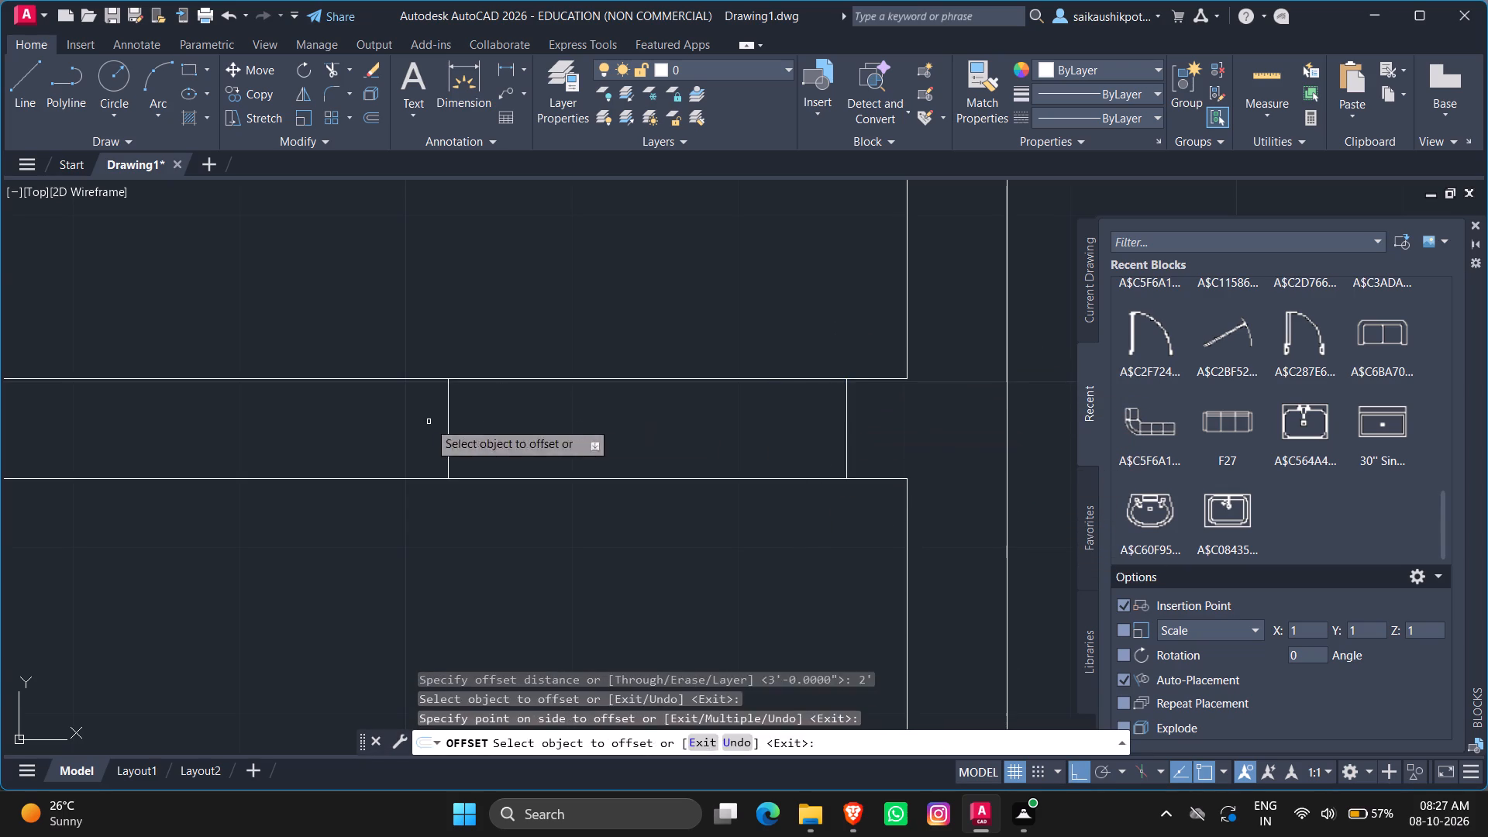
{"action": "key", "text": "Escape"}
Offset the new jamb line 3' further left within the toilet room's lower wall.
{"action": "scroll", "coordinate": [523, 505], "scroll_direction": "down", "scroll_amount": 3}
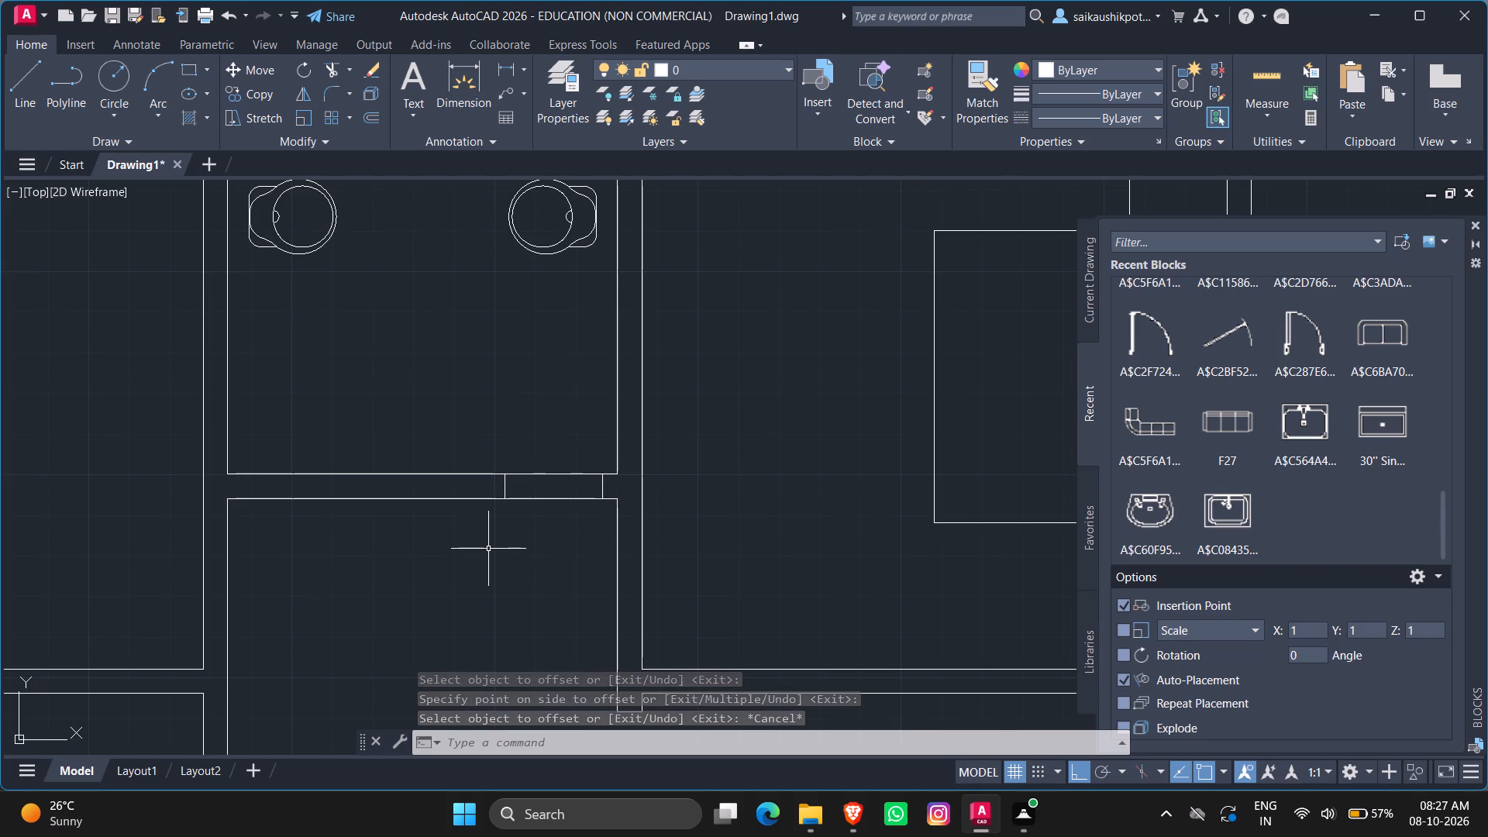
{"action": "key", "text": "o"}
{"action": "key", "text": "Return"}
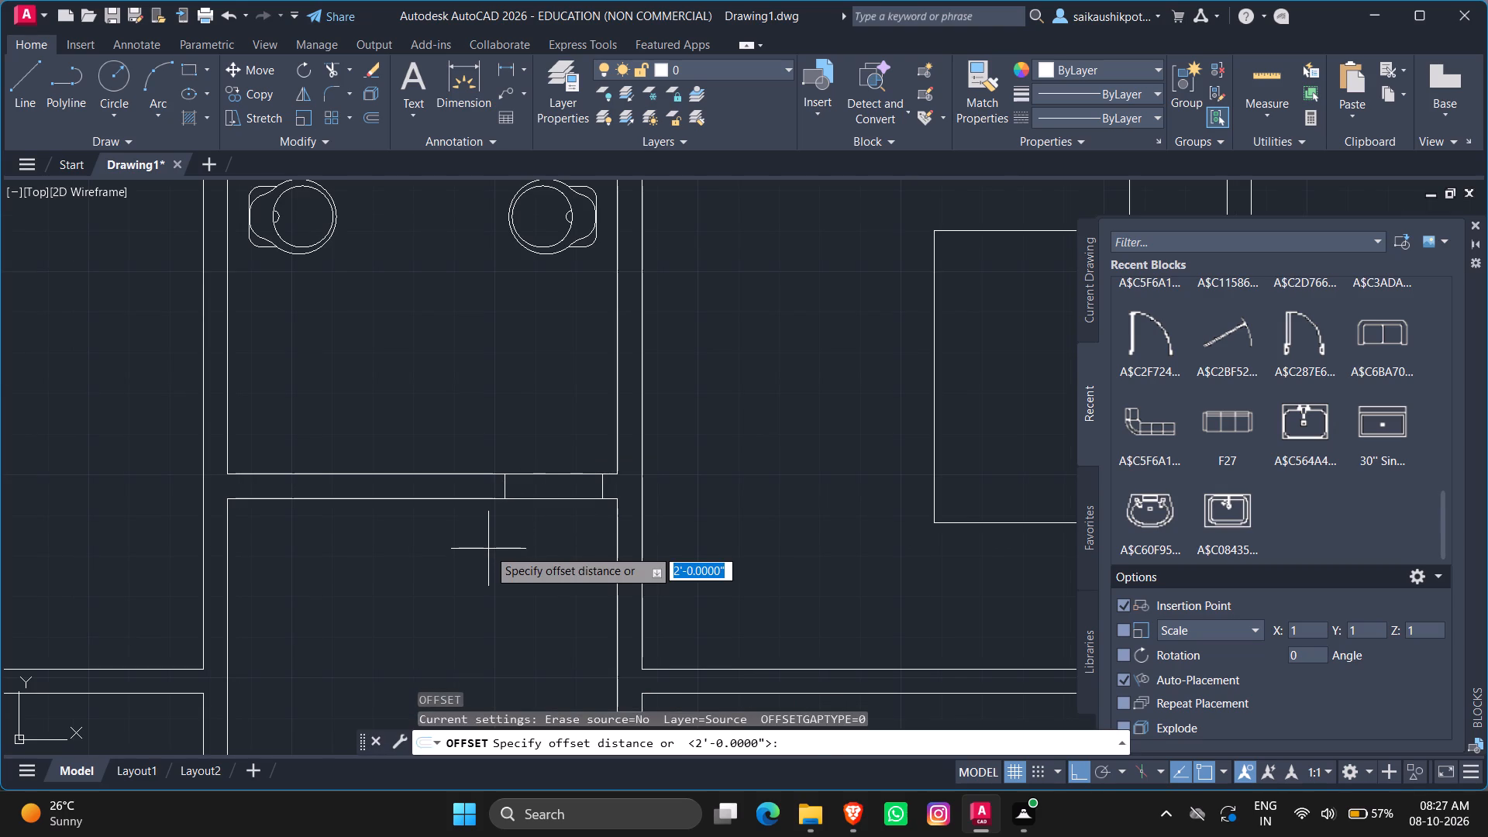
{"action": "type", "text": "3'"}
{"action": "key", "text": "Return"}
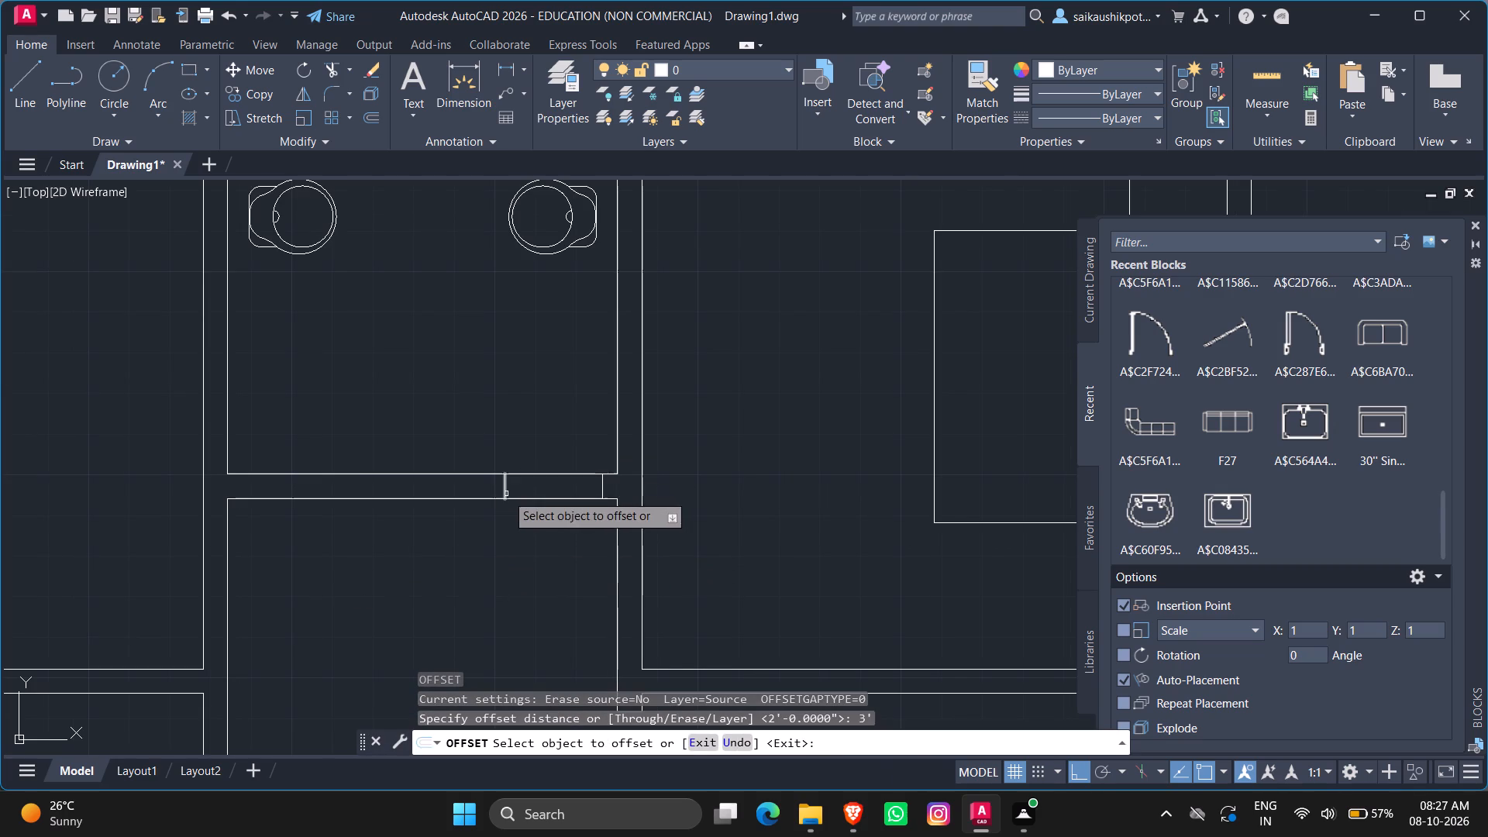
{"action": "left_click", "coordinate": [505, 495]}
{"action": "left_click", "coordinate": [343, 521]}
{"action": "key", "text": "Escape"}
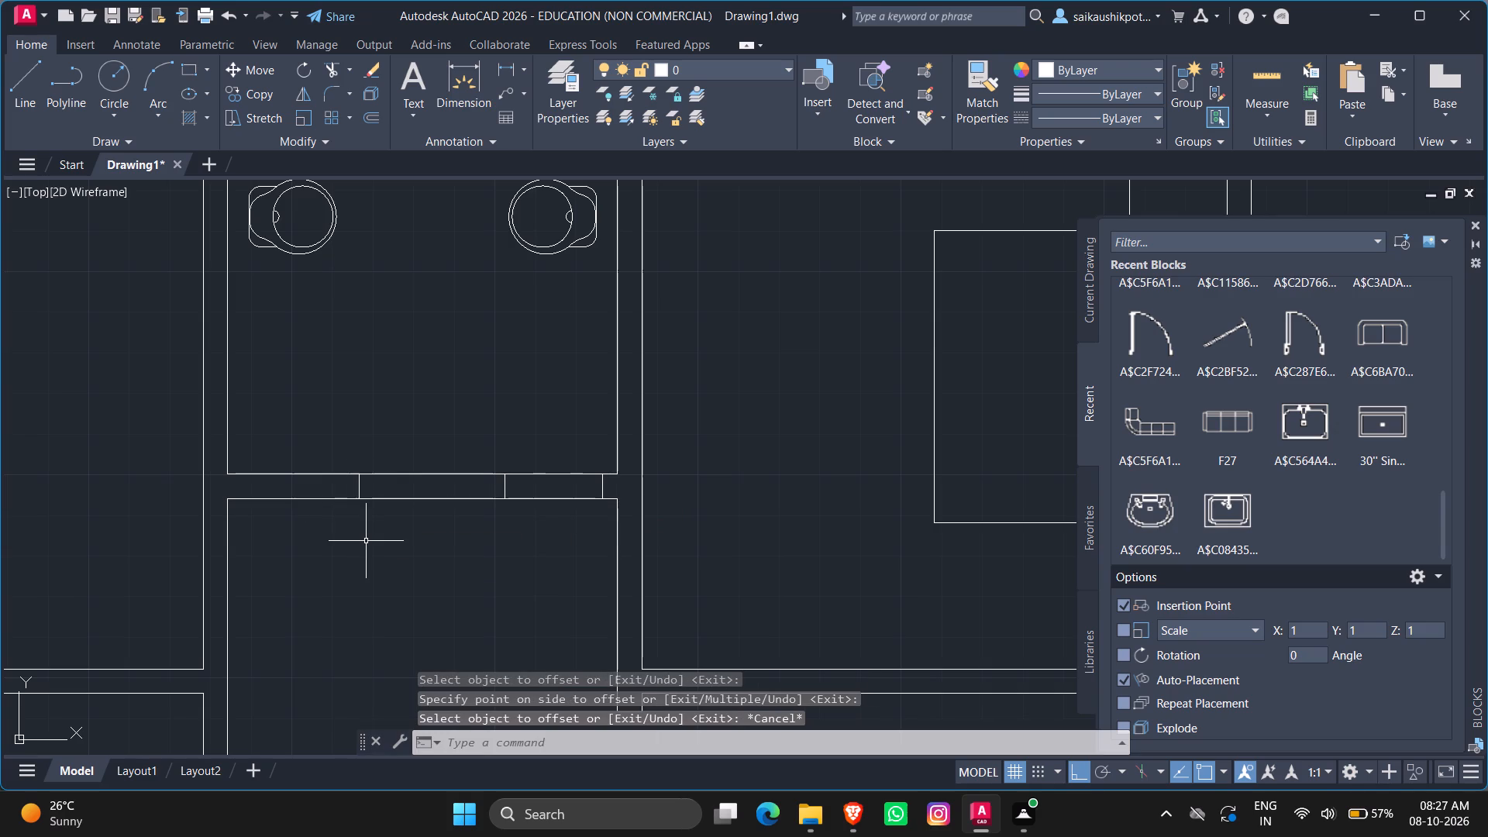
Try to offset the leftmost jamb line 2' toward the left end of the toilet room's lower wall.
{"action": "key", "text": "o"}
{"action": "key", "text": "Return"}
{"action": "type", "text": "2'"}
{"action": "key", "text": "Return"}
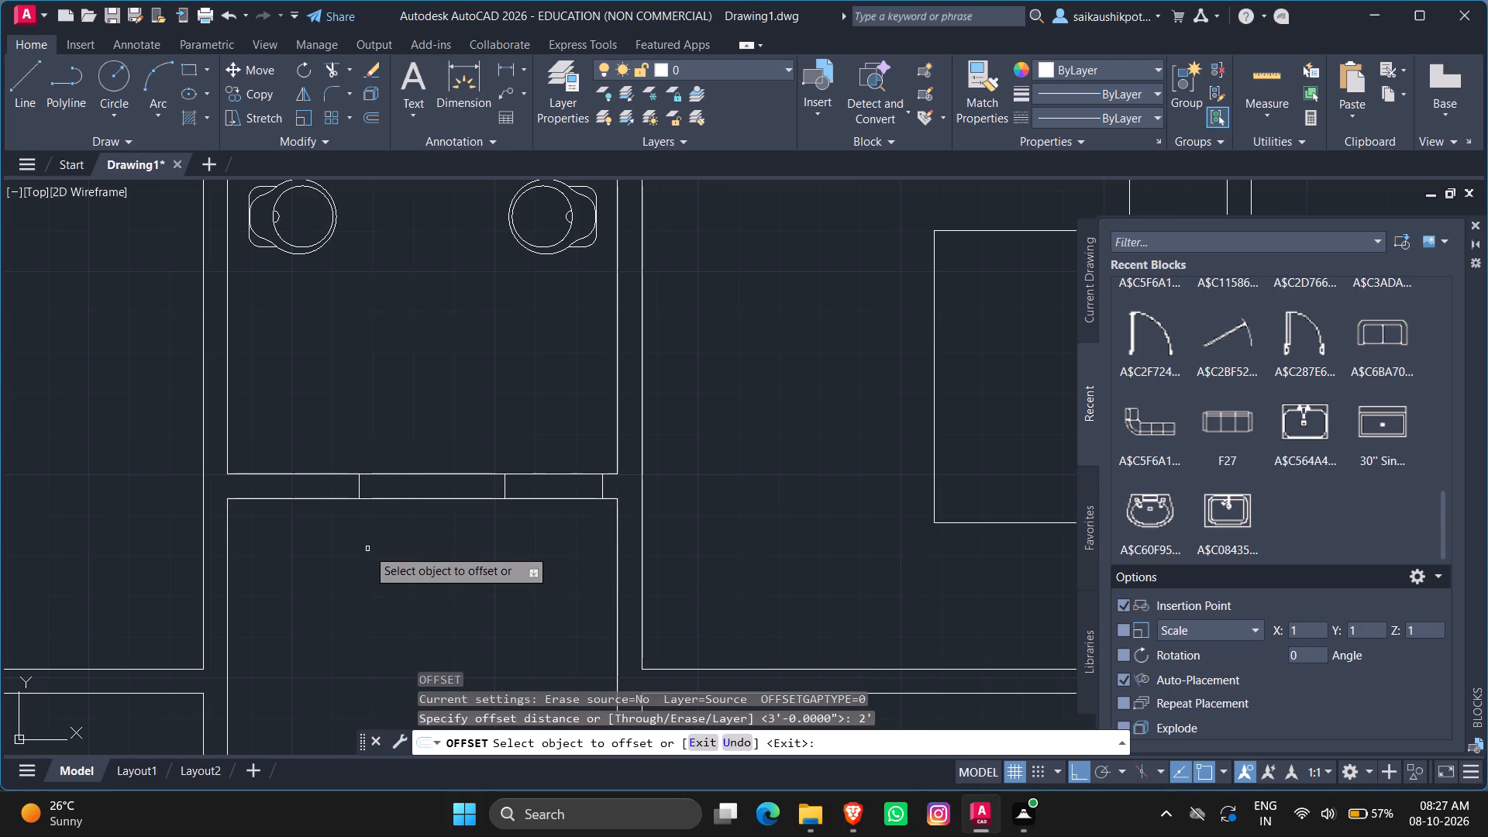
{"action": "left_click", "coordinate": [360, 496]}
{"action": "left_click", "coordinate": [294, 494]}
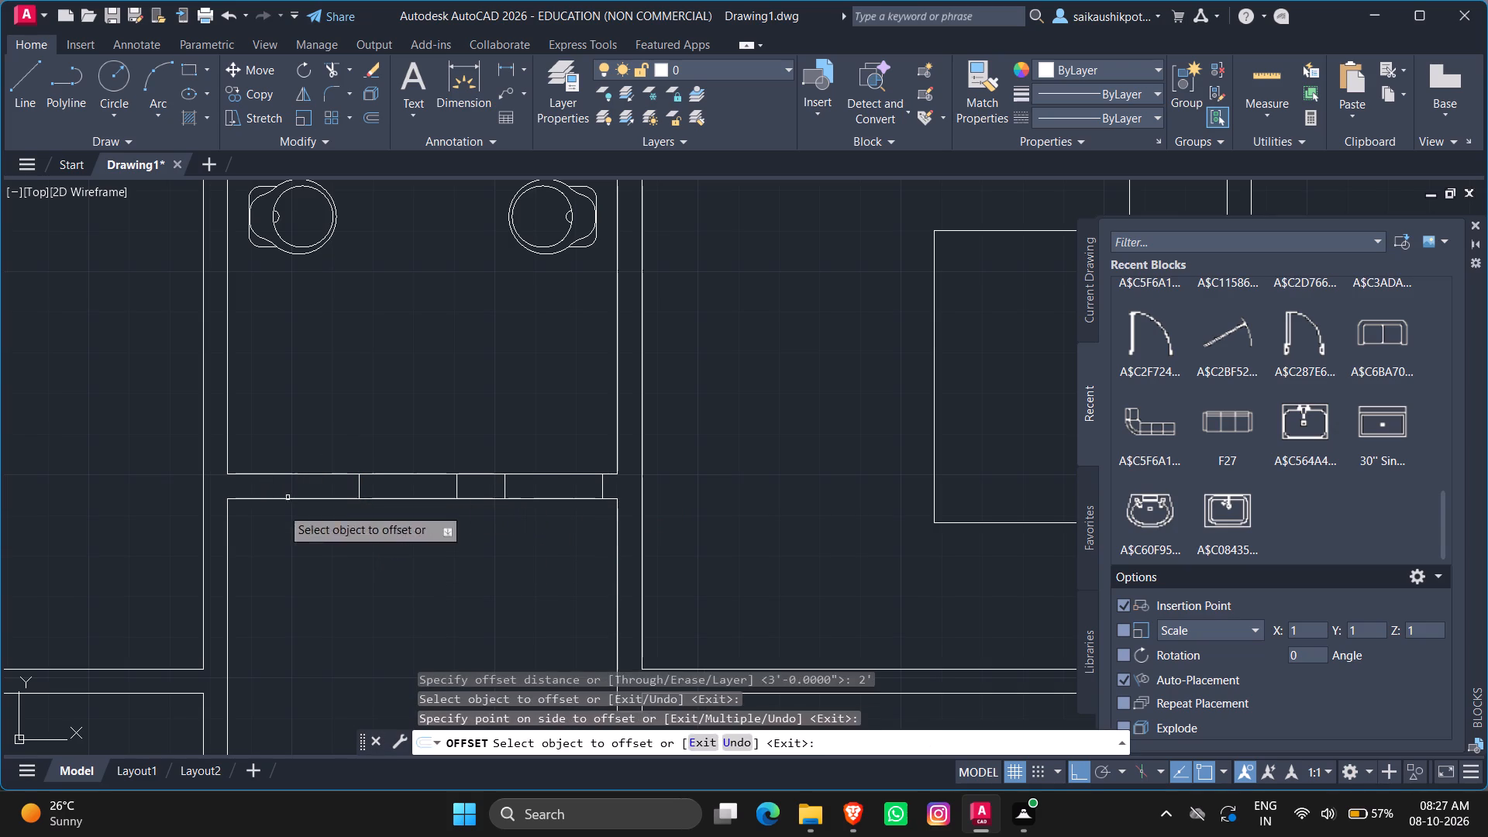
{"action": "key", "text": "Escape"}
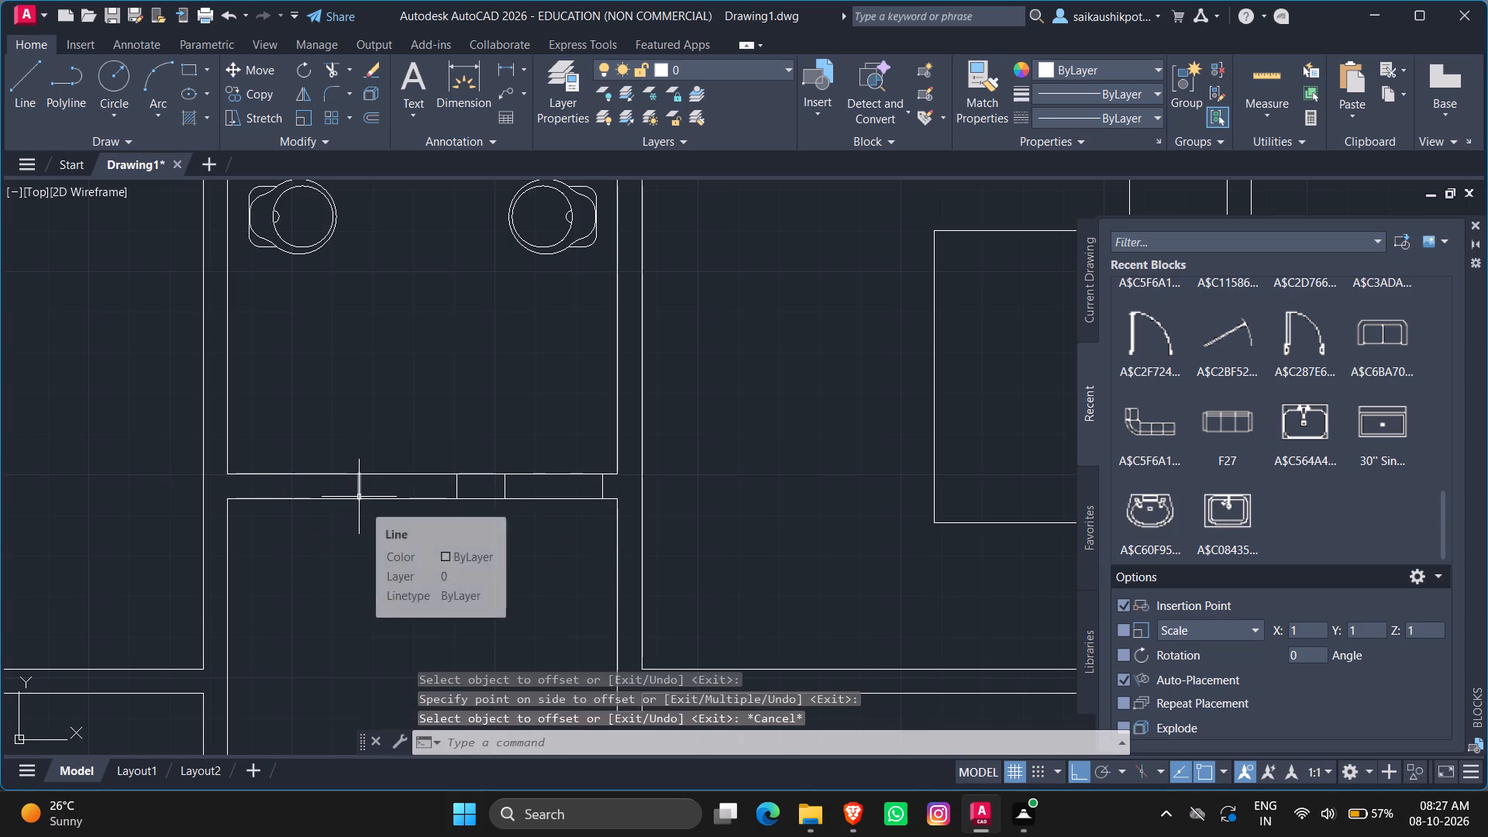
Offset the jamb line at the left end of the 3' section 2' to the left.
{"action": "key", "text": "space"}
{"action": "type", "text": "2'"}
{"action": "key", "text": "Return"}
{"action": "scroll", "coordinate": [356, 474], "scroll_direction": "up", "scroll_amount": 2}
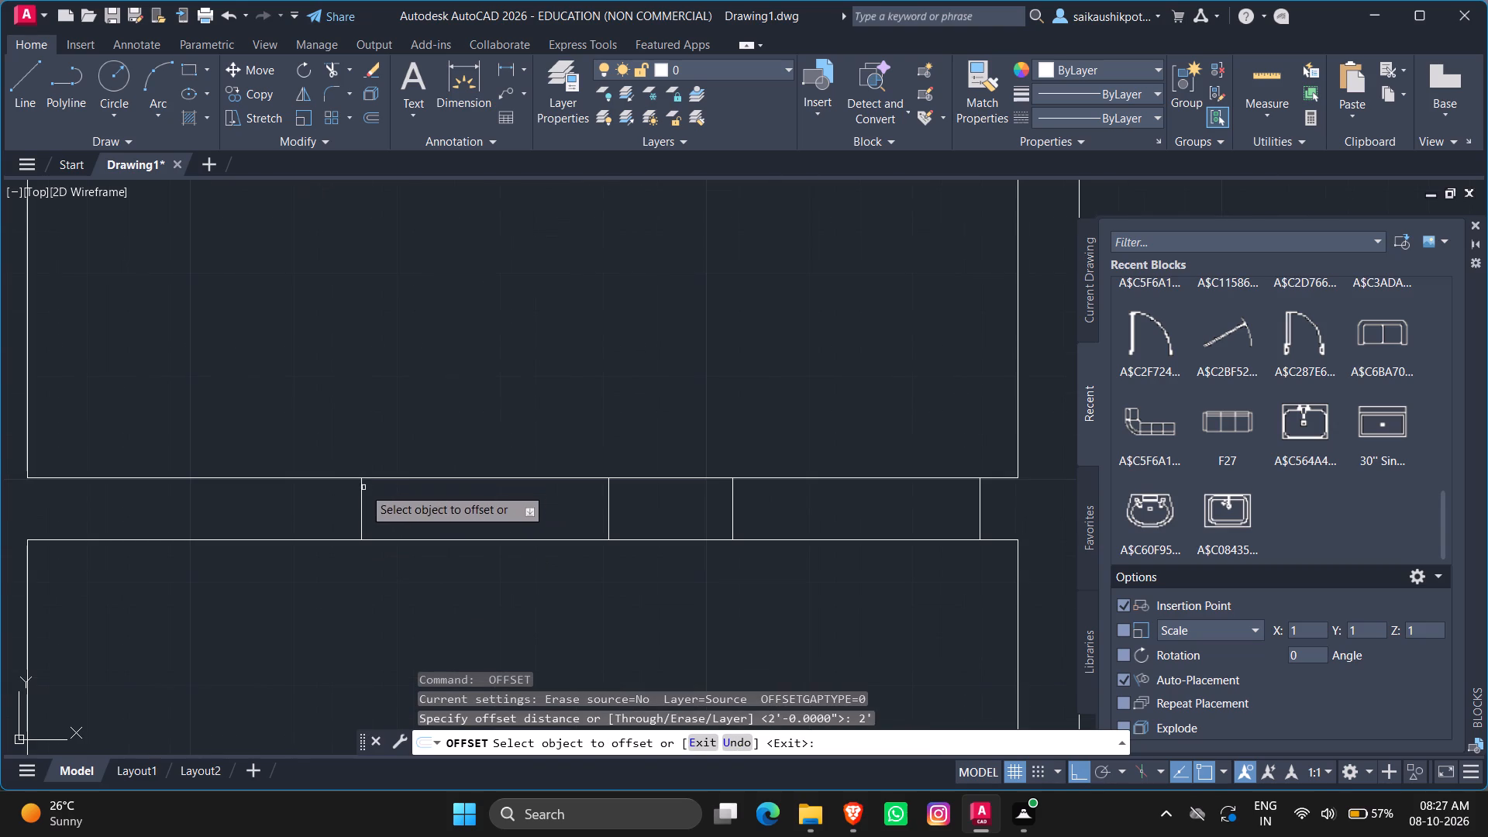
{"action": "left_click", "coordinate": [363, 491]}
{"action": "left_click", "coordinate": [187, 523]}
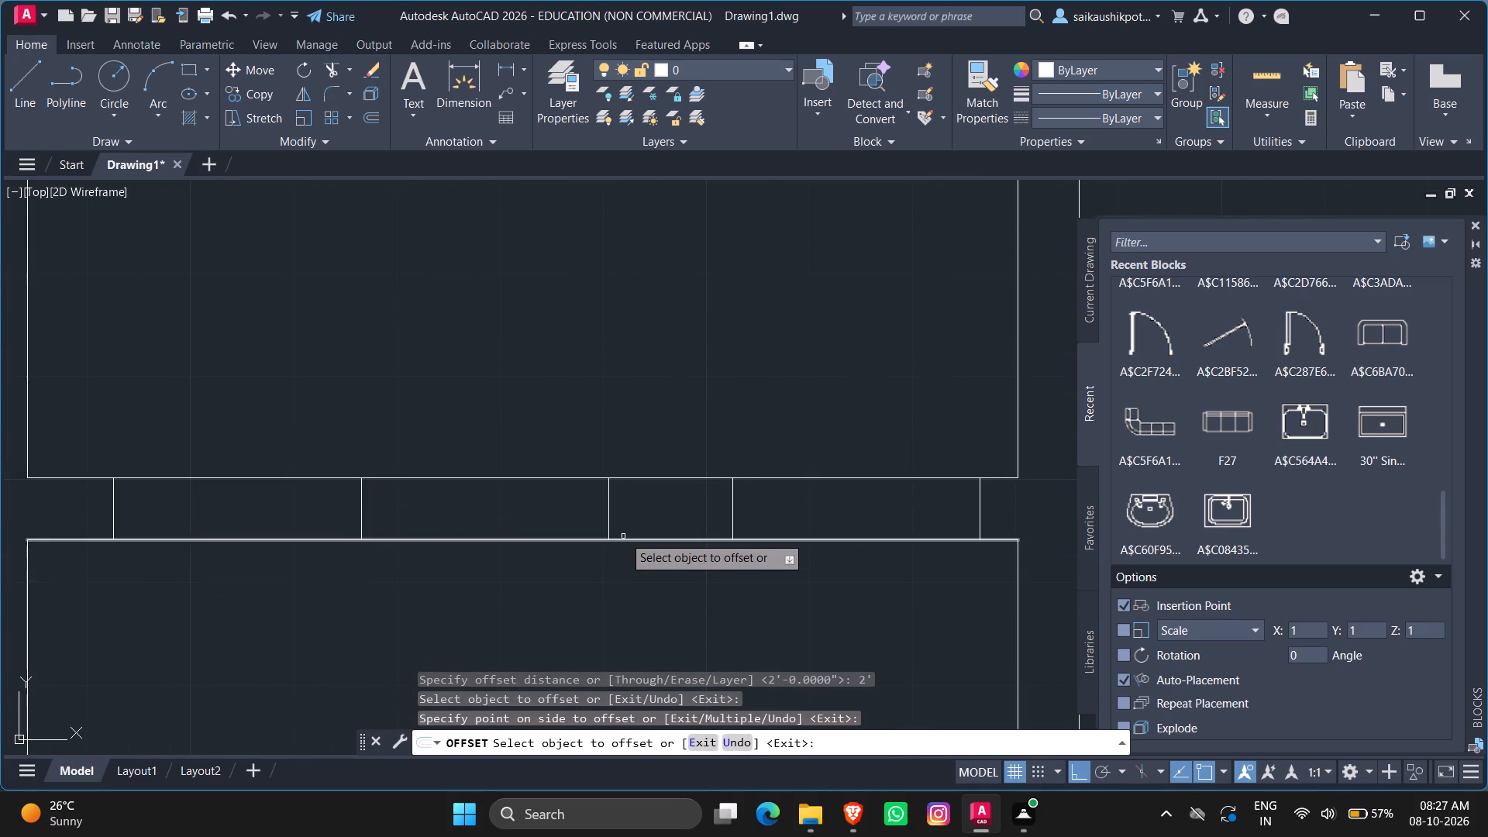
{"action": "key", "text": "Escape"}
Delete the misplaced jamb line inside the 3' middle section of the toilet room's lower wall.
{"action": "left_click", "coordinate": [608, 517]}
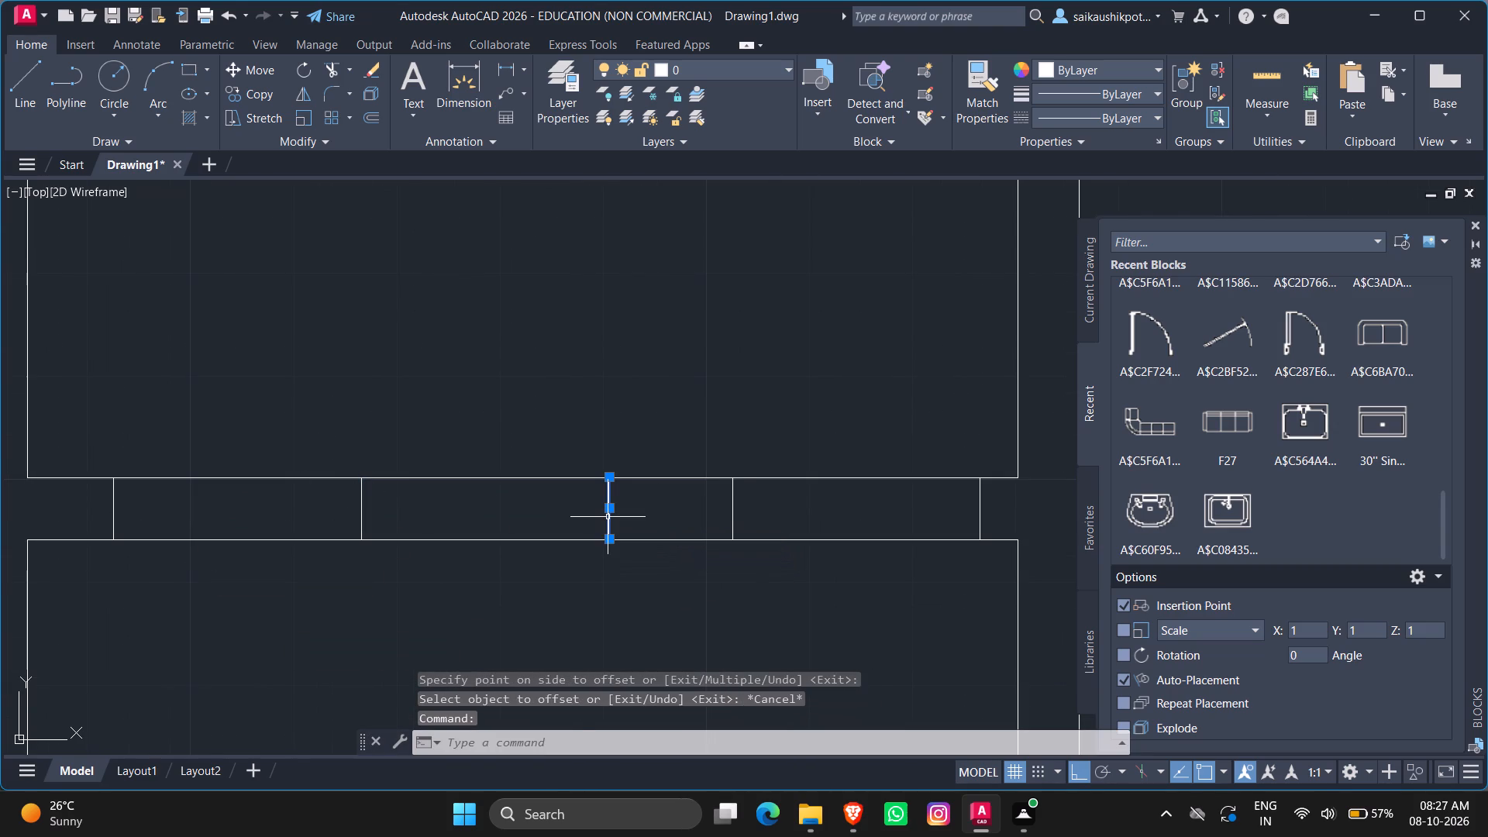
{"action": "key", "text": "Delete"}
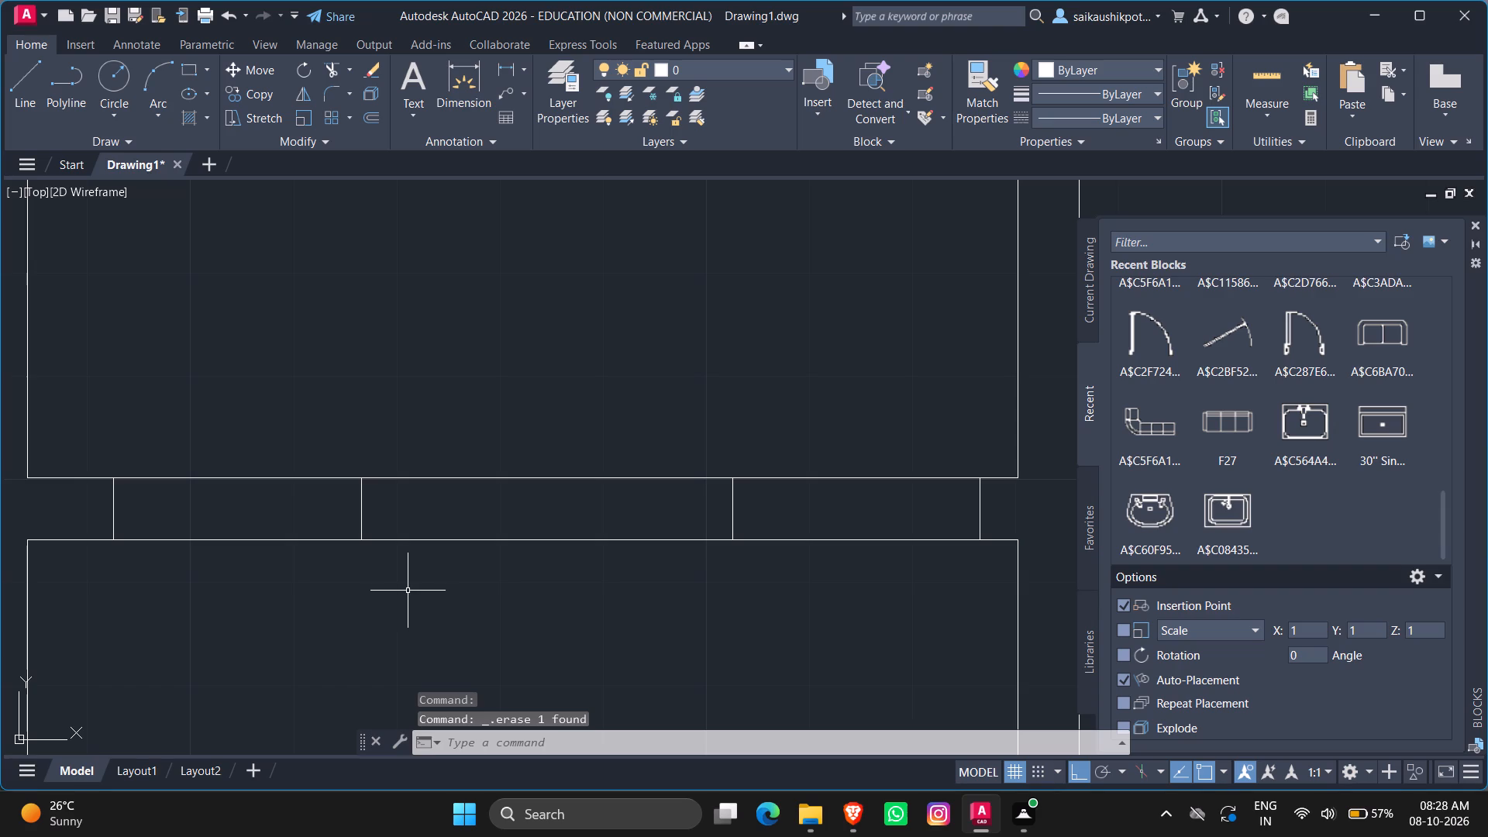
Trim both wall faces between the left and right jamb pairs to open two 2' doorways below the toilet room.
{"action": "type", "text": "TR"}
{"action": "key", "text": "Return"}
{"action": "key", "text": "Return"}
{"action": "left_click", "coordinate": [248, 611]}
{"action": "left_click", "coordinate": [246, 439]}
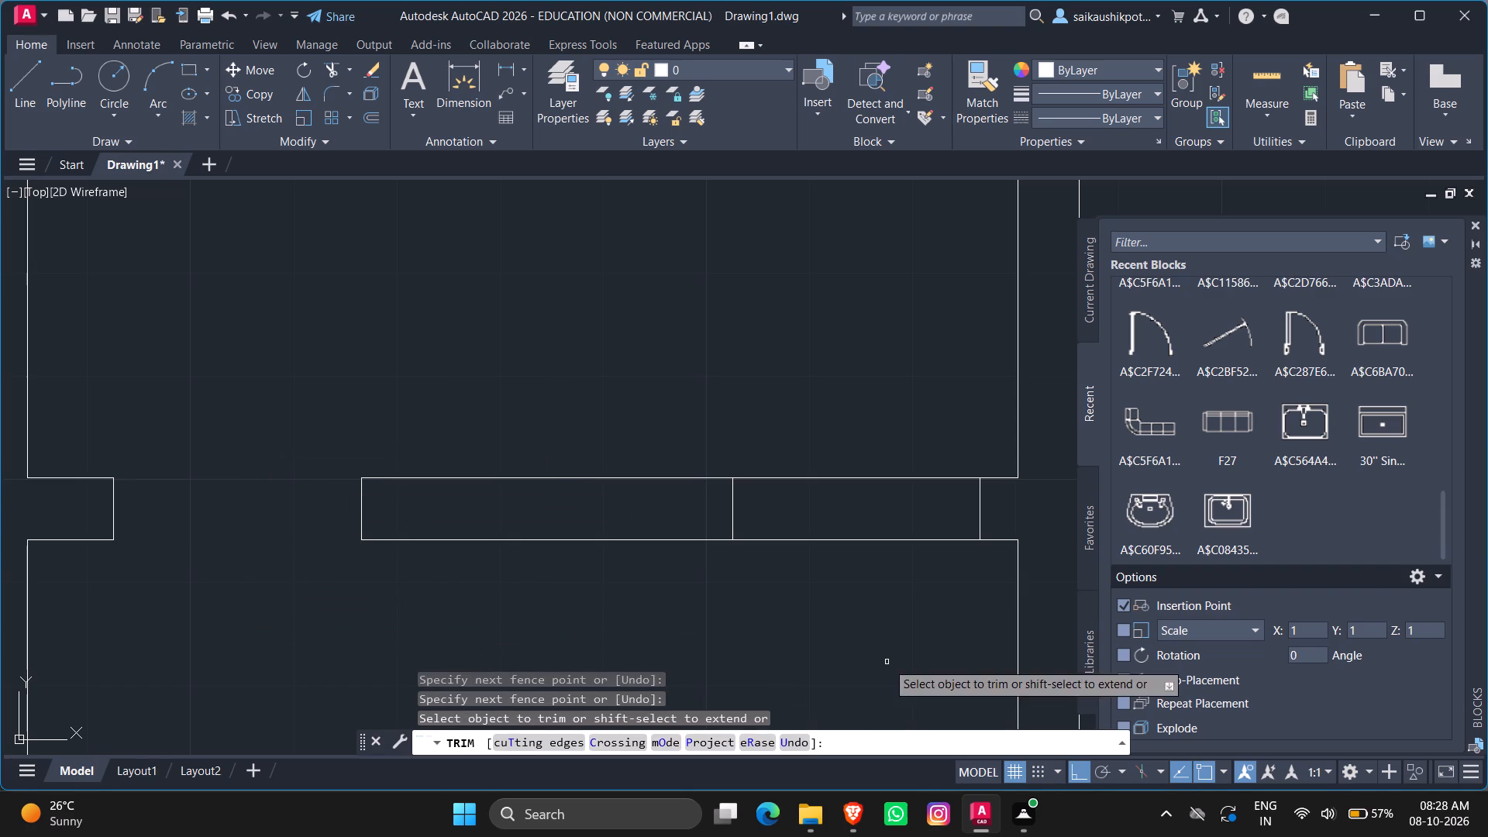
{"action": "left_click", "coordinate": [837, 593]}
{"action": "left_click", "coordinate": [835, 421]}
{"action": "key", "text": "Escape"}
Draw a 2' by 2" door leaf extending upward from the lower corner of the right doorway's outer jamb.
{"action": "key", "text": "l"}
{"action": "key", "text": "Return"}
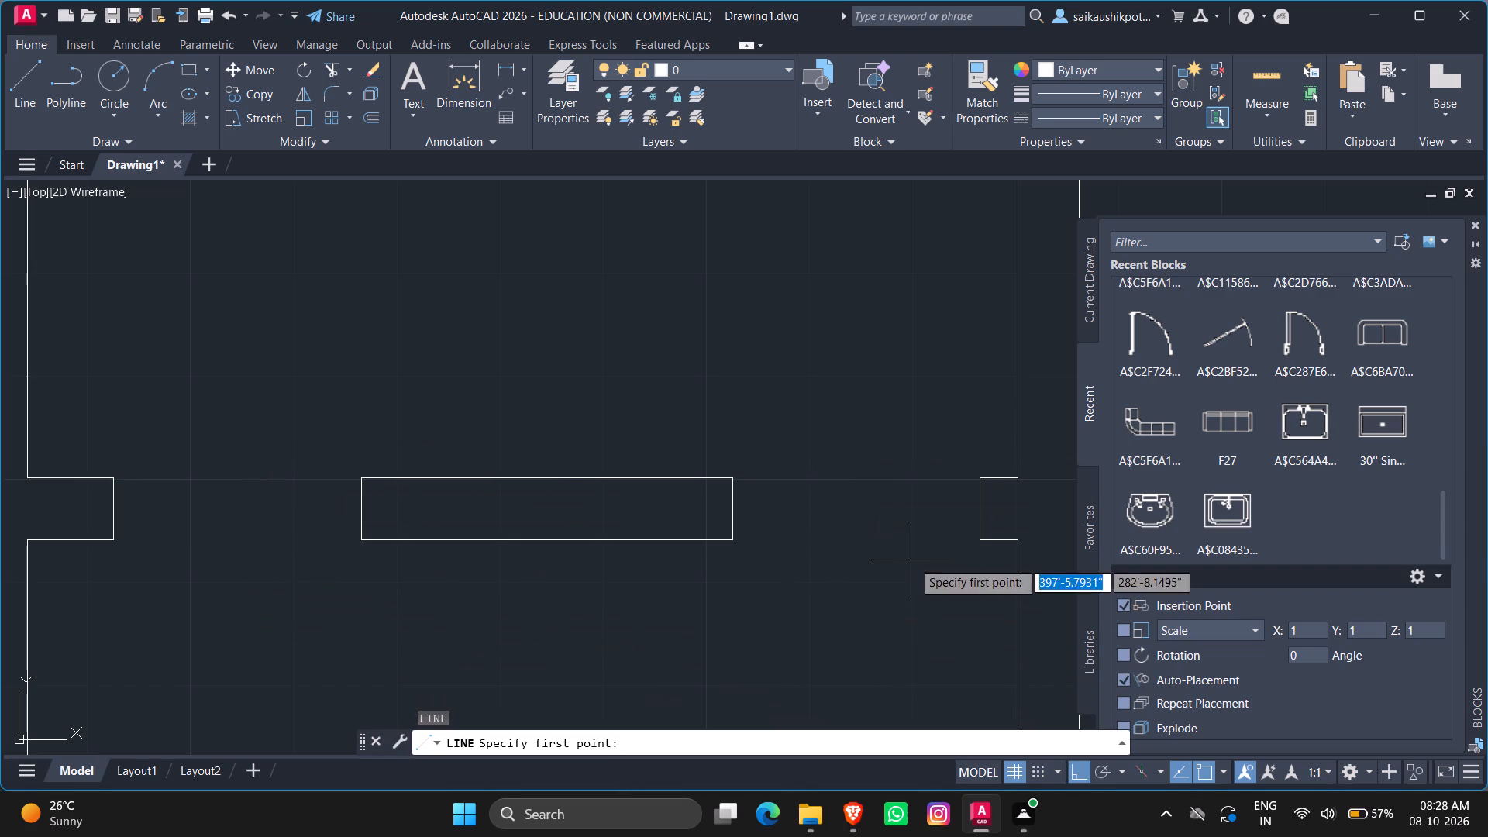
{"action": "left_click", "coordinate": [976, 534]}
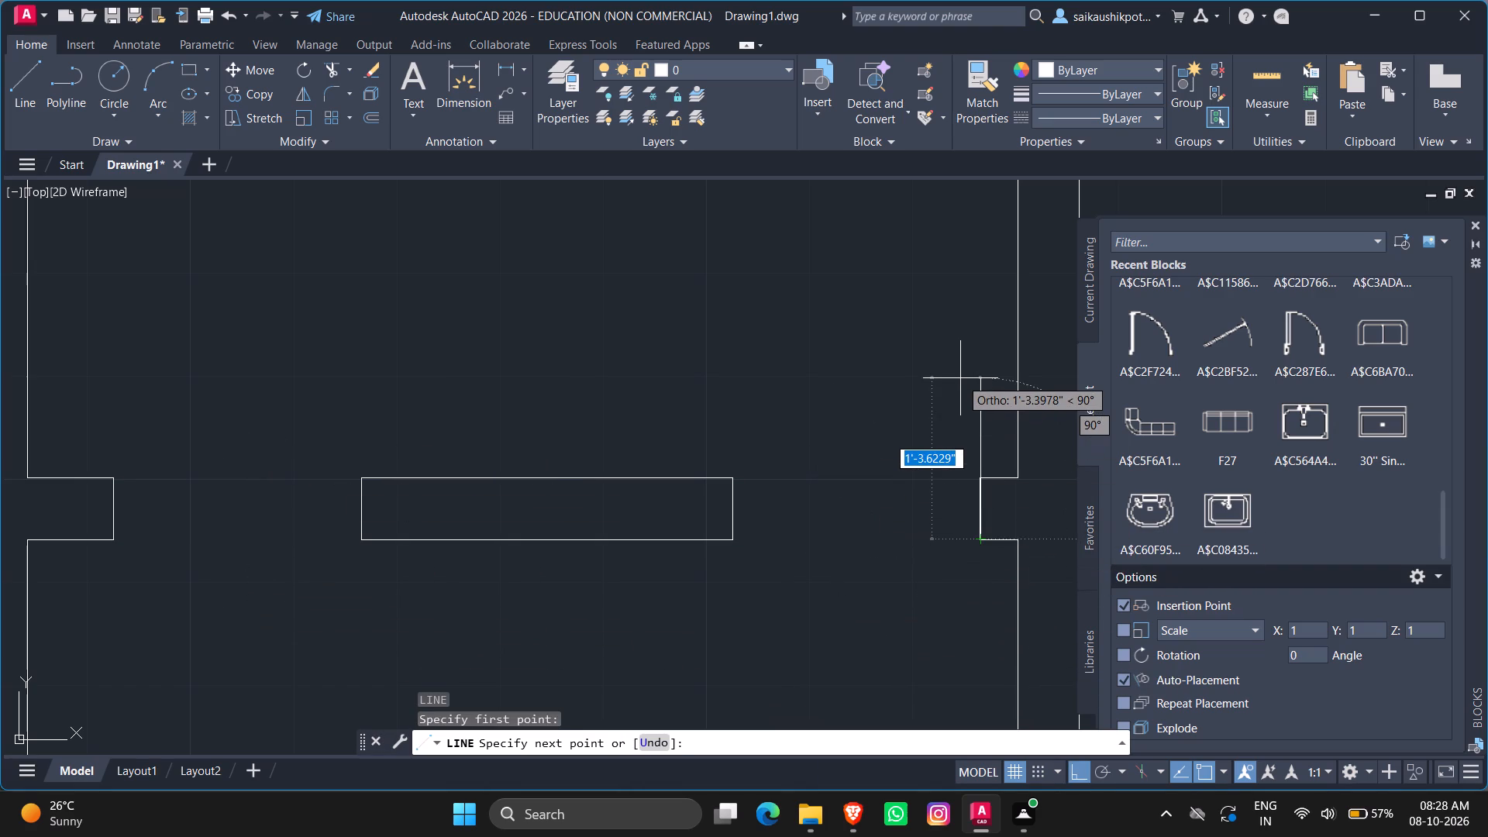
{"action": "type", "text": "2'"}
{"action": "key", "text": "Return"}
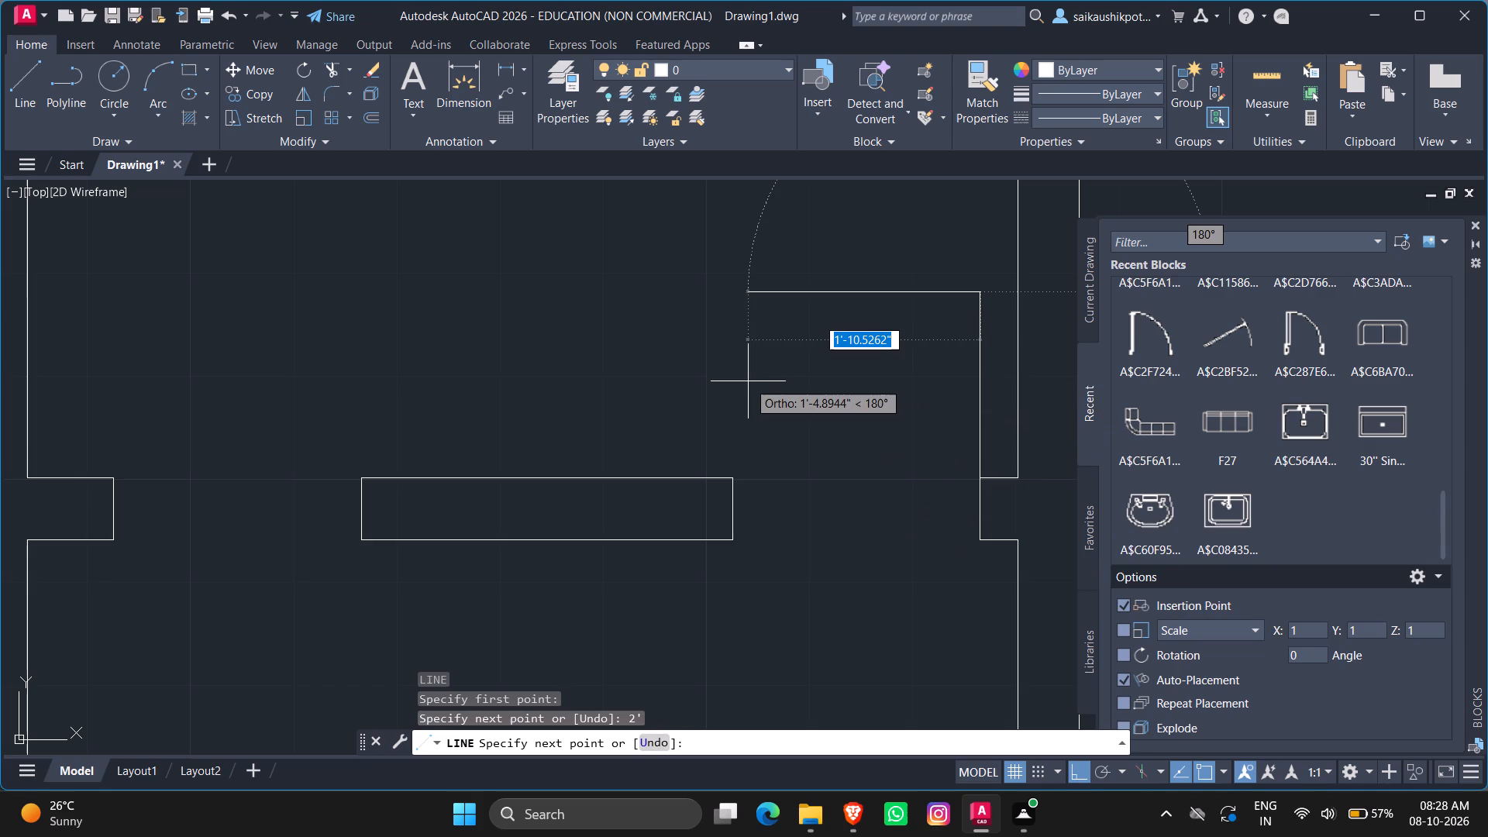
{"action": "type", "text": "2\""}
{"action": "key", "text": "Return"}
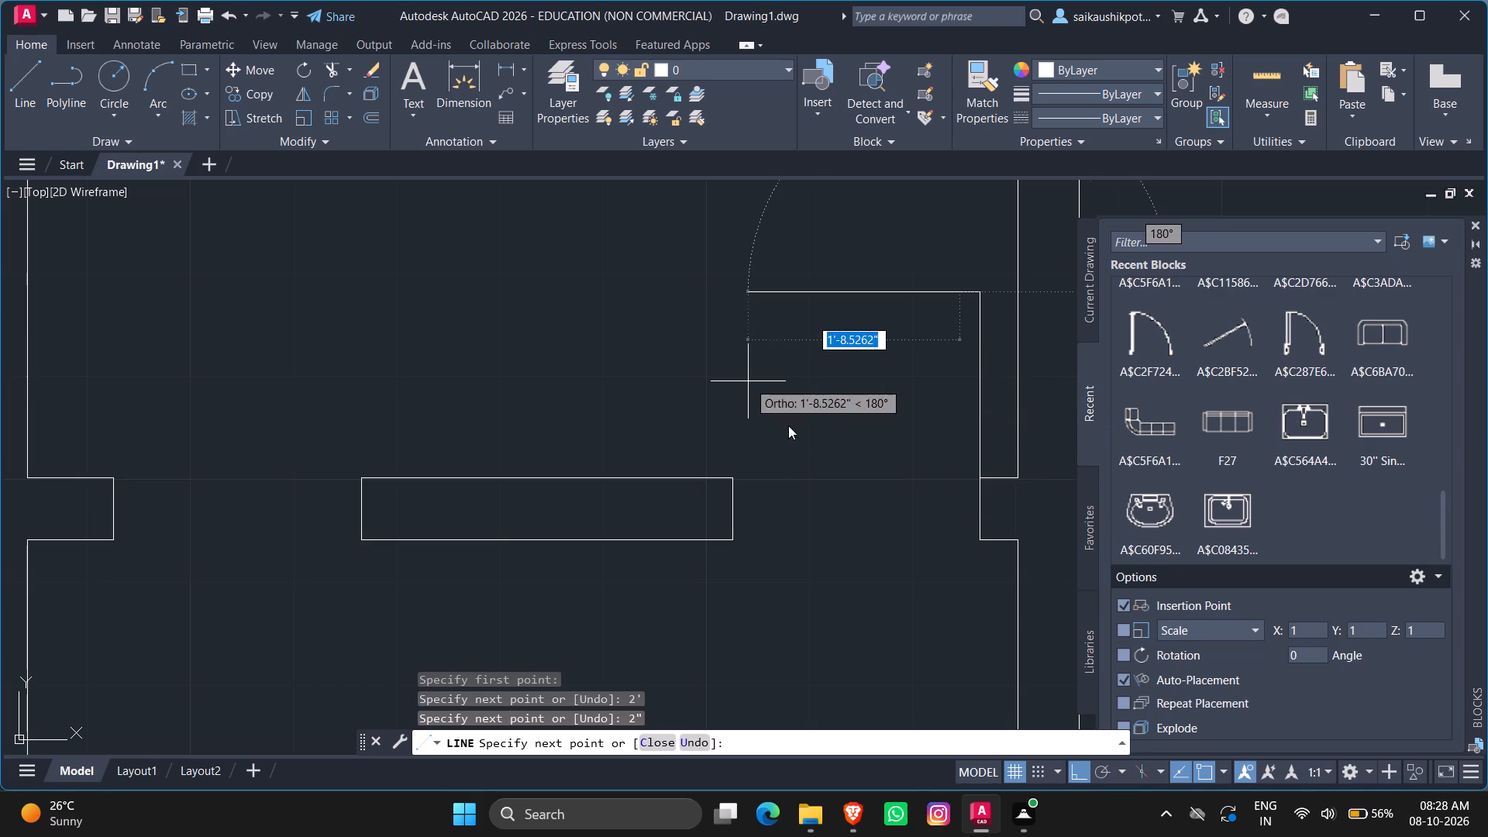
{"action": "type", "text": "2;'"}
{"action": "key", "text": "Return"}
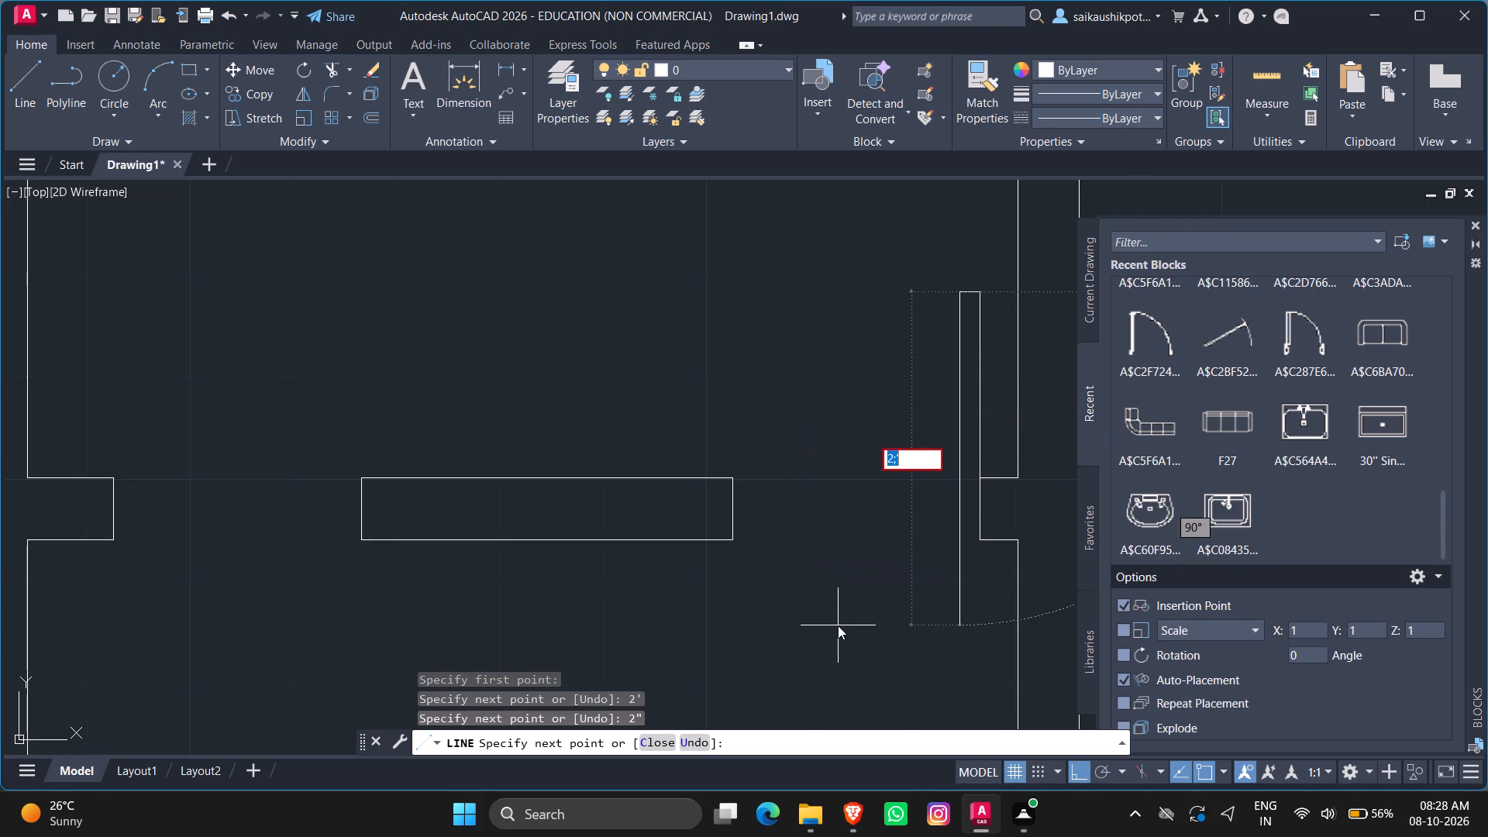
{"action": "key", "text": "BackSpace"}
{"action": "key", "text": "BackSpace"}
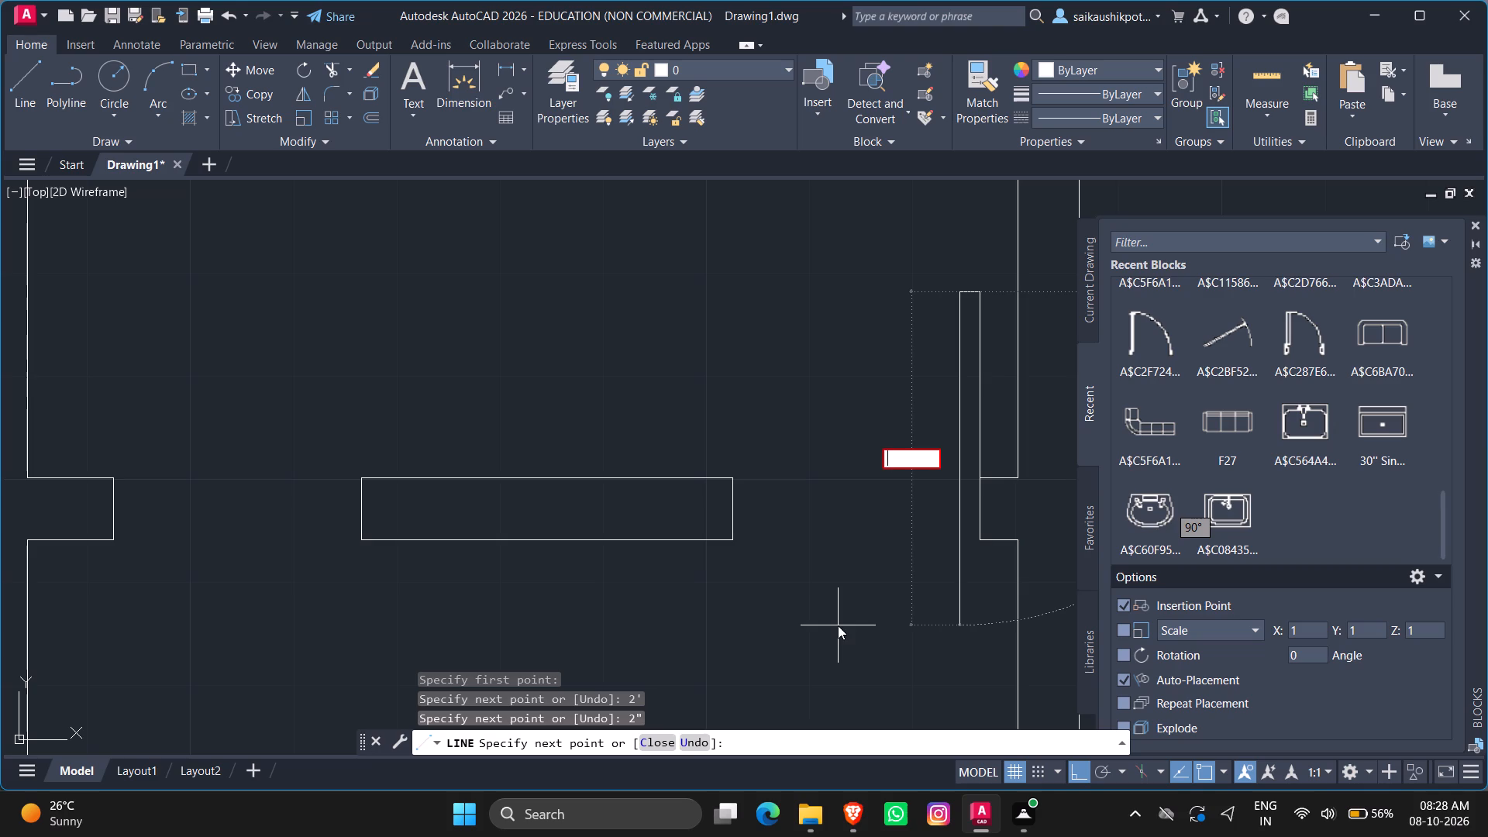
{"action": "type", "text": "2'"}
{"action": "key", "text": "Return"}
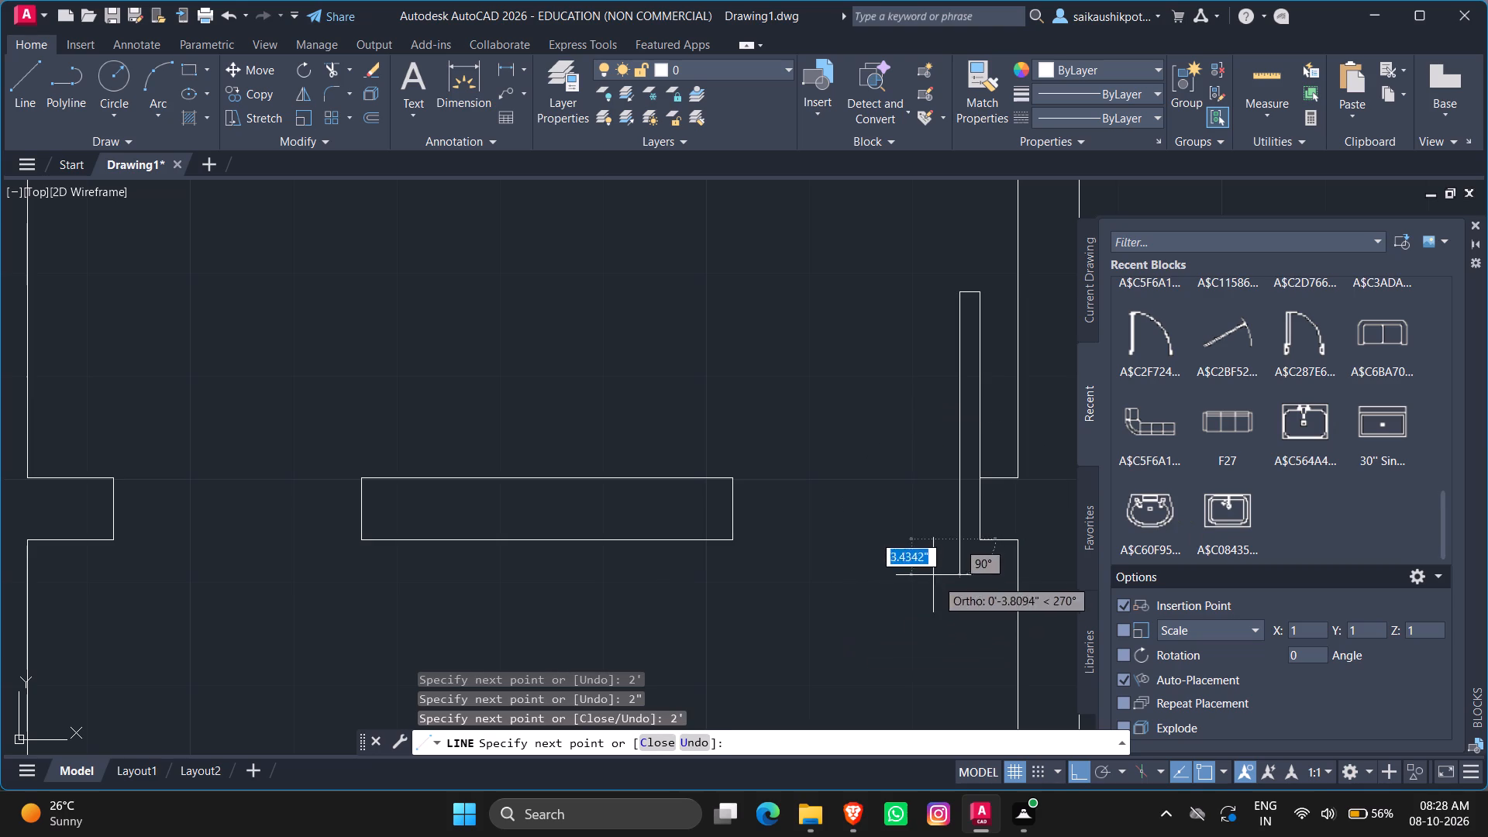
{"action": "scroll", "coordinate": [981, 527], "scroll_direction": "up", "scroll_amount": 2}
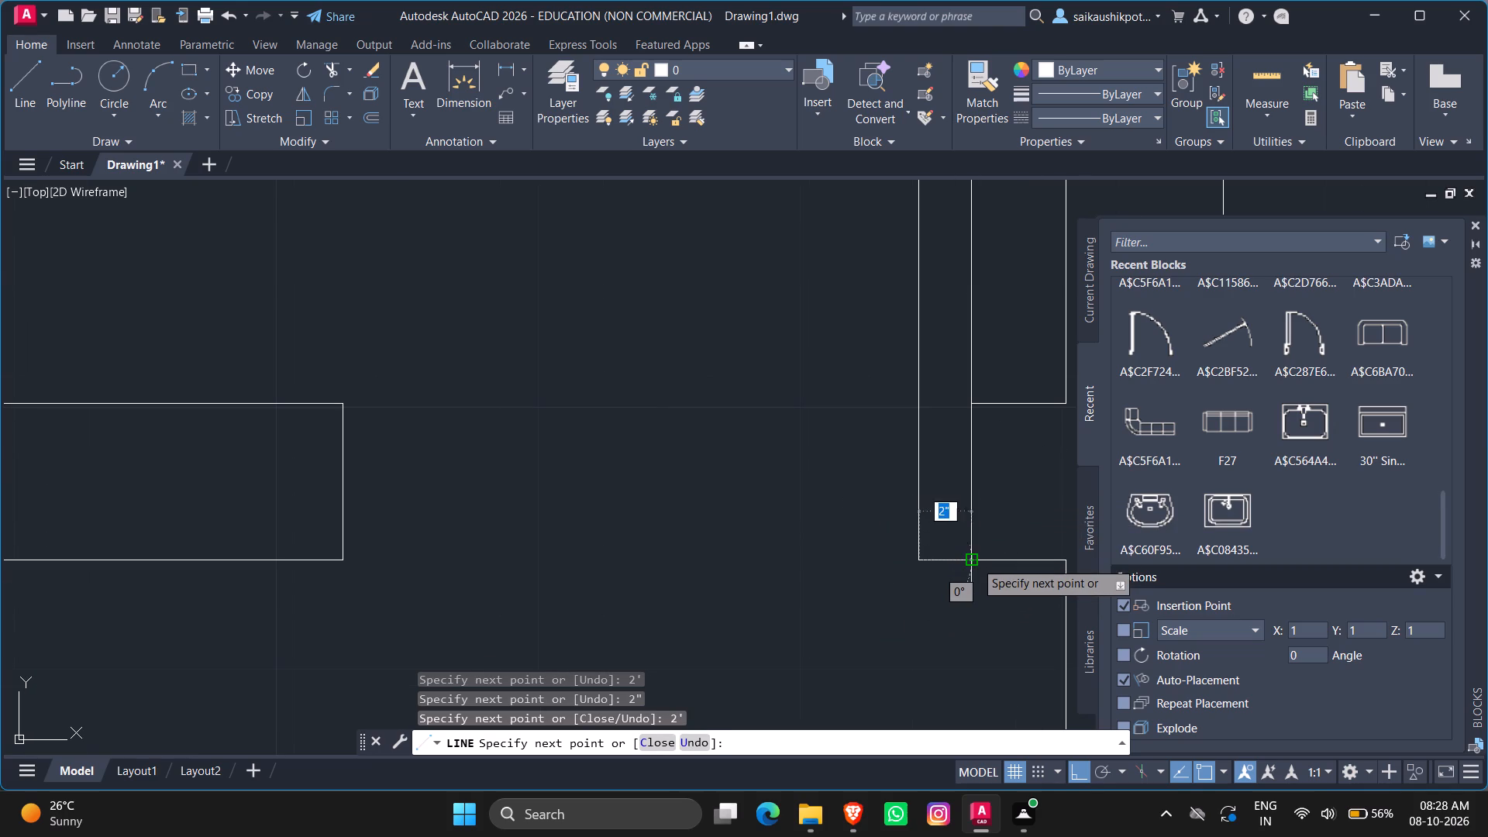
{"action": "left_click", "coordinate": [975, 561]}
{"action": "key", "text": "Escape"}
Draw a line 2' upward from the lower corner of the left doorway's outer jamb, continuing 2' to the right.
{"action": "scroll", "coordinate": [943, 511], "scroll_direction": "down", "scroll_amount": 3}
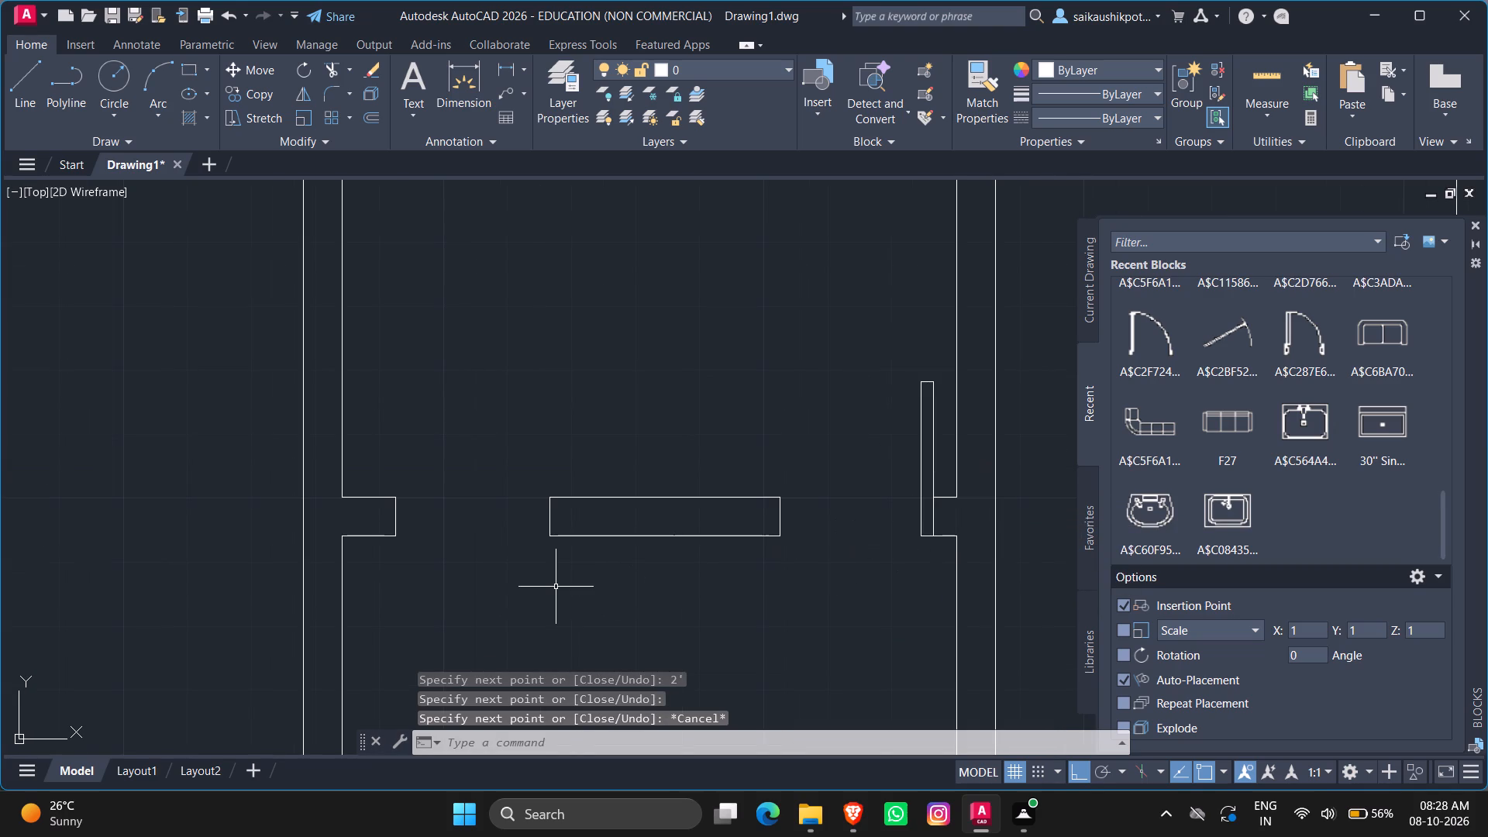
{"action": "key", "text": "l"}
{"action": "key", "text": "Return"}
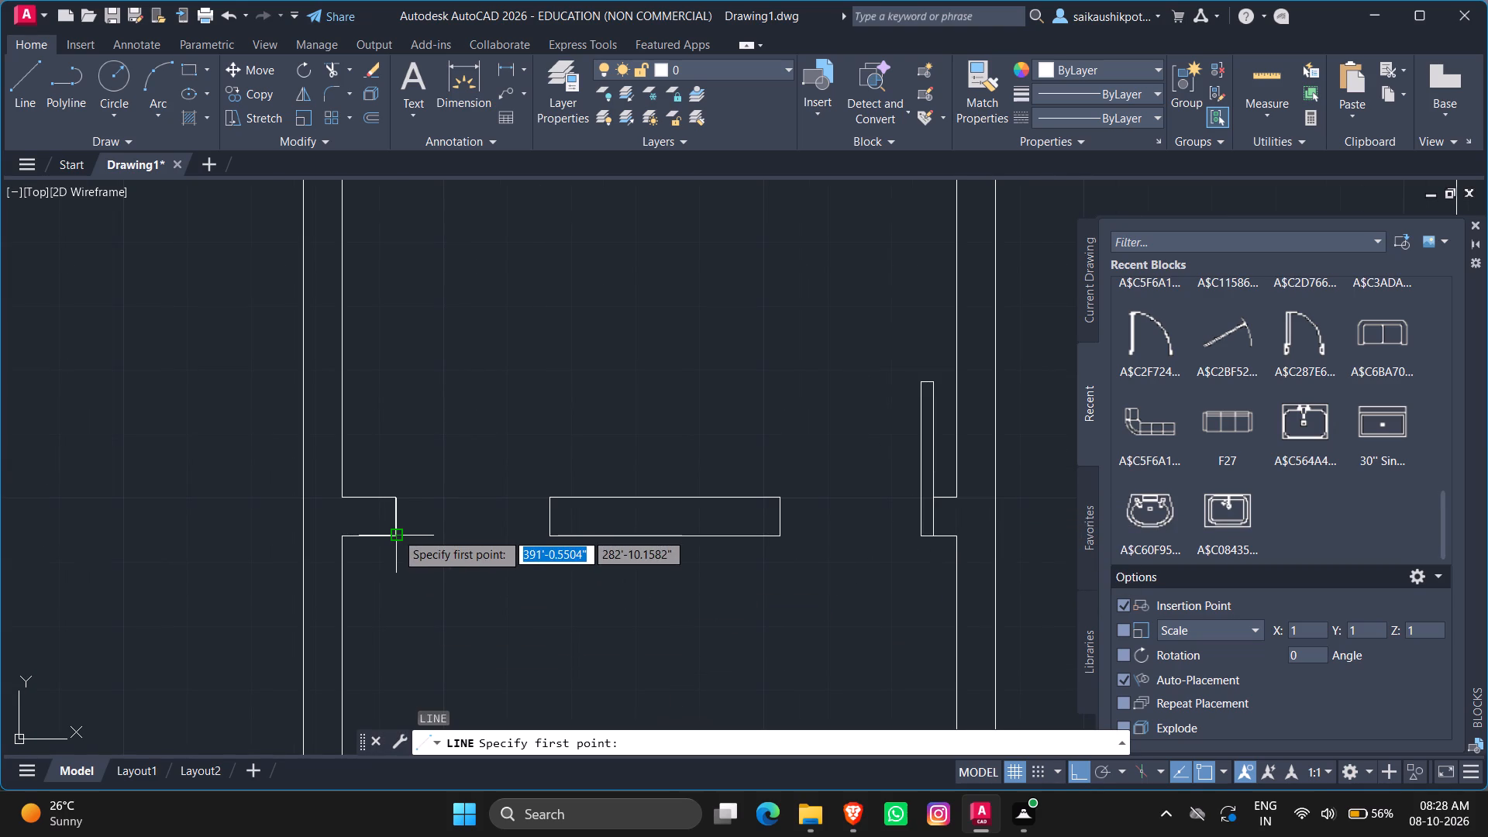
{"action": "left_click", "coordinate": [396, 532]}
{"action": "type", "text": "2'"}
{"action": "key", "text": "Return"}
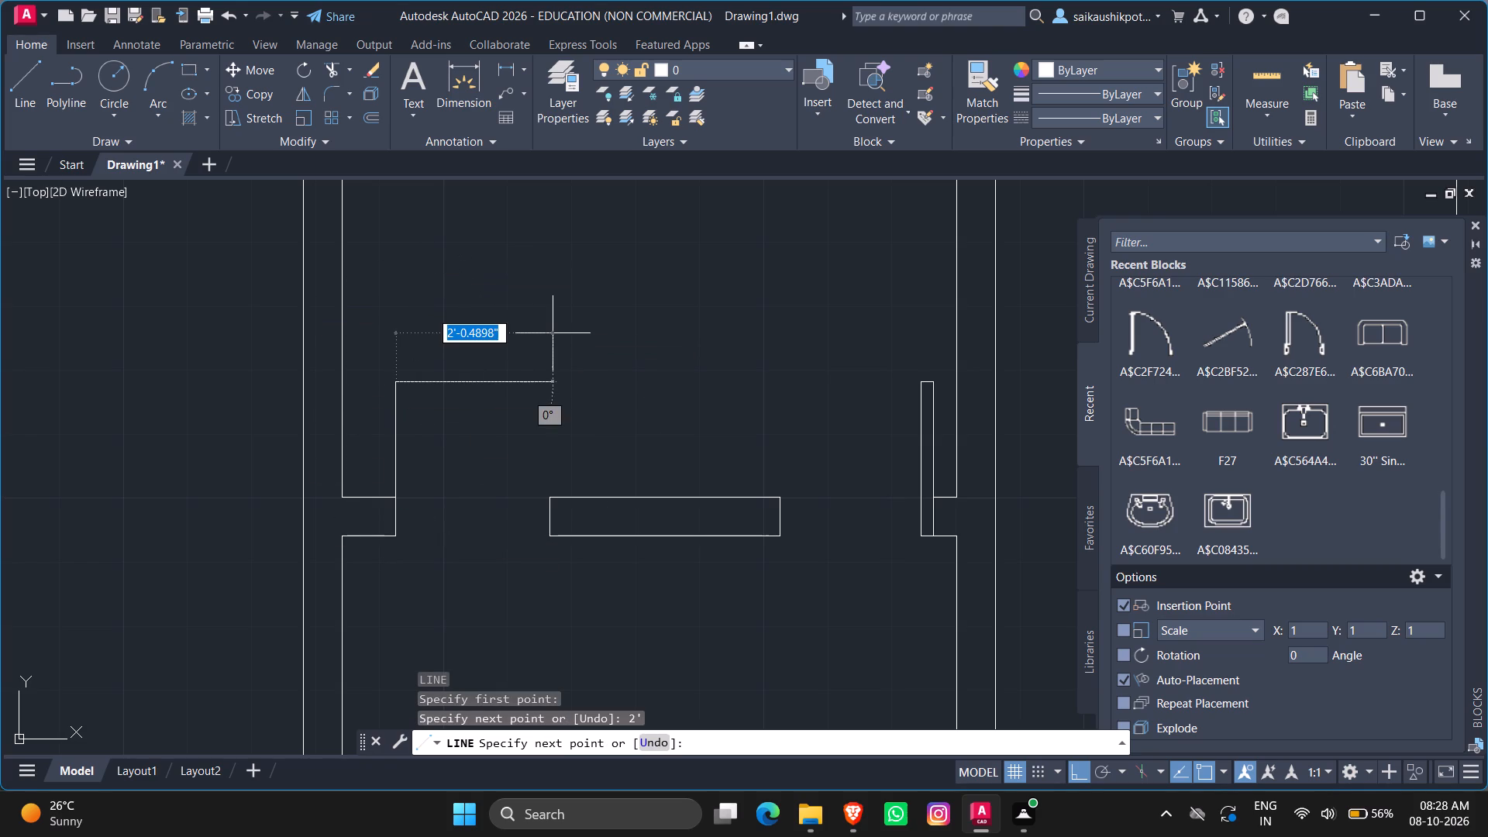
{"action": "type", "text": "2'"}
{"action": "key", "text": "Return"}
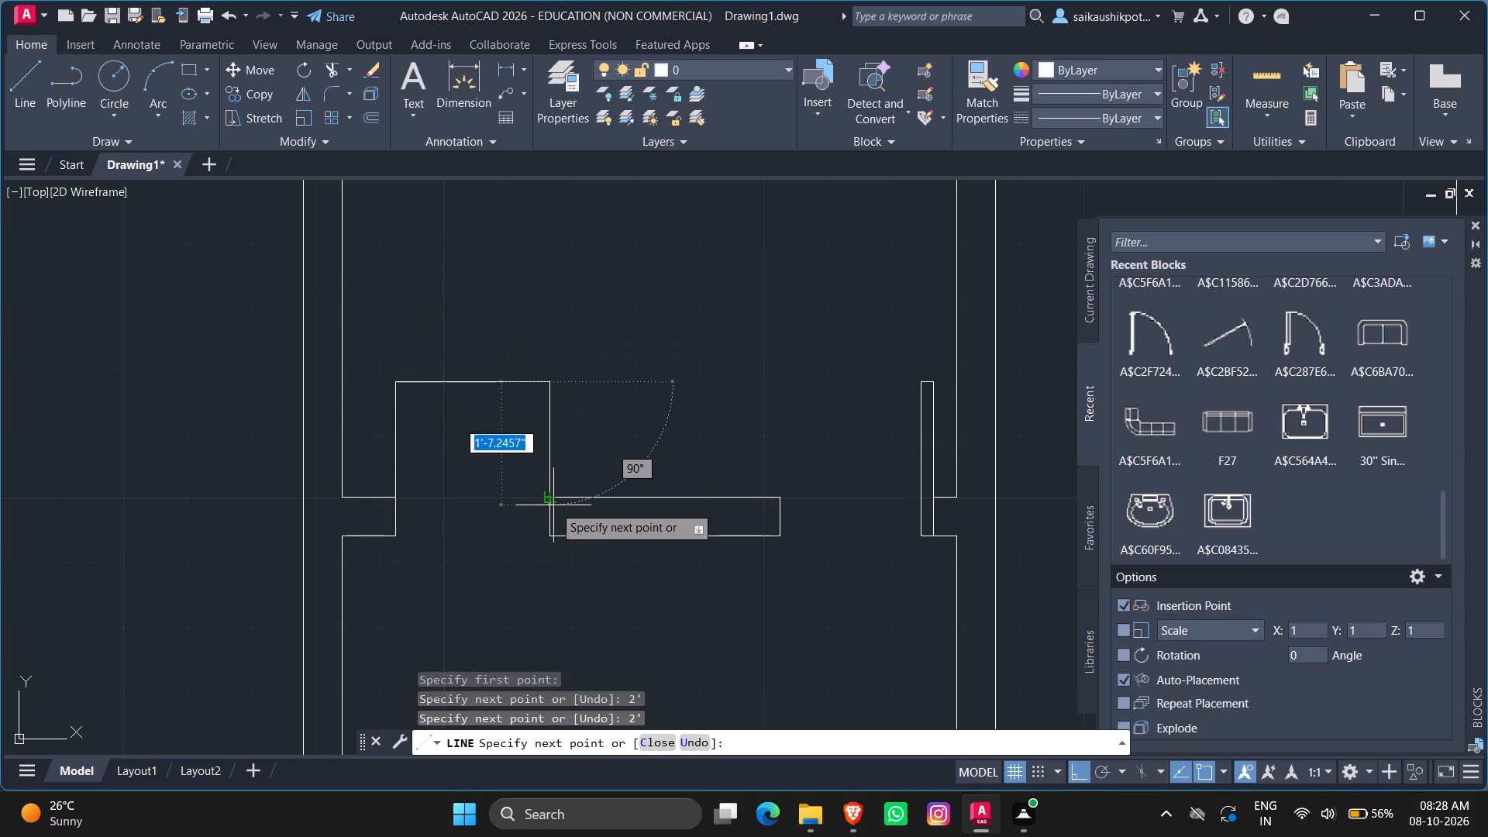
{"action": "key", "text": "Escape"}
Delete the 2' horizontal line extending from the top of the left doorway's vertical door line.
{"action": "left_click", "coordinate": [573, 372]}
{"action": "left_click", "coordinate": [489, 377]}
{"action": "left_click", "coordinate": [481, 412]}
{"action": "left_click", "coordinate": [465, 299]}
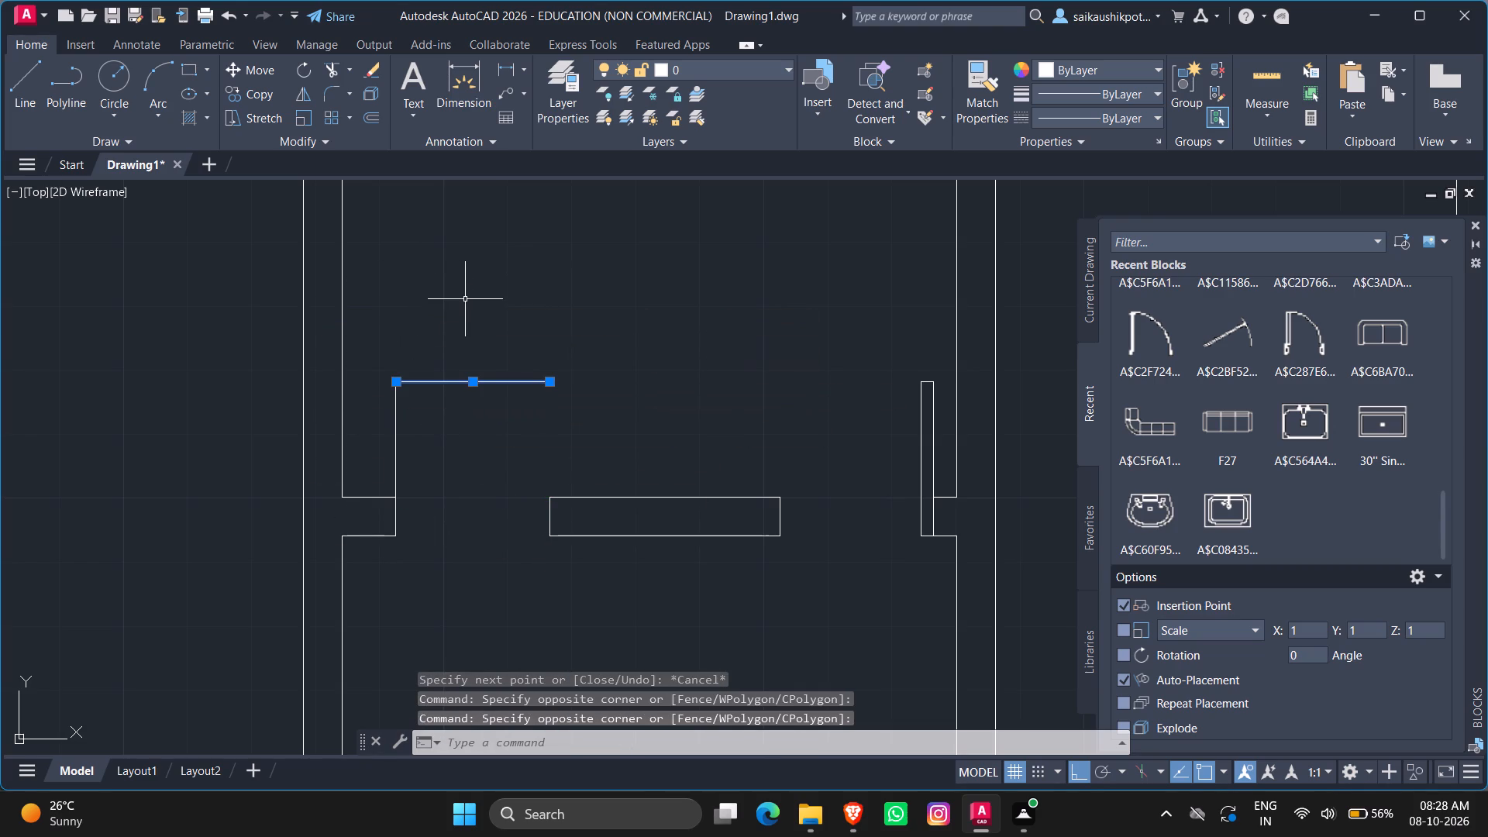
{"action": "key", "text": "Delete"}
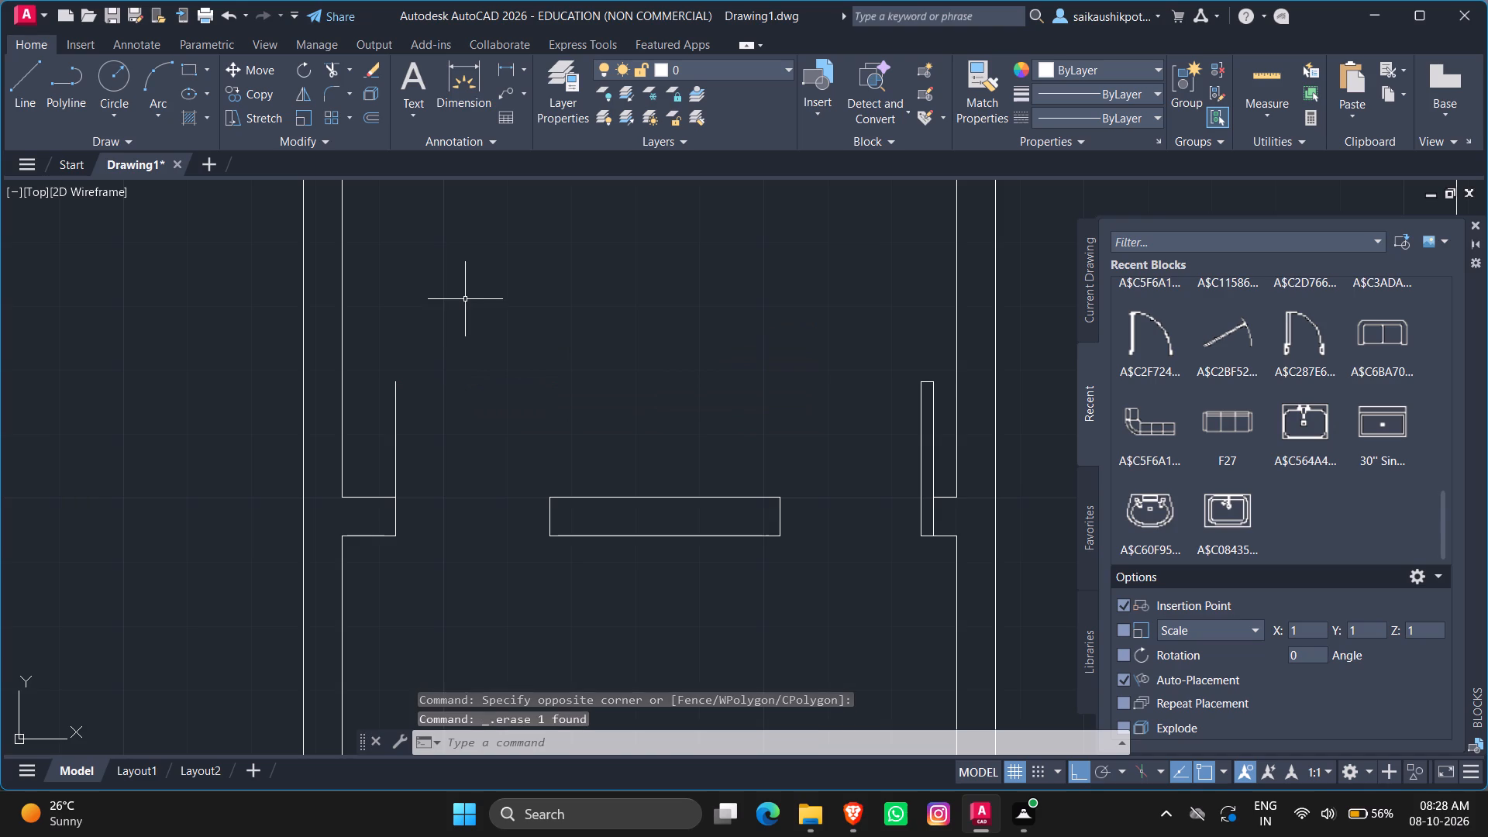
Complete the left door leaf with a 2" top edge, a 2' side downward, and a closing edge back to the jamb's lower corner.
{"action": "key", "text": "l"}
{"action": "key", "text": "Return"}
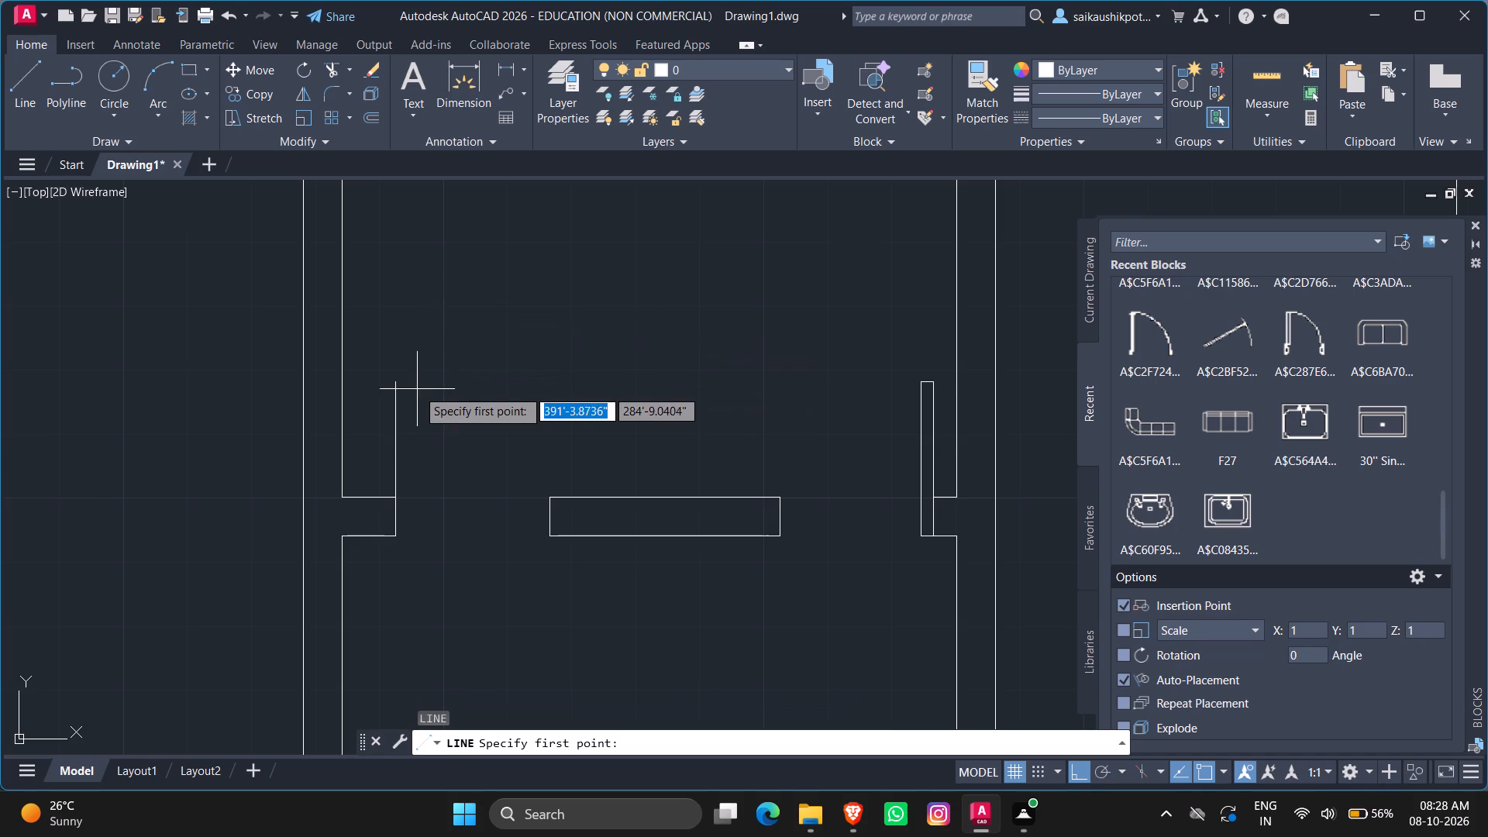
{"action": "left_click", "coordinate": [397, 384]}
{"action": "type", "text": "2\""}
{"action": "key", "text": "Return"}
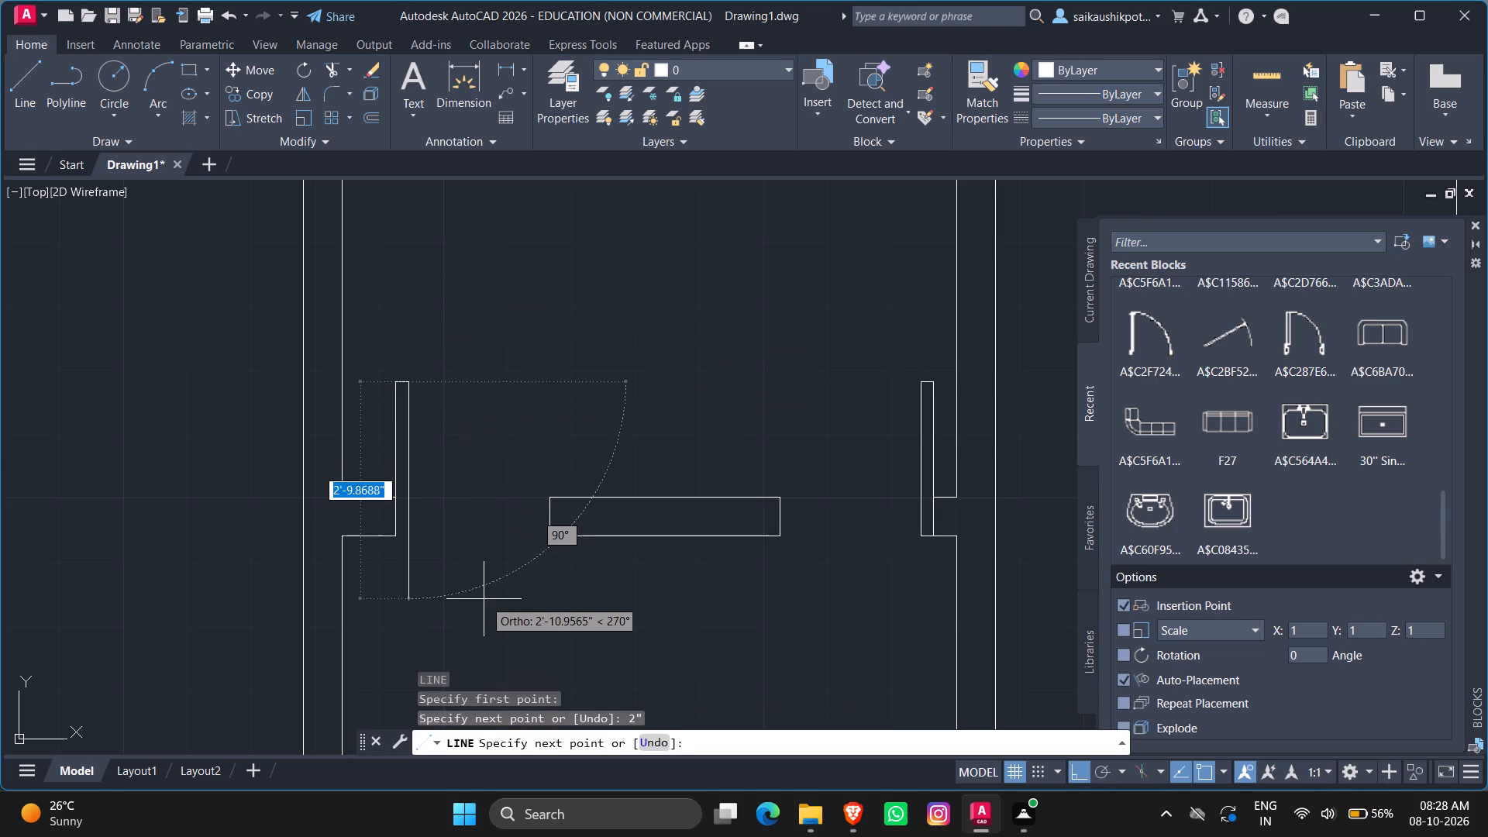
{"action": "type", "text": "2'"}
{"action": "key", "text": "Return"}
{"action": "scroll", "coordinate": [484, 591], "scroll_direction": "up", "scroll_amount": 1}
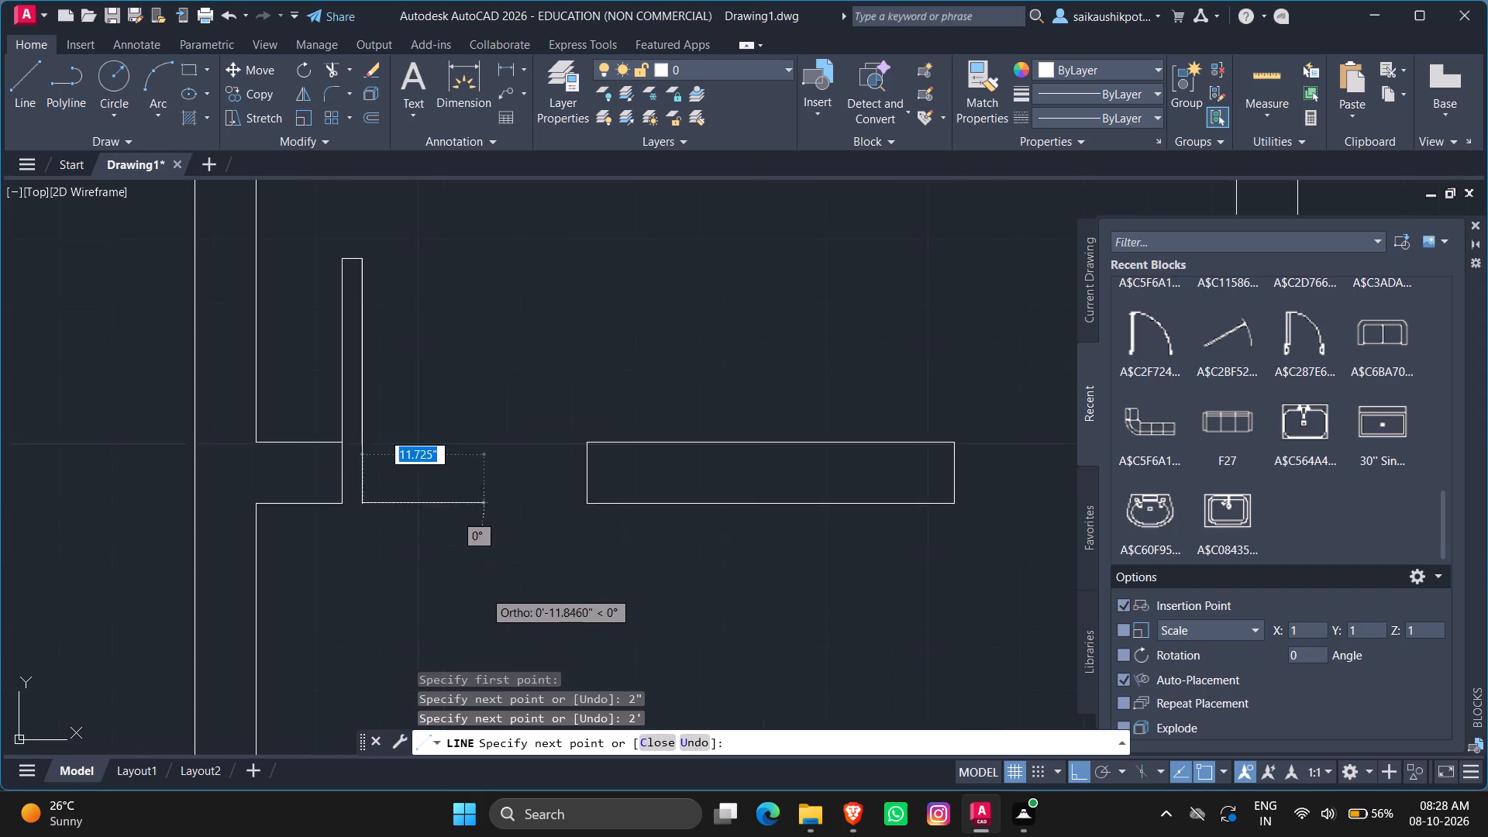
{"action": "scroll", "coordinate": [484, 591], "scroll_direction": "up", "scroll_amount": 1}
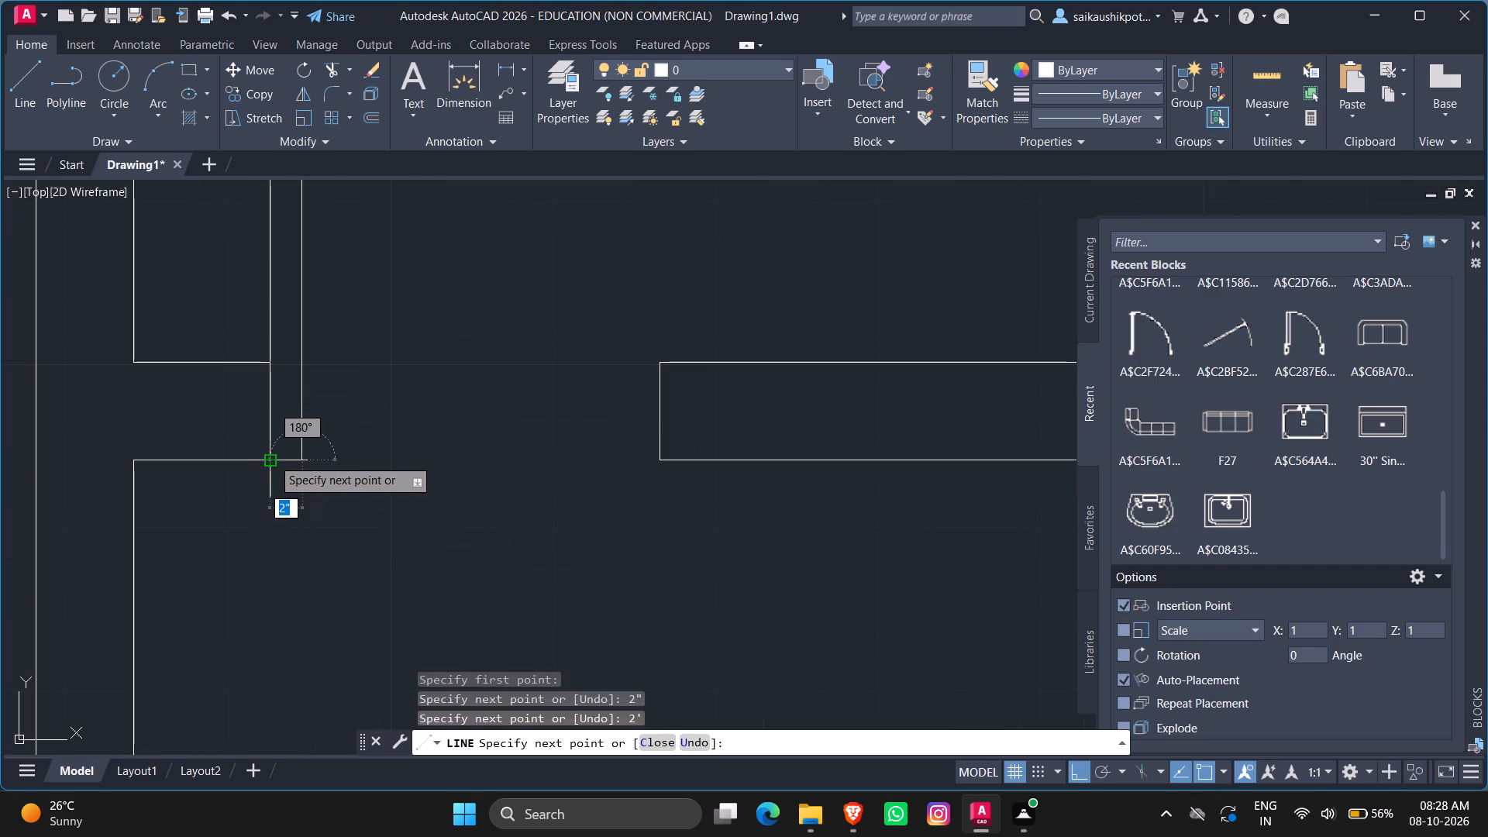
{"action": "left_click", "coordinate": [272, 458]}
{"action": "key", "text": "Escape"}
{"action": "scroll", "coordinate": [377, 546], "scroll_direction": "down", "scroll_amount": 2}
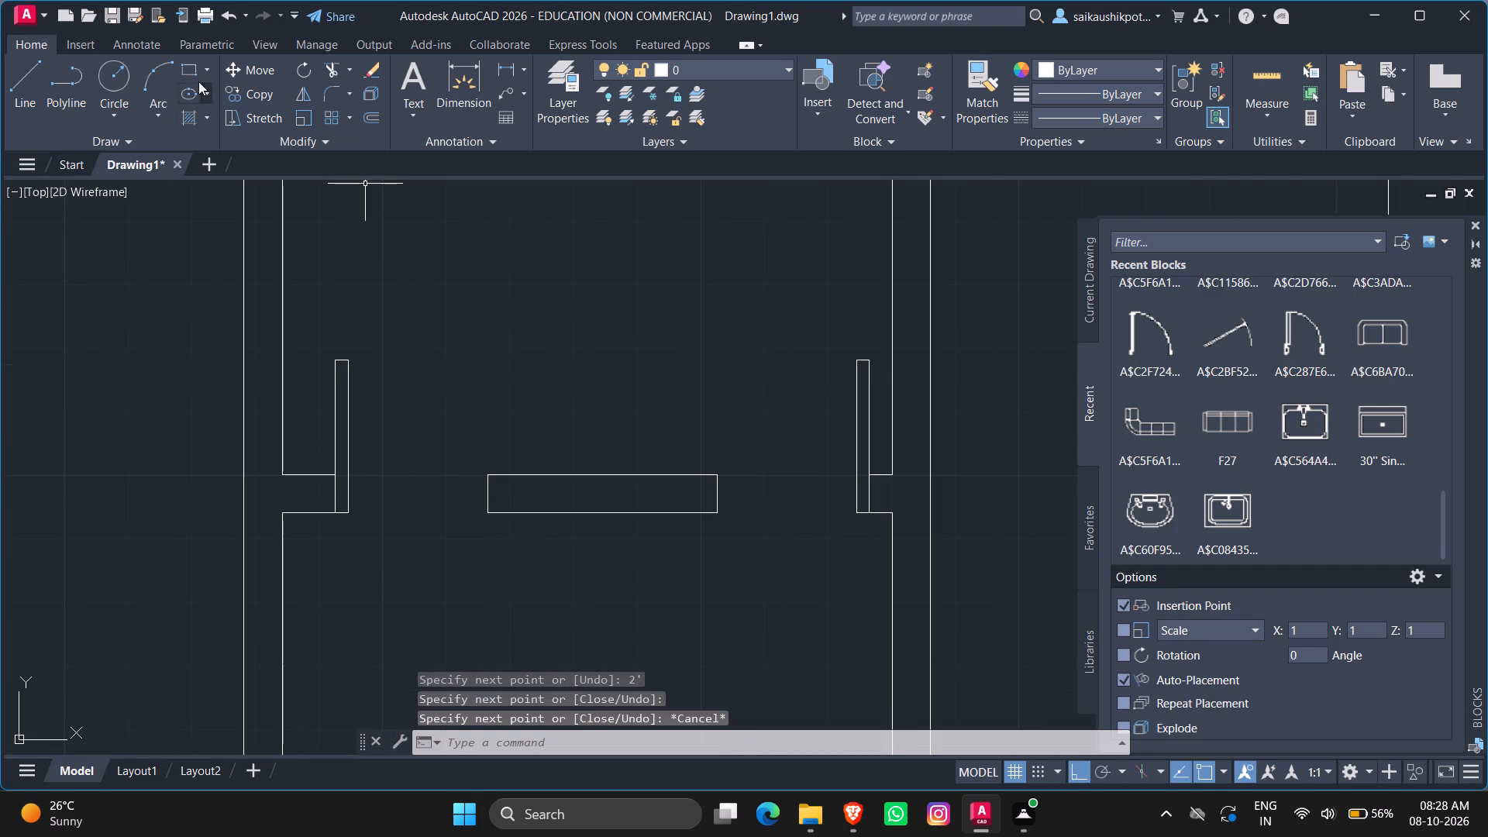
Draw the left door's swing arc from the middle wall section's lower-left corner to the leaf's inner top corner, with Ortho off.
{"action": "left_click", "coordinate": [167, 72]}
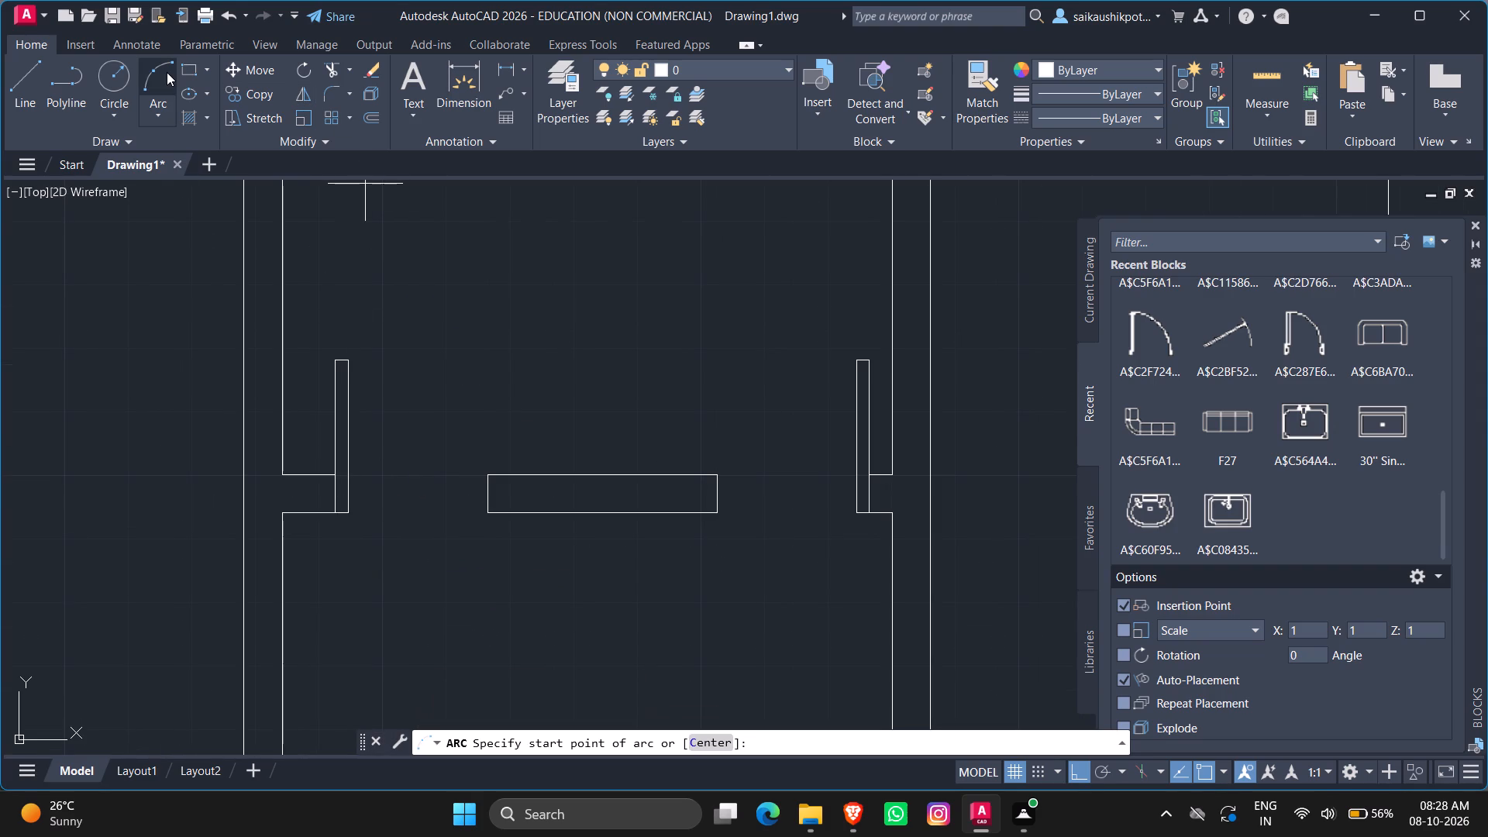
{"action": "key", "text": "F8"}
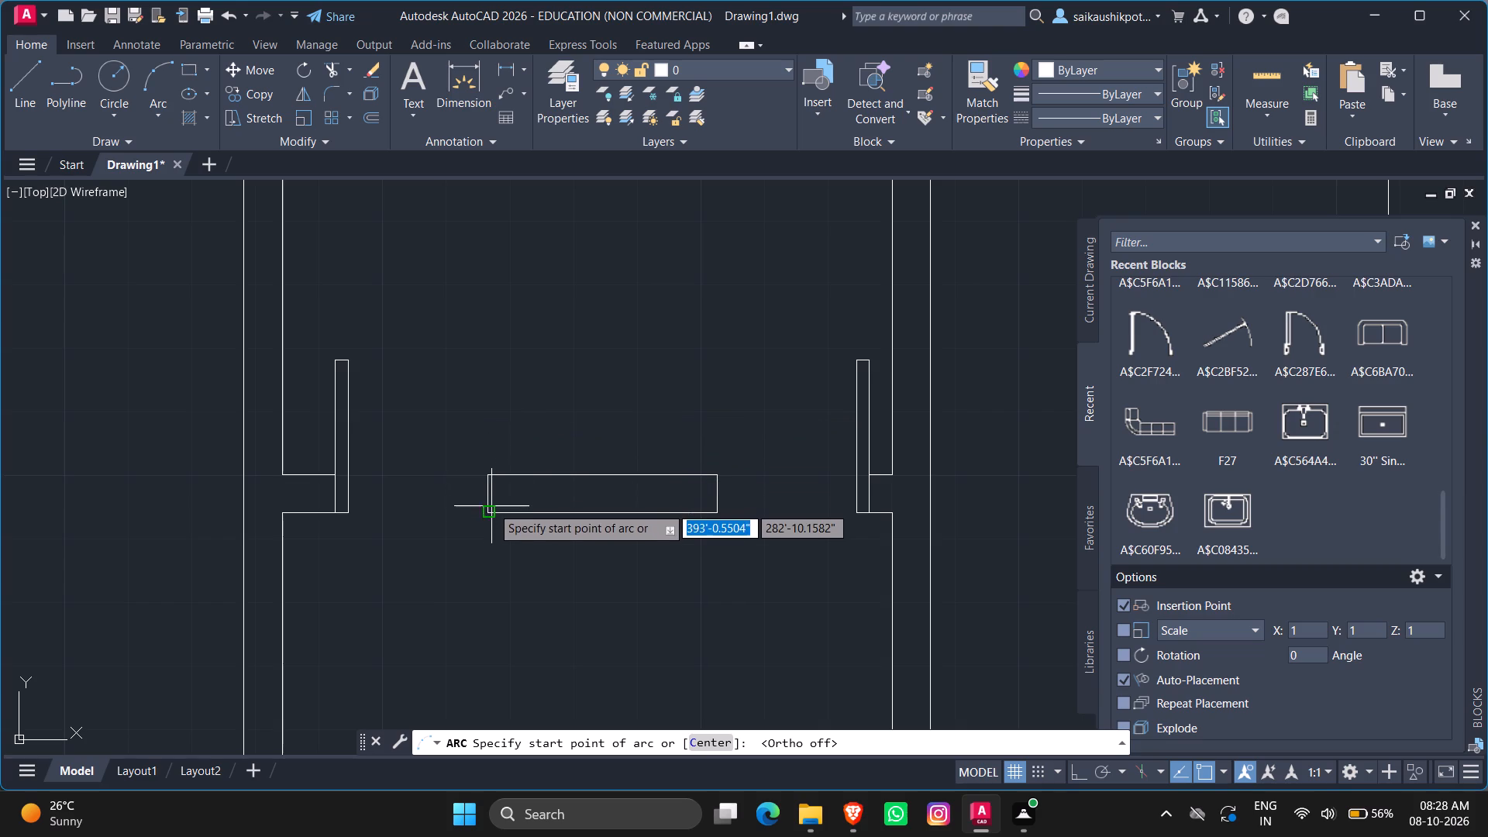
{"action": "left_click", "coordinate": [494, 511]}
{"action": "left_click", "coordinate": [431, 380]}
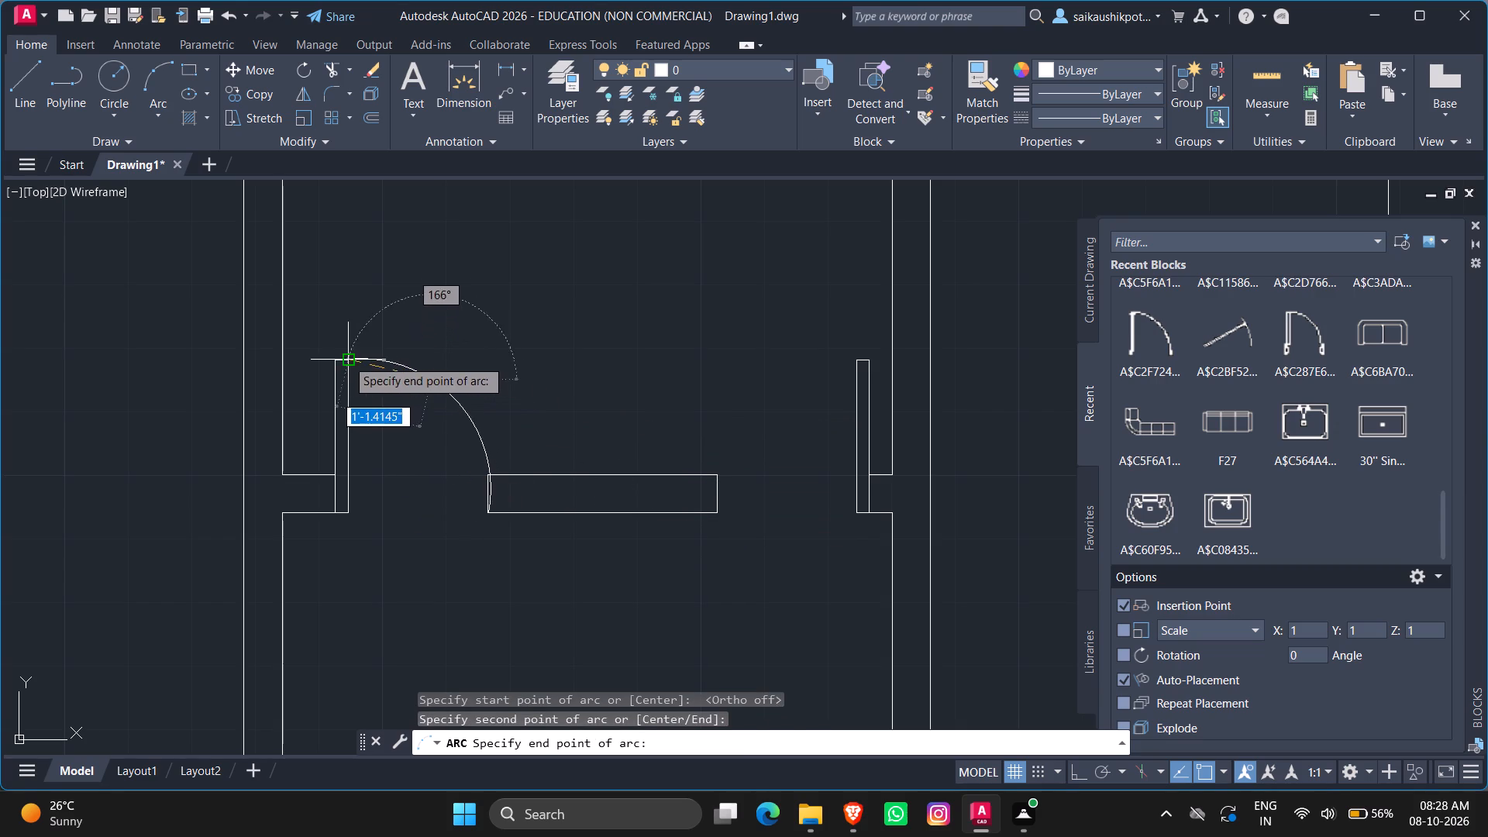
{"action": "left_click", "coordinate": [341, 360]}
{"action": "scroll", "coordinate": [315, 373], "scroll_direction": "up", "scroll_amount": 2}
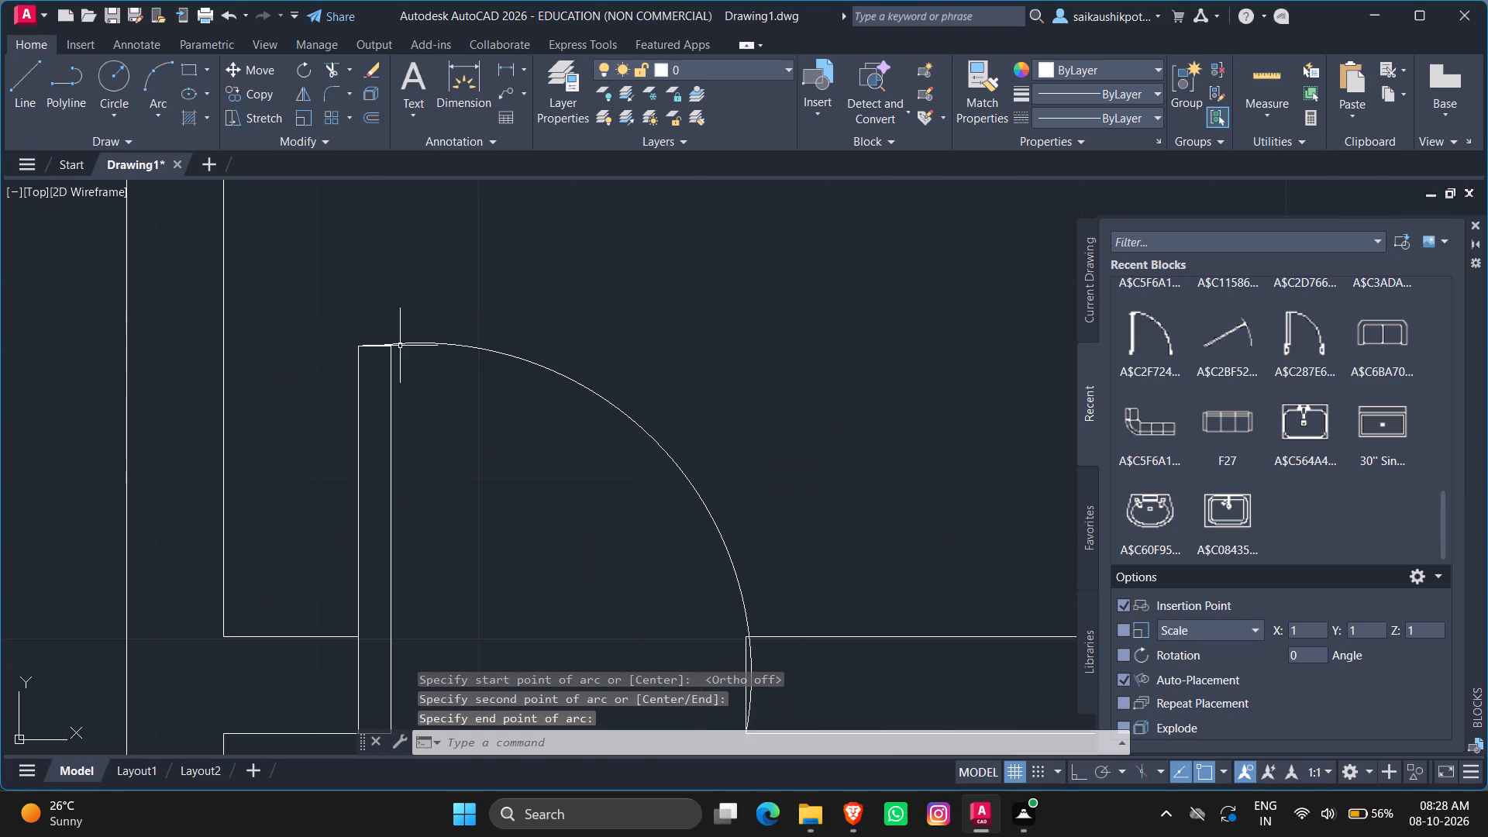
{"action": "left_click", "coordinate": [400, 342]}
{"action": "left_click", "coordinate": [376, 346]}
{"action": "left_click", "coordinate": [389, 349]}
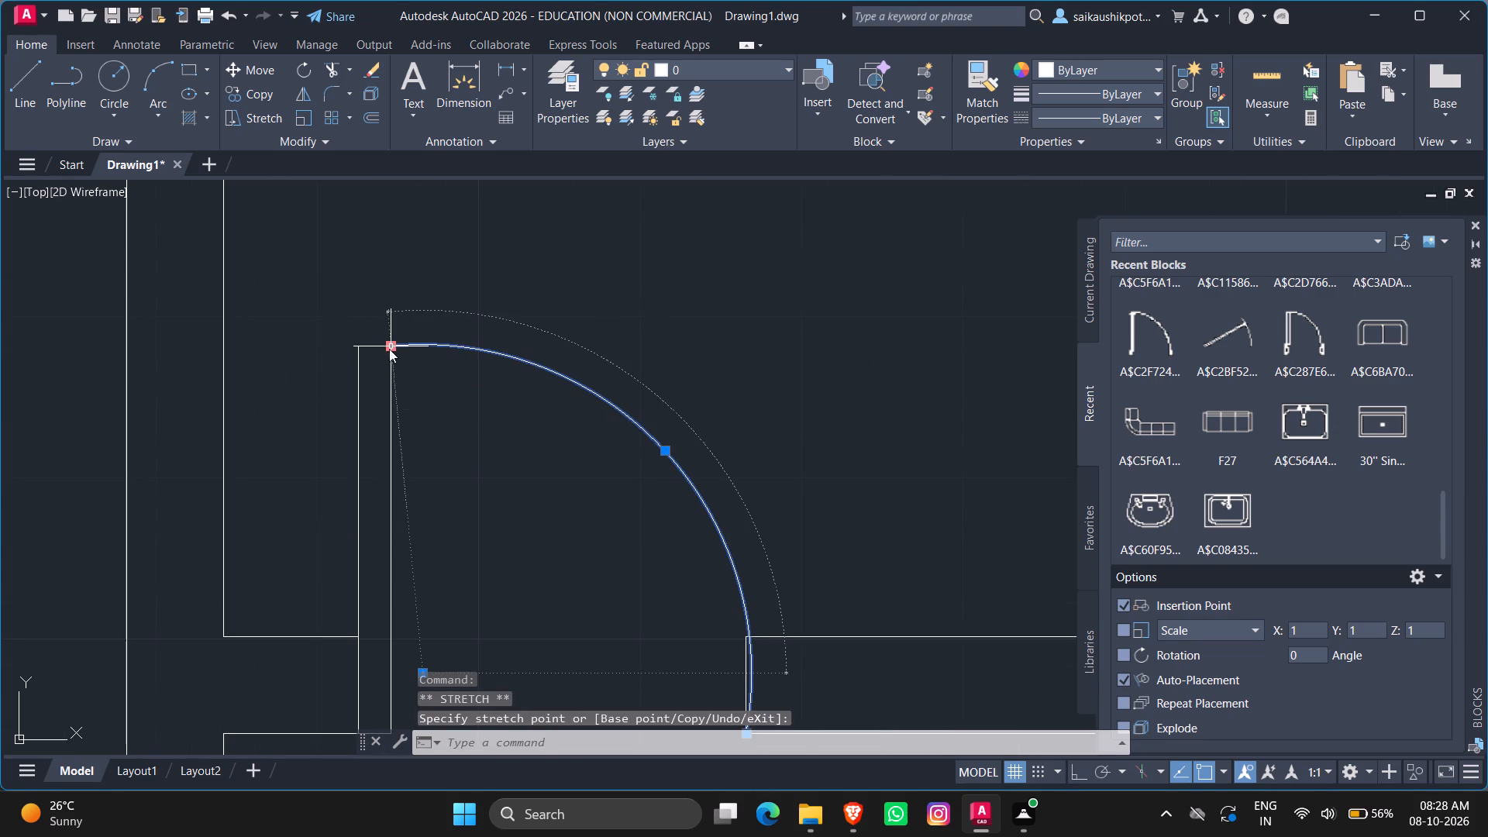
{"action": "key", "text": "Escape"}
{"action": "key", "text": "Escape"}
Draw the right door's swing arc from the middle wall section's lower-right corner to the right leaf's inner top corner.
{"action": "scroll", "coordinate": [531, 503], "scroll_direction": "down", "scroll_amount": 4}
{"action": "scroll", "coordinate": [477, 454], "scroll_direction": "up", "scroll_amount": 2}
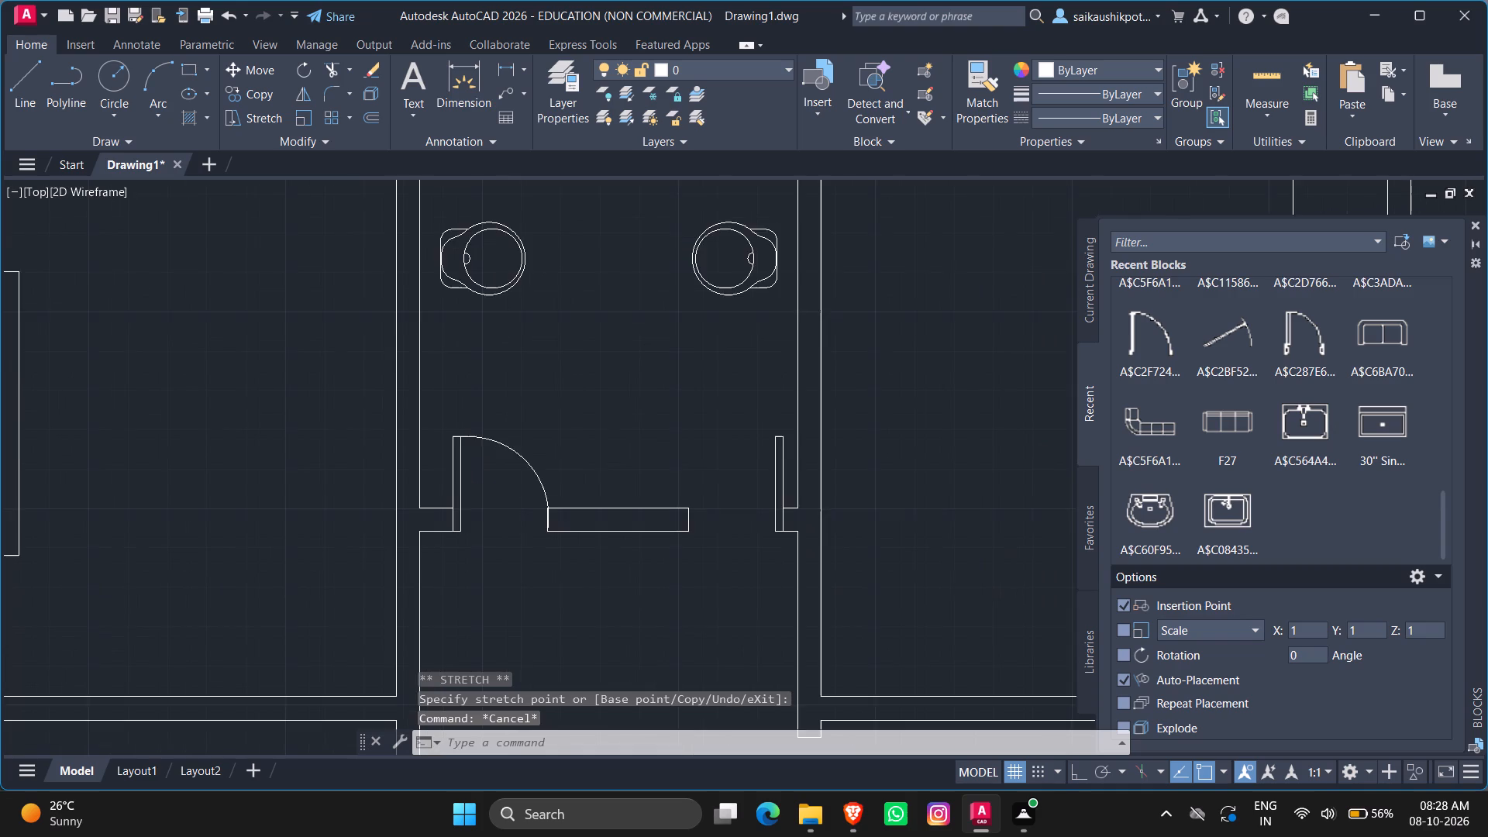
{"action": "scroll", "coordinate": [907, 537], "scroll_direction": "up", "scroll_amount": 1}
{"action": "scroll", "coordinate": [907, 537], "scroll_direction": "down", "scroll_amount": 3}
{"action": "scroll", "coordinate": [895, 549], "scroll_direction": "up", "scroll_amount": 3}
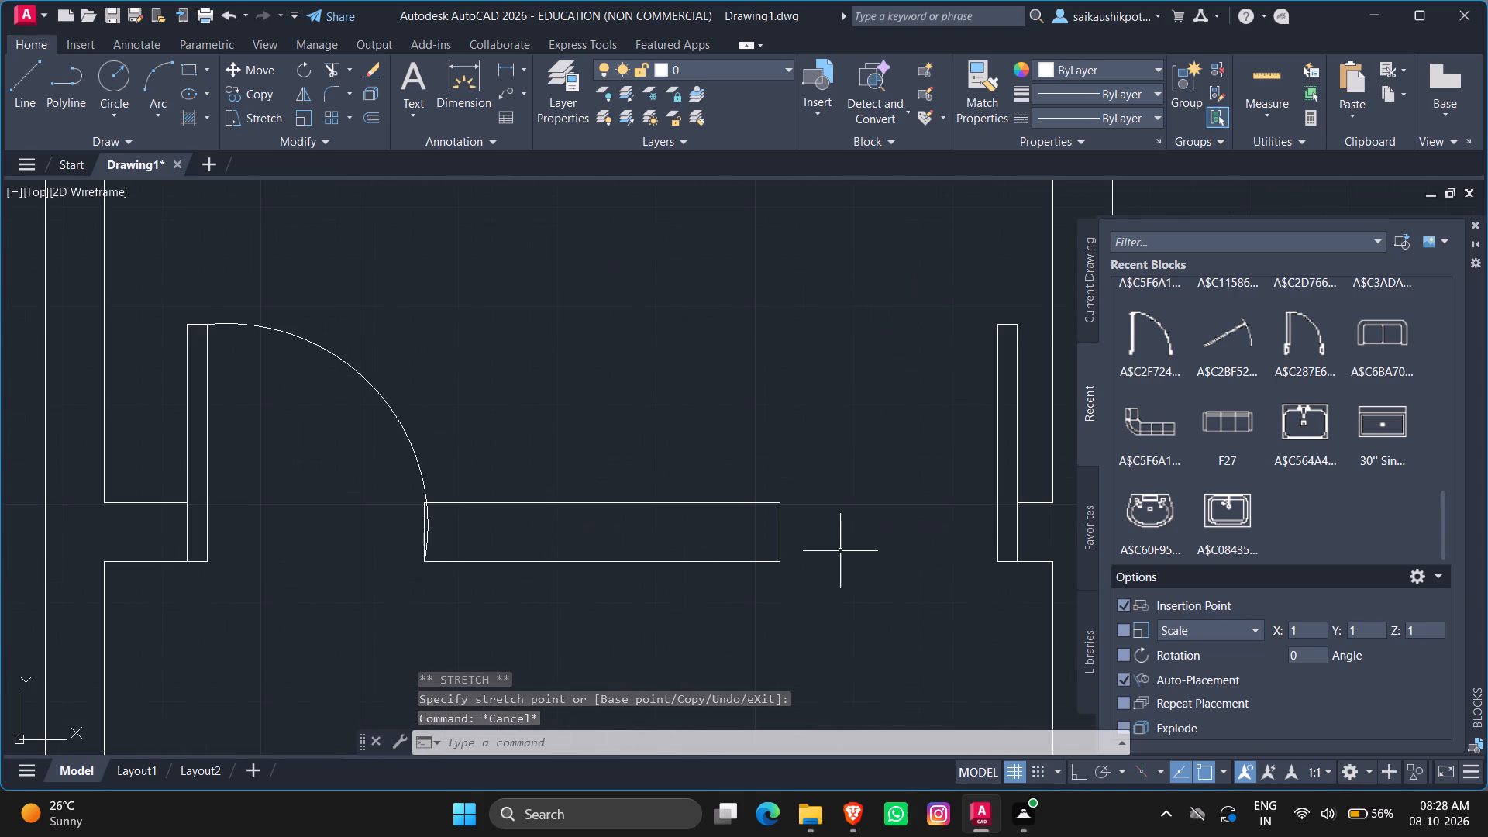
{"action": "left_click", "coordinate": [157, 74]}
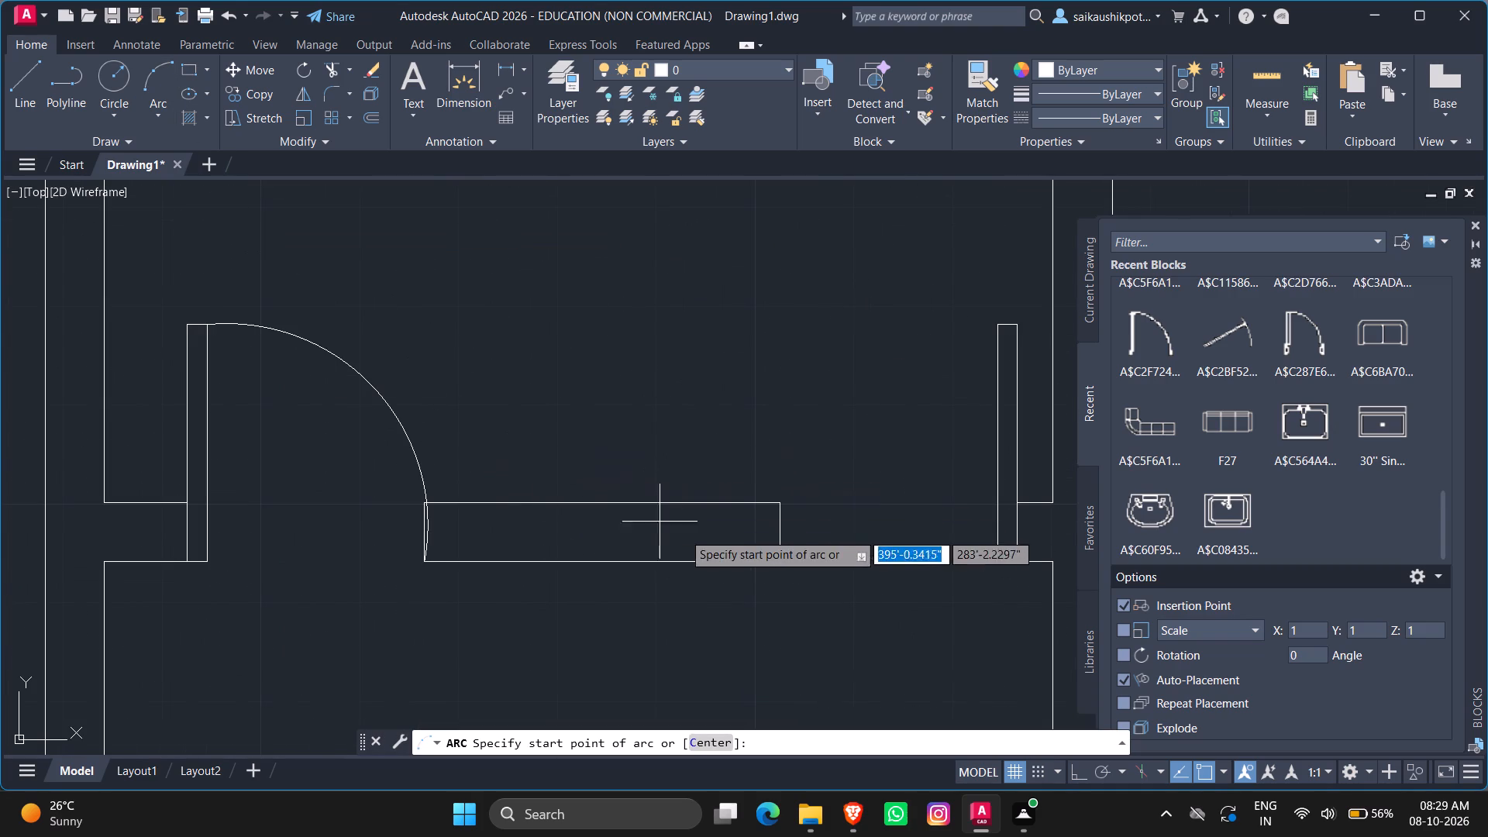
{"action": "left_click", "coordinate": [777, 563]}
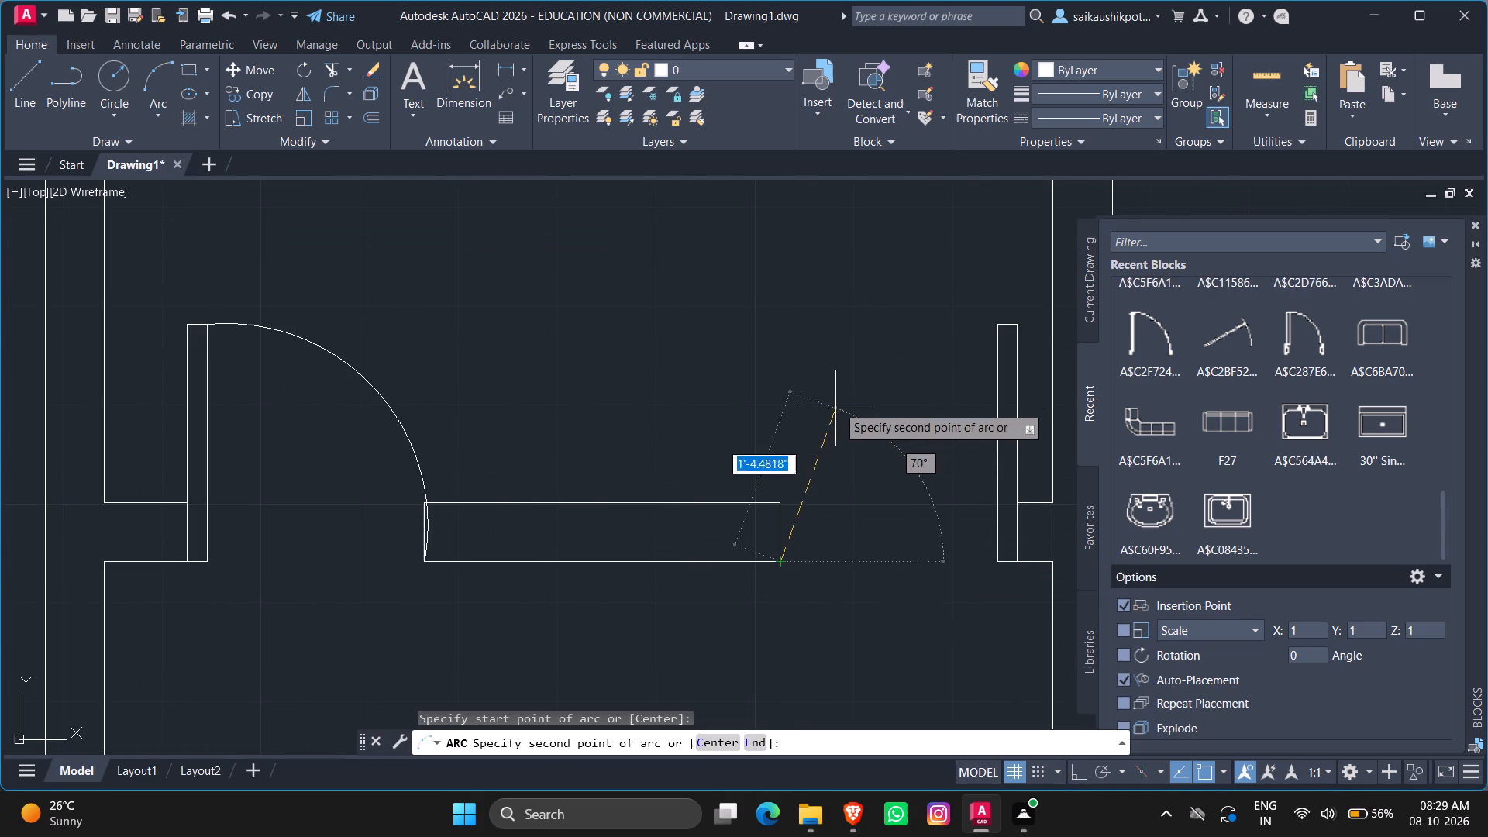
{"action": "left_click", "coordinate": [842, 396]}
{"action": "left_click", "coordinate": [1002, 328]}
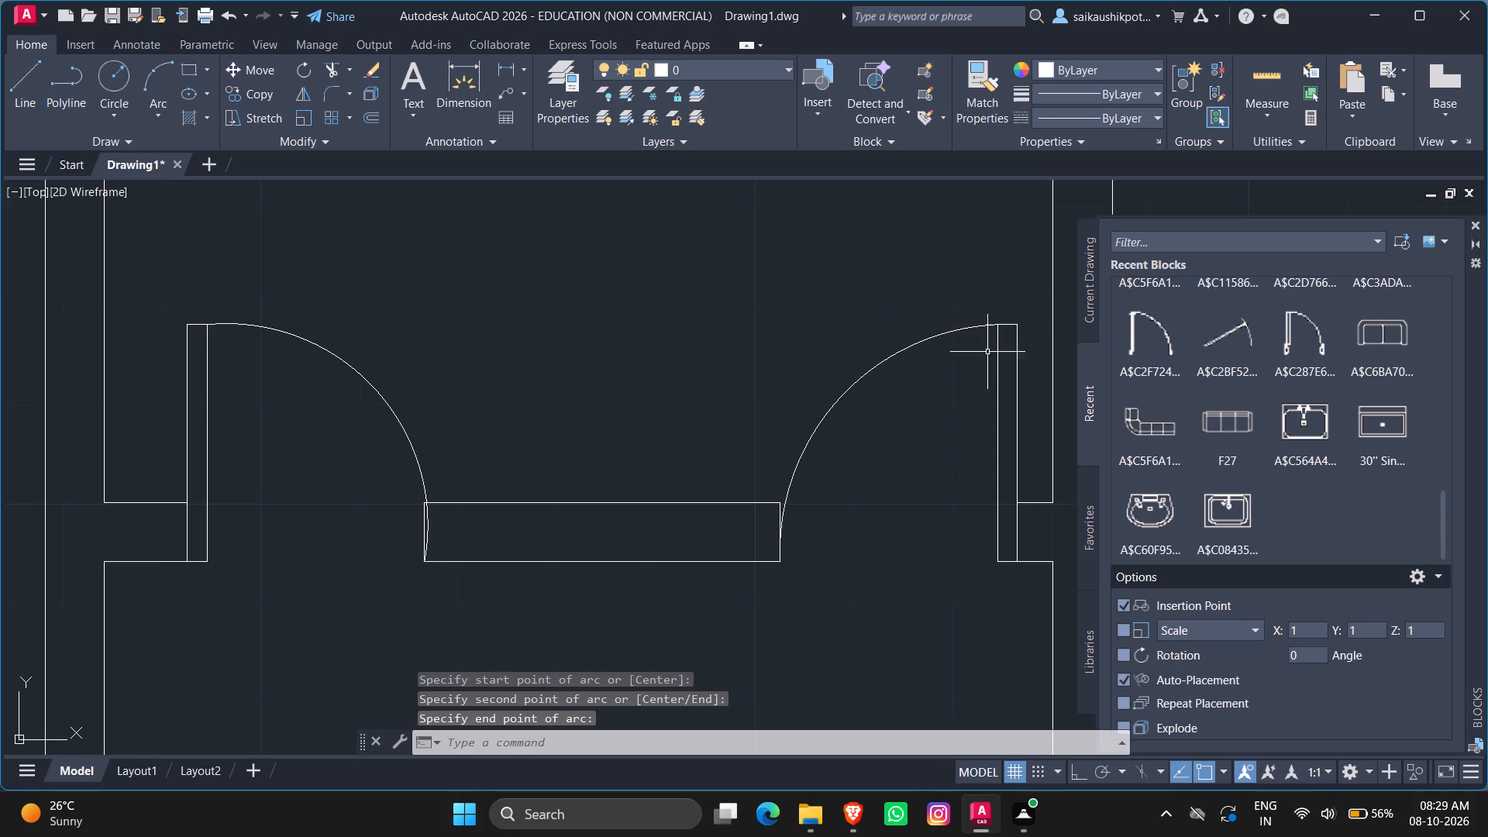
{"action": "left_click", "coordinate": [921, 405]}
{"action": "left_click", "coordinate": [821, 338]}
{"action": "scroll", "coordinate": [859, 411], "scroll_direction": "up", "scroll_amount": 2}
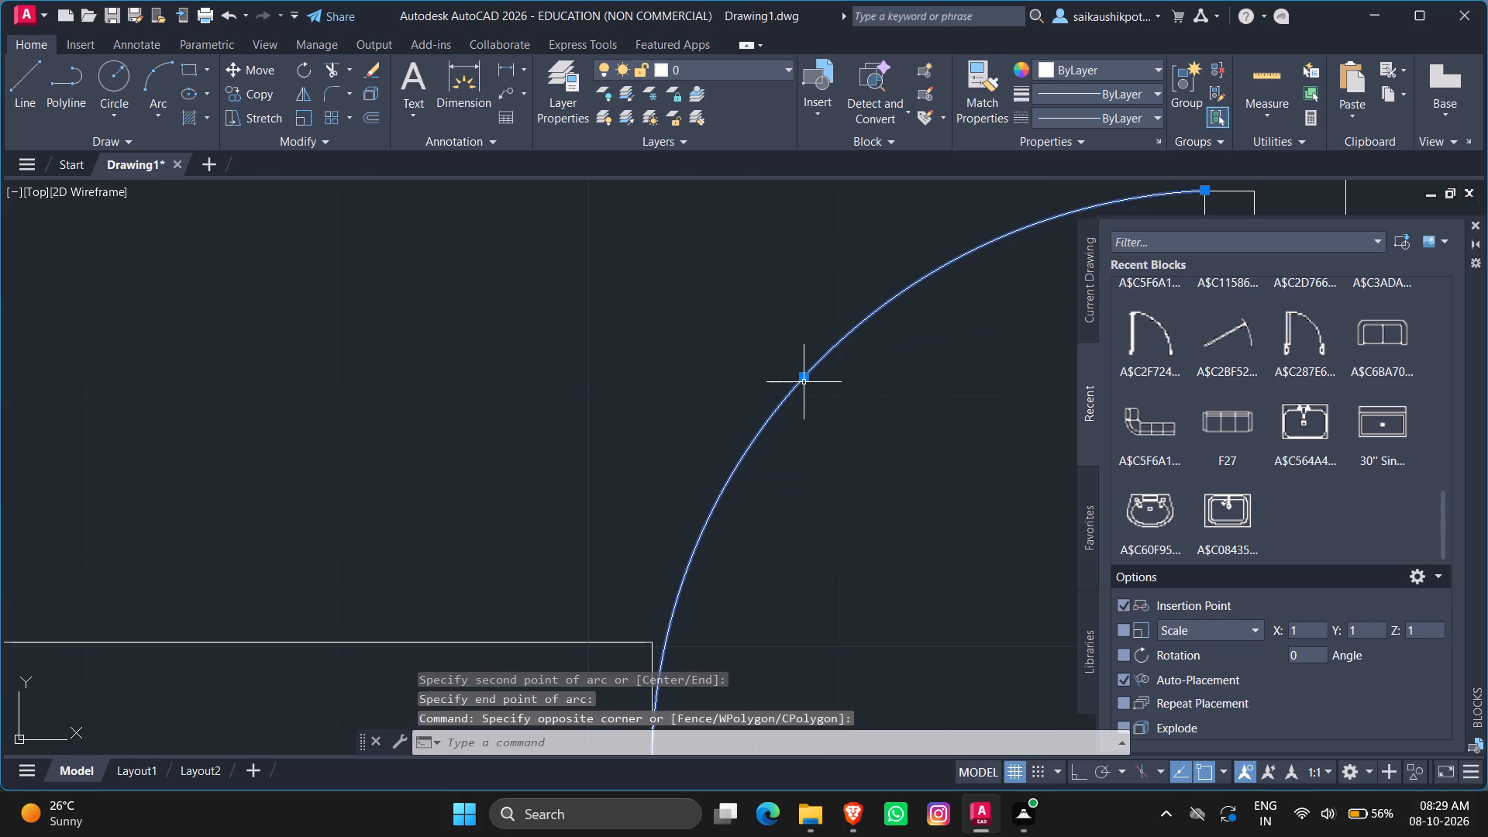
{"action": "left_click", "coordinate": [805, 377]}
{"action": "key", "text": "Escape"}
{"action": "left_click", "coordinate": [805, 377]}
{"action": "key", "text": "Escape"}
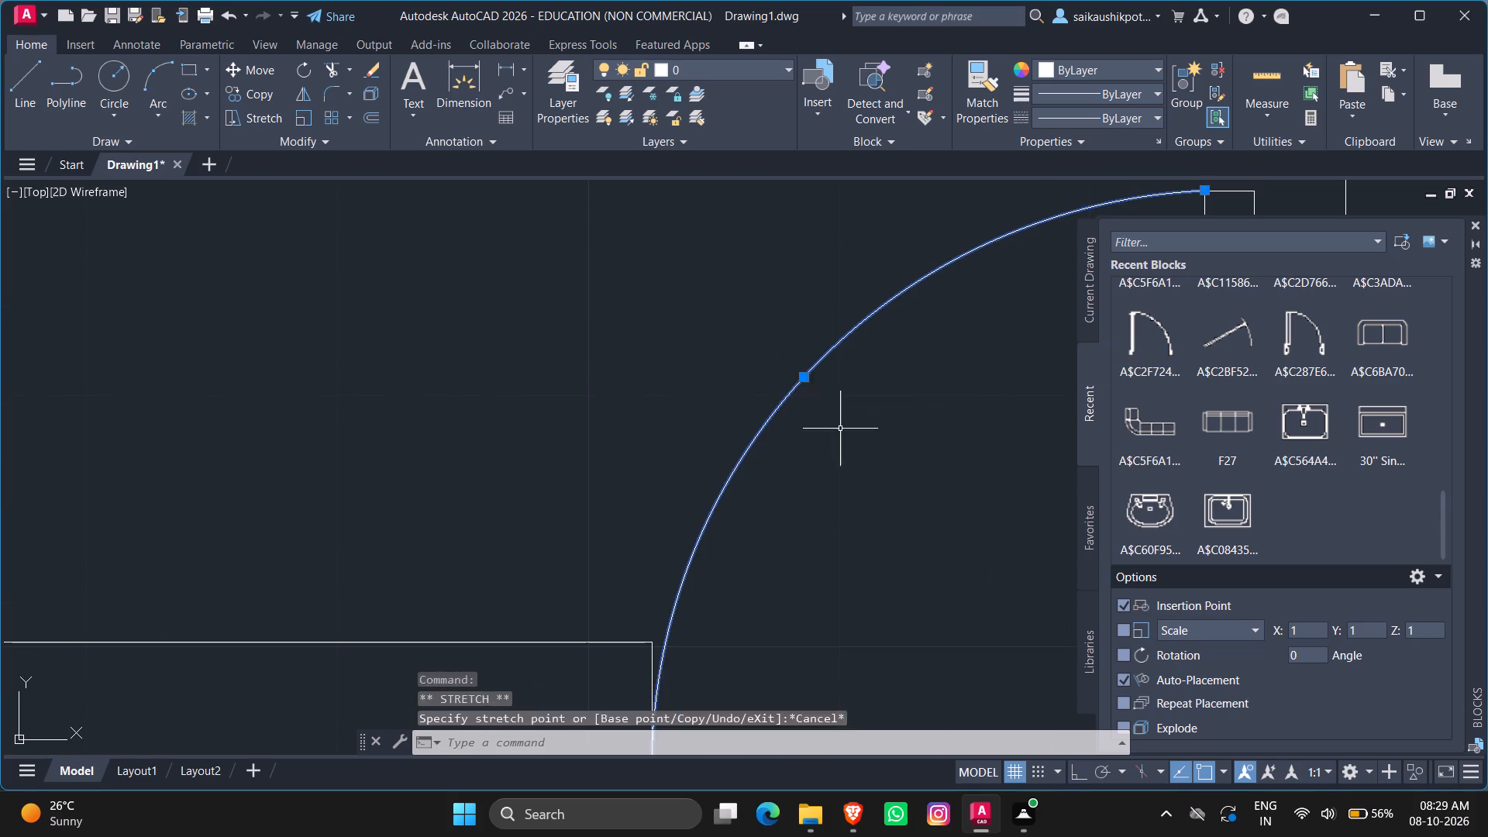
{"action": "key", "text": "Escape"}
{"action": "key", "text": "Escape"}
Stretch the midpoint of the left door's swing arc slightly inward to flatten its curve.
{"action": "scroll", "coordinate": [848, 483], "scroll_direction": "down", "scroll_amount": 3}
{"action": "scroll", "coordinate": [520, 488], "scroll_direction": "up", "scroll_amount": 2}
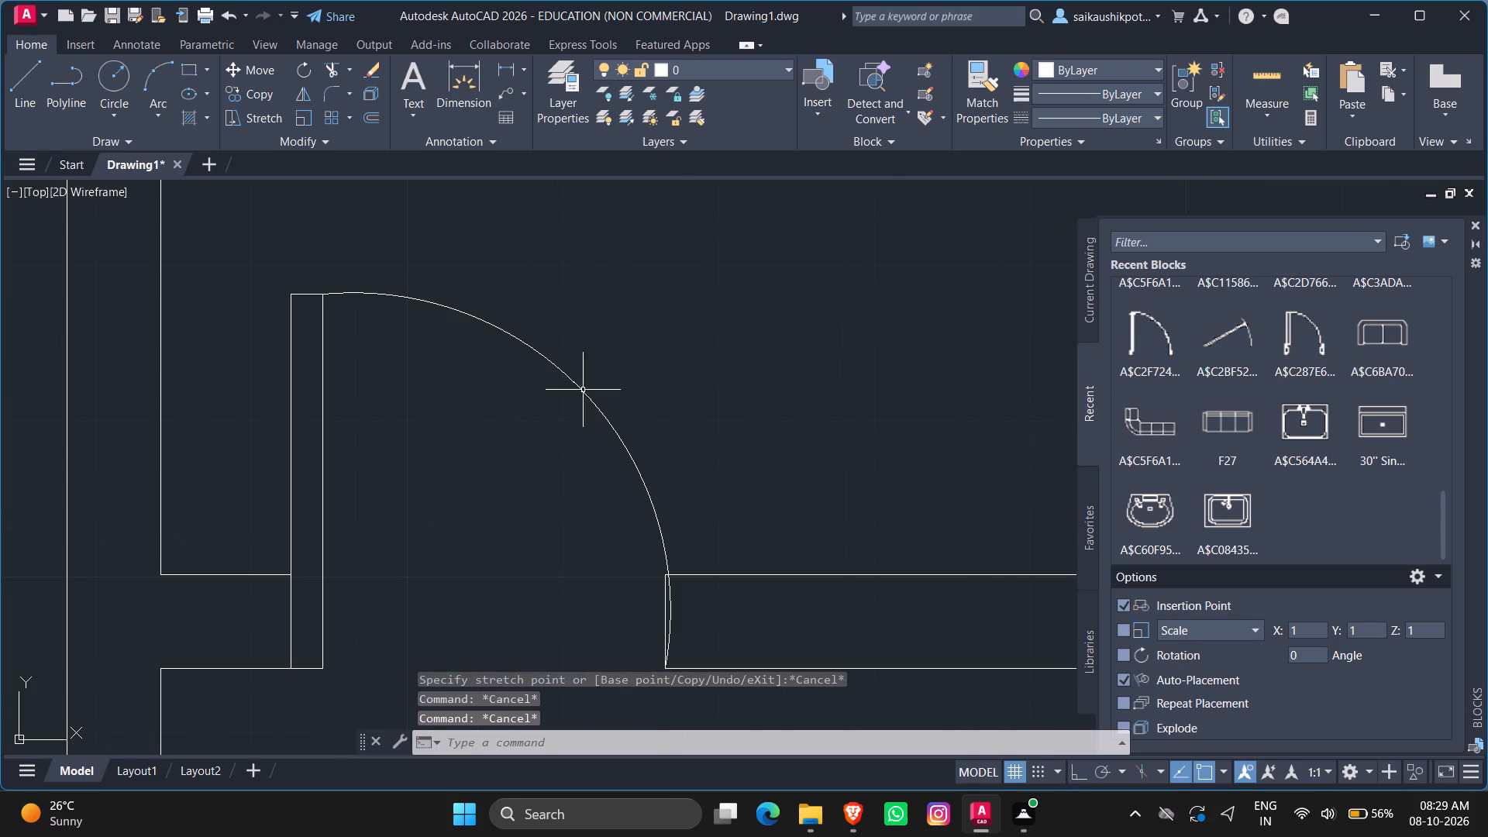
{"action": "left_click_drag", "start_coordinate": [594, 370], "coordinate": [577, 381]}
{"action": "left_click", "coordinate": [509, 433]}
{"action": "left_click", "coordinate": [587, 396]}
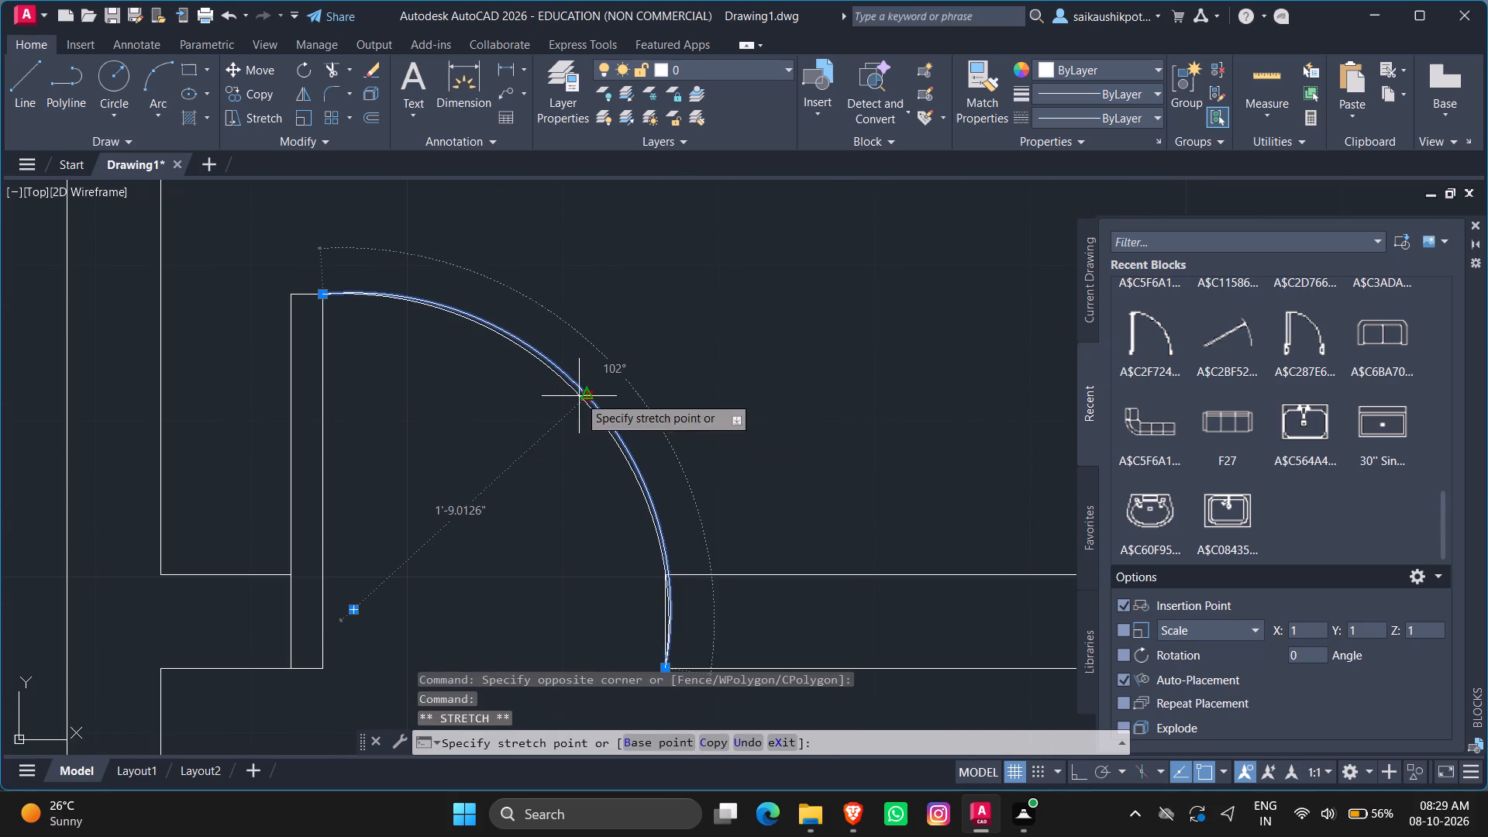
{"action": "scroll", "coordinate": [568, 411], "scroll_direction": "up", "scroll_amount": 2}
{"action": "left_click", "coordinate": [573, 411]}
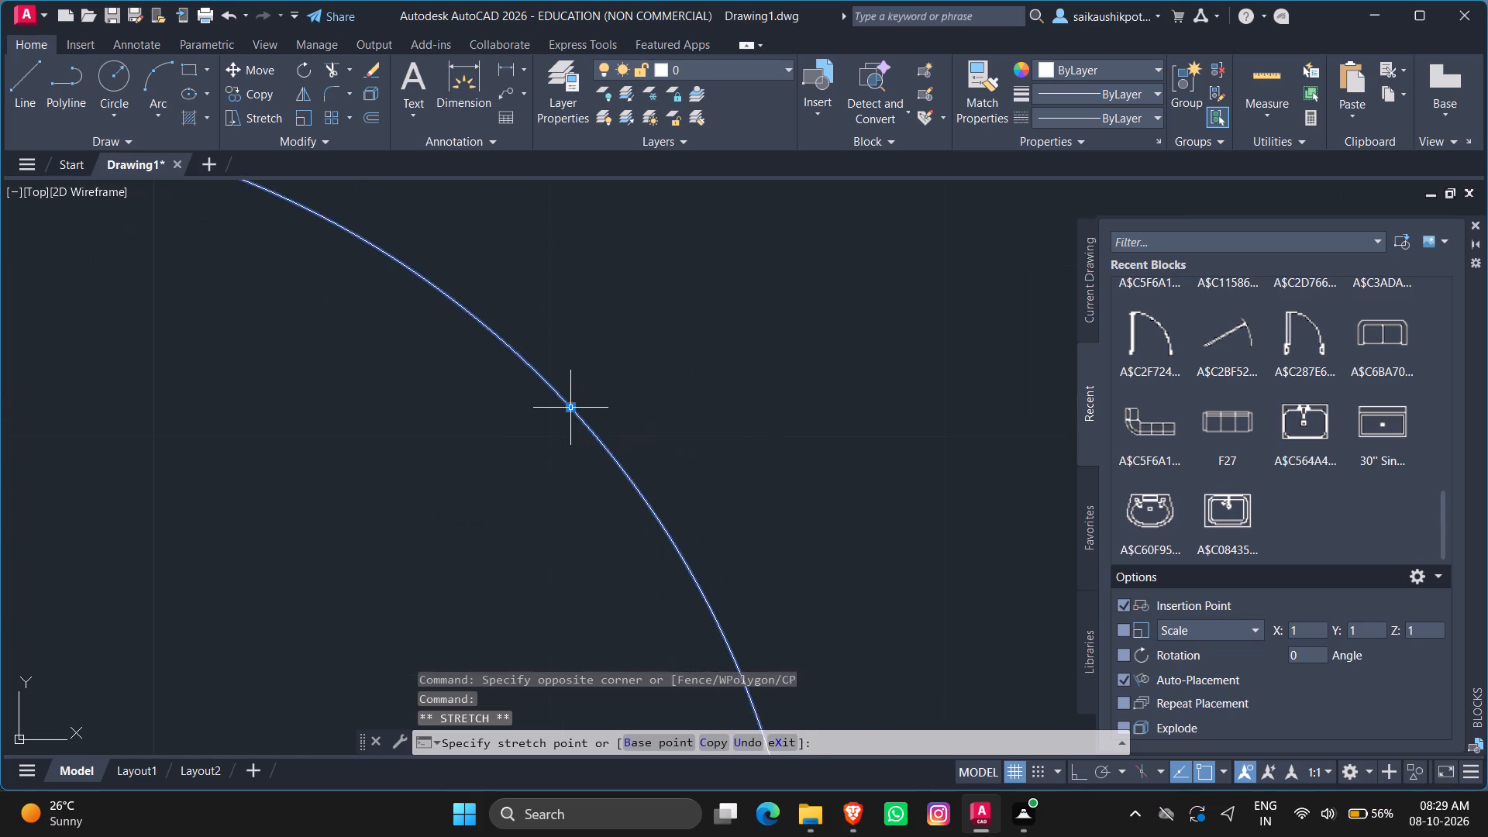
{"action": "key", "text": "Escape"}
{"action": "scroll", "coordinate": [573, 411], "scroll_direction": "down", "scroll_amount": 3}
{"action": "key", "text": "Escape"}
{"action": "scroll", "coordinate": [602, 482], "scroll_direction": "down", "scroll_amount": 3}
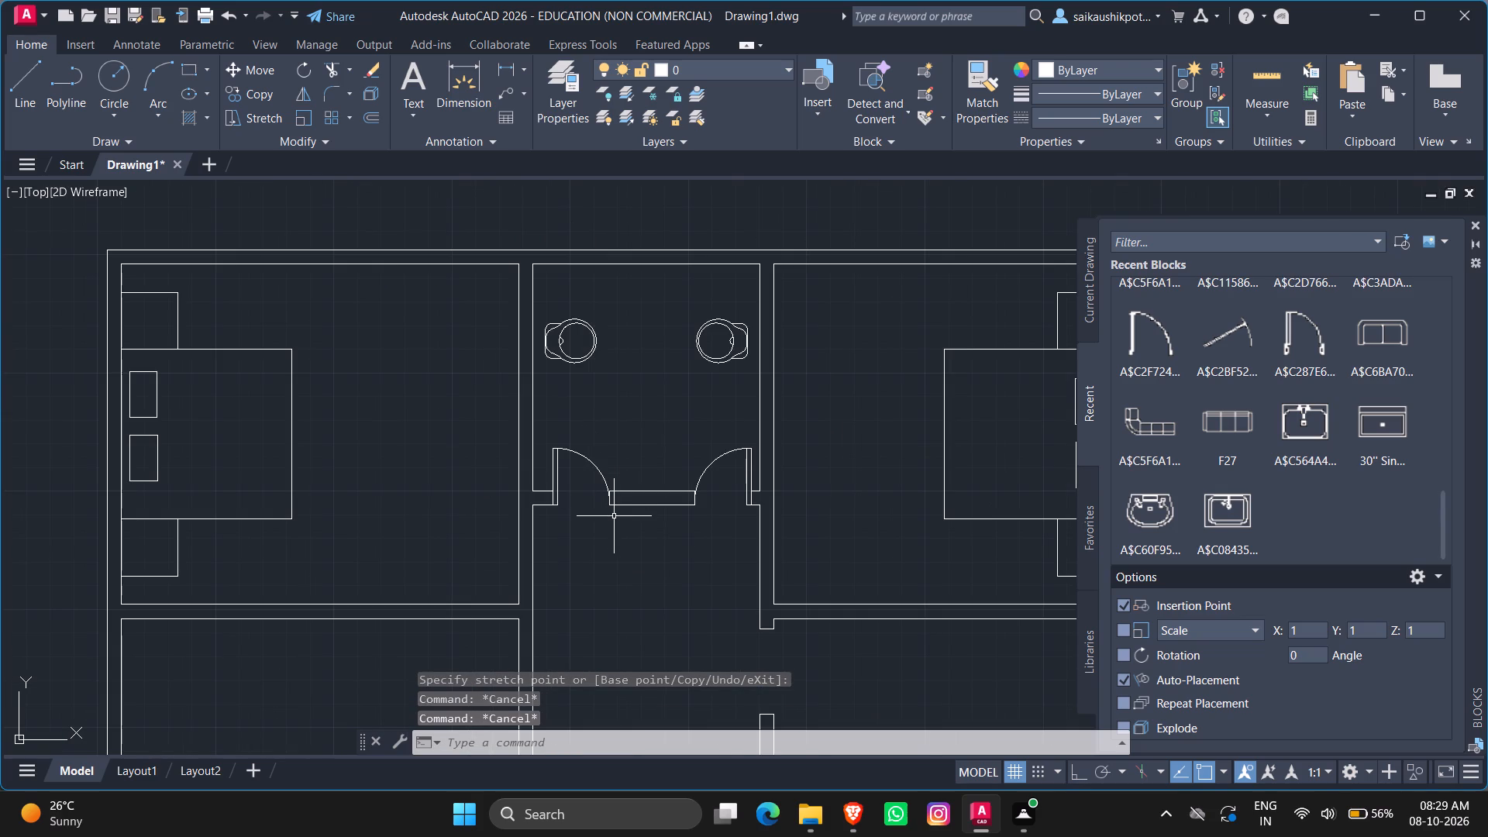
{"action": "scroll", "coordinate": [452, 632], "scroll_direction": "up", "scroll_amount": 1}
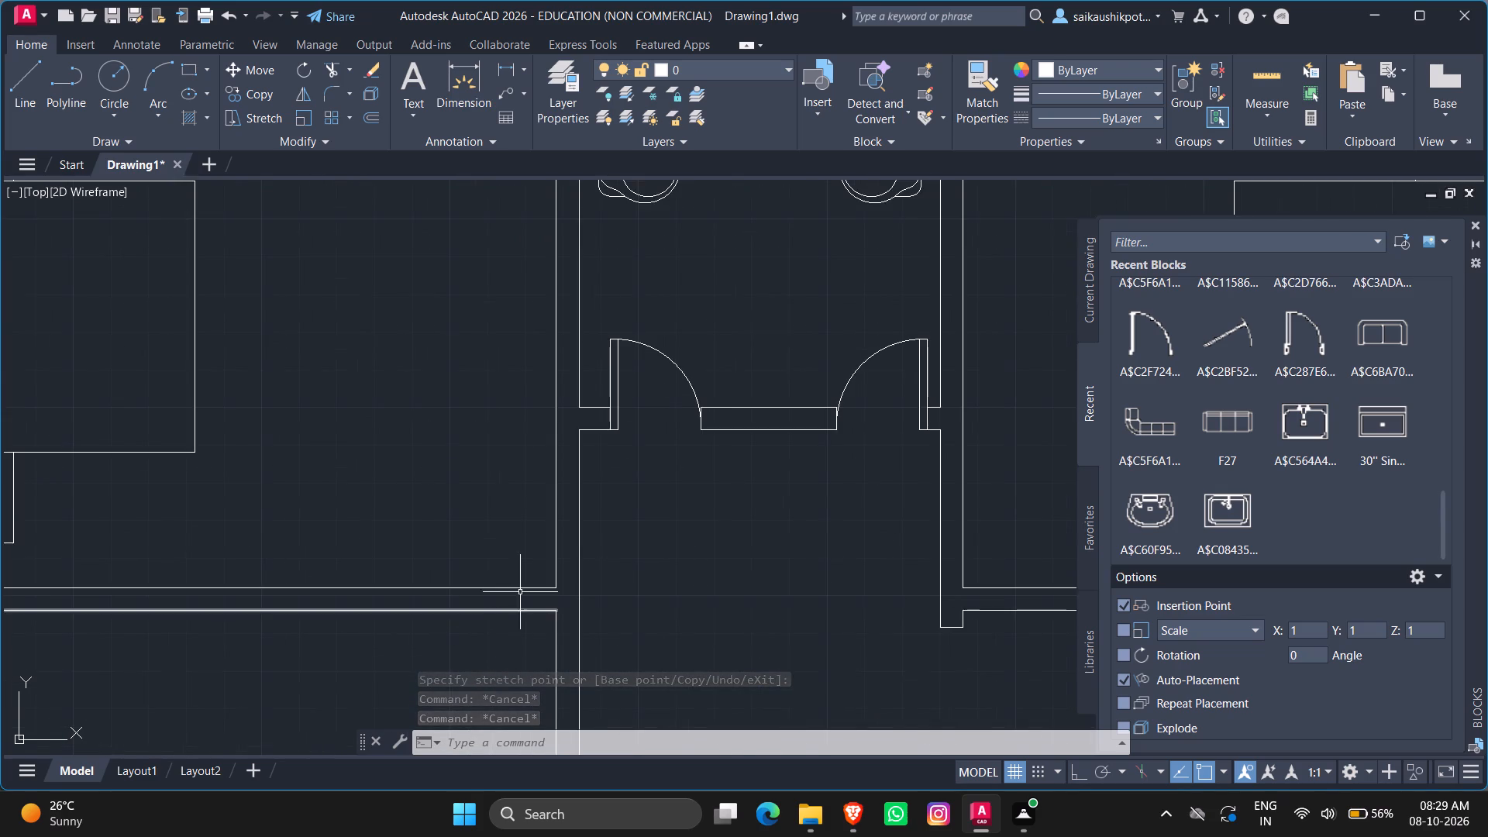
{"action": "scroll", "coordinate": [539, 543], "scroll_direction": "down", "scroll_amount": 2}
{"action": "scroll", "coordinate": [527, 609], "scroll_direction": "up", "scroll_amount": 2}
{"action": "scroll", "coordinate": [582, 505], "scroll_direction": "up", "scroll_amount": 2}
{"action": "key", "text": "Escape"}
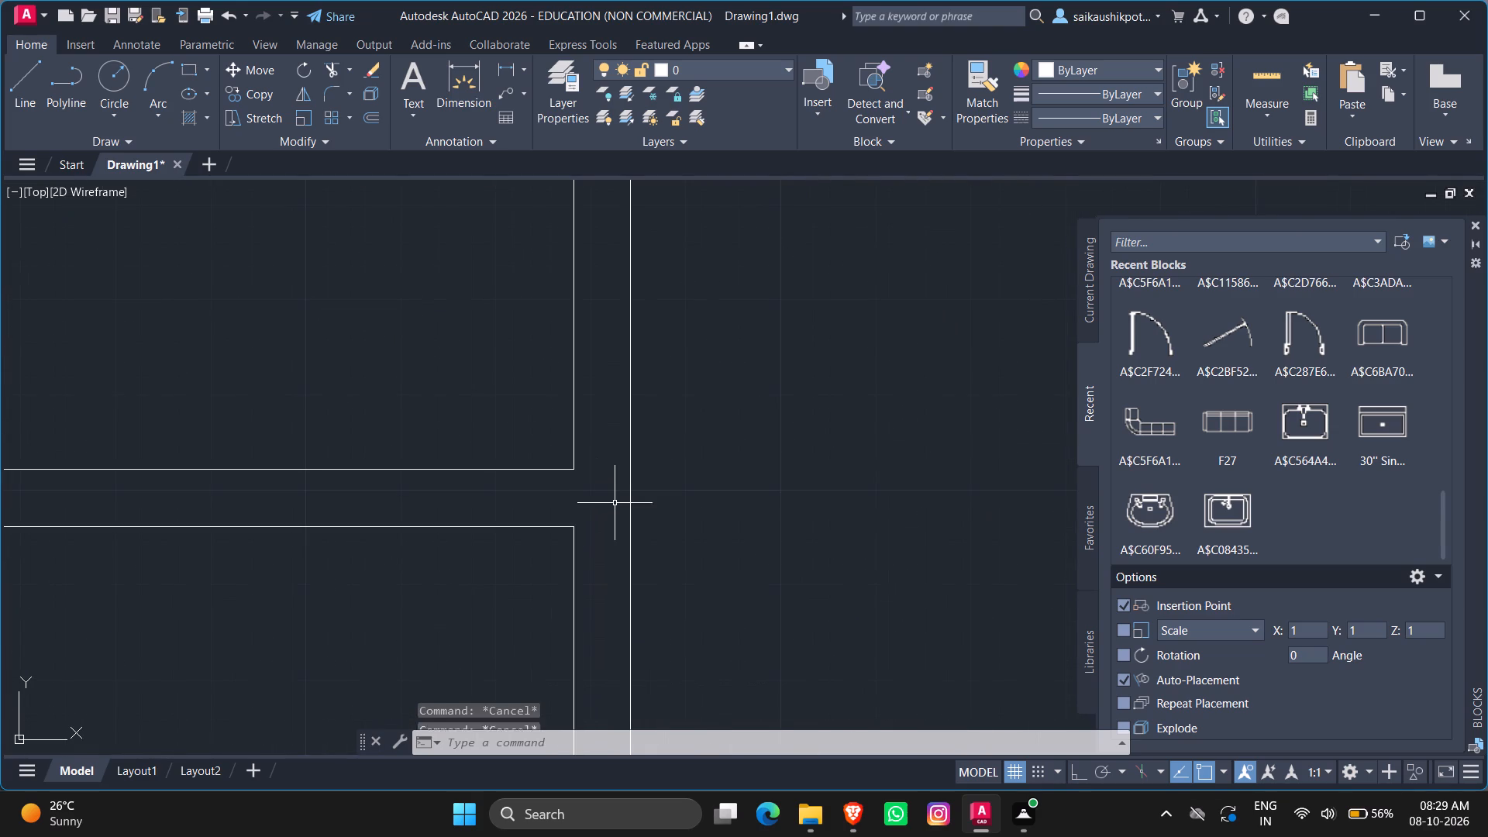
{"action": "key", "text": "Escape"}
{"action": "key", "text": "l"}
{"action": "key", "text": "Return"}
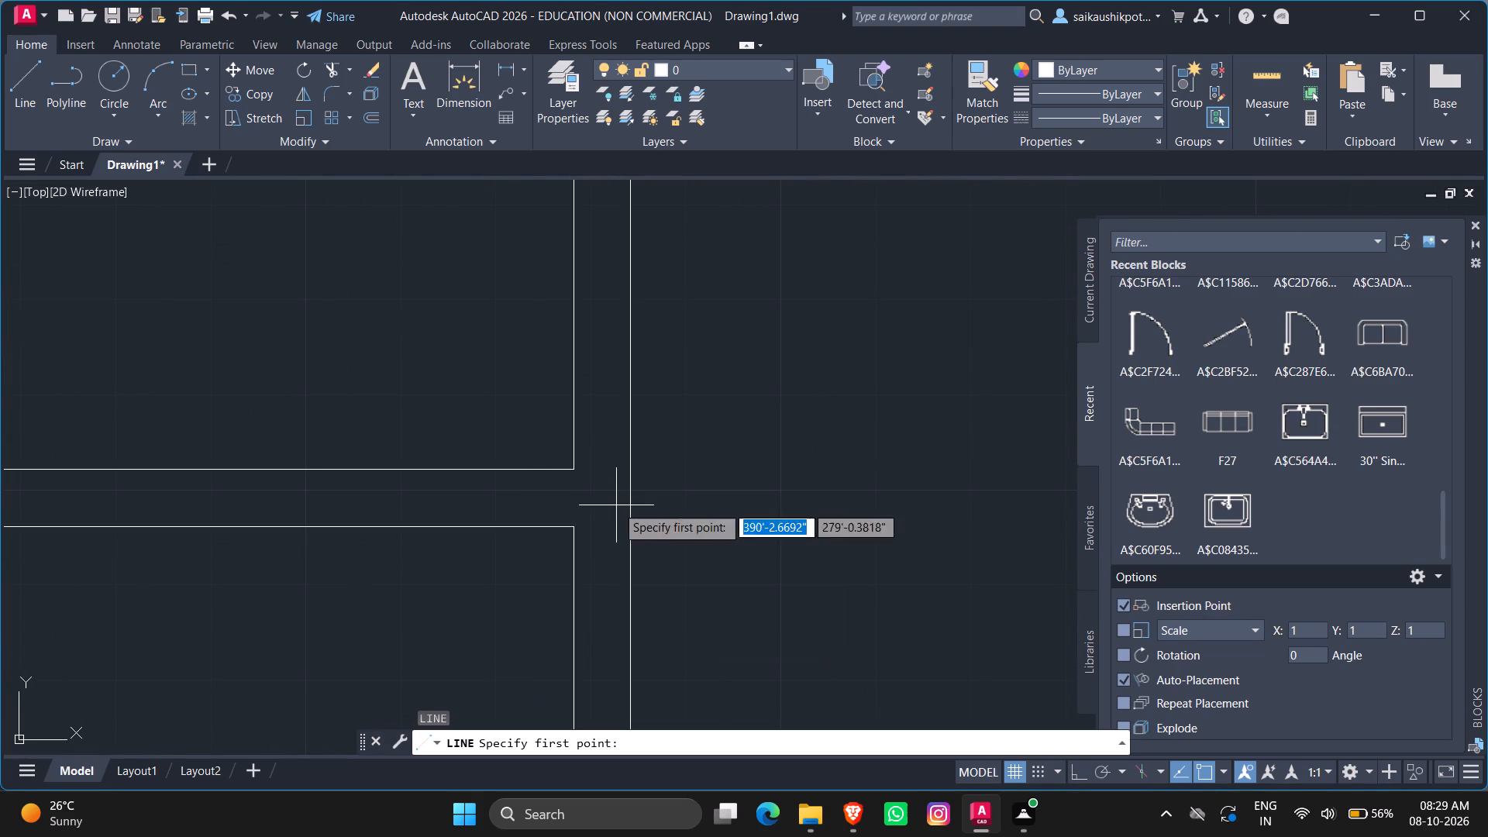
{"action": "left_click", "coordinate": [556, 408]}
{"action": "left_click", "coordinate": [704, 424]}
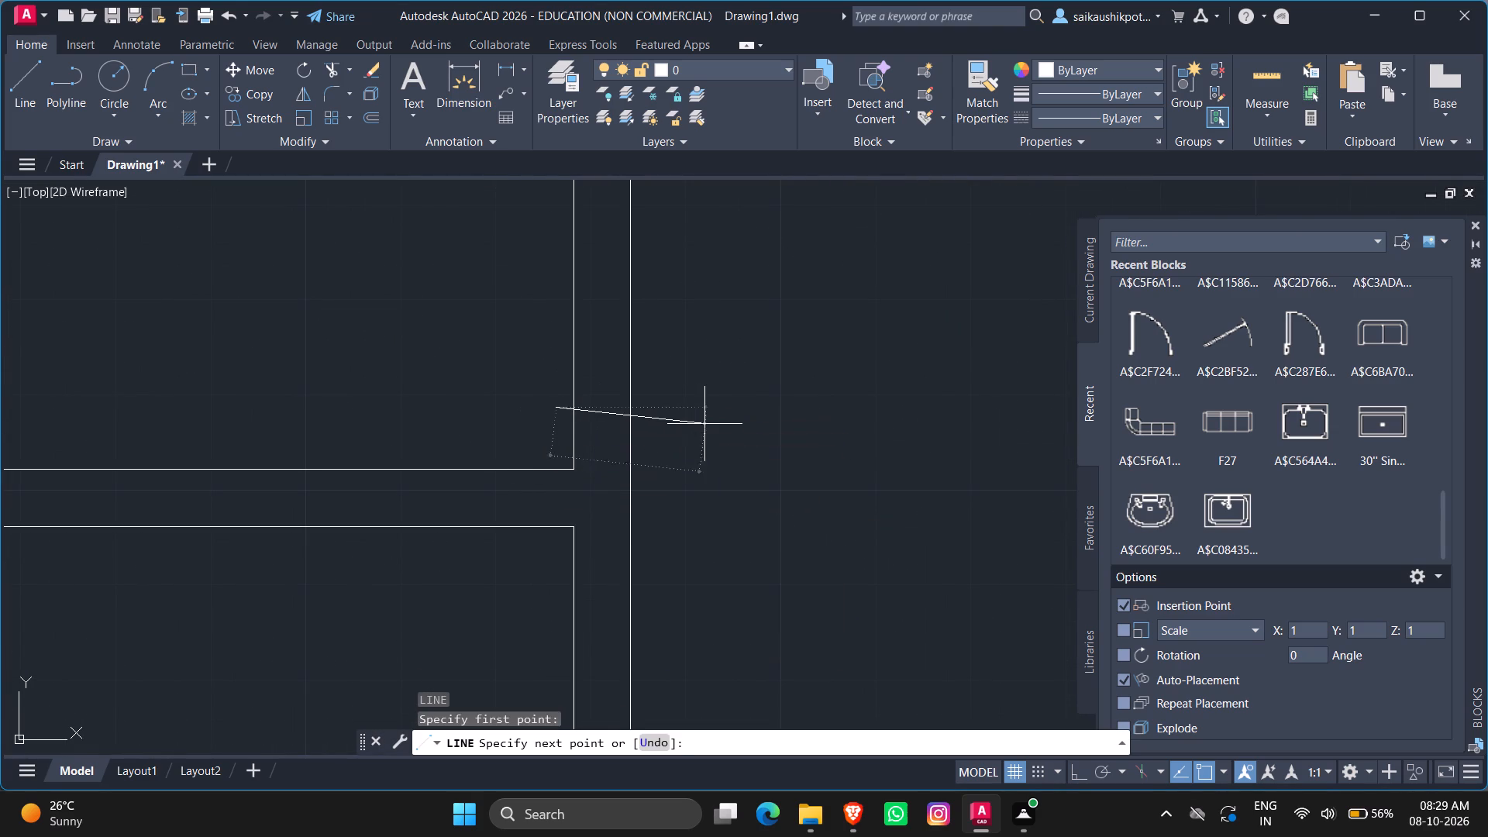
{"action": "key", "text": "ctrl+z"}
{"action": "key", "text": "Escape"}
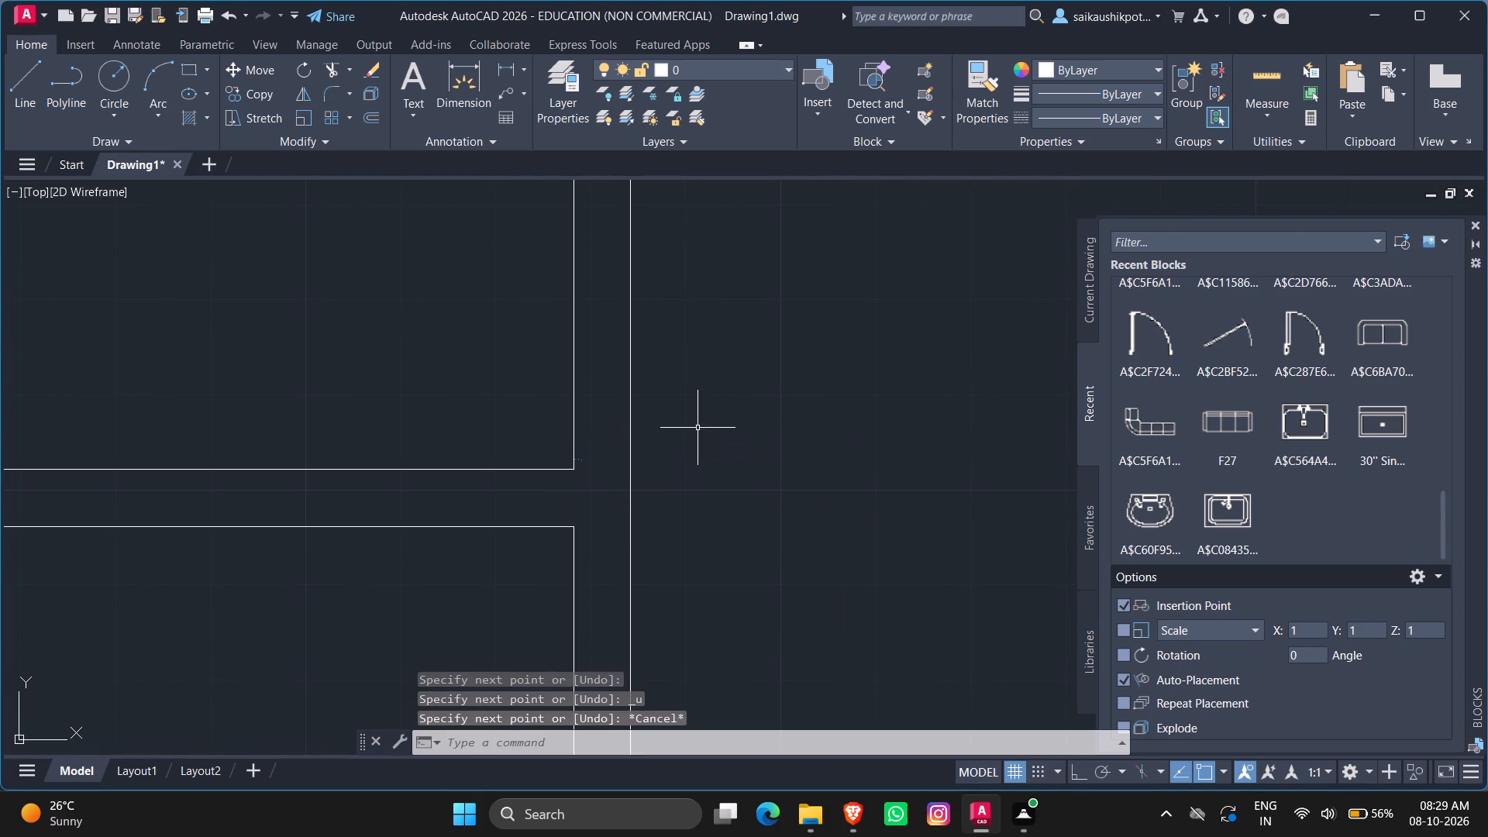
Draw a horizontal line with Ortho on across the upper-left bedroom's corridor-side wall, just above the room's lower corner.
{"action": "key", "text": "l"}
{"action": "key", "text": "Return"}
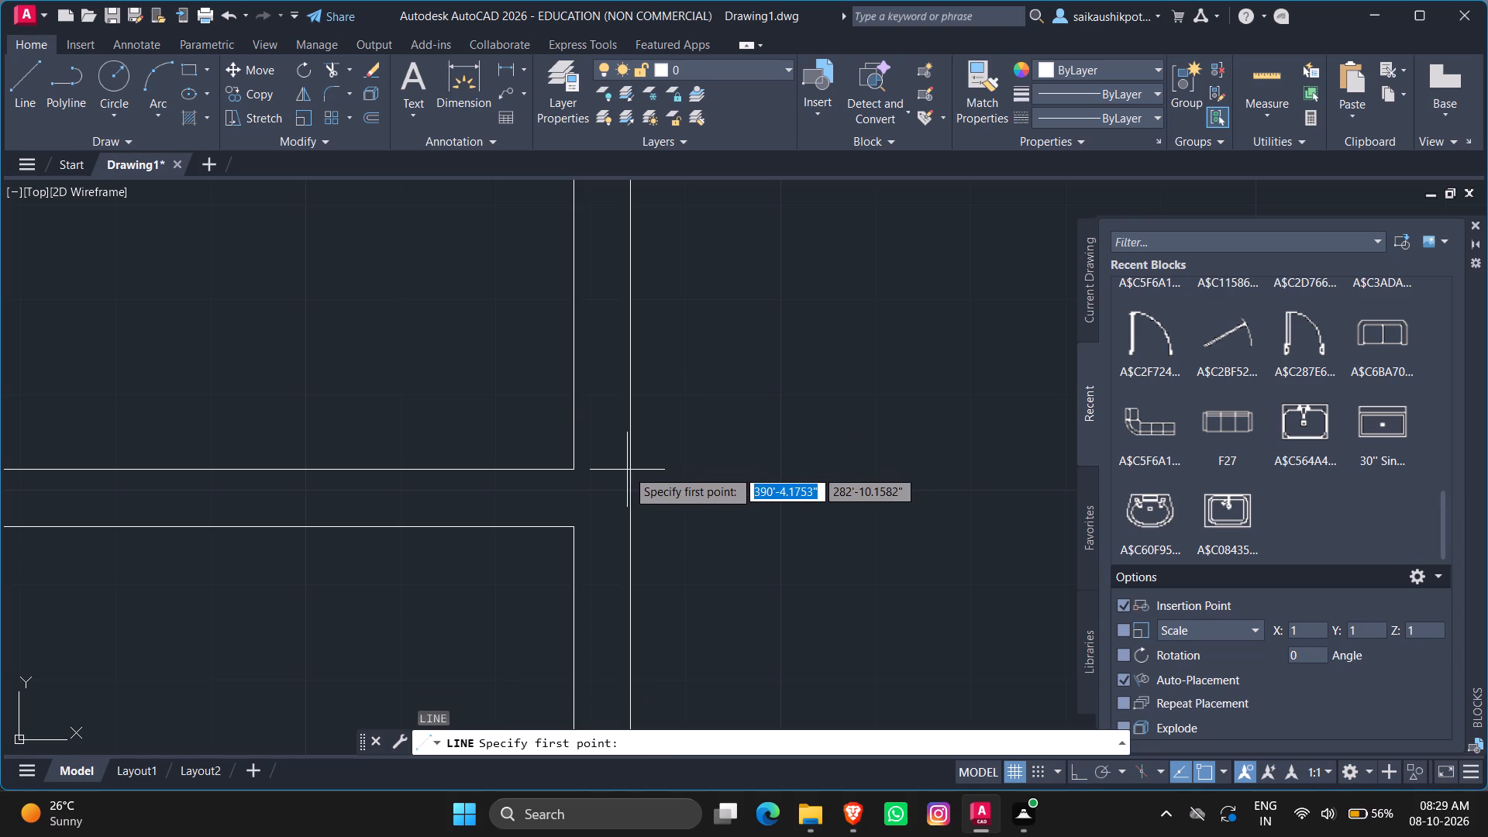
{"action": "key", "text": "F8"}
{"action": "left_click", "coordinate": [547, 401]}
{"action": "left_click", "coordinate": [693, 391]}
{"action": "key", "text": "Escape"}
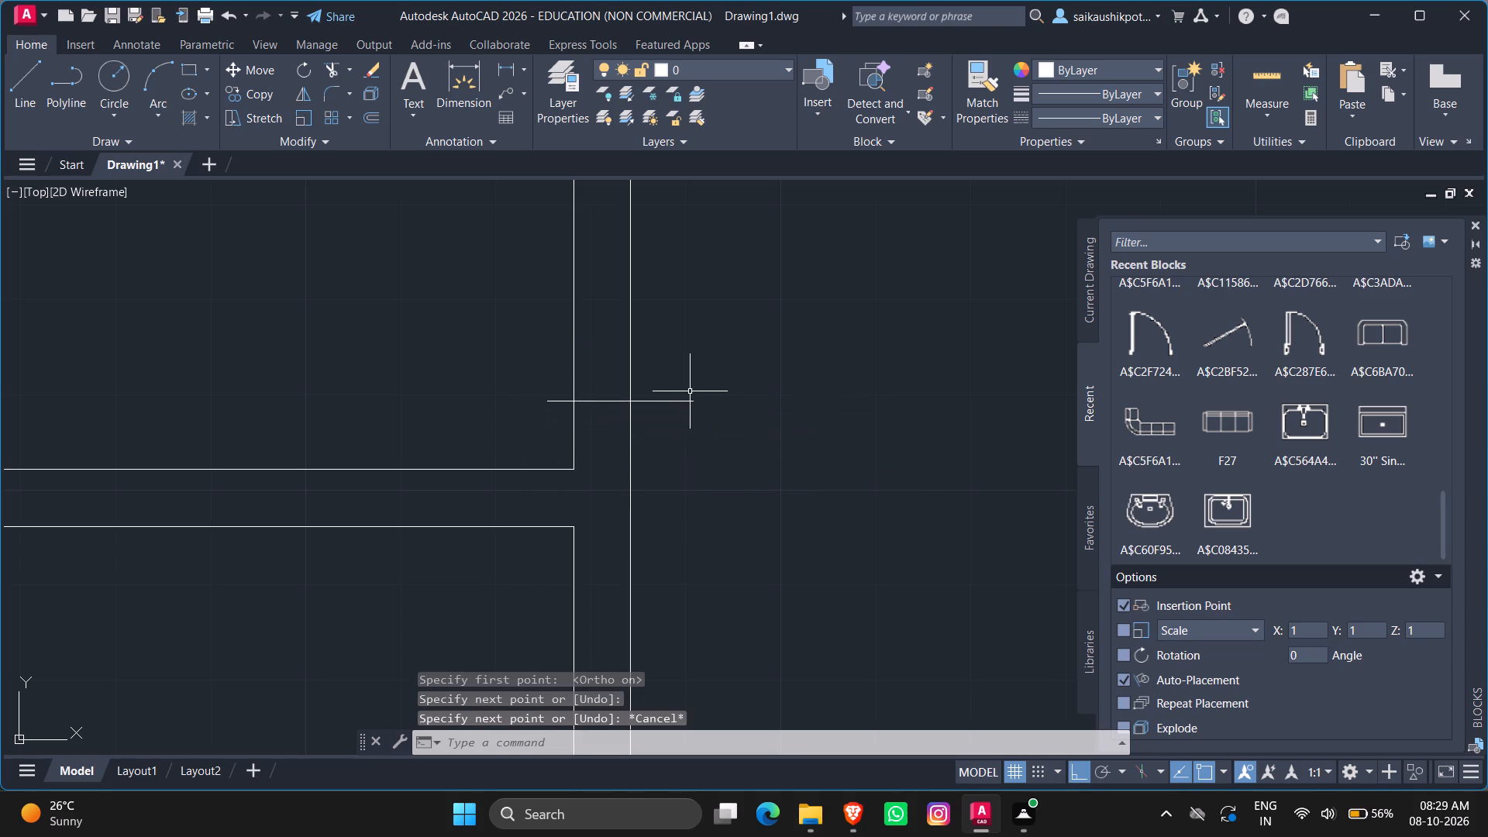
Trim both overhanging ends of the new line back to the two wall faces, leaving a jamb line.
{"action": "key", "text": "t"}
{"action": "key", "text": "r"}
{"action": "key", "text": "Return"}
{"action": "key", "text": "Return"}
{"action": "left_click", "coordinate": [660, 438]}
{"action": "left_click", "coordinate": [662, 387]}
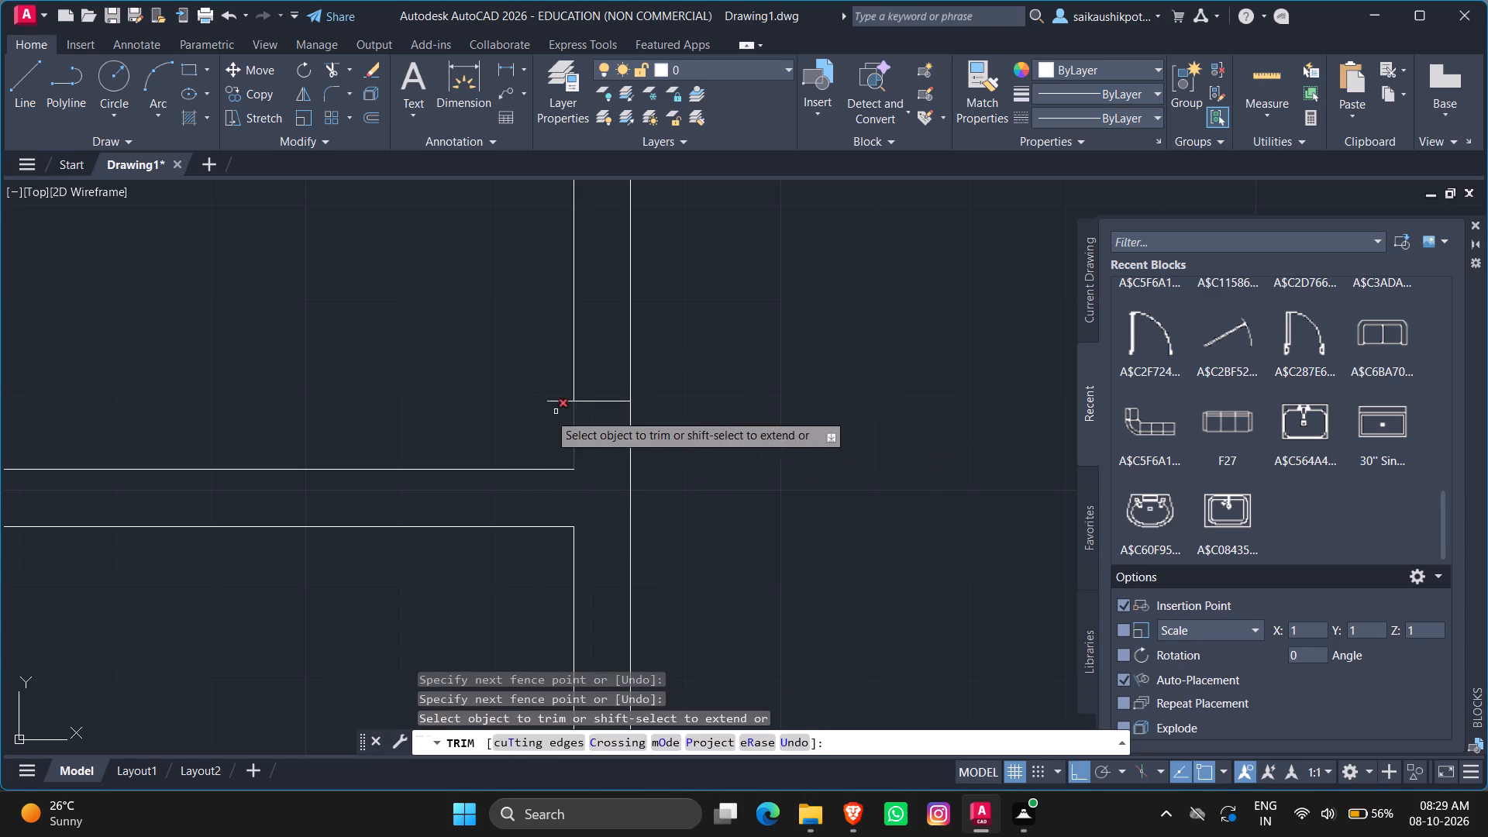
{"action": "left_click", "coordinate": [546, 413]}
{"action": "left_click", "coordinate": [563, 379]}
{"action": "key", "text": "Escape"}
{"action": "key", "text": "Escape"}
{"action": "key", "text": "Escape"}
{"action": "key", "text": "Escape"}
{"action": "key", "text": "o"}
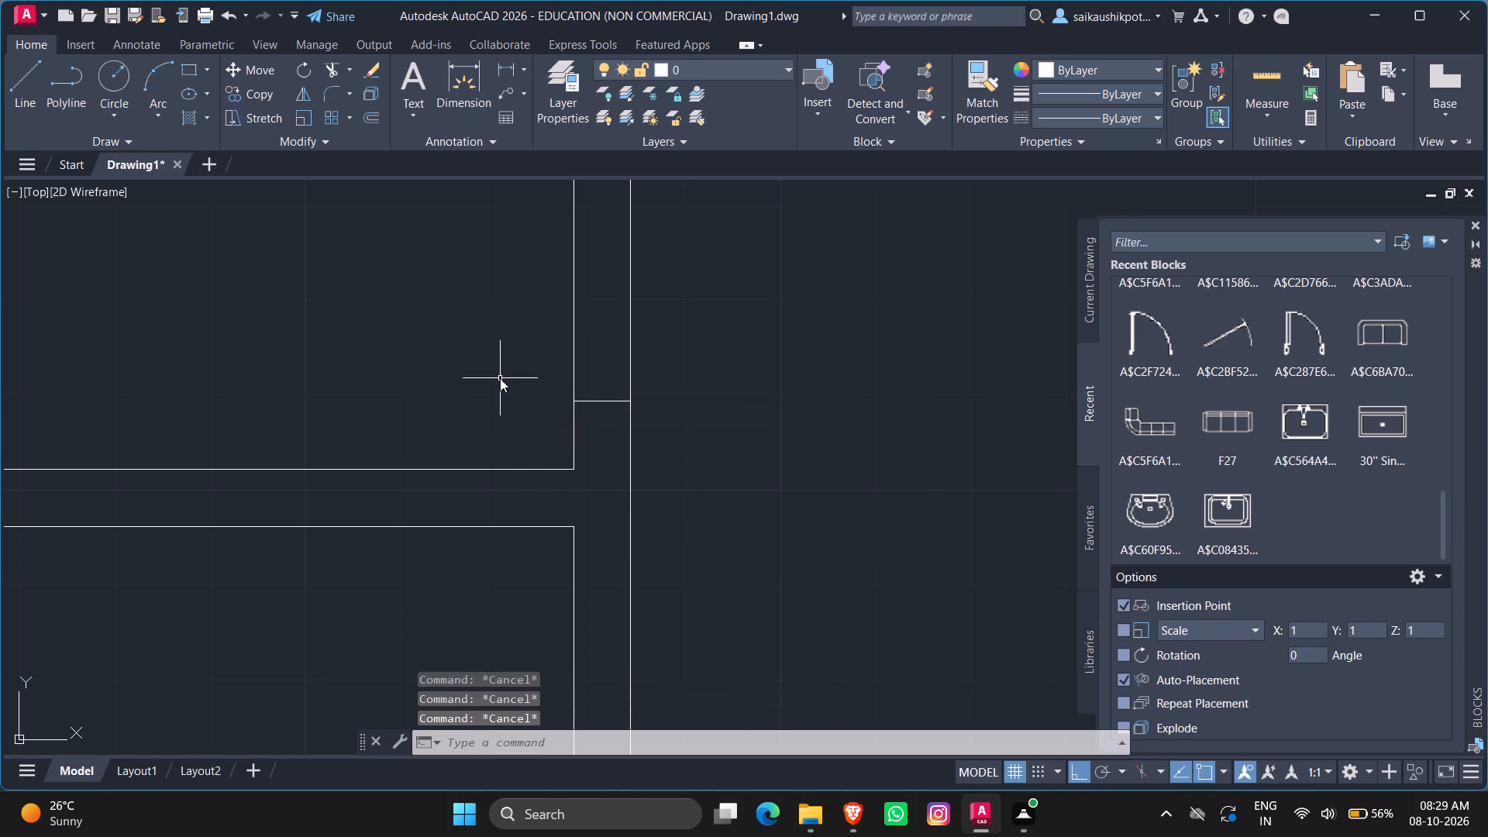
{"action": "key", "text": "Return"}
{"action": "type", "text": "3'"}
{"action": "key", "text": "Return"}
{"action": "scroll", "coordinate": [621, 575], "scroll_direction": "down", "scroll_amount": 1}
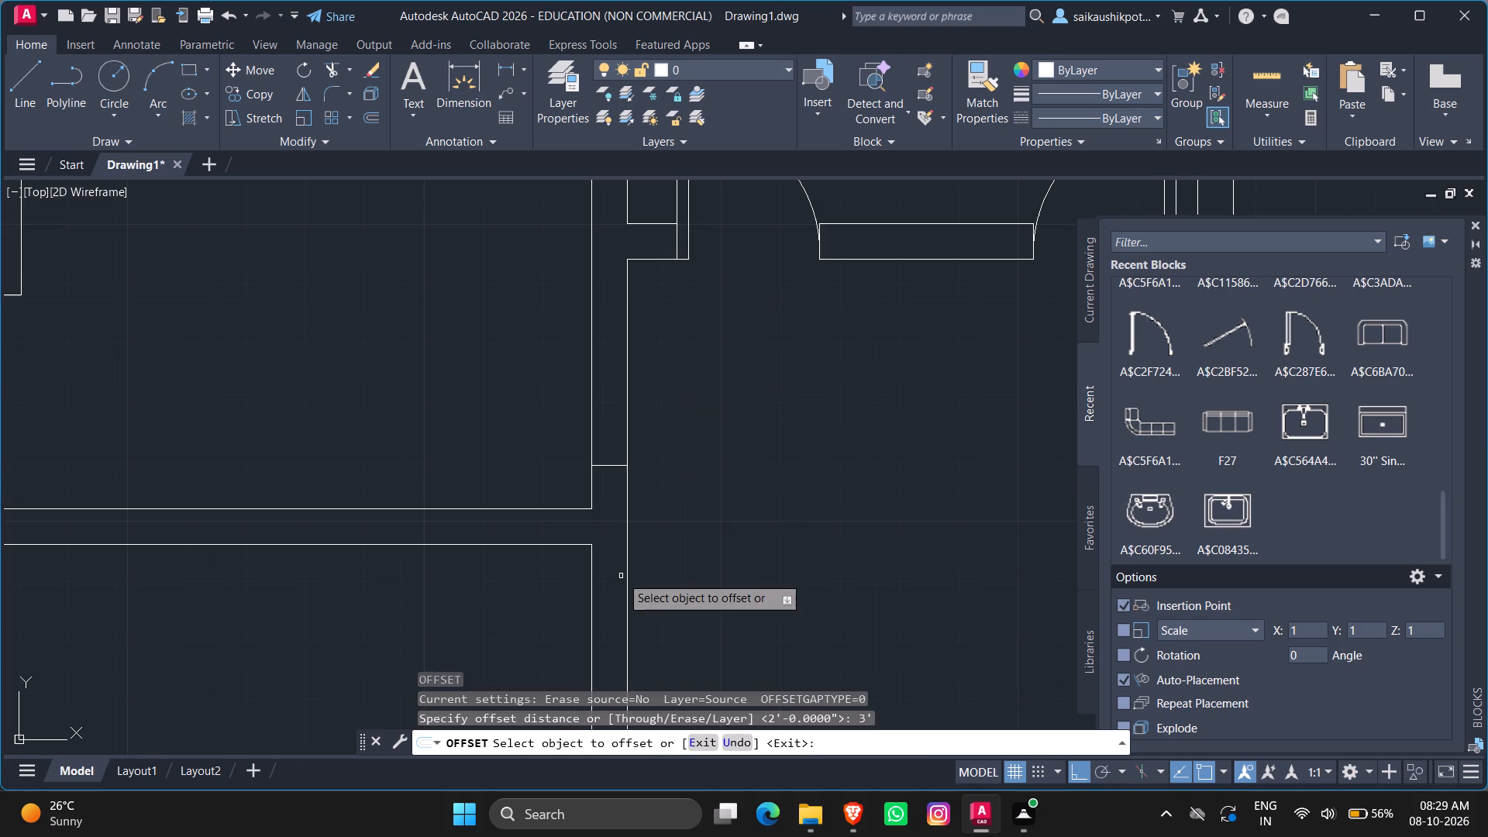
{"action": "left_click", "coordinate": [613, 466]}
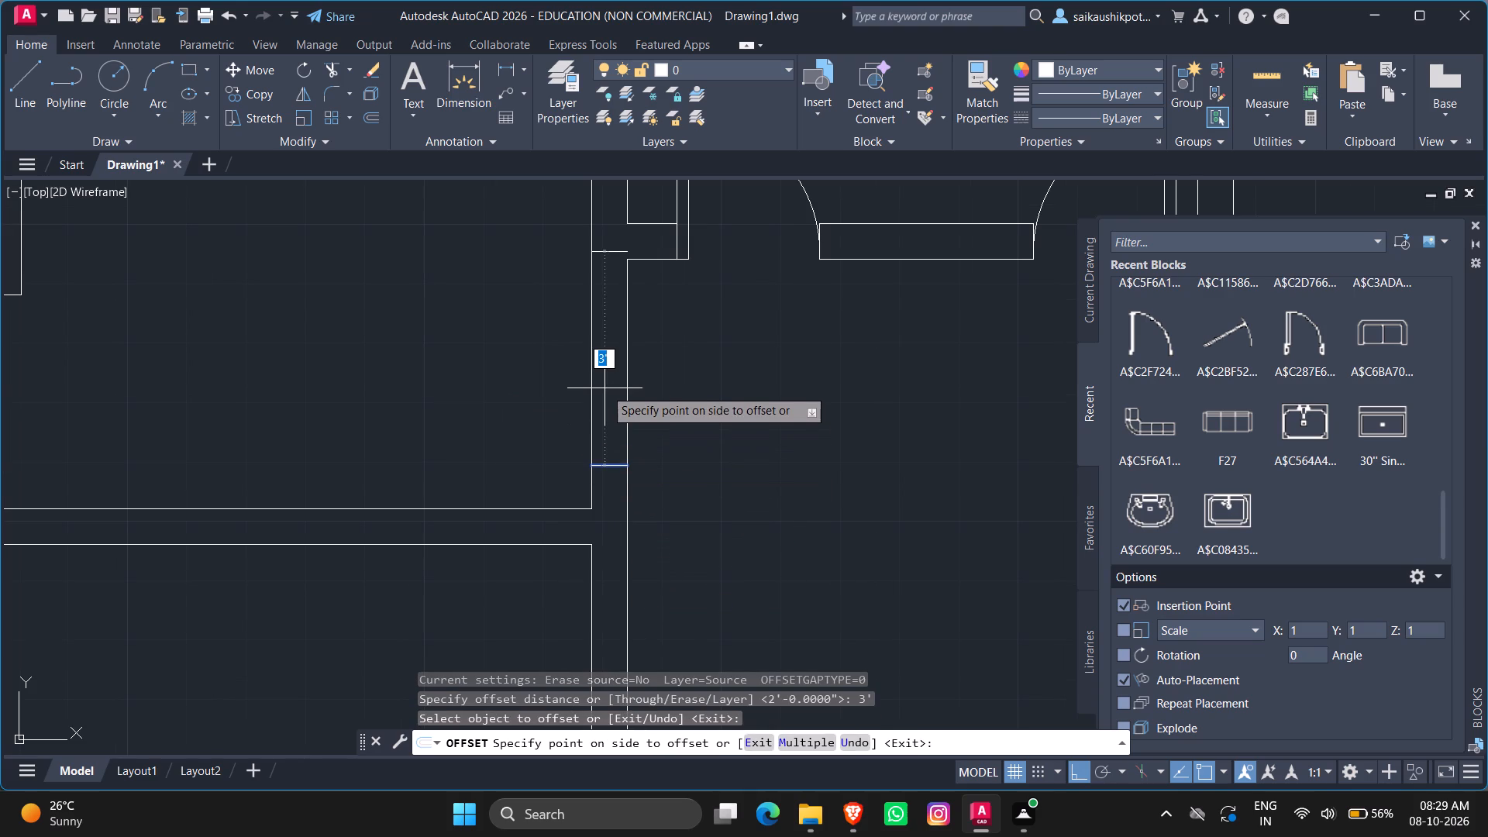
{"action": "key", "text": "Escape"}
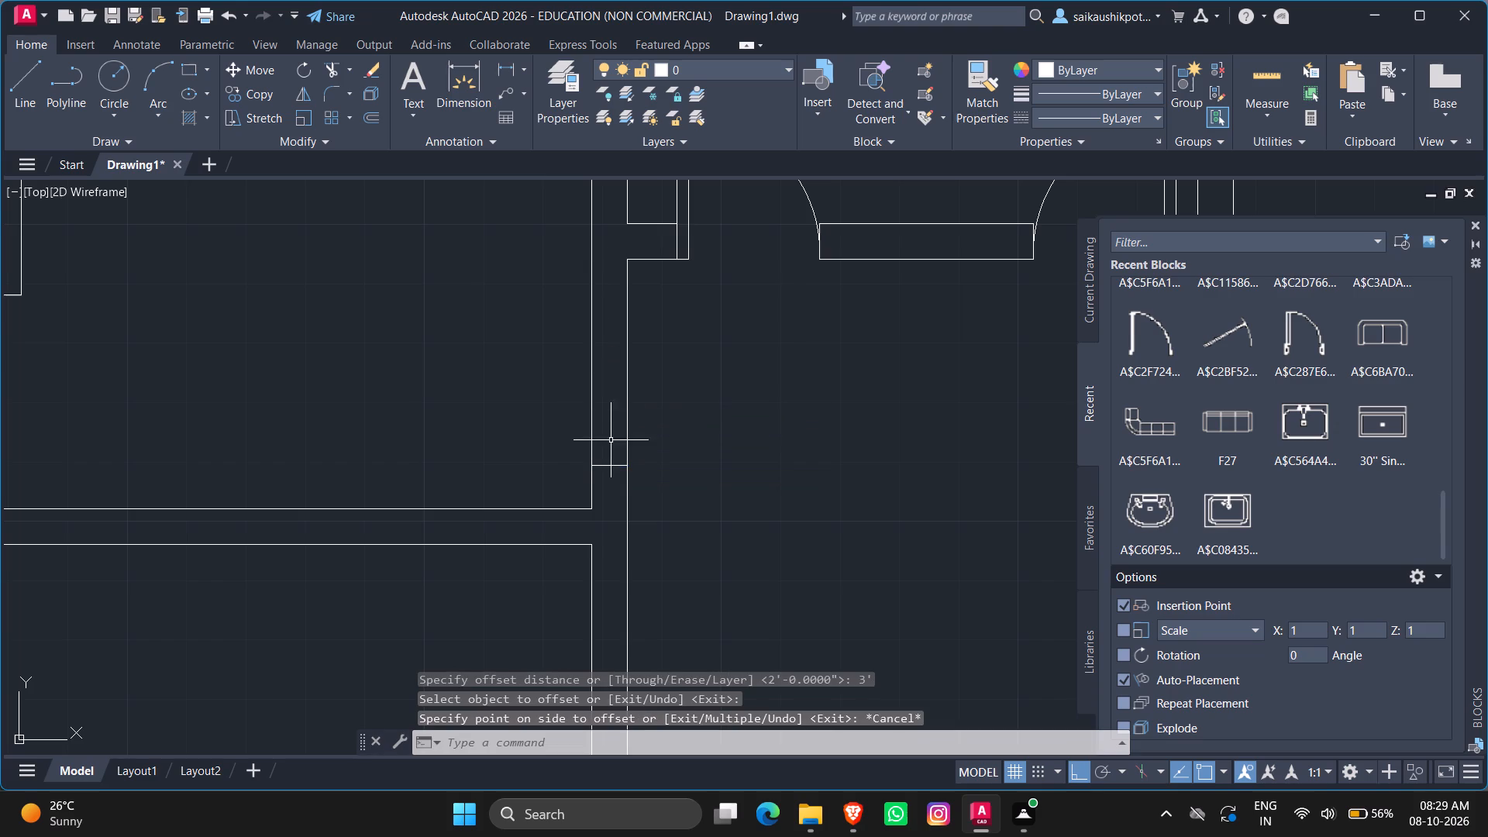
Move the jamb line straight down with Ortho on, closer to the upper-left bedroom's lower corner.
{"action": "left_click", "coordinate": [607, 465]}
{"action": "key", "text": "m"}
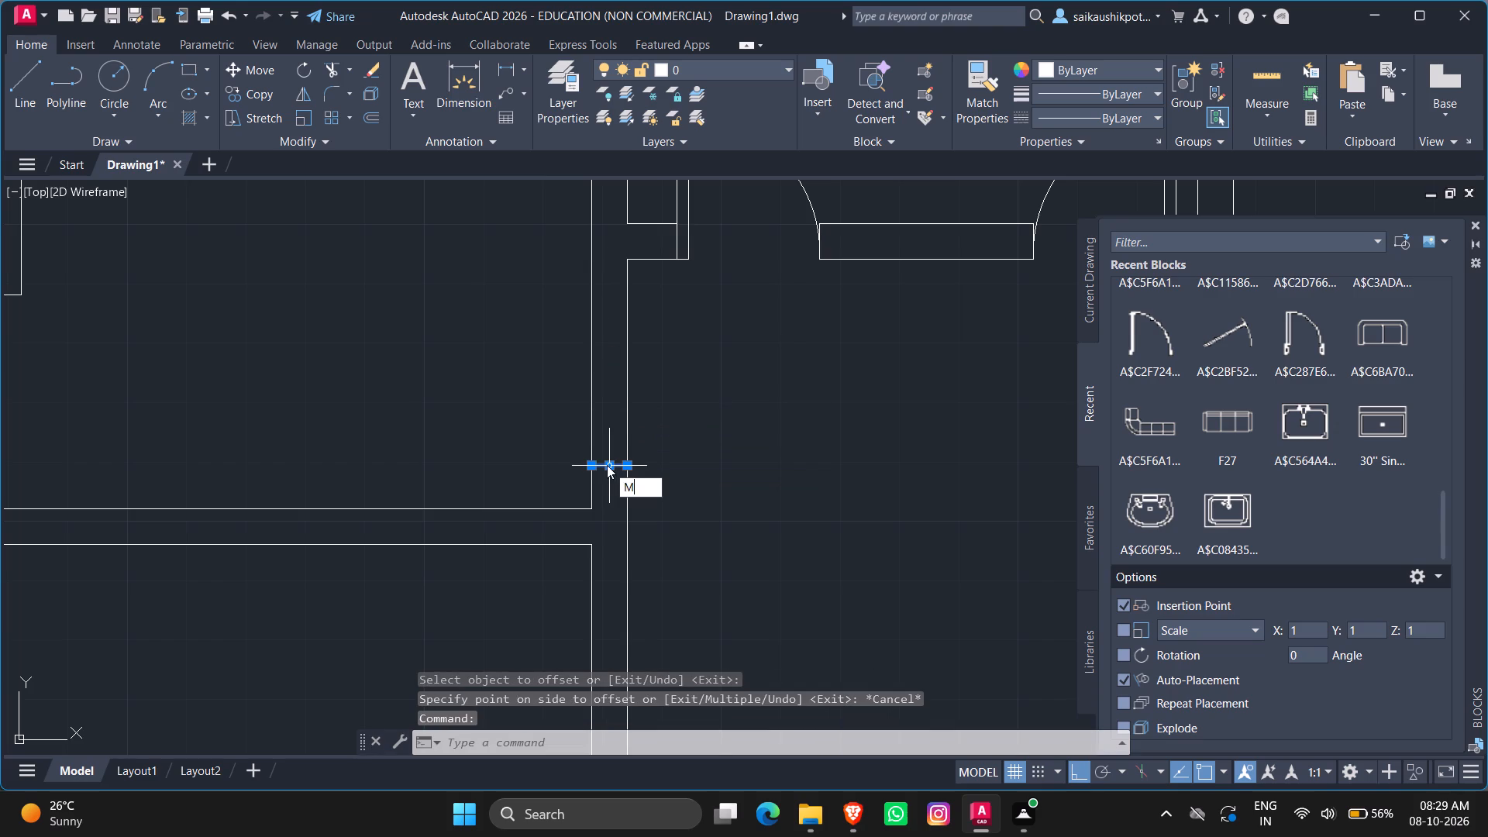
{"action": "key", "text": "Return"}
{"action": "left_click", "coordinate": [605, 463]}
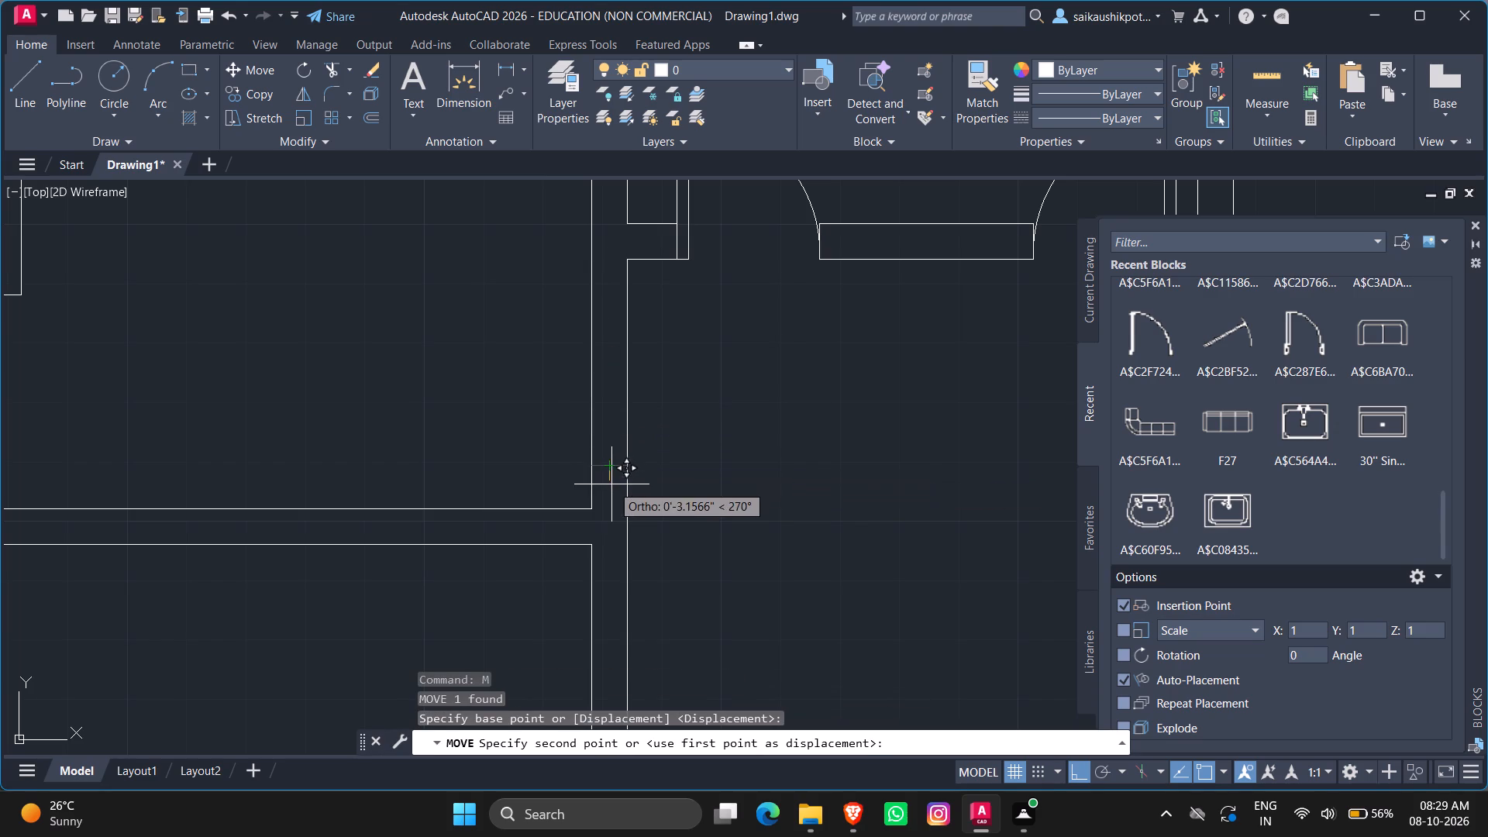
{"action": "scroll", "coordinate": [611, 484], "scroll_direction": "up", "scroll_amount": 2}
{"action": "left_click", "coordinate": [580, 505]}
{"action": "key", "text": "Escape"}
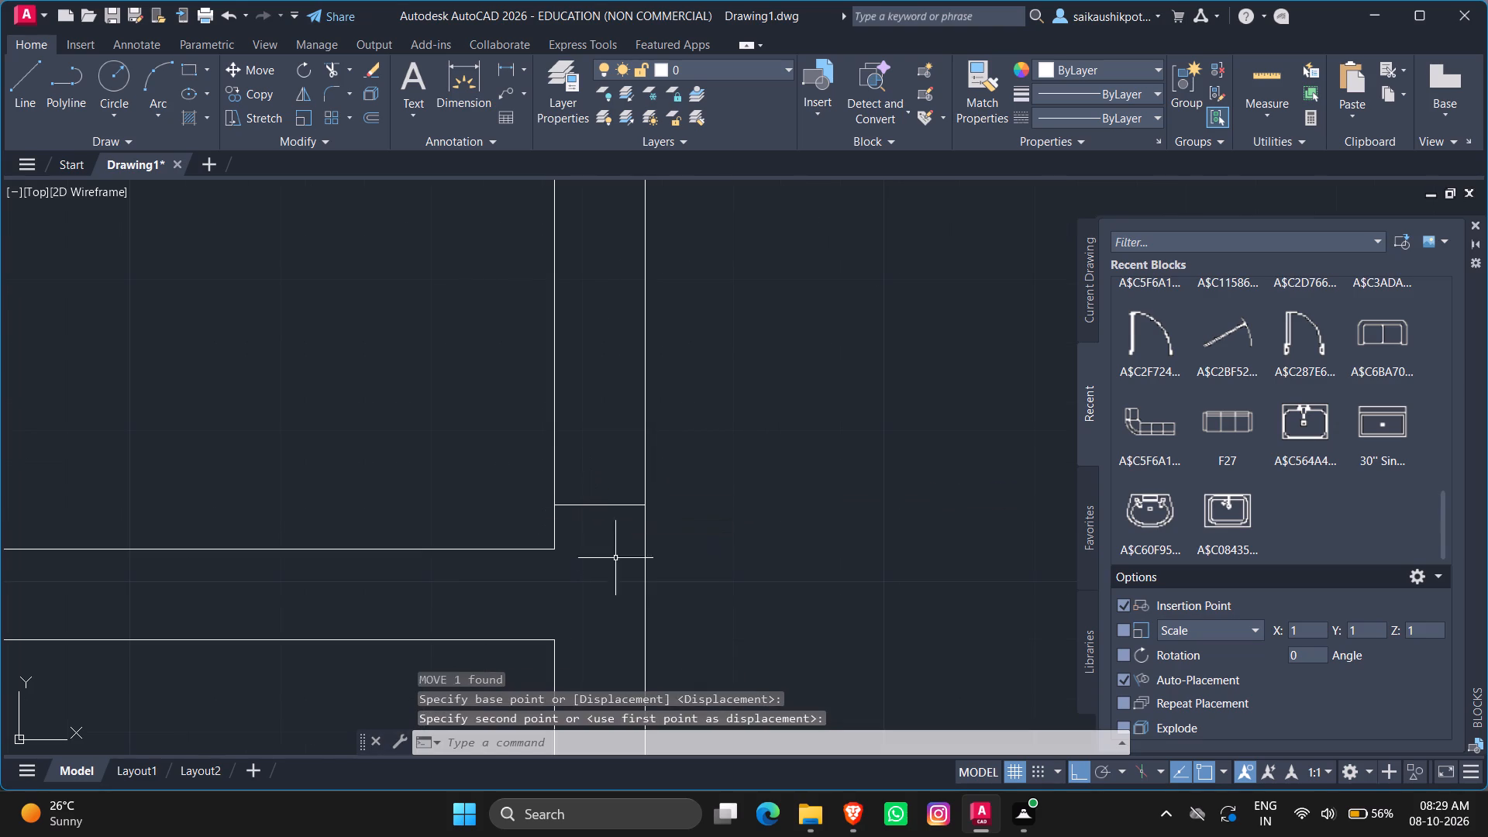
Offset the jamb line 3' upward across the upper-left bedroom's corridor-side wall for the opposite jamb.
{"action": "scroll", "coordinate": [701, 532], "scroll_direction": "down", "scroll_amount": 2}
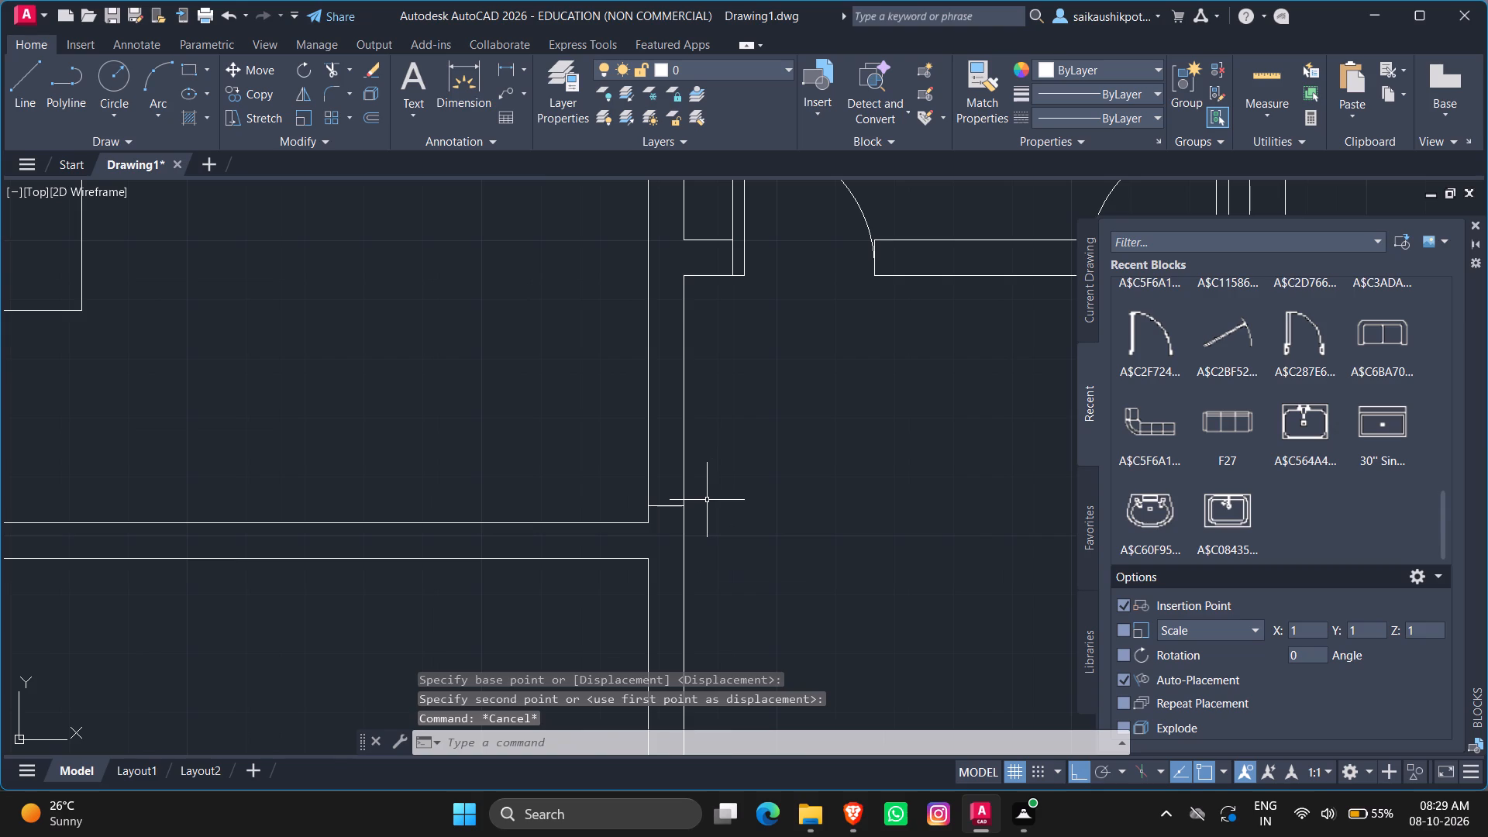
{"action": "key", "text": "Escape"}
{"action": "key", "text": "Escape"}
{"action": "key", "text": "Escape"}
{"action": "key", "text": "o"}
{"action": "key", "text": "Return"}
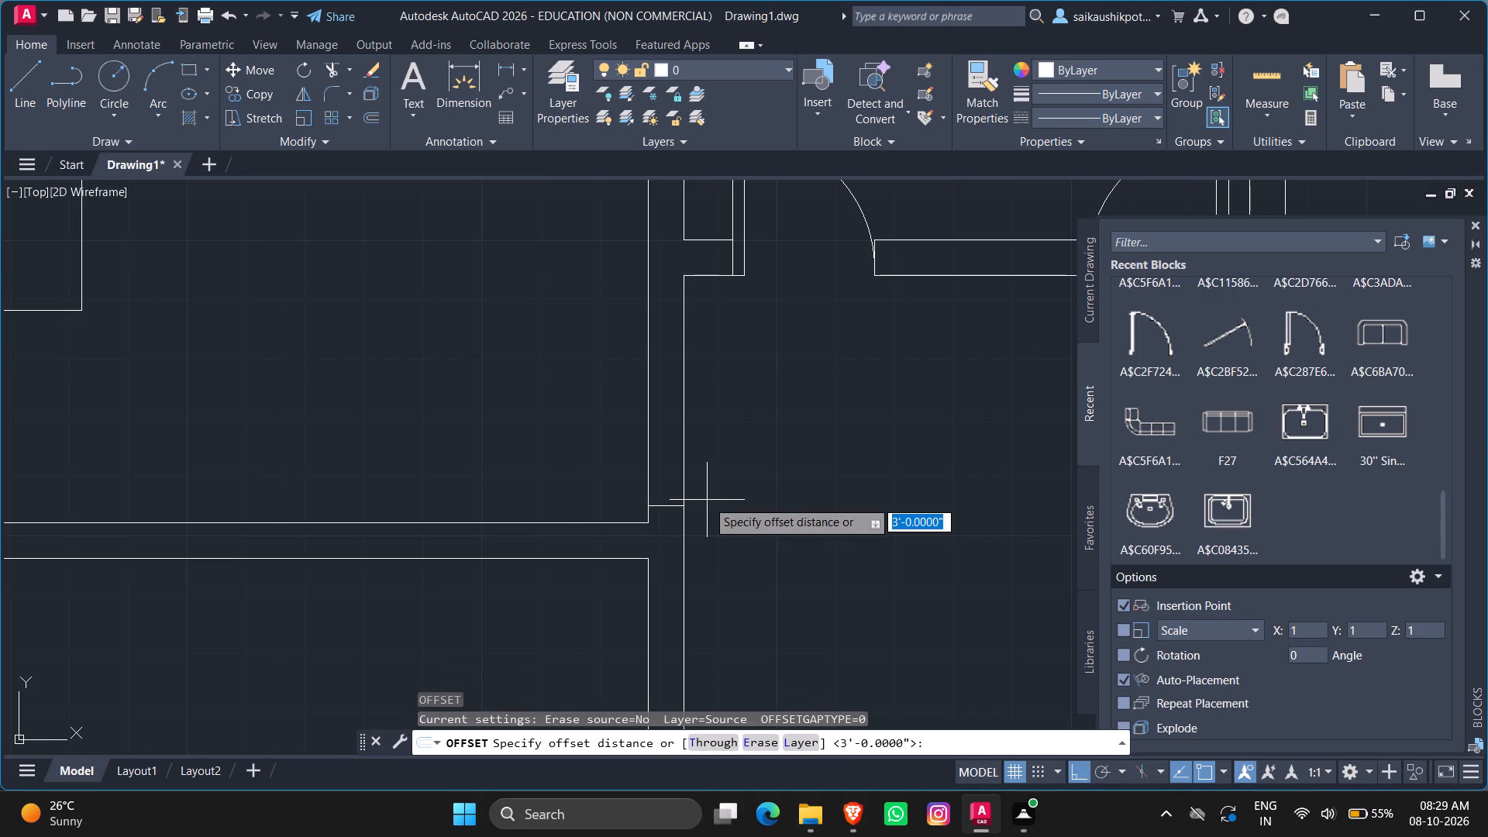
{"action": "type", "text": "3'"}
{"action": "key", "text": "Return"}
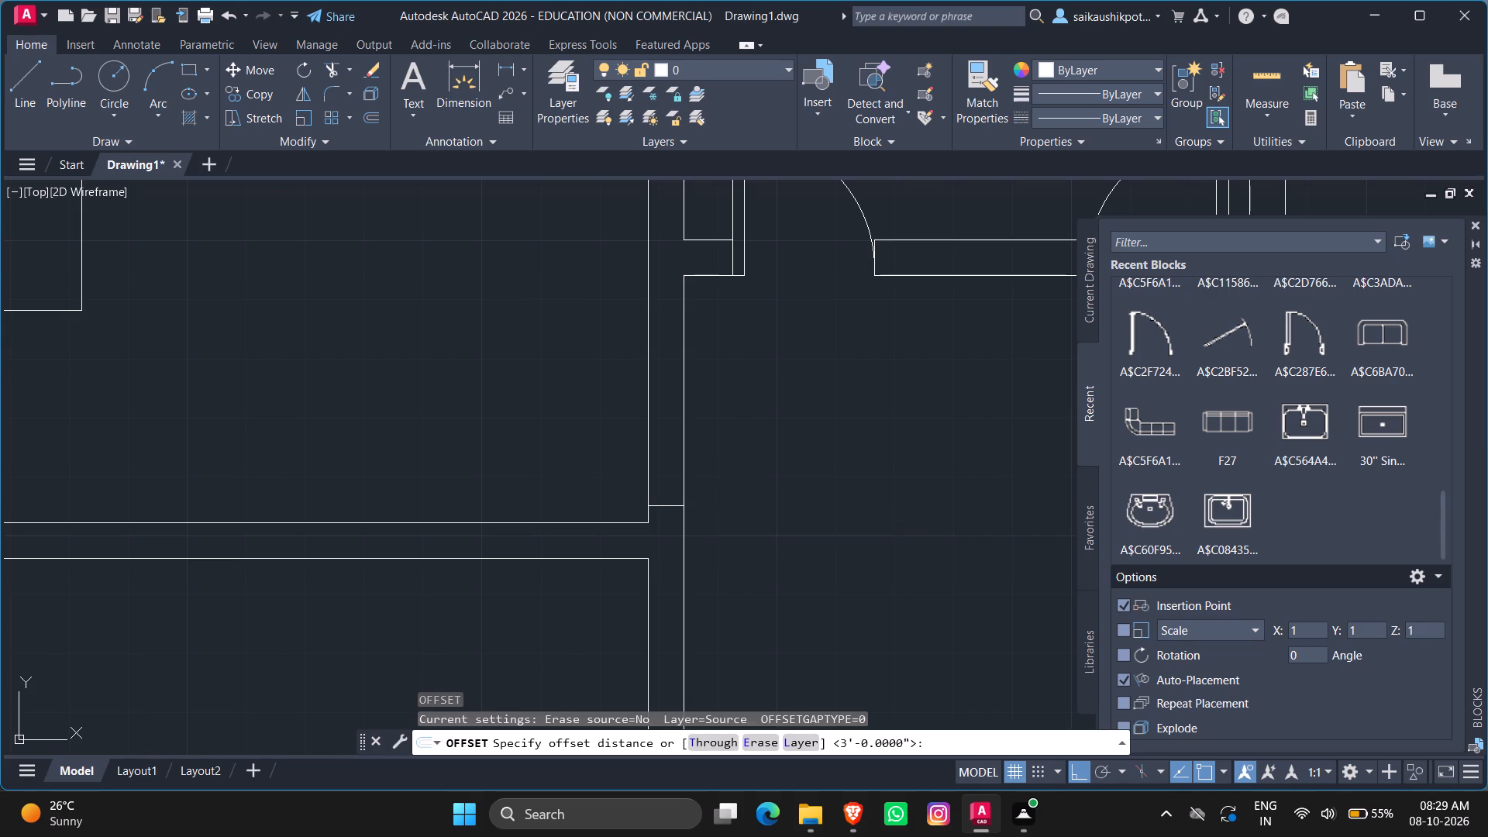
{"action": "left_click", "coordinate": [663, 507]}
{"action": "left_click", "coordinate": [664, 400]}
{"action": "key", "text": "Escape"}
{"action": "key", "text": "Escape"}
{"action": "key", "text": "Escape"}
{"action": "key", "text": "Escape"}
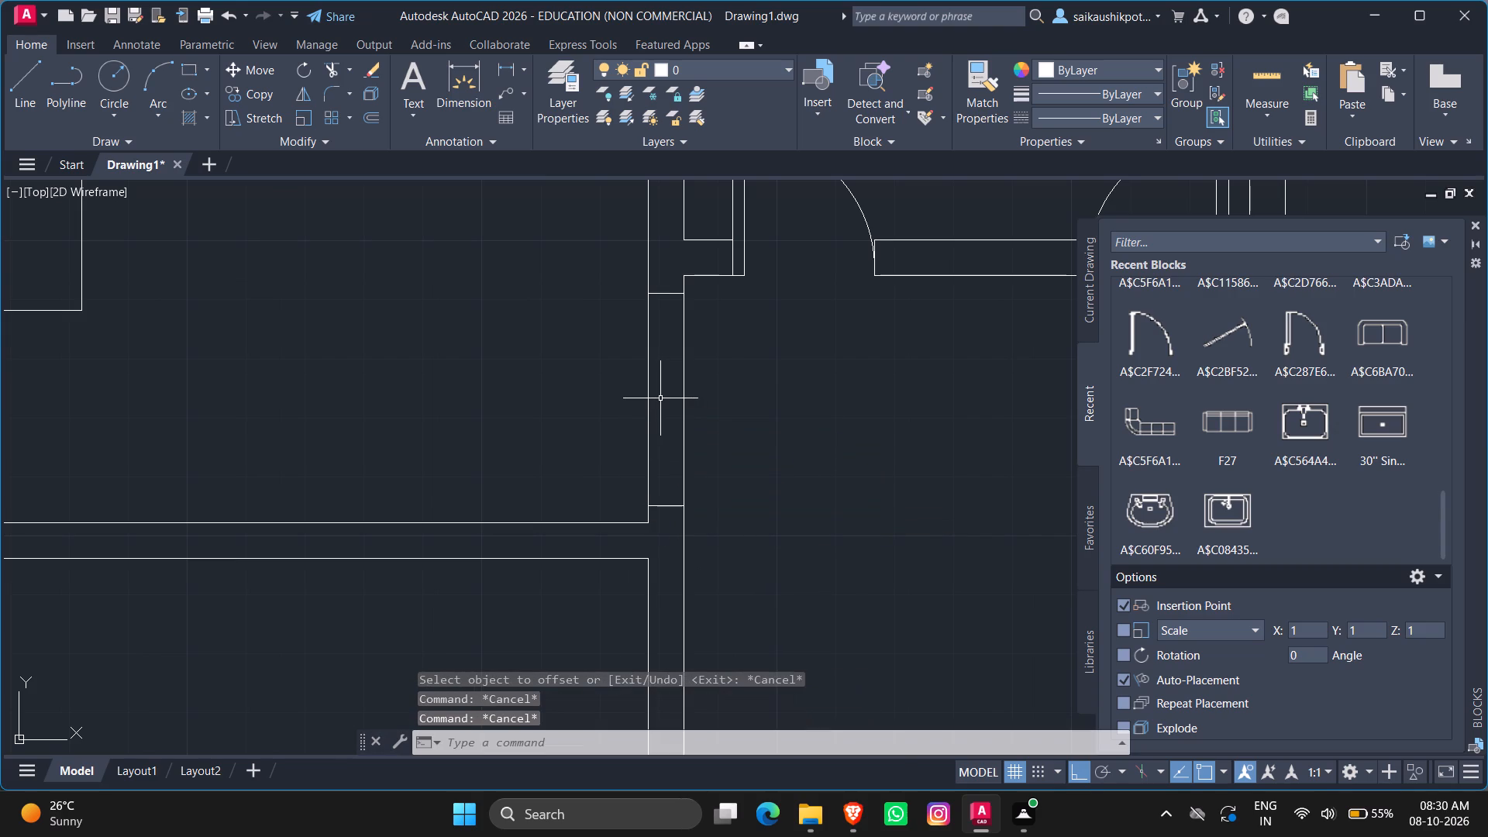
Trim both wall faces between the two jamb lines to open the upper-left bedroom's doorway.
{"action": "type", "text": "TR"}
{"action": "key", "text": "Return"}
{"action": "key", "text": "Return"}
{"action": "left_click_drag", "start_coordinate": [754, 405], "coordinate": [747, 408]}
{"action": "left_click", "coordinate": [587, 439]}
{"action": "key", "text": "Escape"}
{"action": "key", "text": "Escape"}
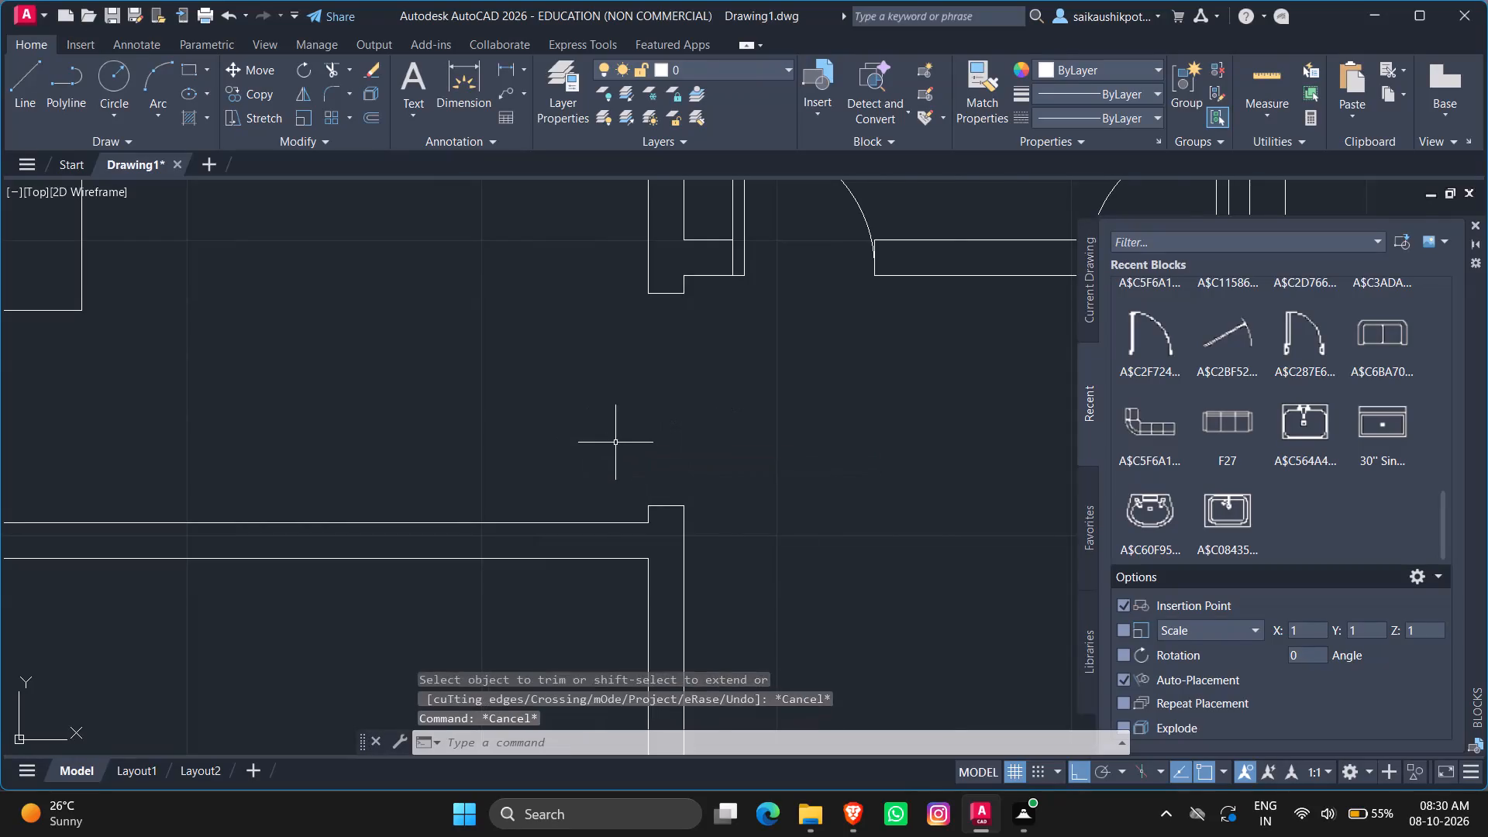
{"action": "key", "text": "Escape"}
{"action": "key", "text": "Escape"}
{"action": "key", "text": "Escape"}
{"action": "key", "text": "Escape"}
{"action": "key", "text": "Escape"}
{"action": "key", "text": "Escape"}
{"action": "key", "text": "Escape"}
Draw a 3' by 2" door leaf into the upper-left bedroom from the lower jamb's corridor-side corner.
{"action": "key", "text": "l"}
{"action": "key", "text": "Return"}
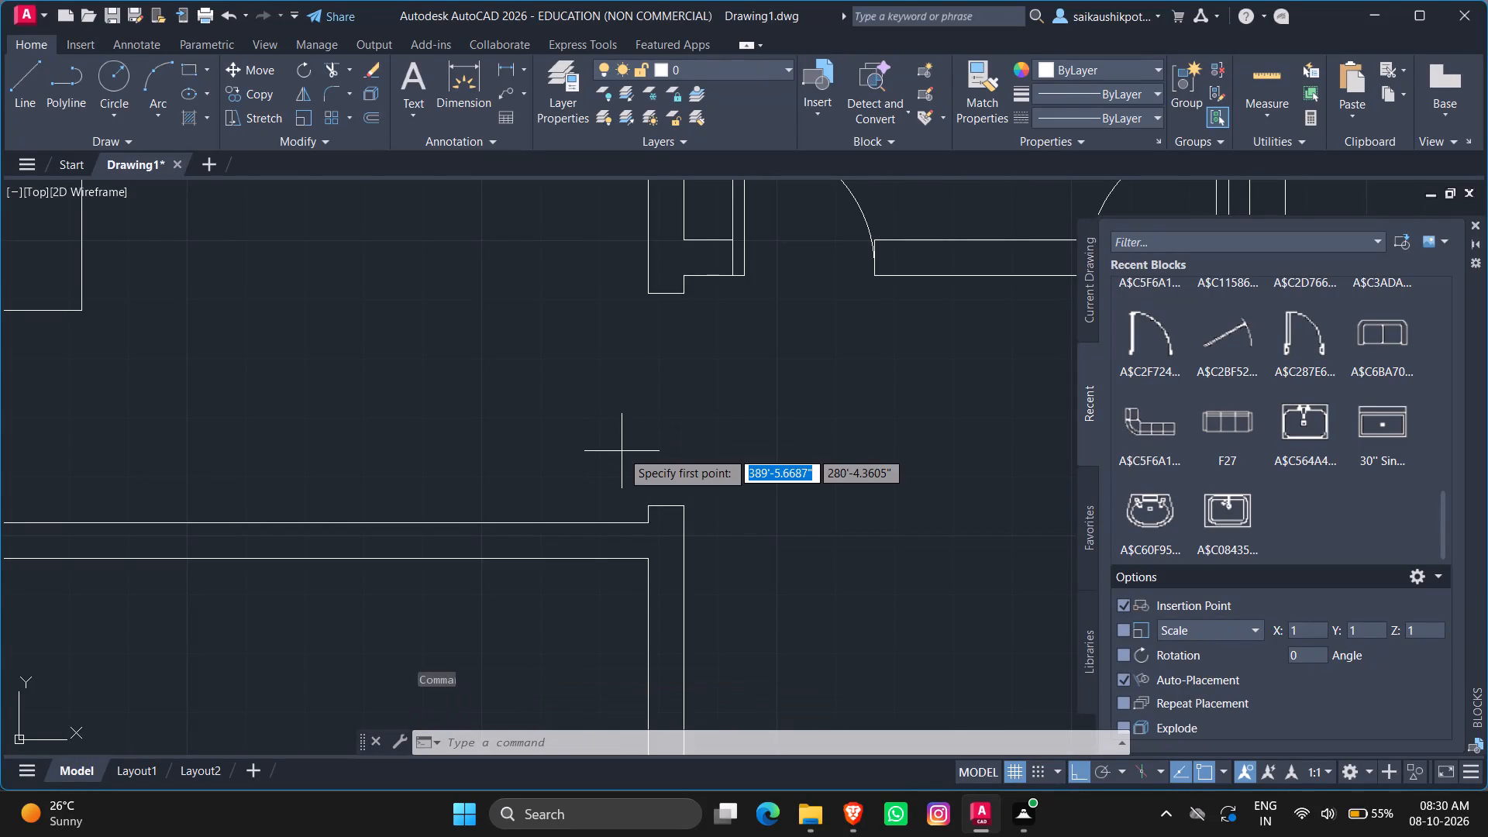
{"action": "left_click_drag", "start_coordinate": [683, 507], "coordinate": [676, 507]}
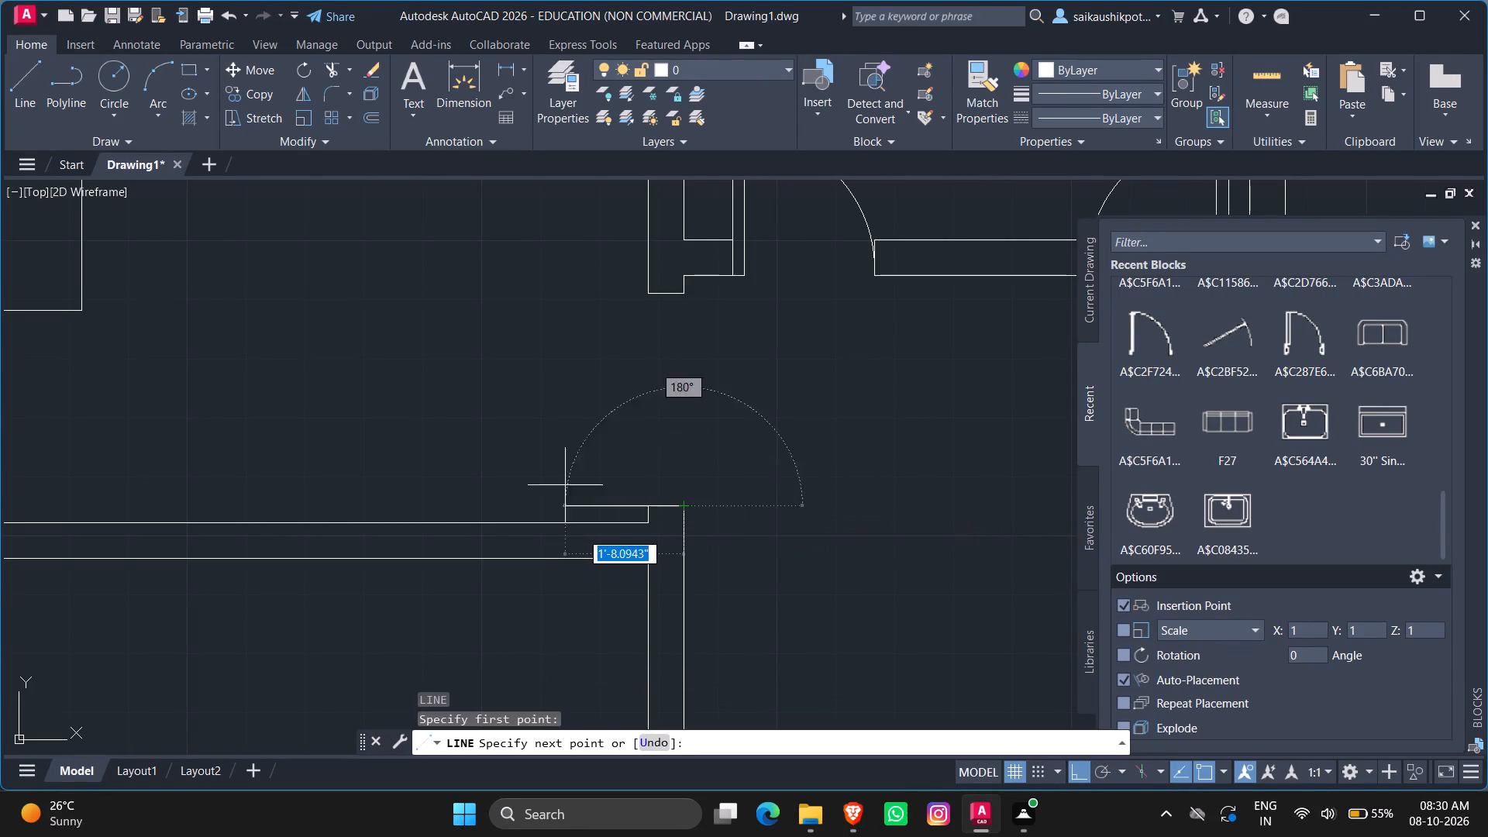
{"action": "type", "text": "3'"}
{"action": "key", "text": "Return"}
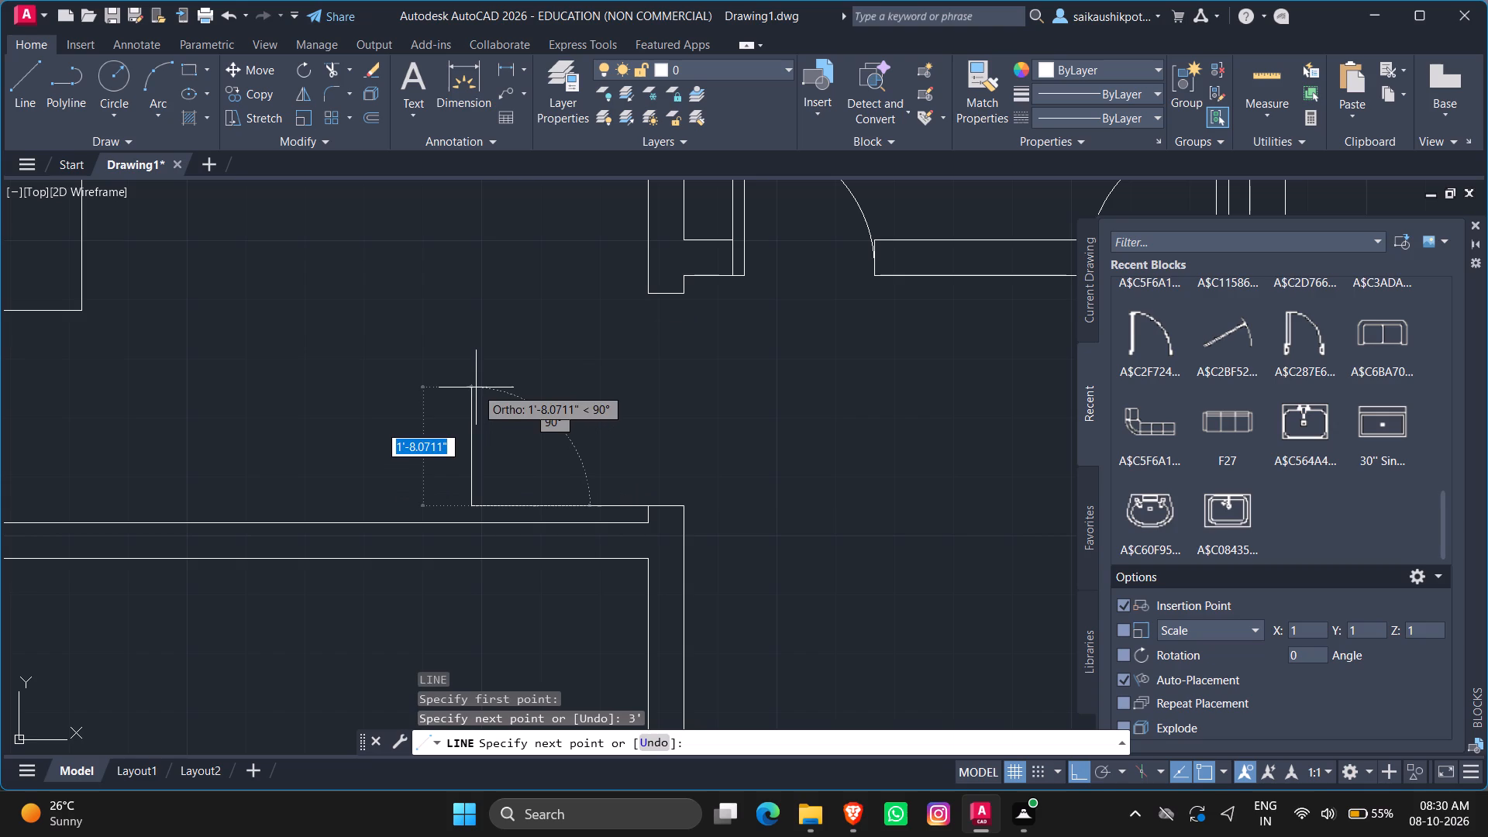
{"action": "type", "text": "2\""}
{"action": "key", "text": "Return"}
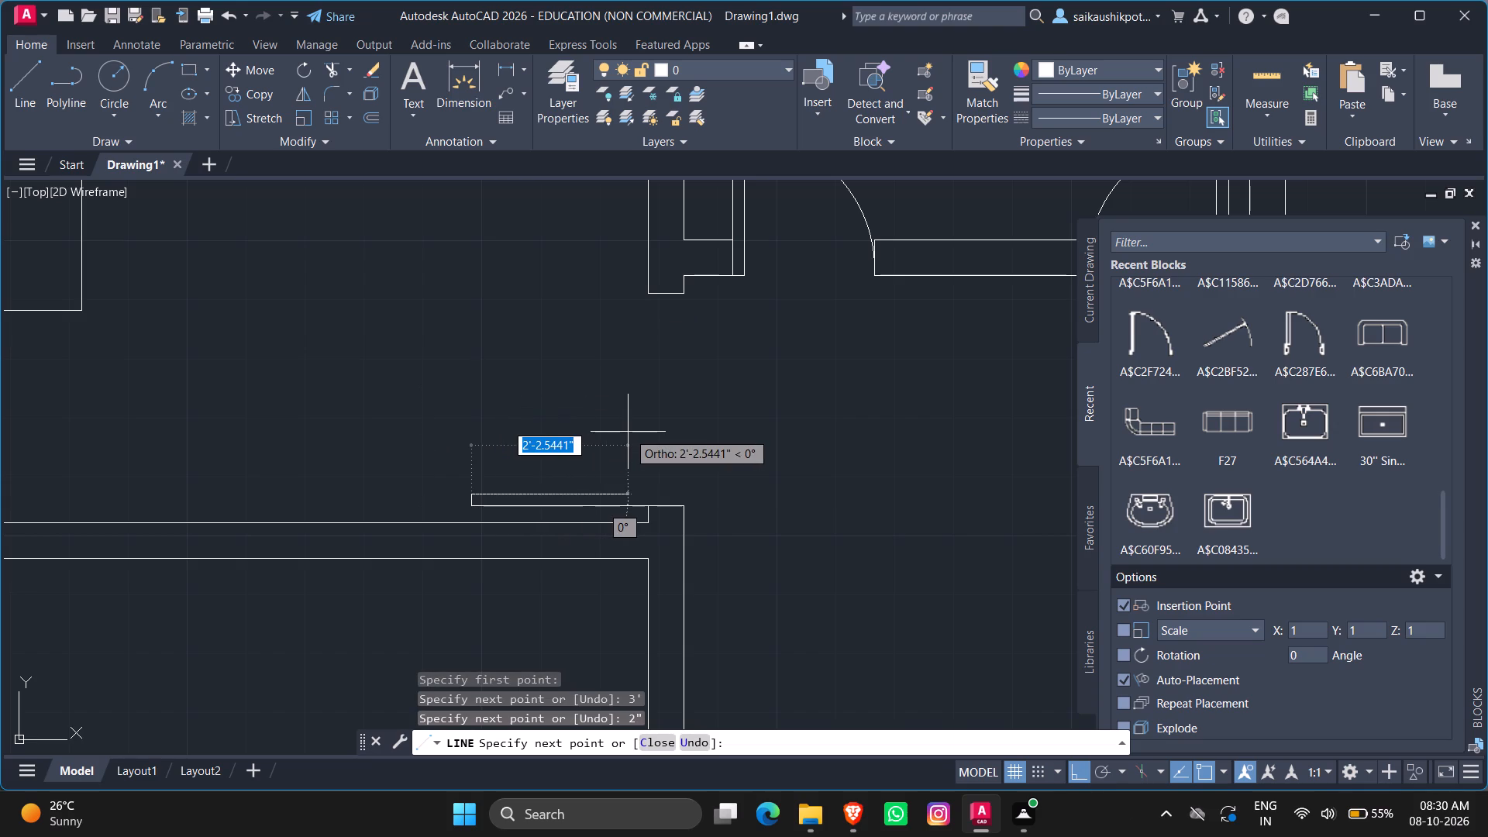
{"action": "type", "text": "3'"}
{"action": "key", "text": "Return"}
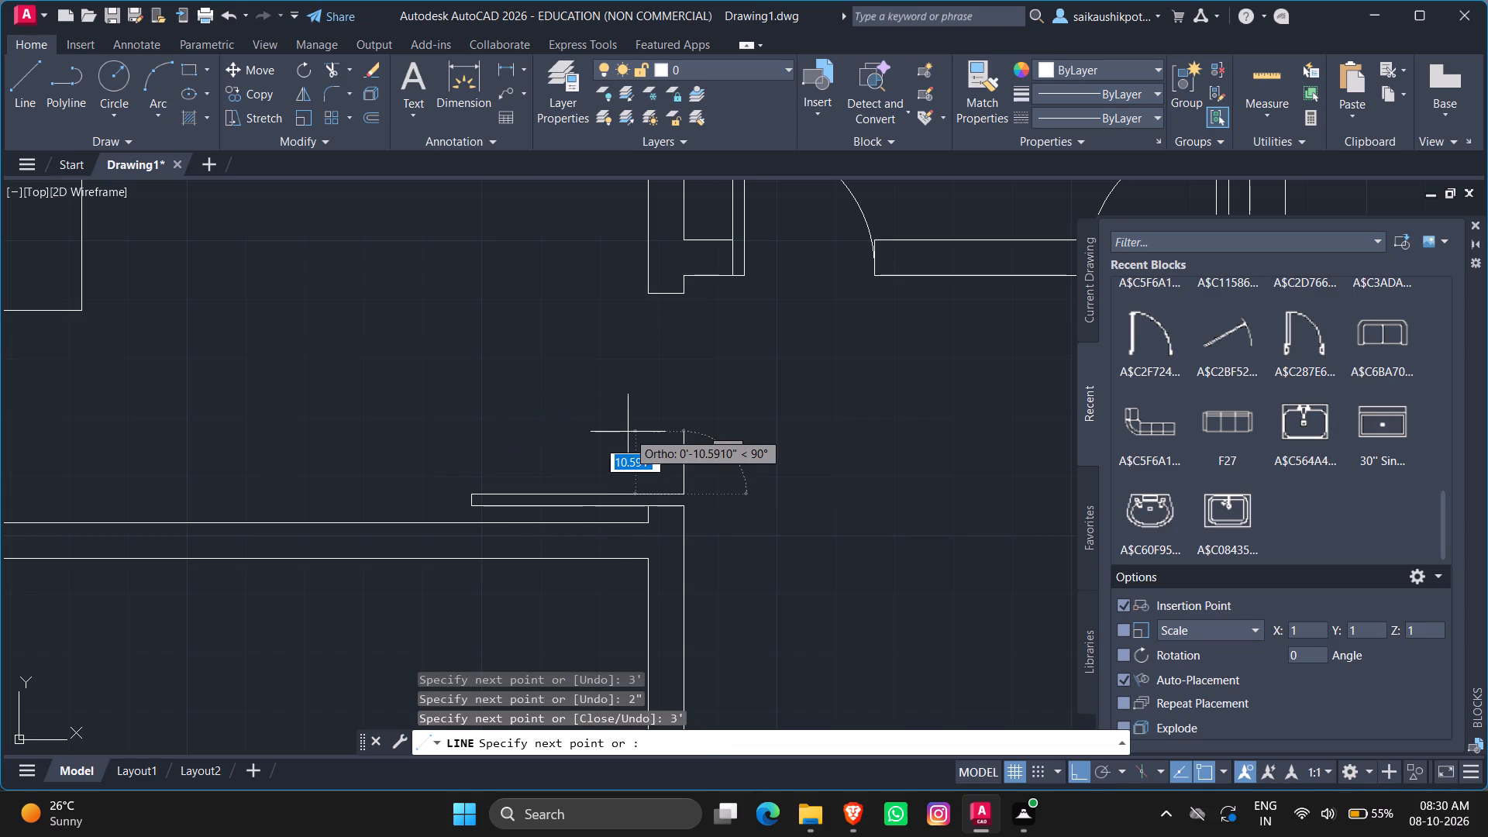
{"action": "scroll", "coordinate": [655, 520], "scroll_direction": "up", "scroll_amount": 2}
{"action": "left_click", "coordinate": [686, 474]}
{"action": "key", "text": "Escape"}
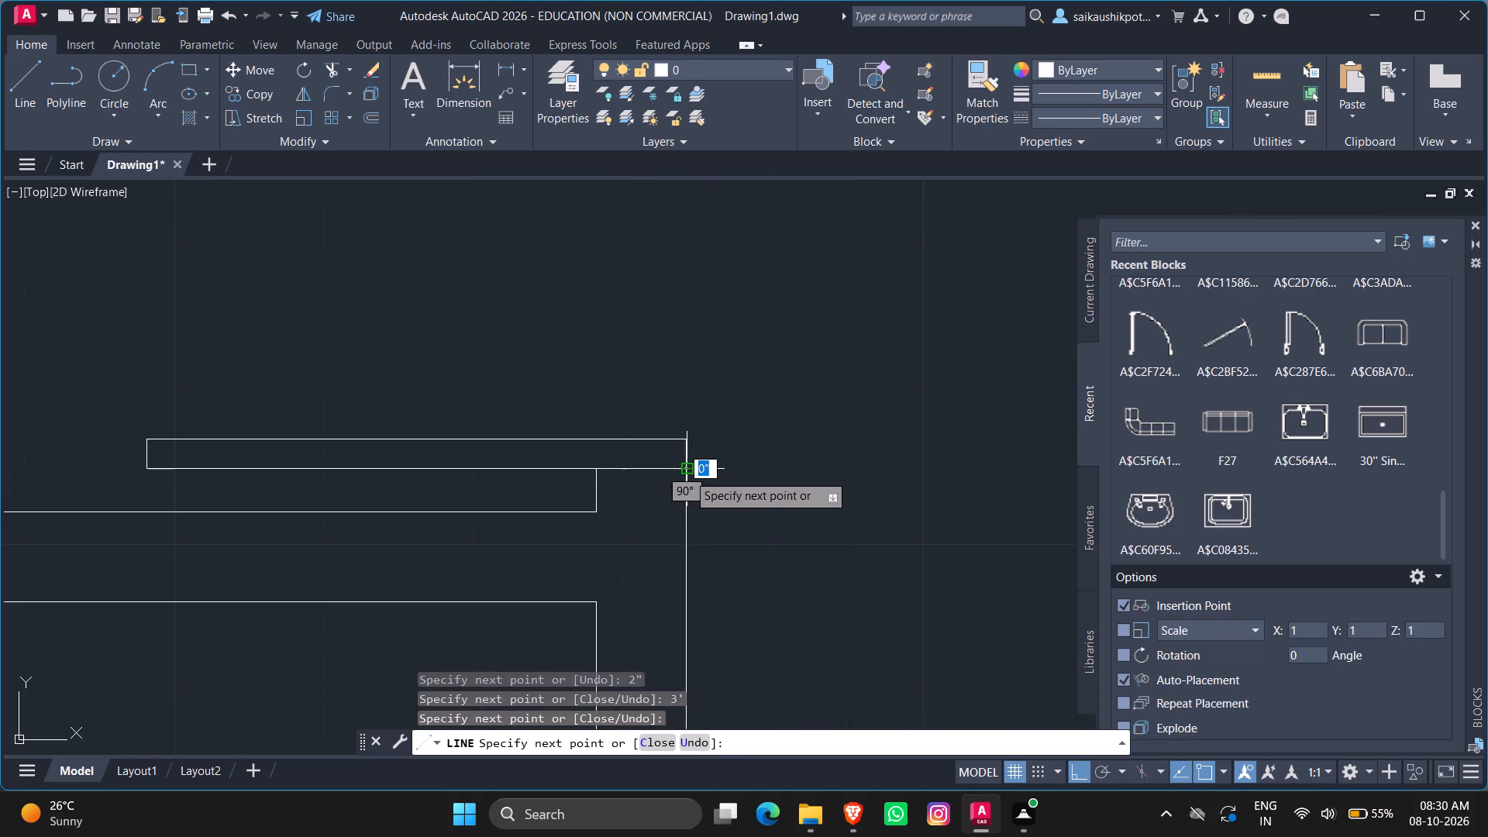
{"action": "key", "text": "Escape"}
{"action": "key", "text": "Escape"}
{"action": "scroll", "coordinate": [763, 563], "scroll_direction": "down", "scroll_amount": 2}
{"action": "key", "text": "Escape"}
{"action": "key", "text": "Escape"}
{"action": "key", "text": "Escape"}
{"action": "key", "text": "Escape"}
{"action": "key", "text": "Escape"}
{"action": "key", "text": "Escape"}
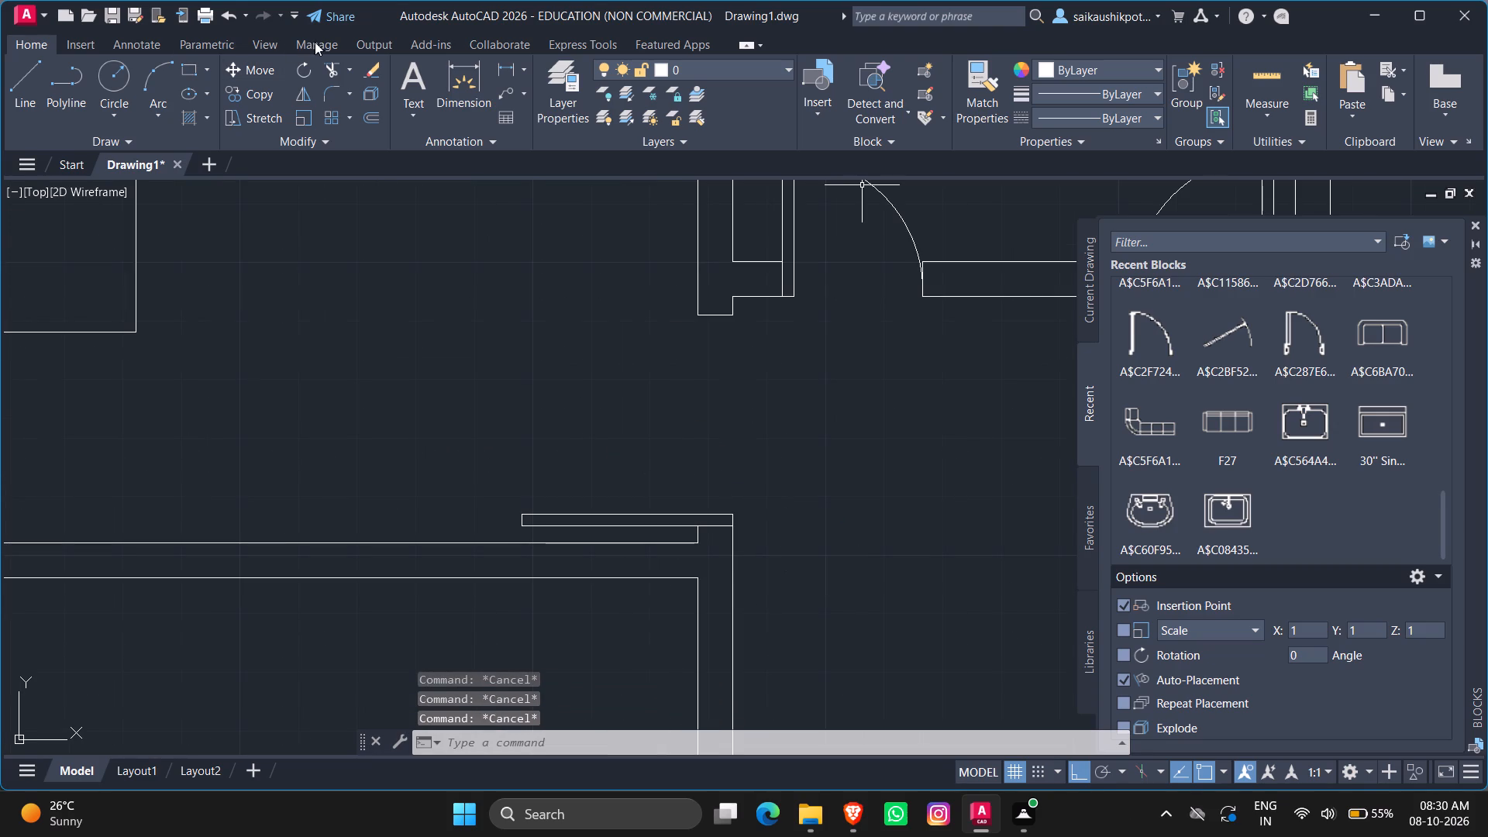
Draw the door's three-point swing arc with Ortho off, from the upper jamb's corridor-side corner to the leaf's upper free corner.
{"action": "left_click", "coordinate": [156, 74]}
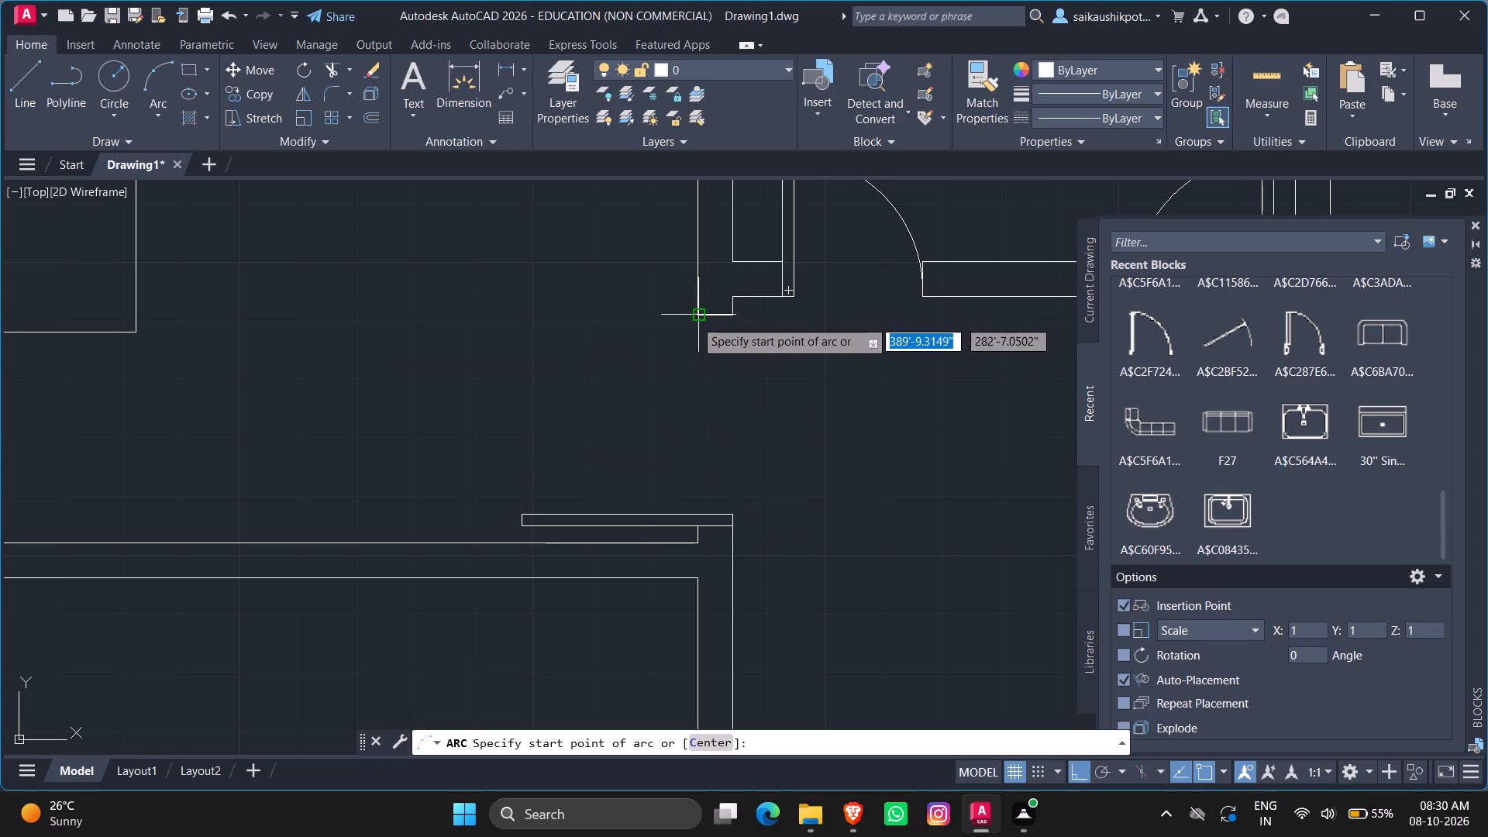
{"action": "left_click", "coordinate": [738, 319]}
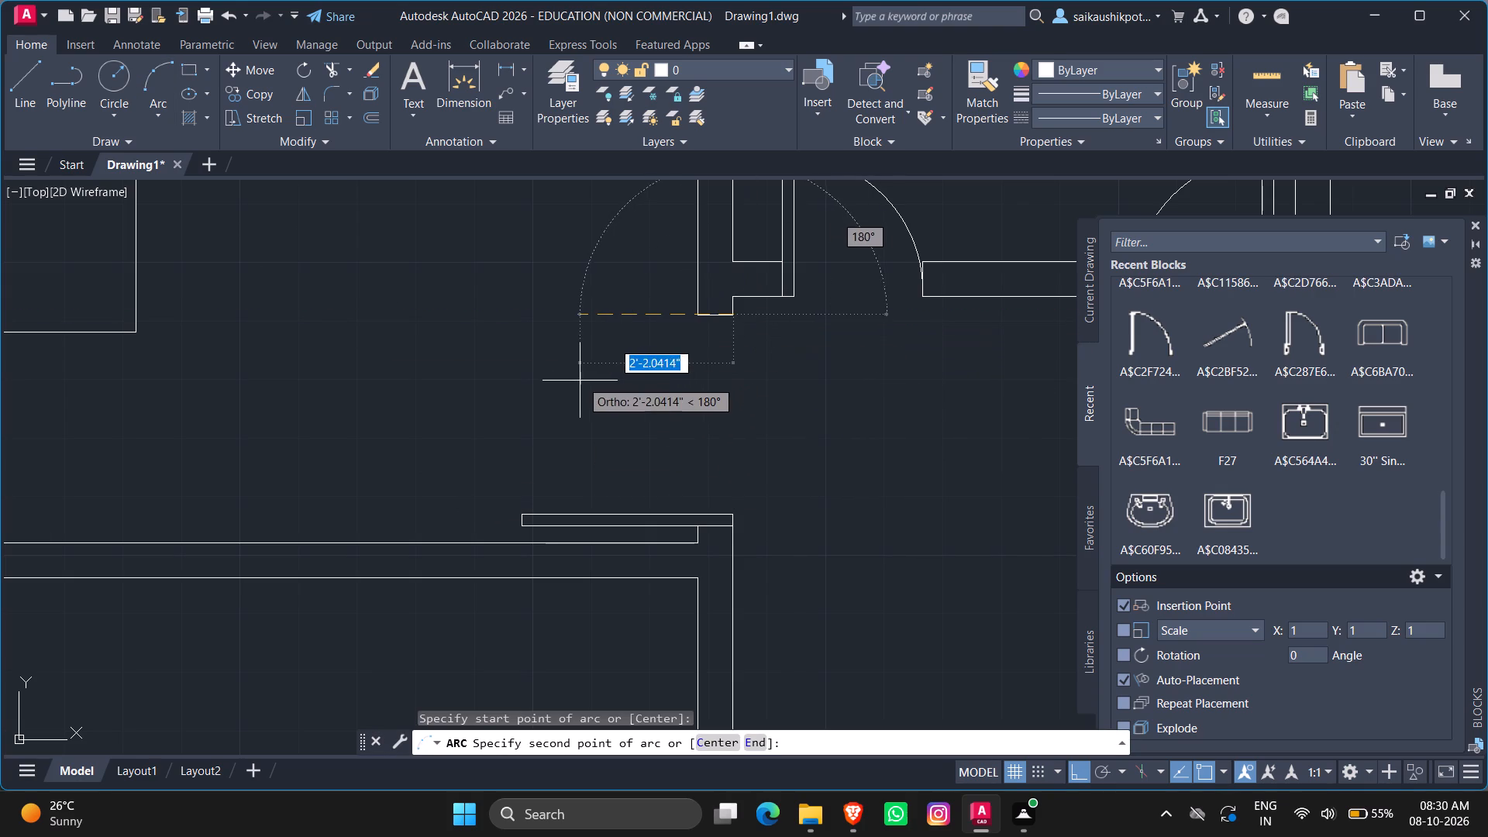
{"action": "key", "text": "F8"}
{"action": "left_click", "coordinate": [580, 396]}
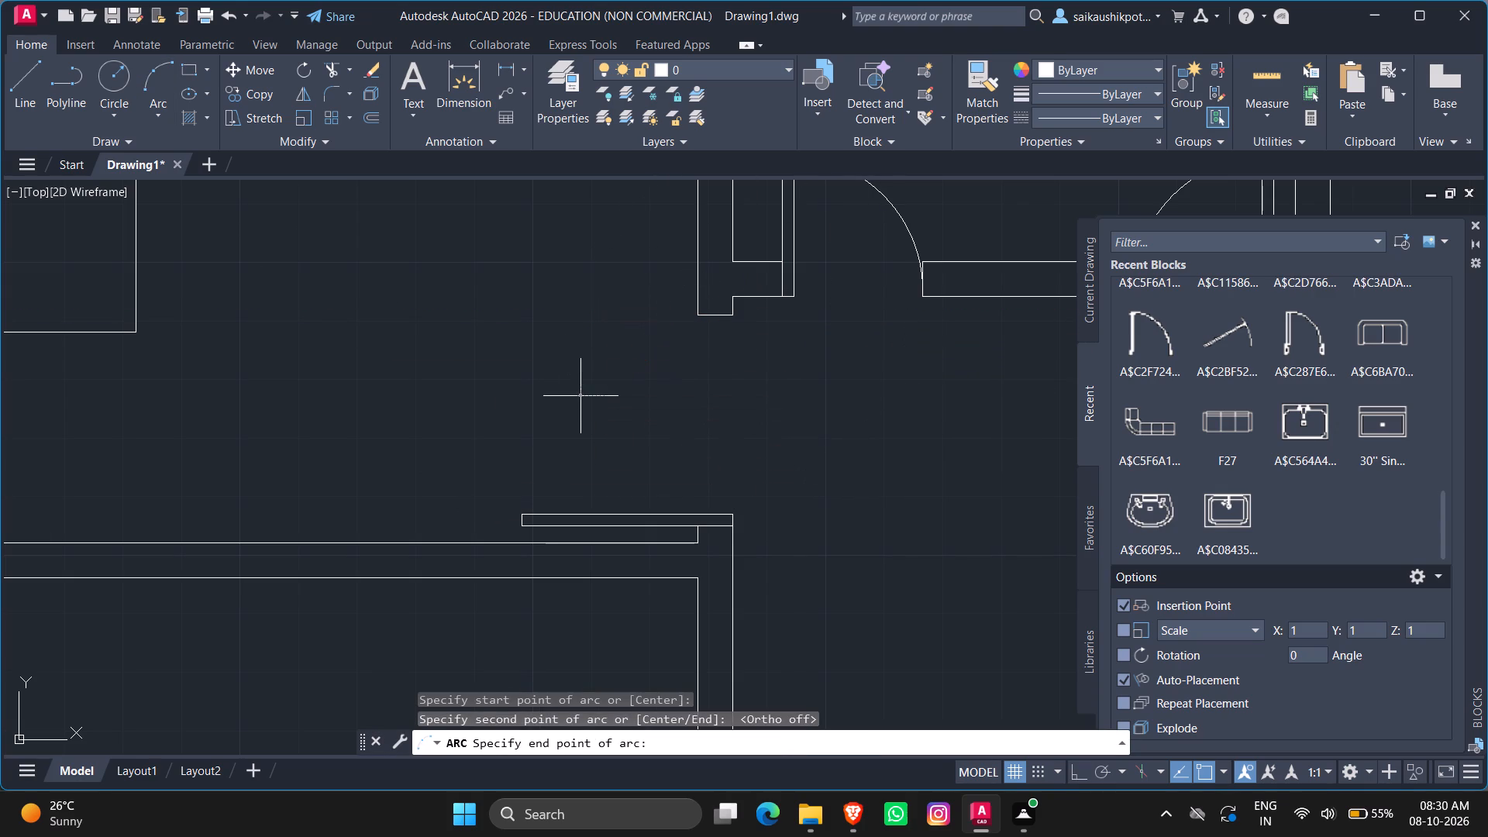
{"action": "left_click", "coordinate": [518, 511]}
Stretch the midpoint of the new swing arc outward so it bulges into a fuller quarter-circle curve.
{"action": "left_click", "coordinate": [624, 433]}
{"action": "left_click", "coordinate": [537, 403]}
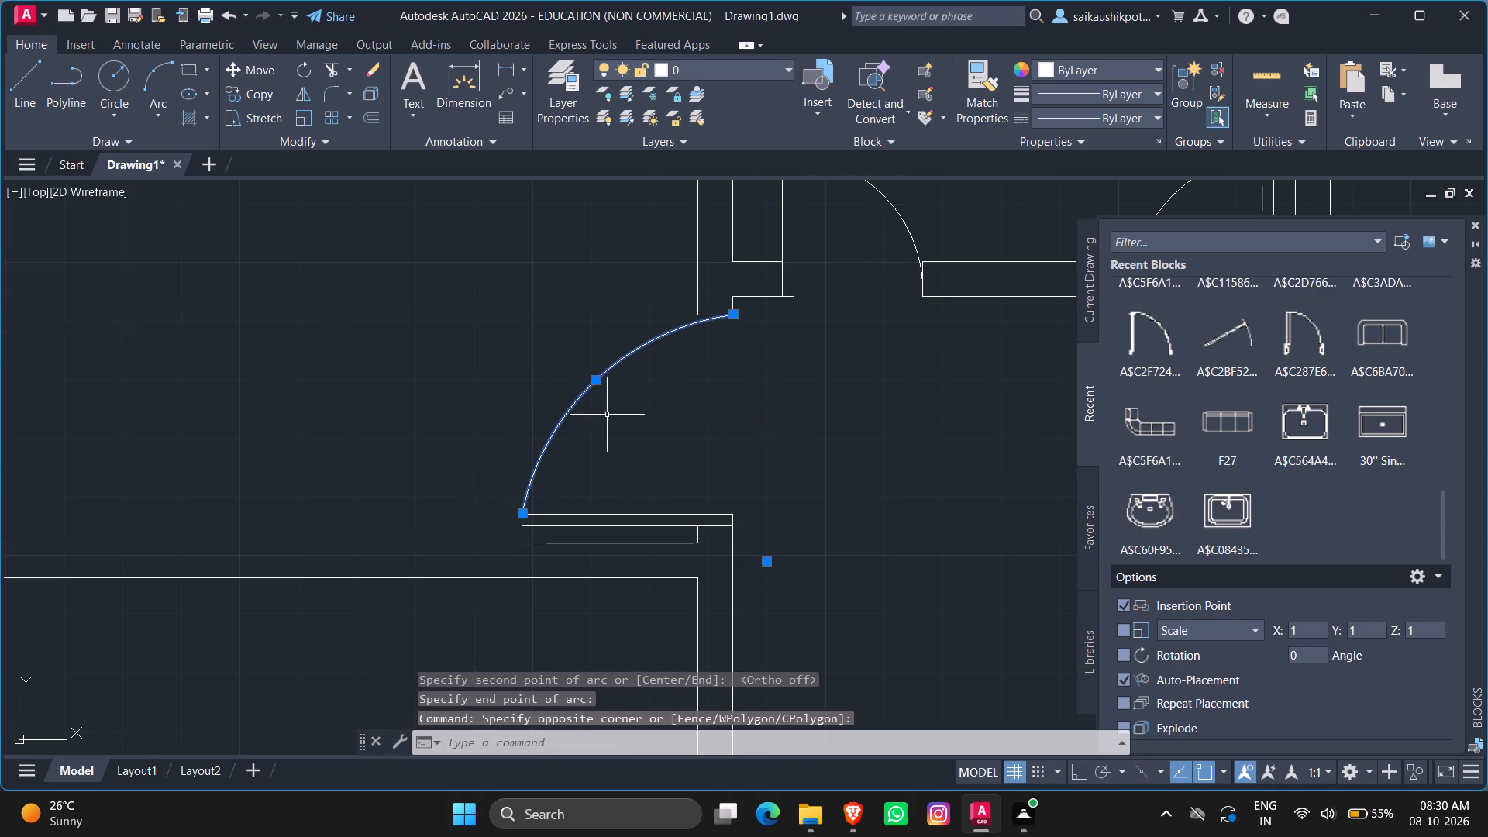
{"action": "left_click", "coordinate": [596, 381]}
{"action": "scroll", "coordinate": [596, 381], "scroll_direction": "up", "scroll_amount": 1}
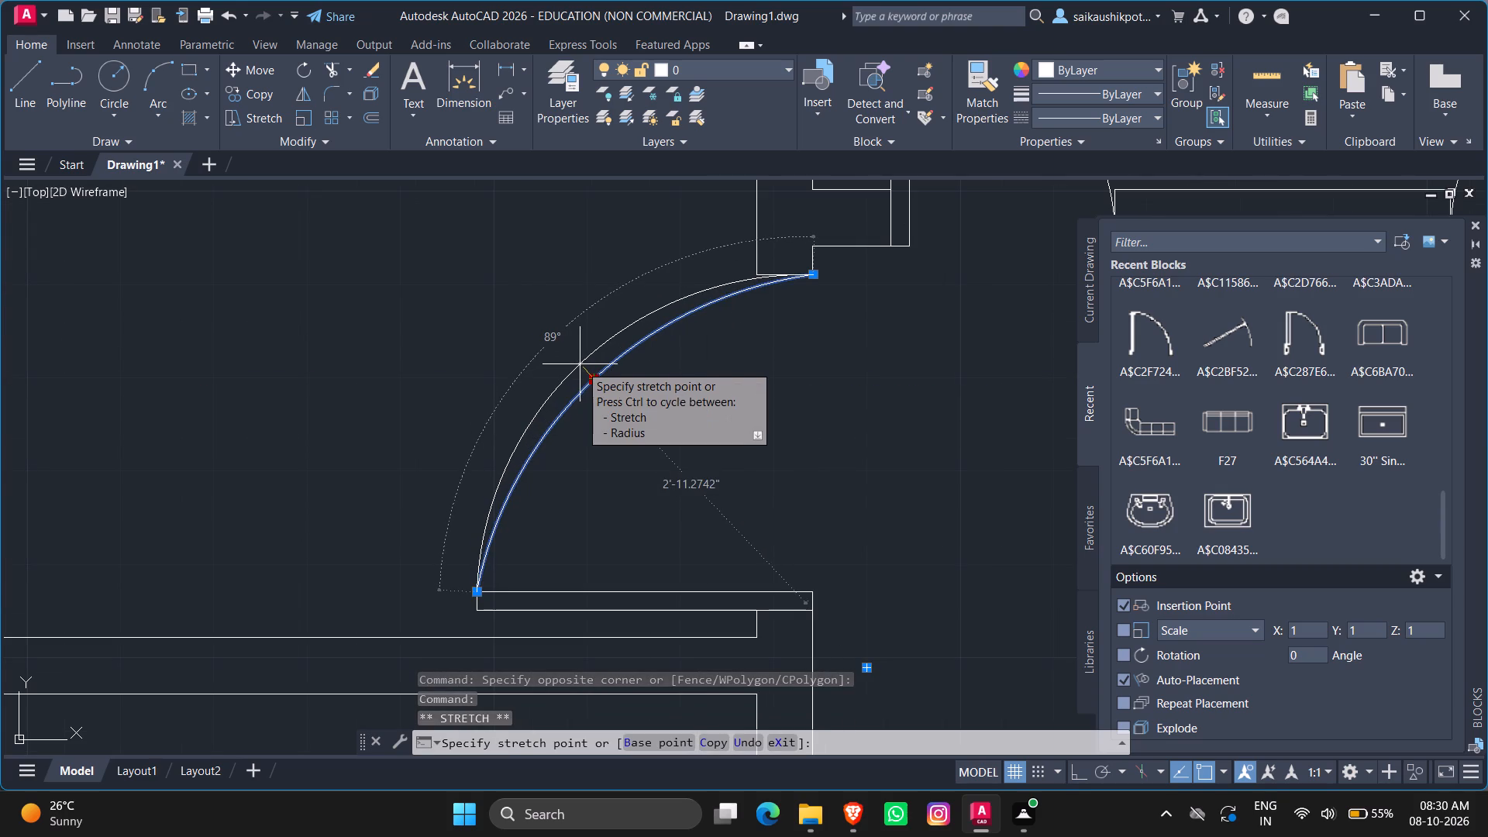
{"action": "left_click", "coordinate": [579, 364]}
{"action": "key", "text": "Escape"}
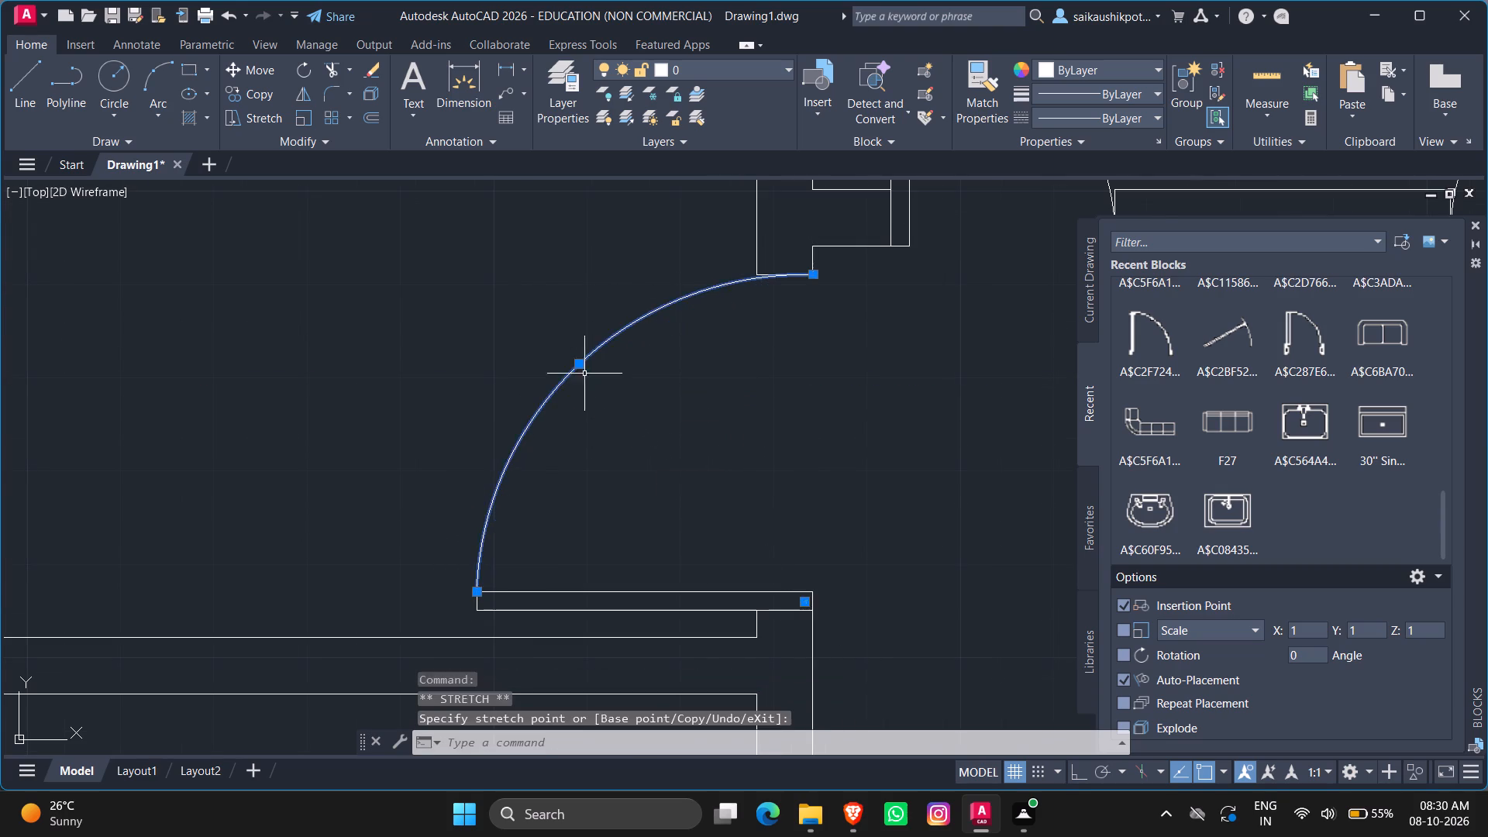
{"action": "scroll", "coordinate": [601, 401], "scroll_direction": "down", "scroll_amount": 3}
{"action": "key", "text": "Escape"}
{"action": "key", "text": "Escape"}
{"action": "key", "text": "Escape"}
{"action": "scroll", "coordinate": [648, 455], "scroll_direction": "down", "scroll_amount": 1}
{"action": "key", "text": "Escape"}
{"action": "key", "text": "Escape"}
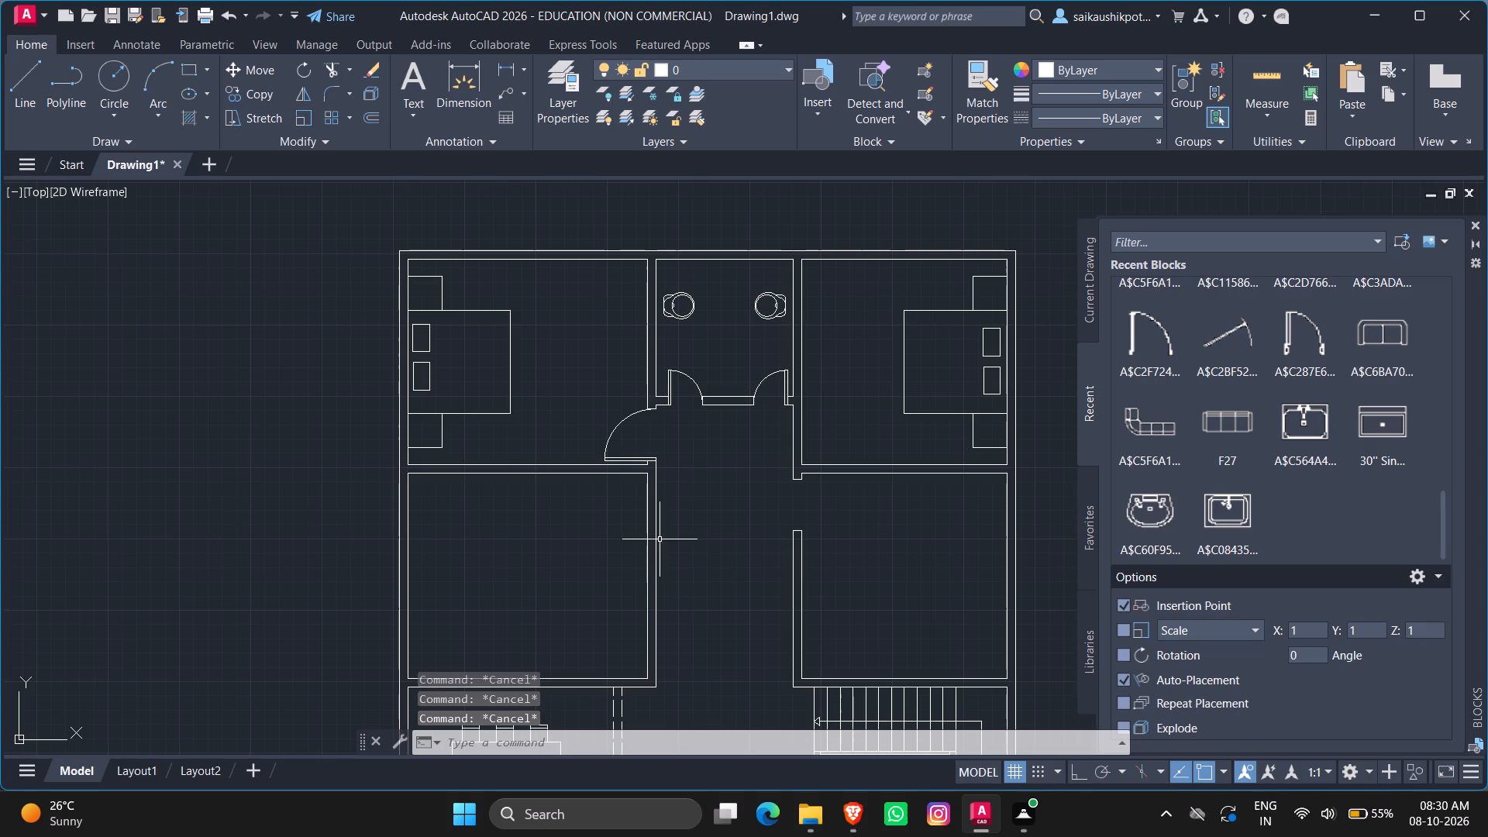
{"action": "key", "text": "Escape"}
{"action": "key", "text": "Escape"}
{"action": "key", "text": "Escape"}
Draw a horizontal line with Ortho on across the lower-left room's corridor-side wall, just below the room's upper corner.
{"action": "scroll", "coordinate": [641, 567], "scroll_direction": "up", "scroll_amount": 1}
{"action": "scroll", "coordinate": [641, 552], "scroll_direction": "down", "scroll_amount": 2}
{"action": "scroll", "coordinate": [591, 539], "scroll_direction": "up", "scroll_amount": 1}
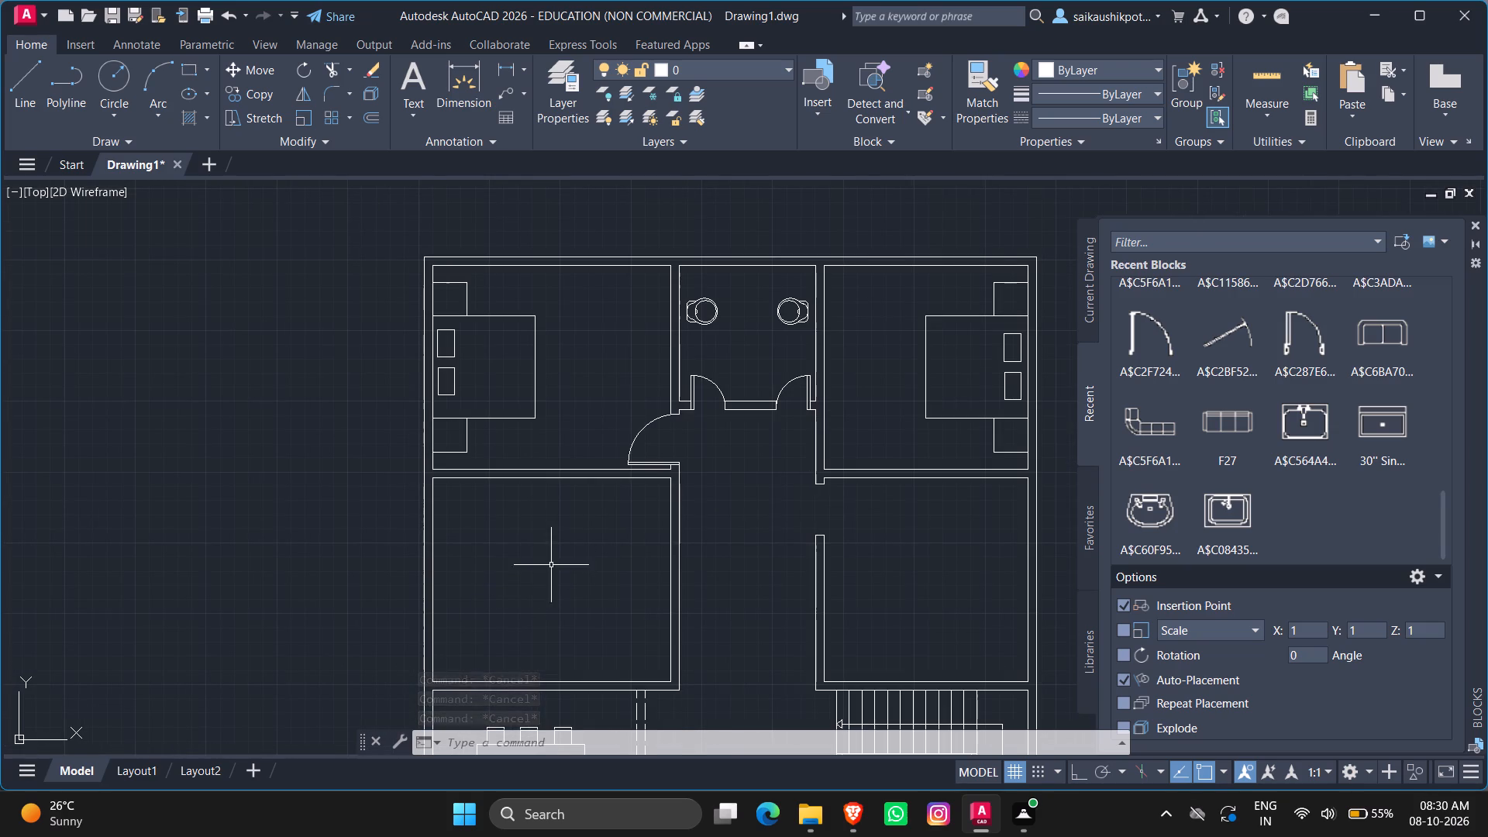
{"action": "scroll", "coordinate": [673, 562], "scroll_direction": "up", "scroll_amount": 2}
{"action": "scroll", "coordinate": [677, 584], "scroll_direction": "down", "scroll_amount": 1}
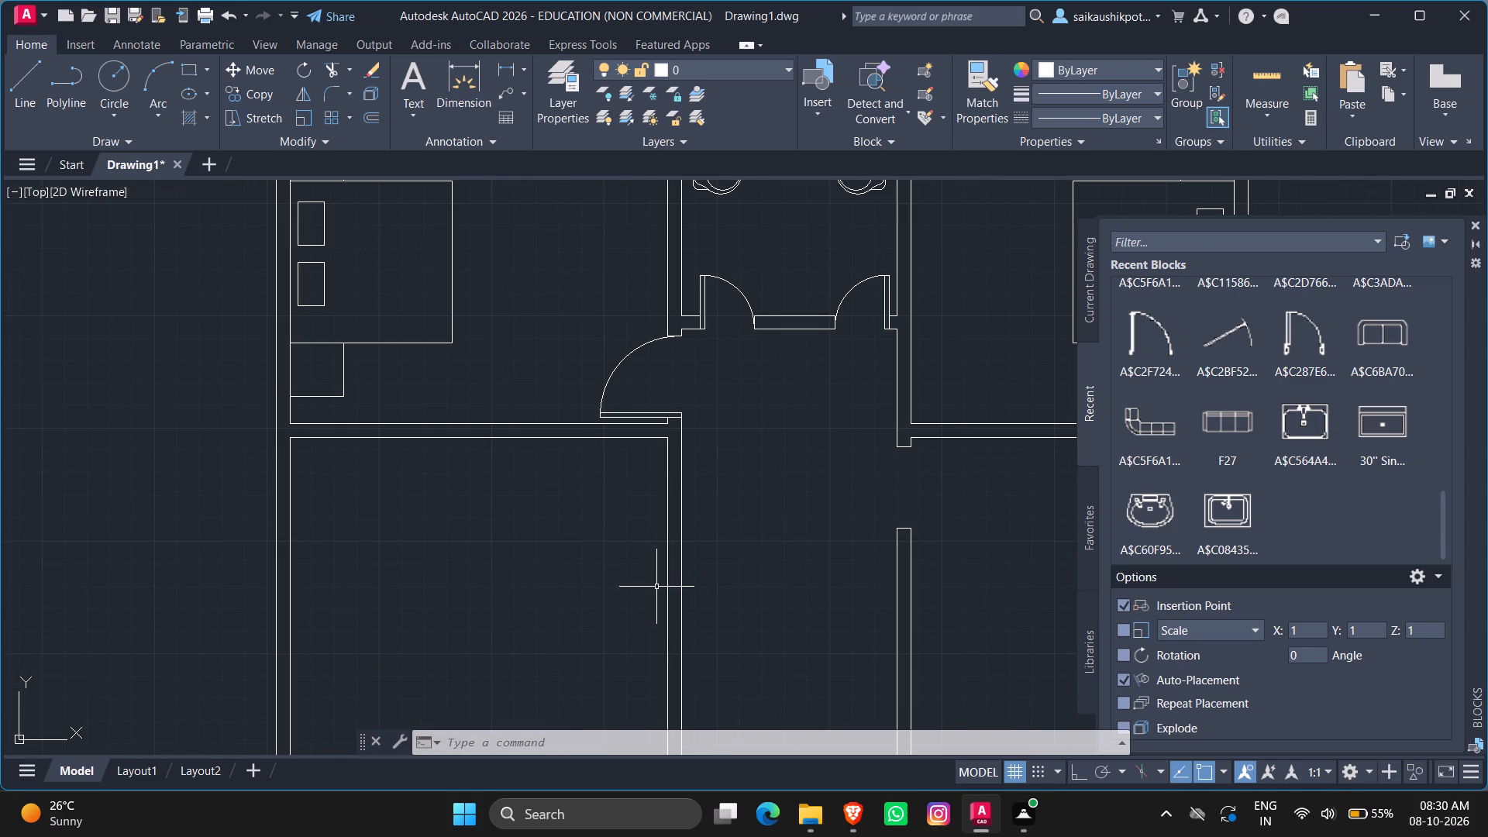
{"action": "scroll", "coordinate": [690, 496], "scroll_direction": "up", "scroll_amount": 1}
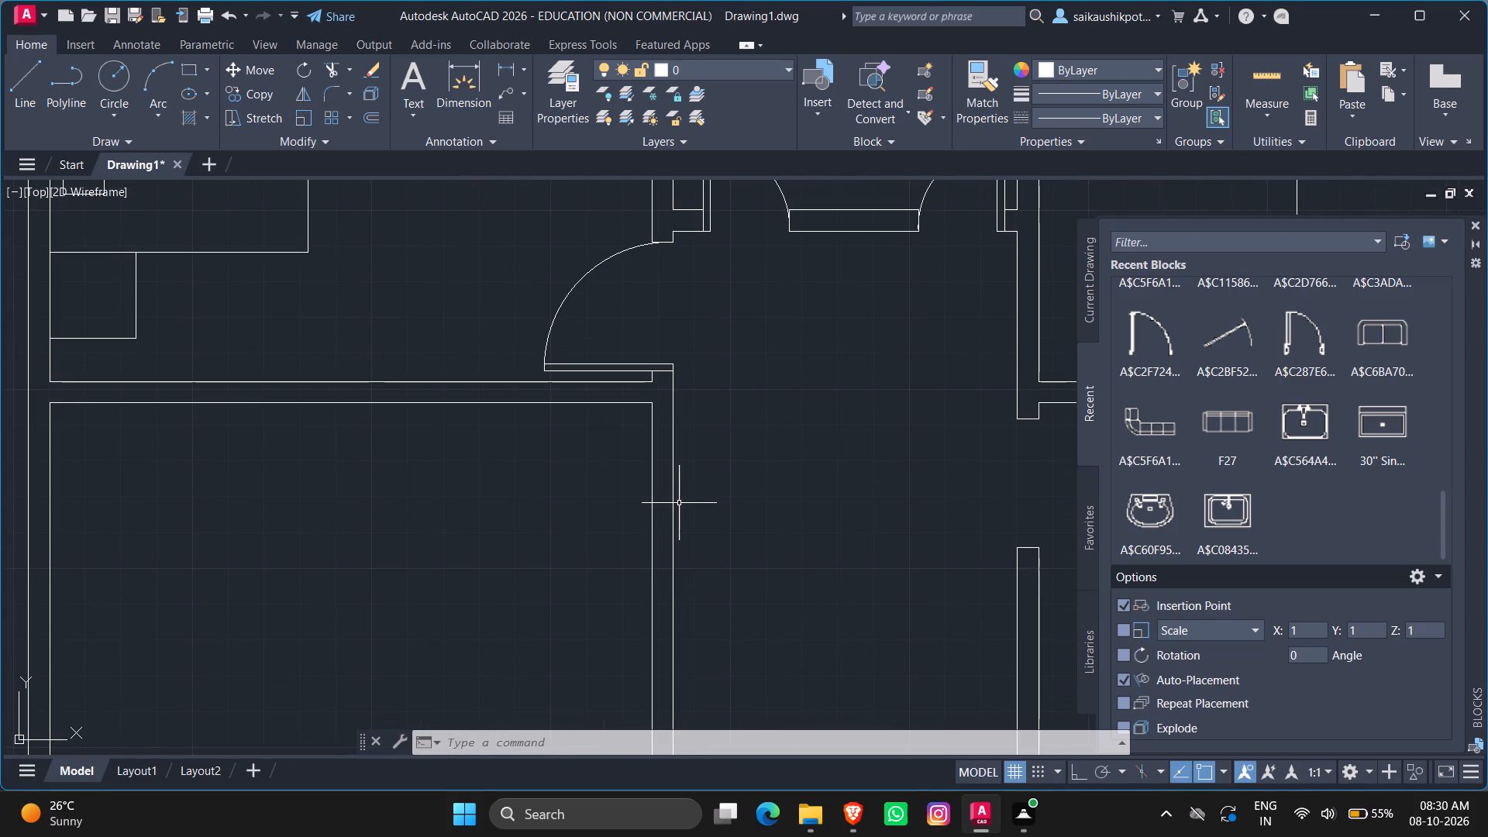
{"action": "key", "text": "l"}
{"action": "key", "text": "Return"}
{"action": "scroll", "coordinate": [624, 446], "scroll_direction": "up", "scroll_amount": 2}
{"action": "left_click", "coordinate": [666, 387]}
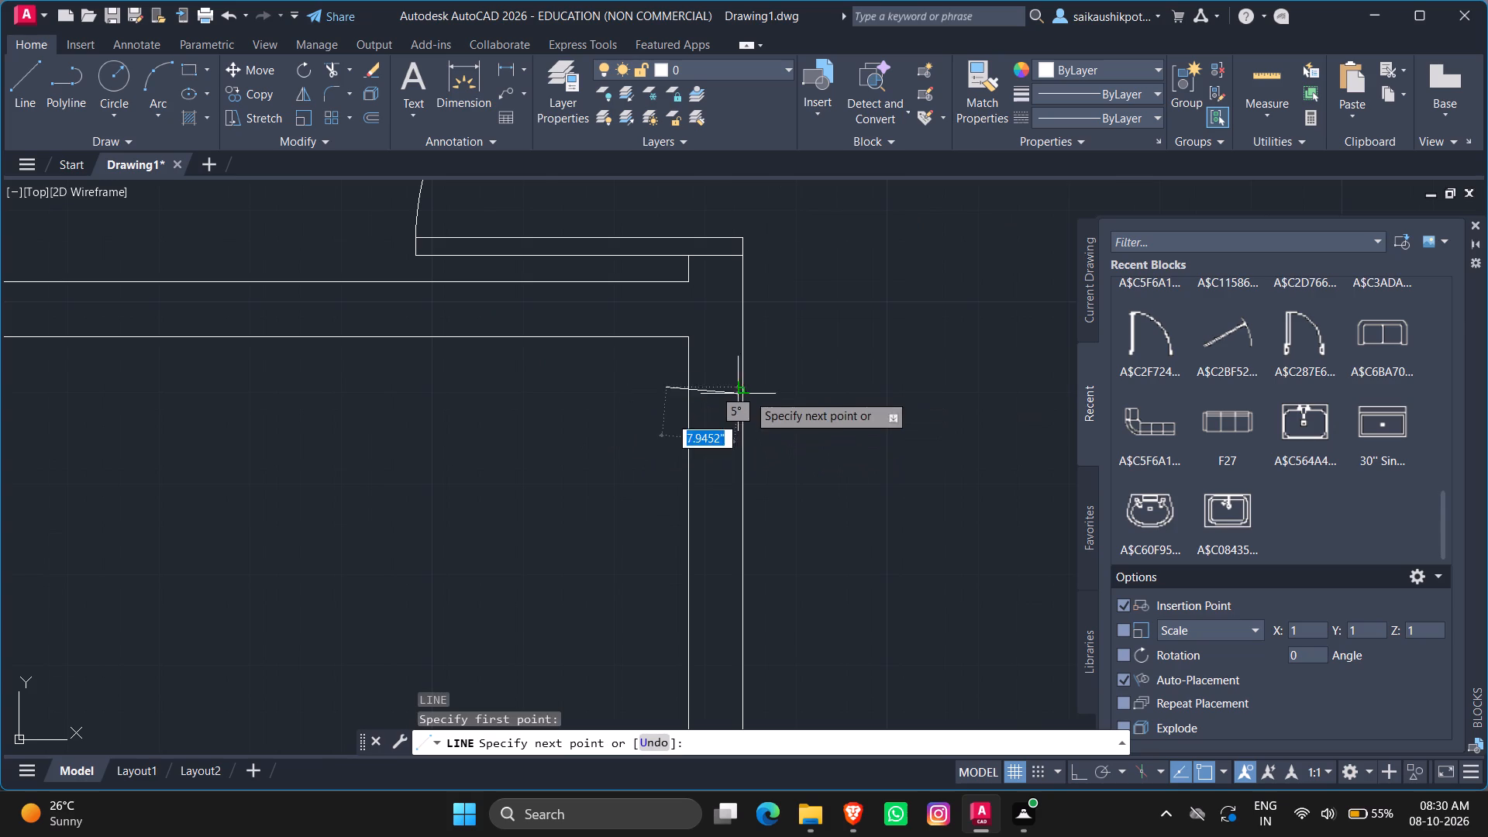
{"action": "key", "text": "F8"}
{"action": "left_click", "coordinate": [807, 390]}
{"action": "key", "text": "Escape"}
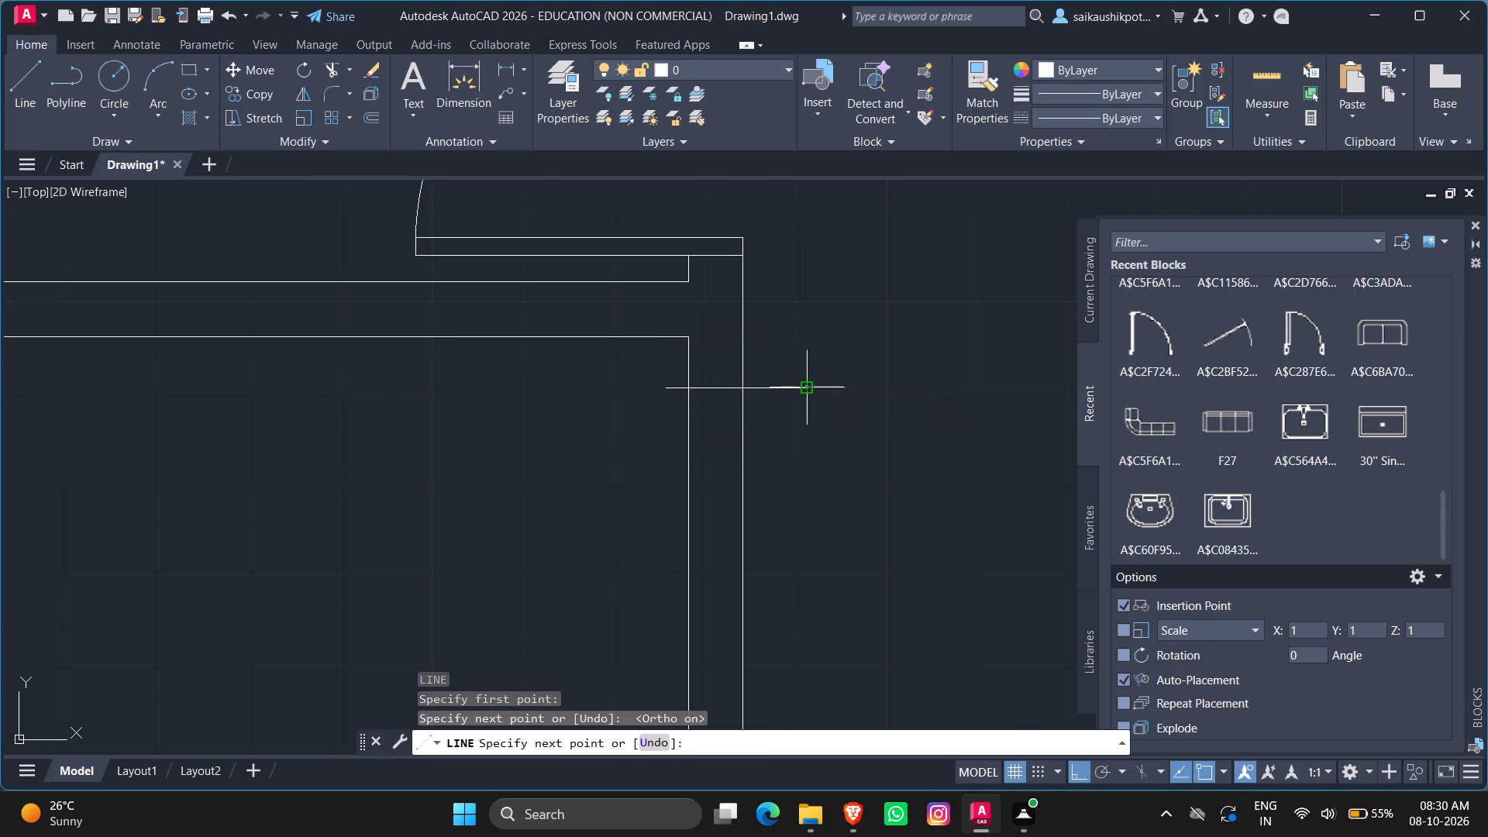
Trim both overhanging ends of the new line back to the two wall faces, leaving a jamb line.
{"action": "type", "text": "TR"}
{"action": "key", "text": "Return"}
{"action": "key", "text": "Return"}
{"action": "left_click", "coordinate": [782, 410]}
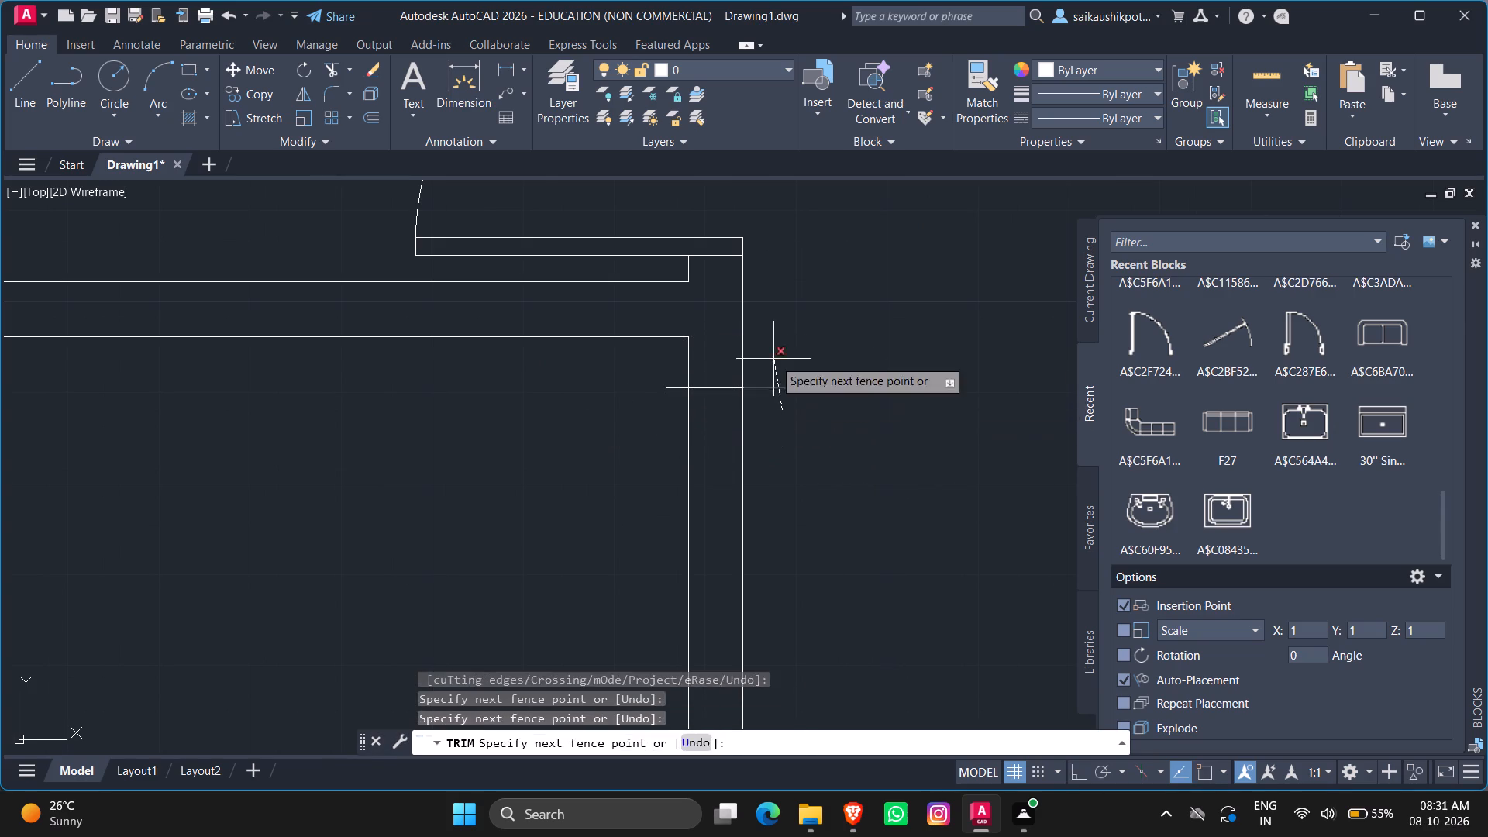
{"action": "left_click", "coordinate": [773, 359]}
{"action": "left_click", "coordinate": [673, 407]}
{"action": "left_click", "coordinate": [670, 370]}
{"action": "key", "text": "Escape"}
{"action": "key", "text": "Escape"}
{"action": "key", "text": "Escape"}
{"action": "key", "text": "Escape"}
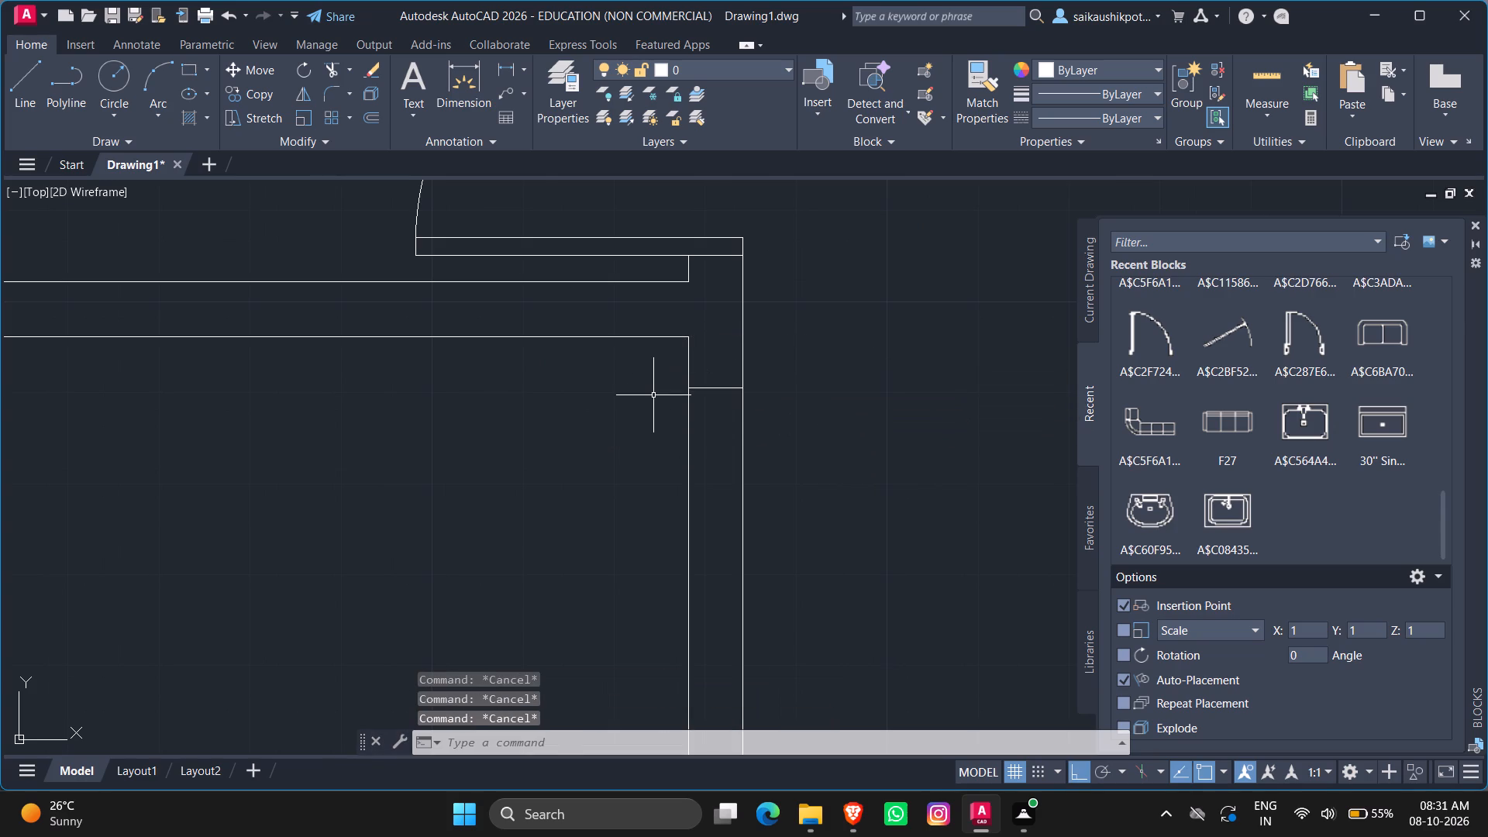
Offset the lower-left room's jamb line 3' downward along the corridor-side wall for the opposite jamb.
{"action": "key", "text": "o"}
{"action": "key", "text": "Return"}
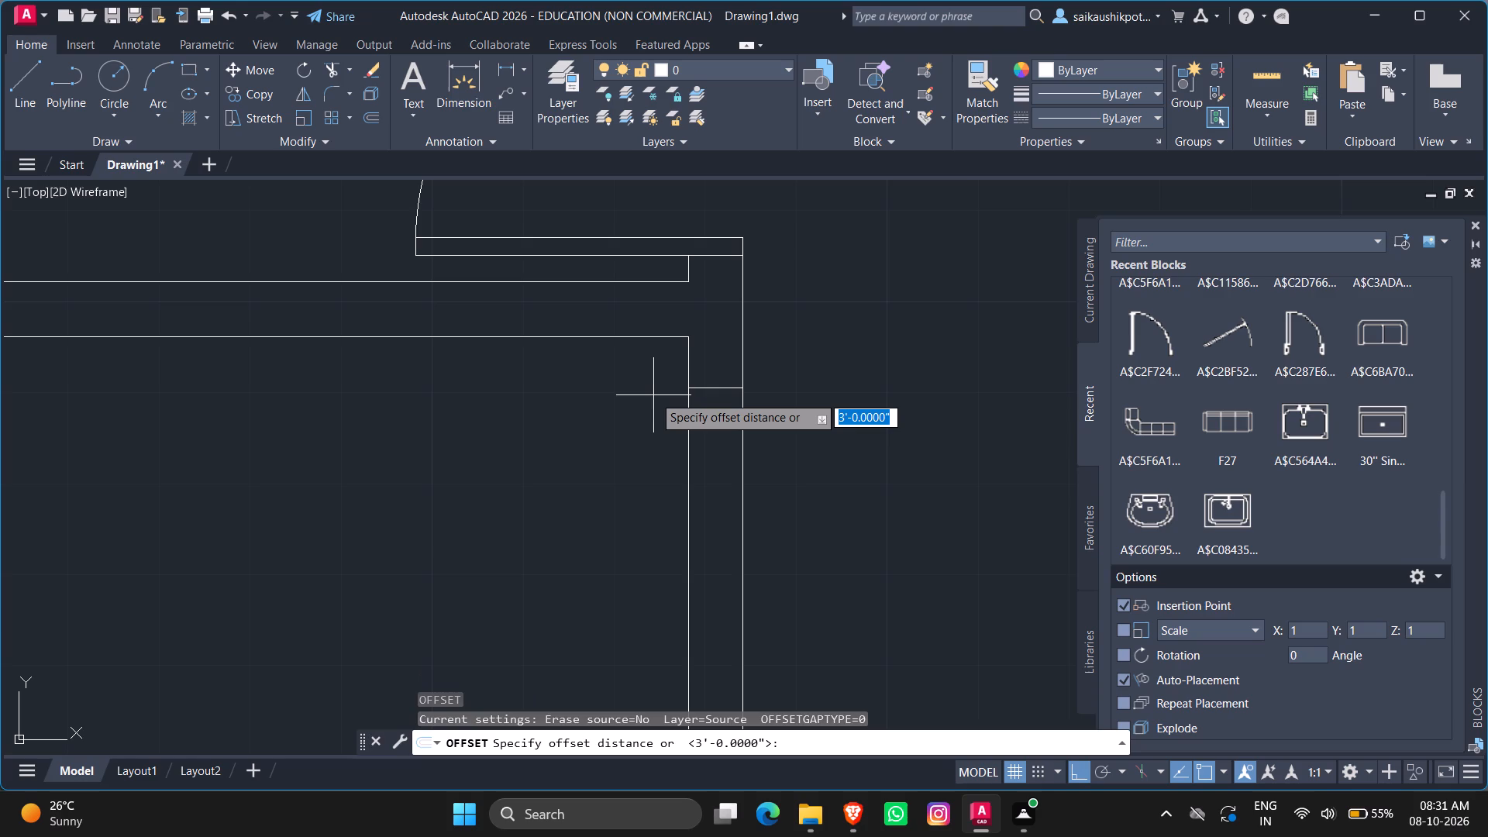
{"action": "type", "text": "3'"}
{"action": "key", "text": "Return"}
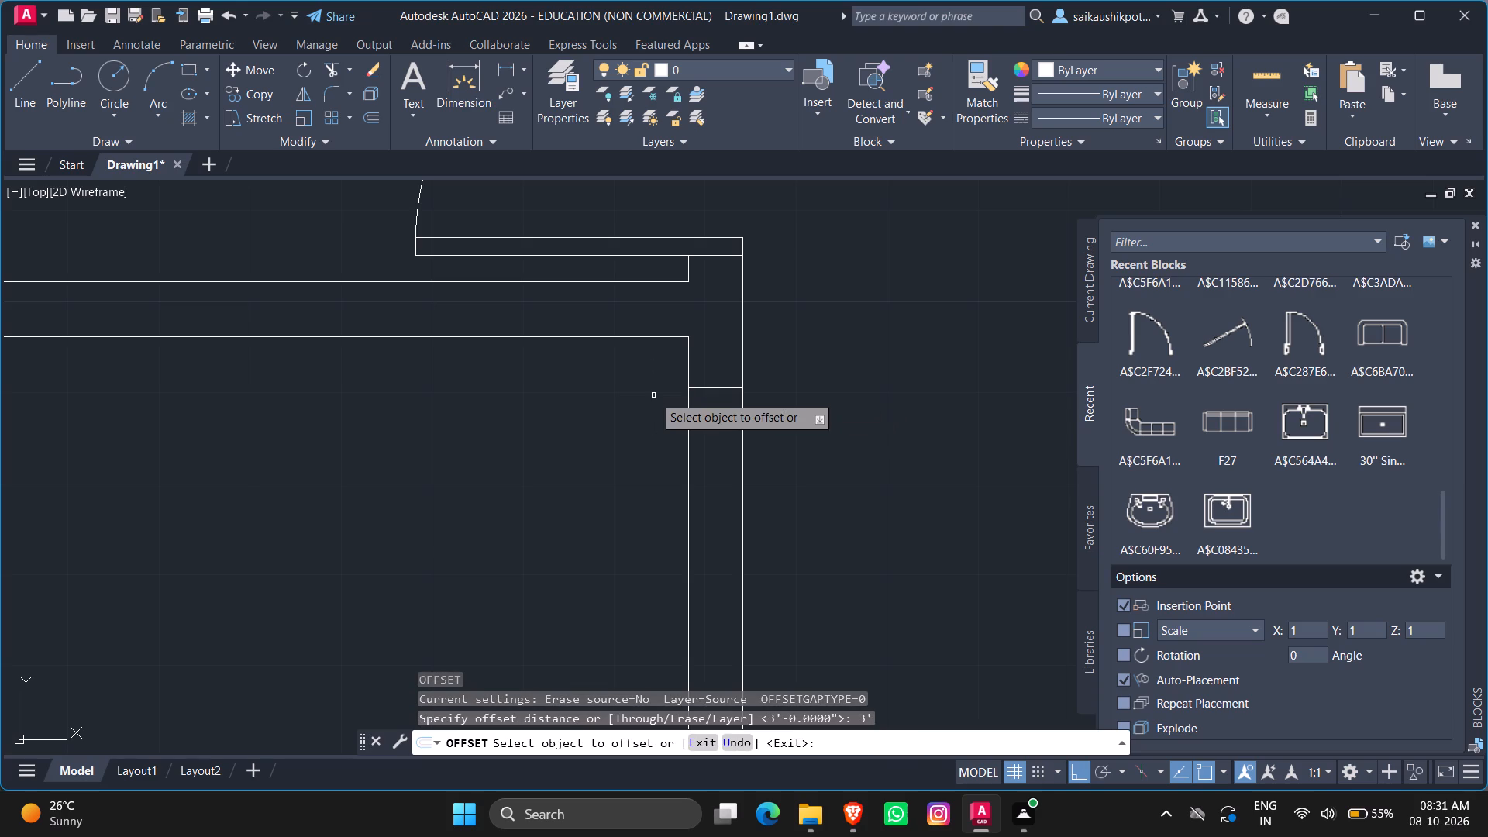
{"action": "left_click", "coordinate": [717, 388]}
{"action": "left_click", "coordinate": [704, 480]}
{"action": "scroll", "coordinate": [704, 480], "scroll_direction": "down", "scroll_amount": 2}
{"action": "key", "text": "Escape"}
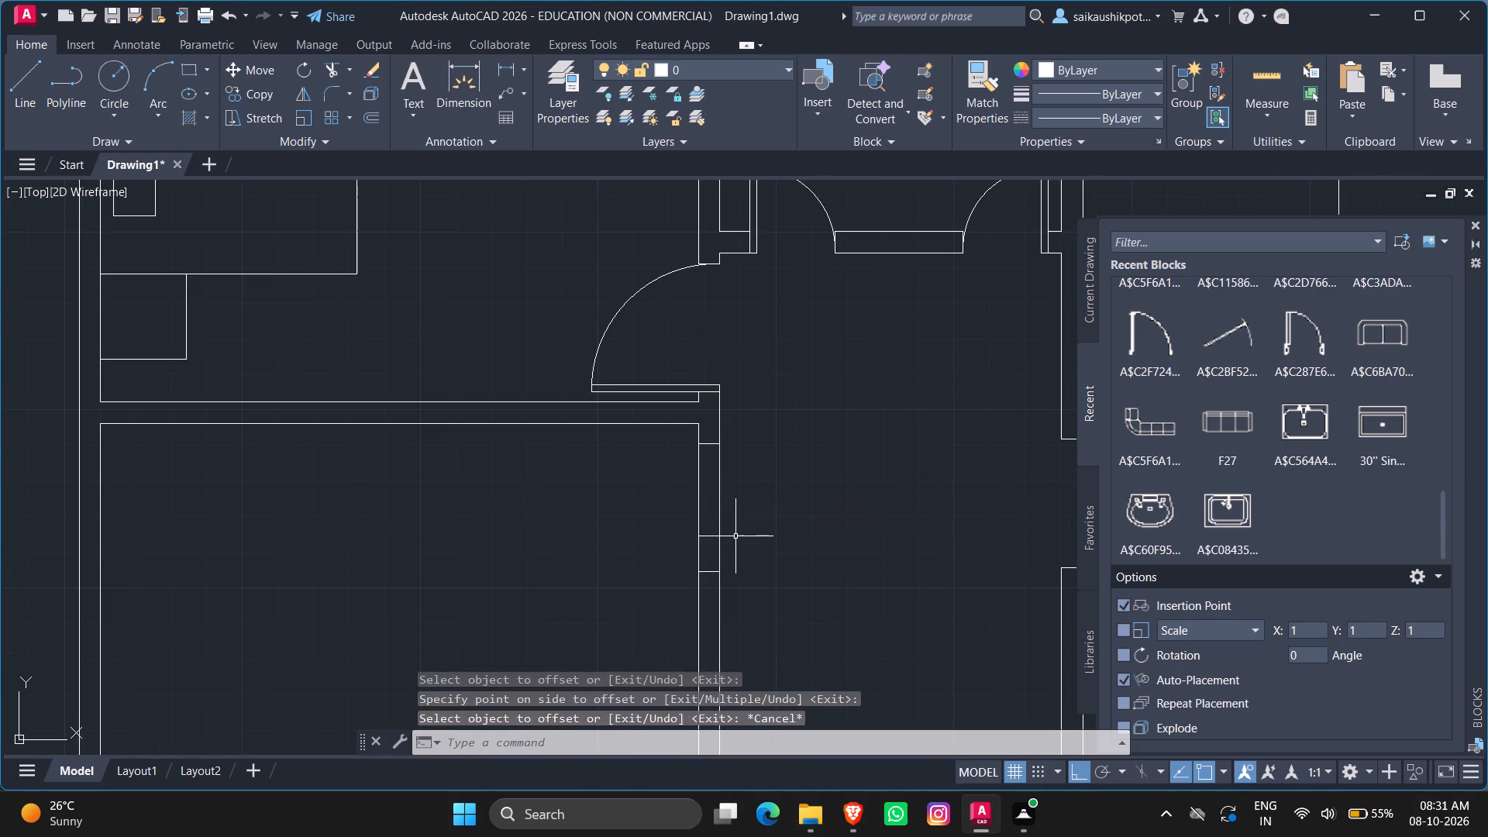
{"action": "key", "text": "Escape"}
Trim both wall faces between the two jamb lines to open the lower-left room's doorway.
{"action": "type", "text": "TR"}
{"action": "key", "text": "Return"}
{"action": "key", "text": "Return"}
{"action": "left_click", "coordinate": [755, 504]}
{"action": "left_click", "coordinate": [660, 514]}
{"action": "key", "text": "Escape"}
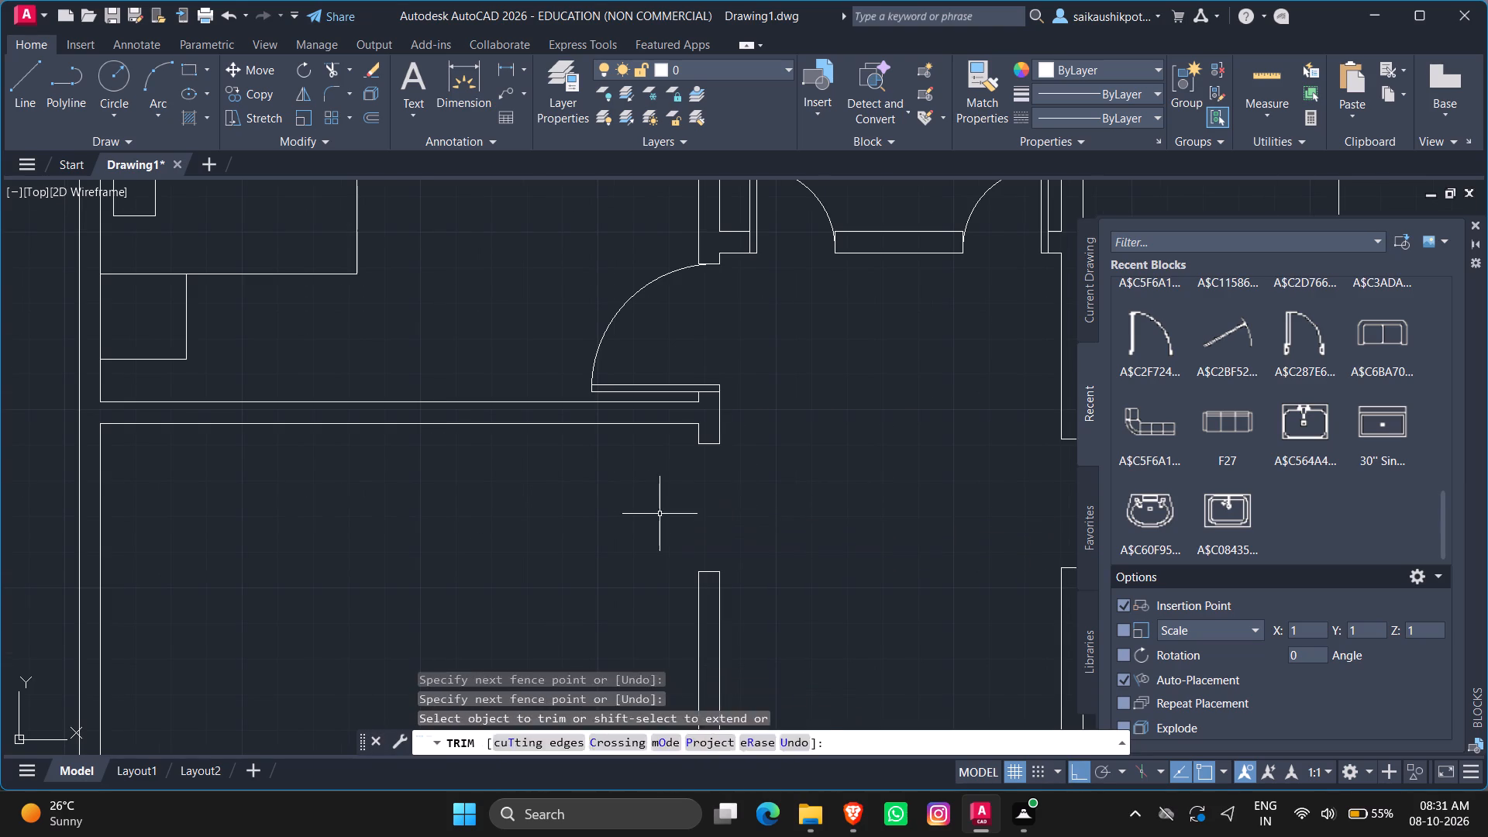
{"action": "key", "text": "Escape"}
{"action": "key", "text": "Escape"}
{"action": "key", "text": "Escape"}
{"action": "key", "text": "Escape"}
{"action": "key", "text": "Escape"}
{"action": "key", "text": "Escape"}
{"action": "key", "text": "Escape"}
{"action": "key", "text": "Escape"}
{"action": "key", "text": "Escape"}
{"action": "key", "text": "Escape"}
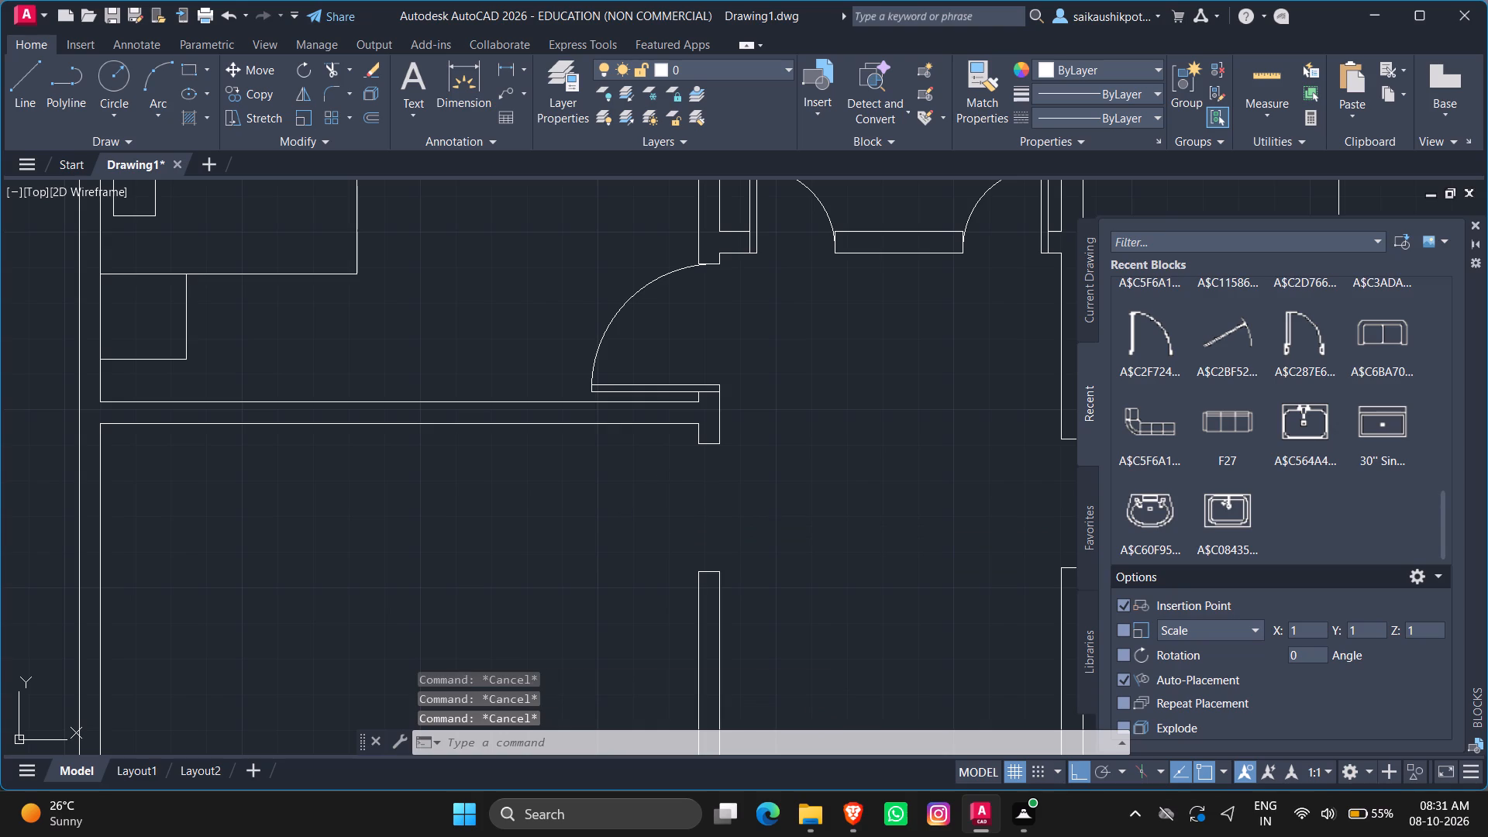
Draw a 3' by 2" door leaf with lines from the upper jamb's corridor-side corner, extending into the lower-left room.
{"action": "key", "text": "semicolon"}
{"action": "key", "text": "Escape"}
{"action": "key", "text": "Escape"}
{"action": "key", "text": "Escape"}
{"action": "key", "text": "l"}
{"action": "key", "text": "Return"}
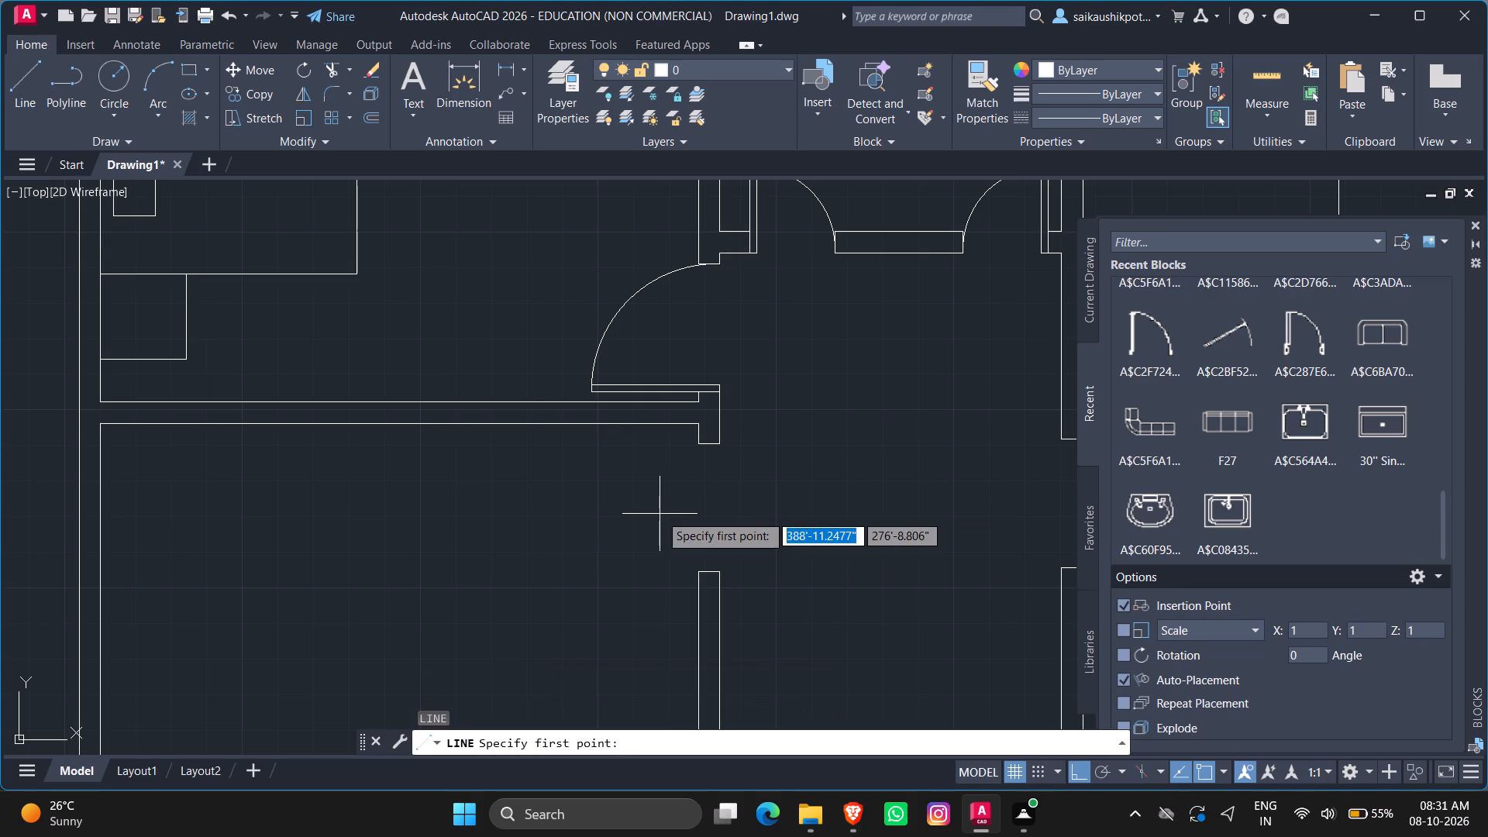
{"action": "left_click", "coordinate": [719, 445]}
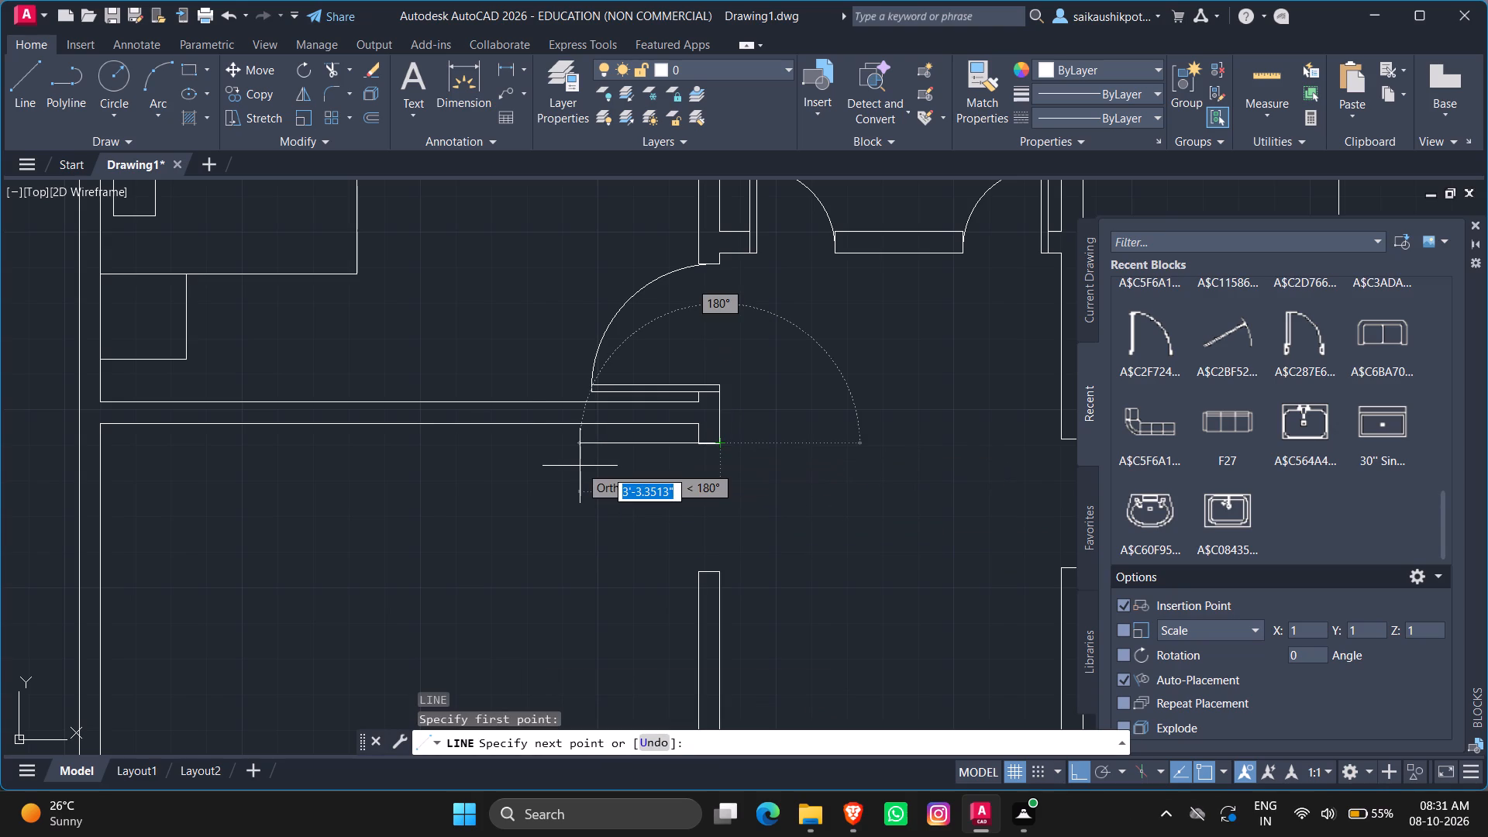
{"action": "key", "text": "3"}
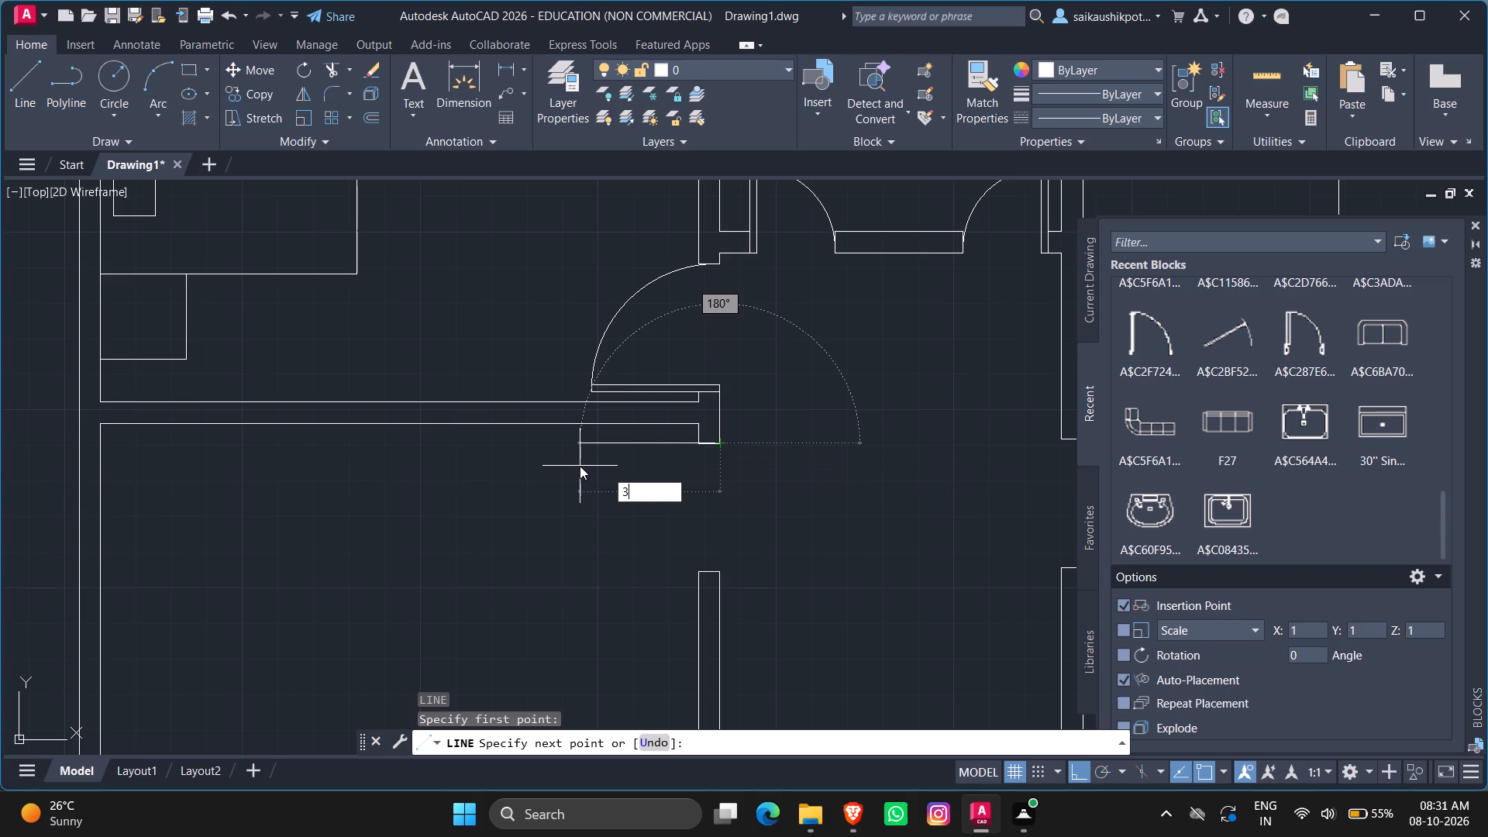
{"action": "key", "text": "apostrophe"}
{"action": "key", "text": "Return"}
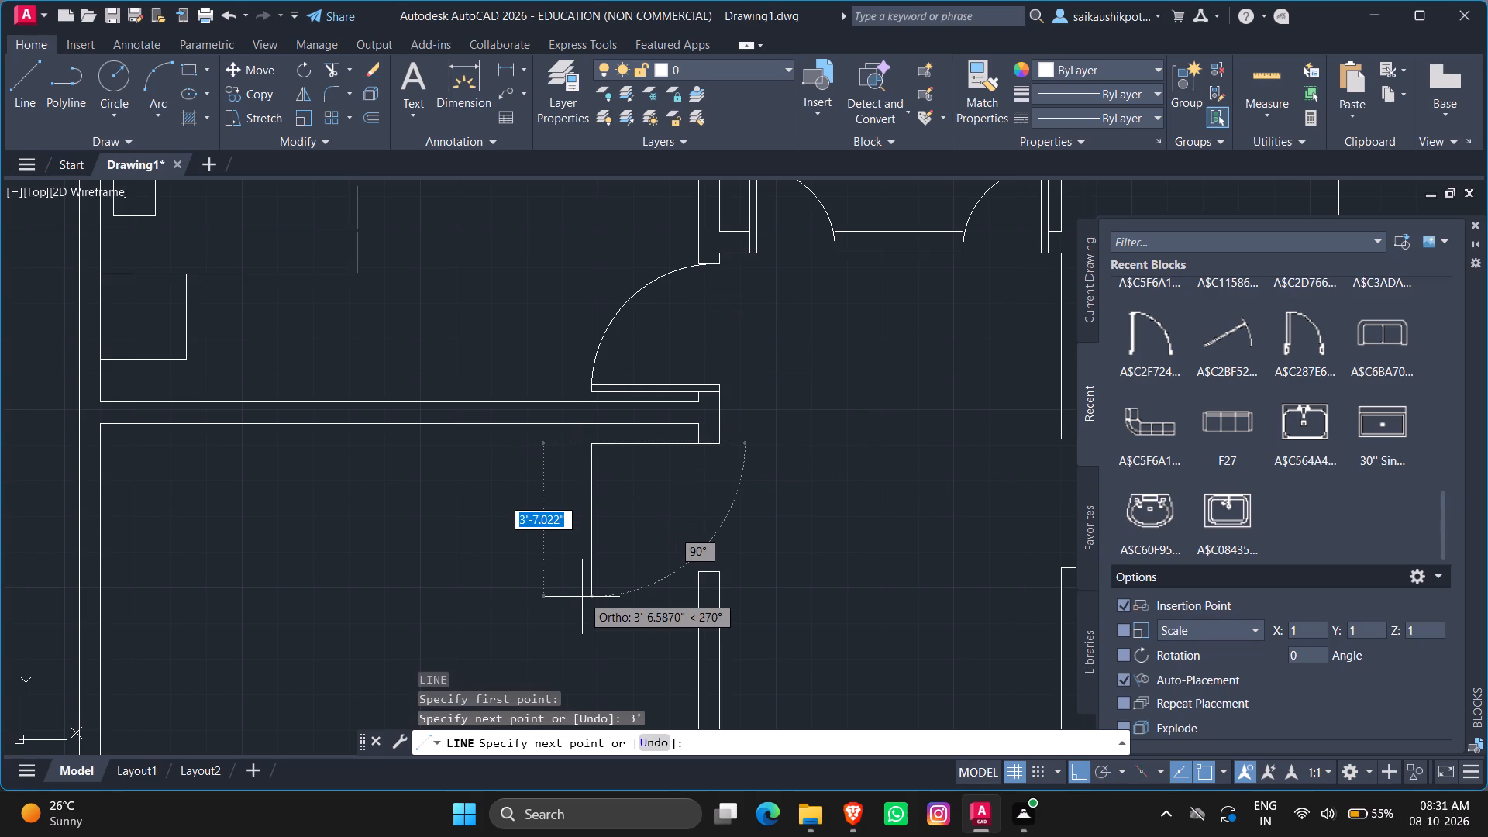
{"action": "type", "text": "2\""}
{"action": "key", "text": "Return"}
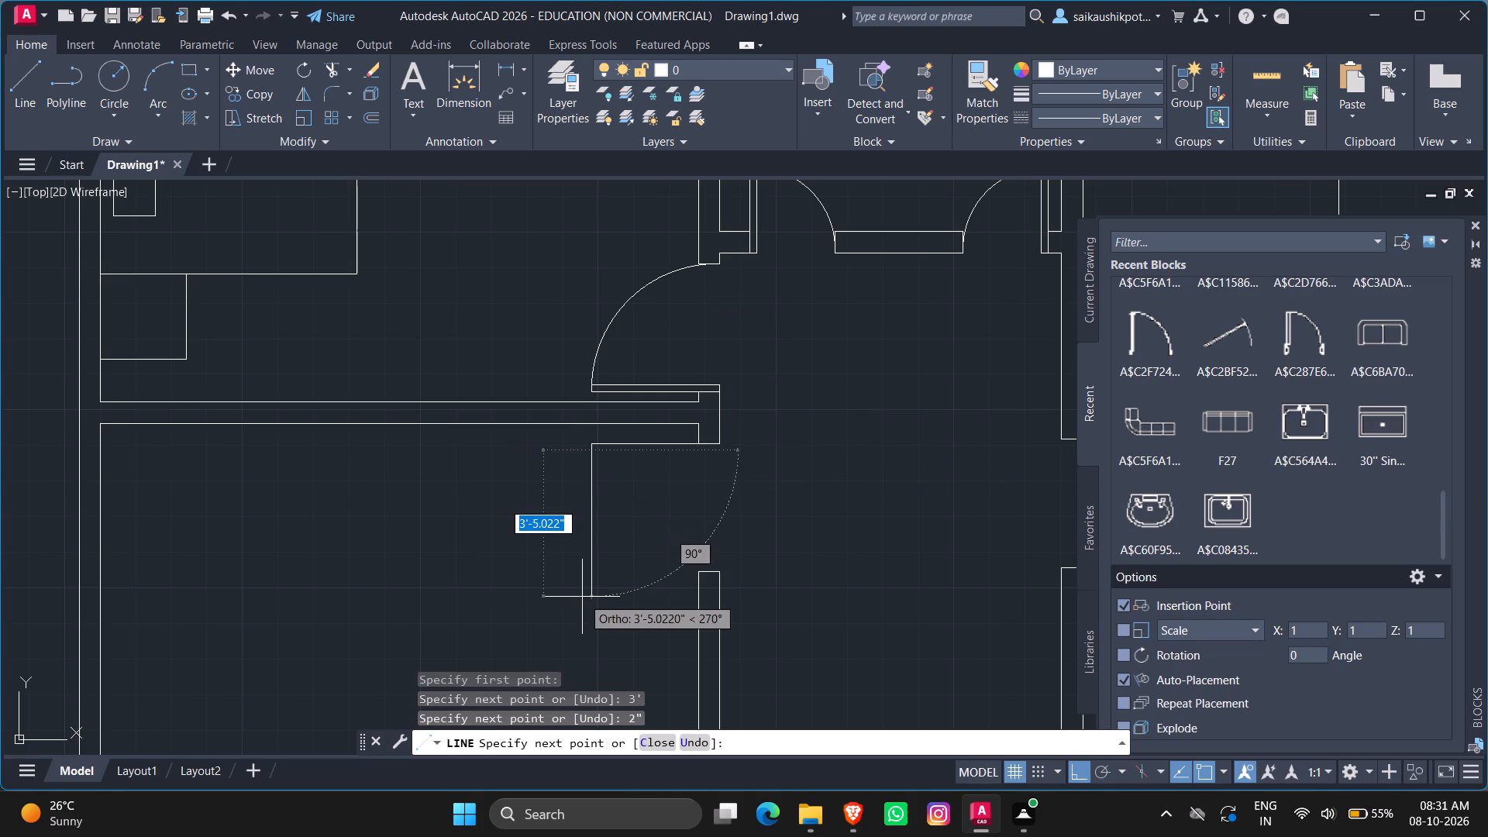
{"action": "type", "text": "3'"}
{"action": "key", "text": "Return"}
{"action": "scroll", "coordinate": [785, 483], "scroll_direction": "up", "scroll_amount": 2}
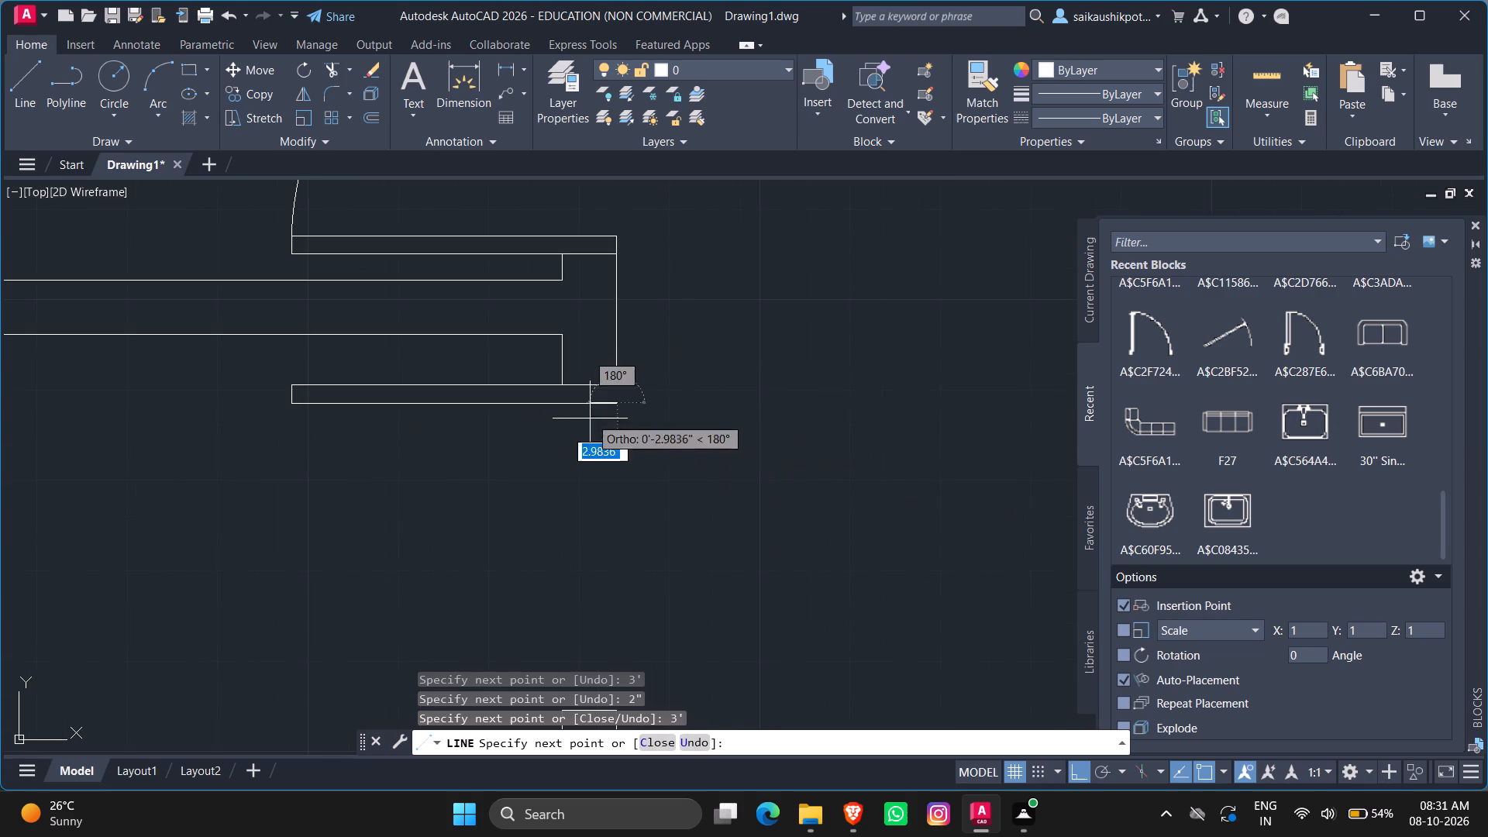
{"action": "scroll", "coordinate": [604, 387], "scroll_direction": "up", "scroll_amount": 2}
{"action": "left_click", "coordinate": [629, 379]}
{"action": "key", "text": "Escape"}
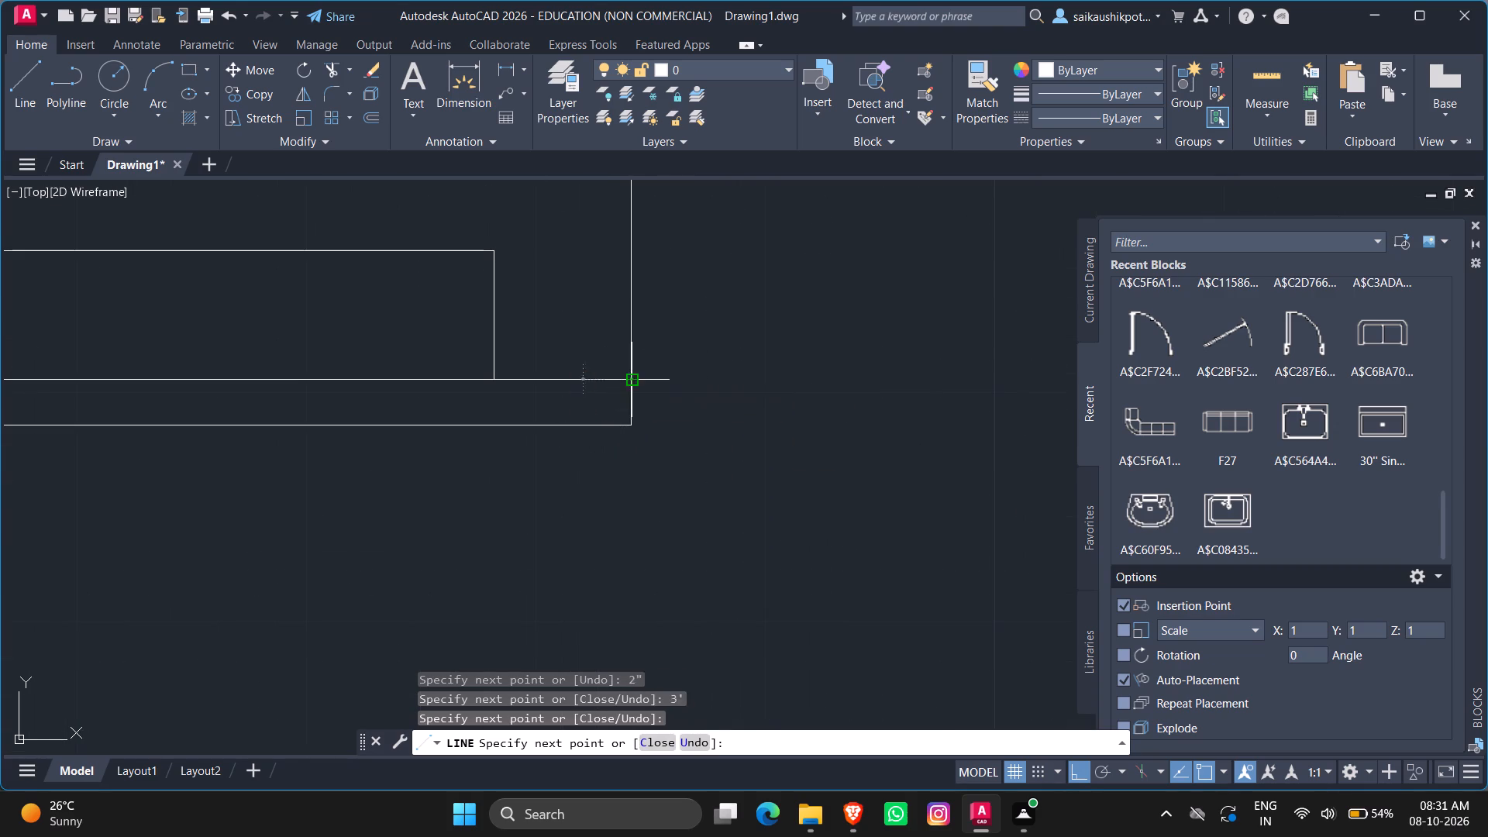
{"action": "scroll", "coordinate": [749, 492], "scroll_direction": "down", "scroll_amount": 4}
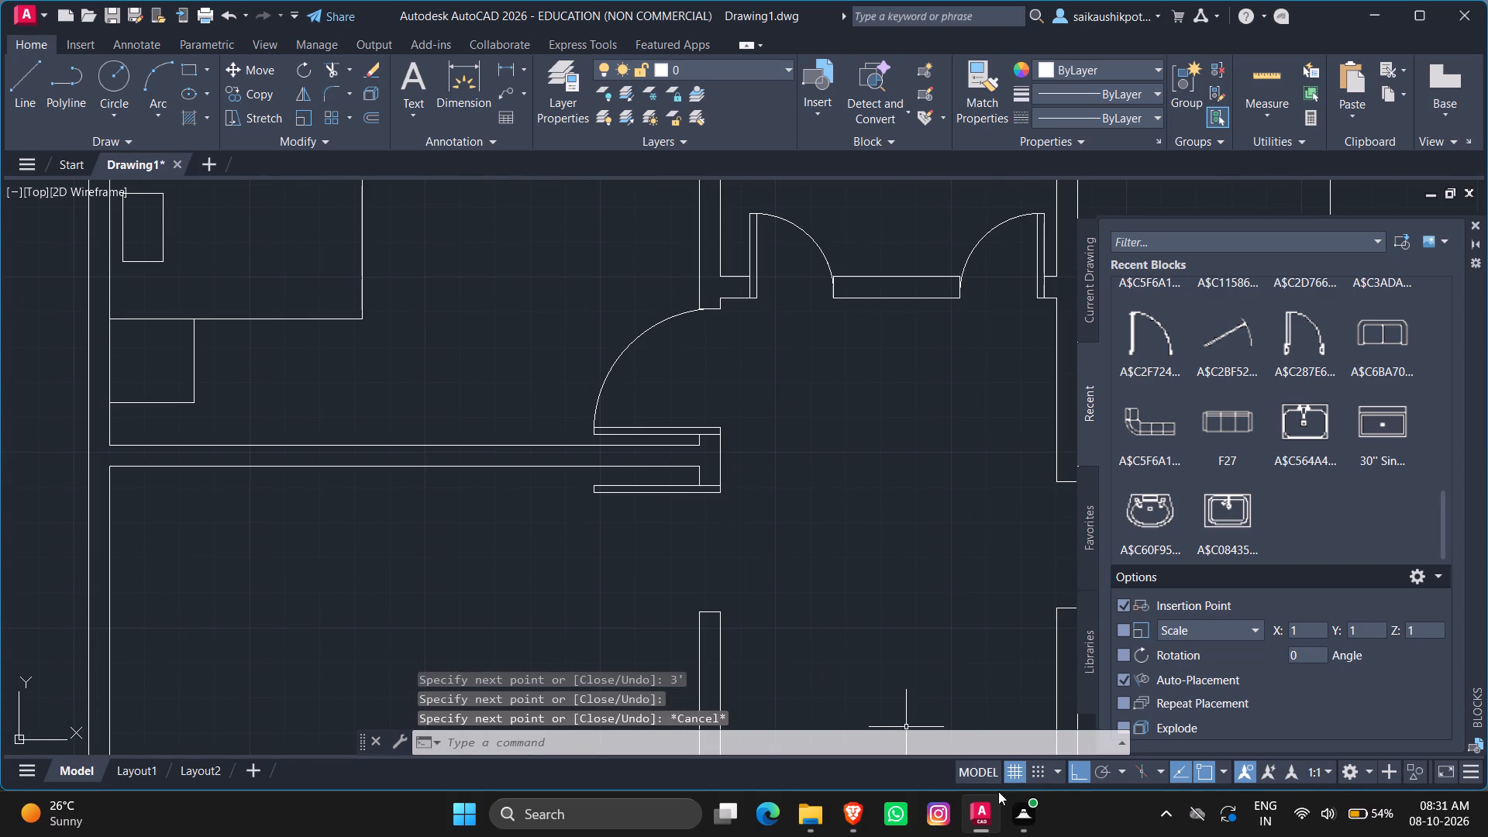
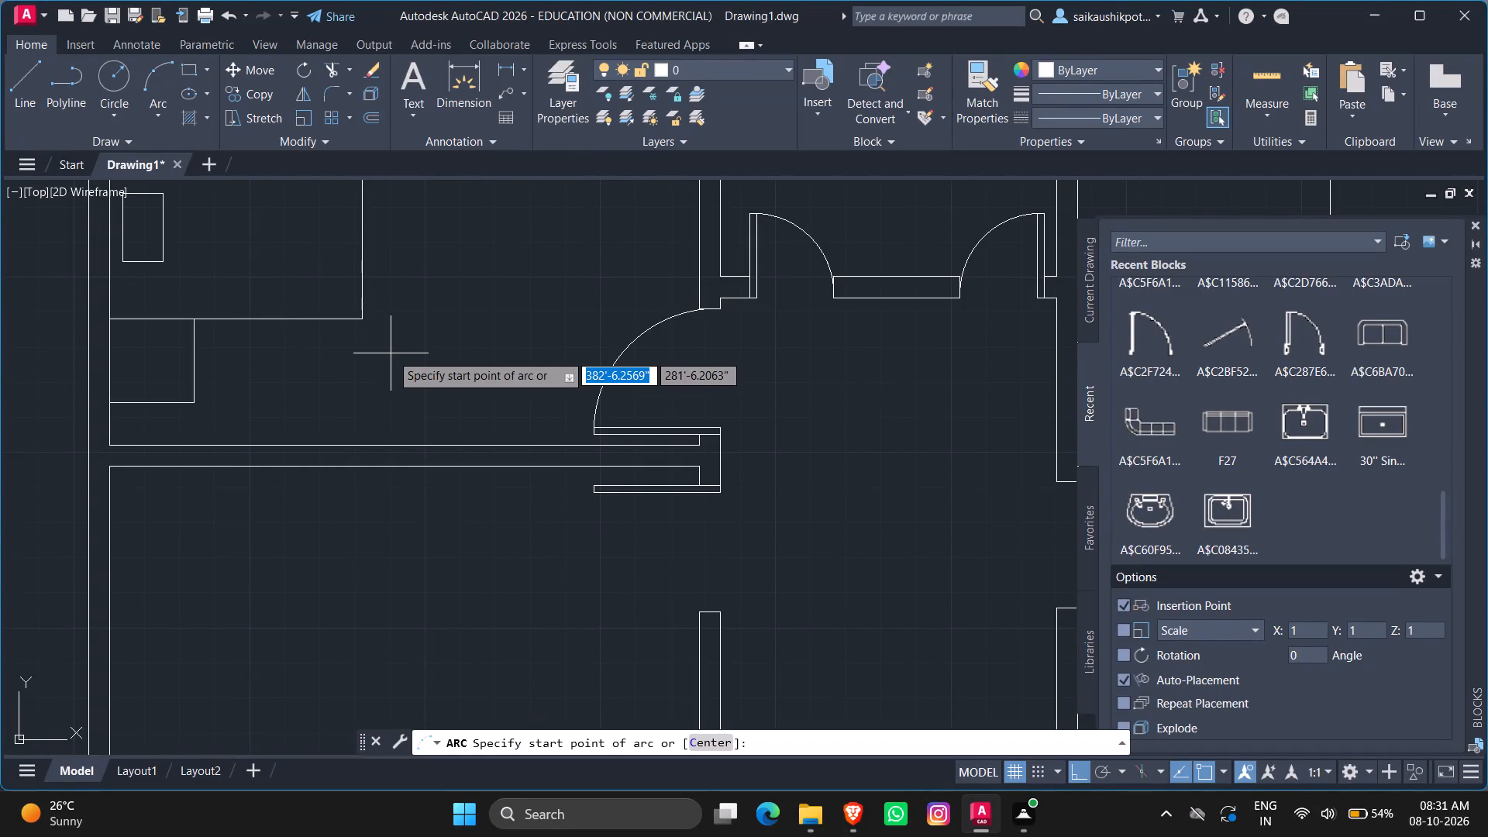
Draw a three-point swing arc from the lower jamb's corridor-side corner to the free end of the lower-left room's door leaf.
{"action": "key", "text": "F8"}
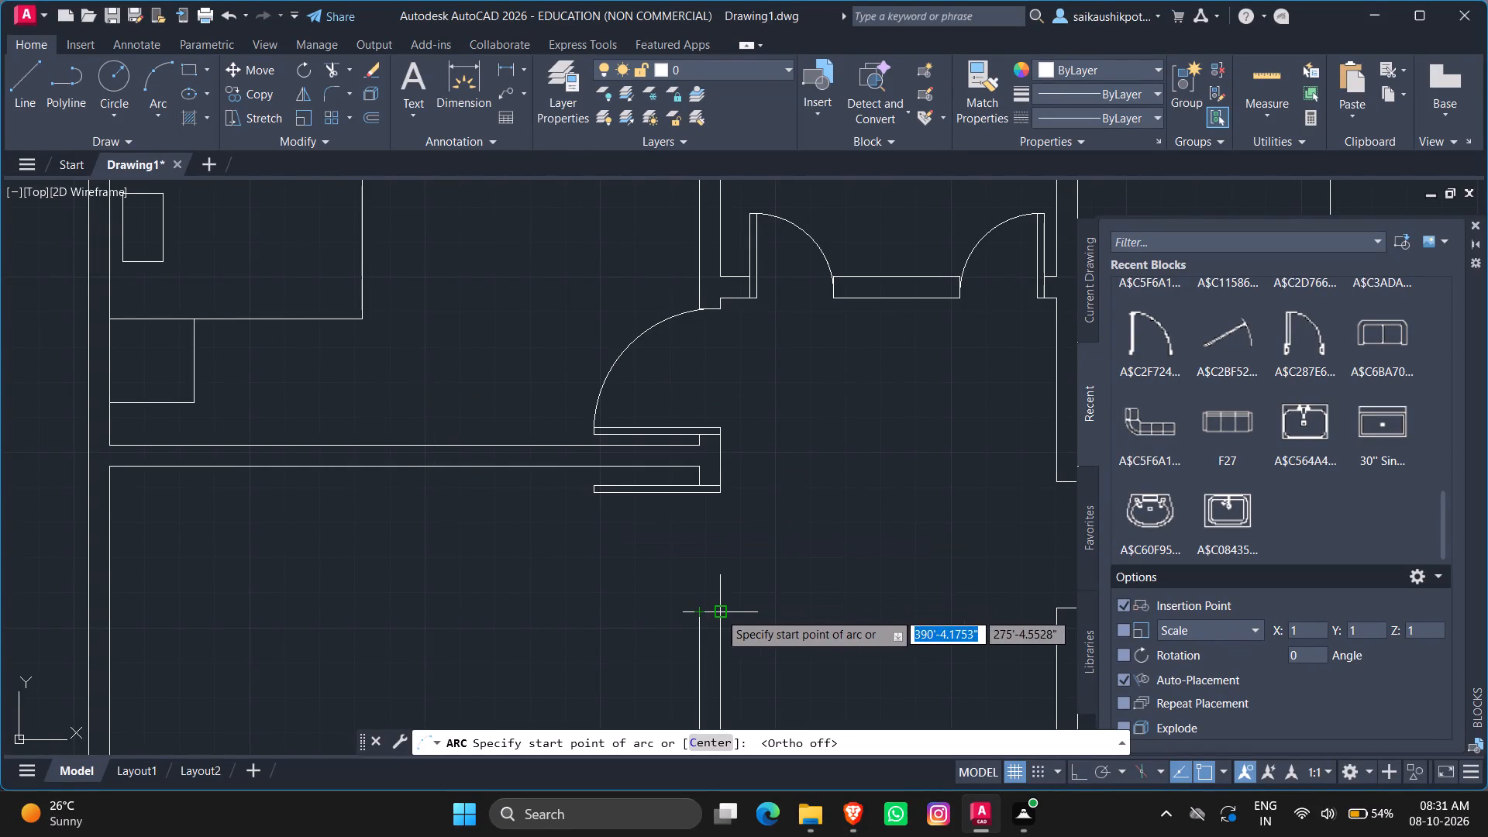
{"action": "left_click", "coordinate": [721, 614]}
{"action": "left_click", "coordinate": [648, 564]}
{"action": "left_click", "coordinate": [591, 494]}
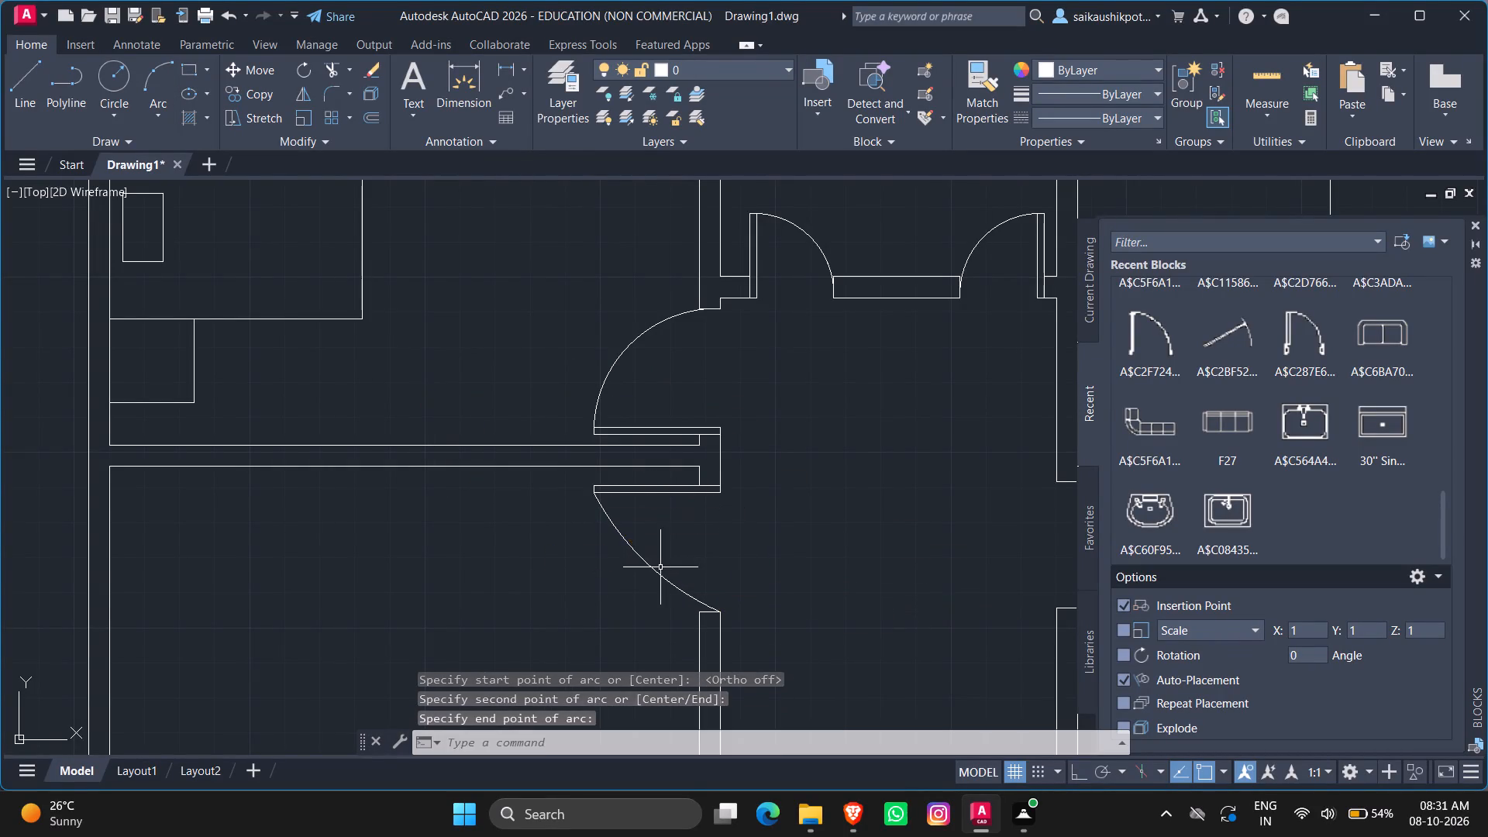
Stretch the new swing arc's midpoint outward into the room so it bulges like a quarter-circle door swing.
{"action": "left_click", "coordinate": [660, 567]}
{"action": "left_click", "coordinate": [616, 576]}
{"action": "scroll", "coordinate": [616, 576], "scroll_direction": "up", "scroll_amount": 2}
{"action": "left_click", "coordinate": [691, 546]}
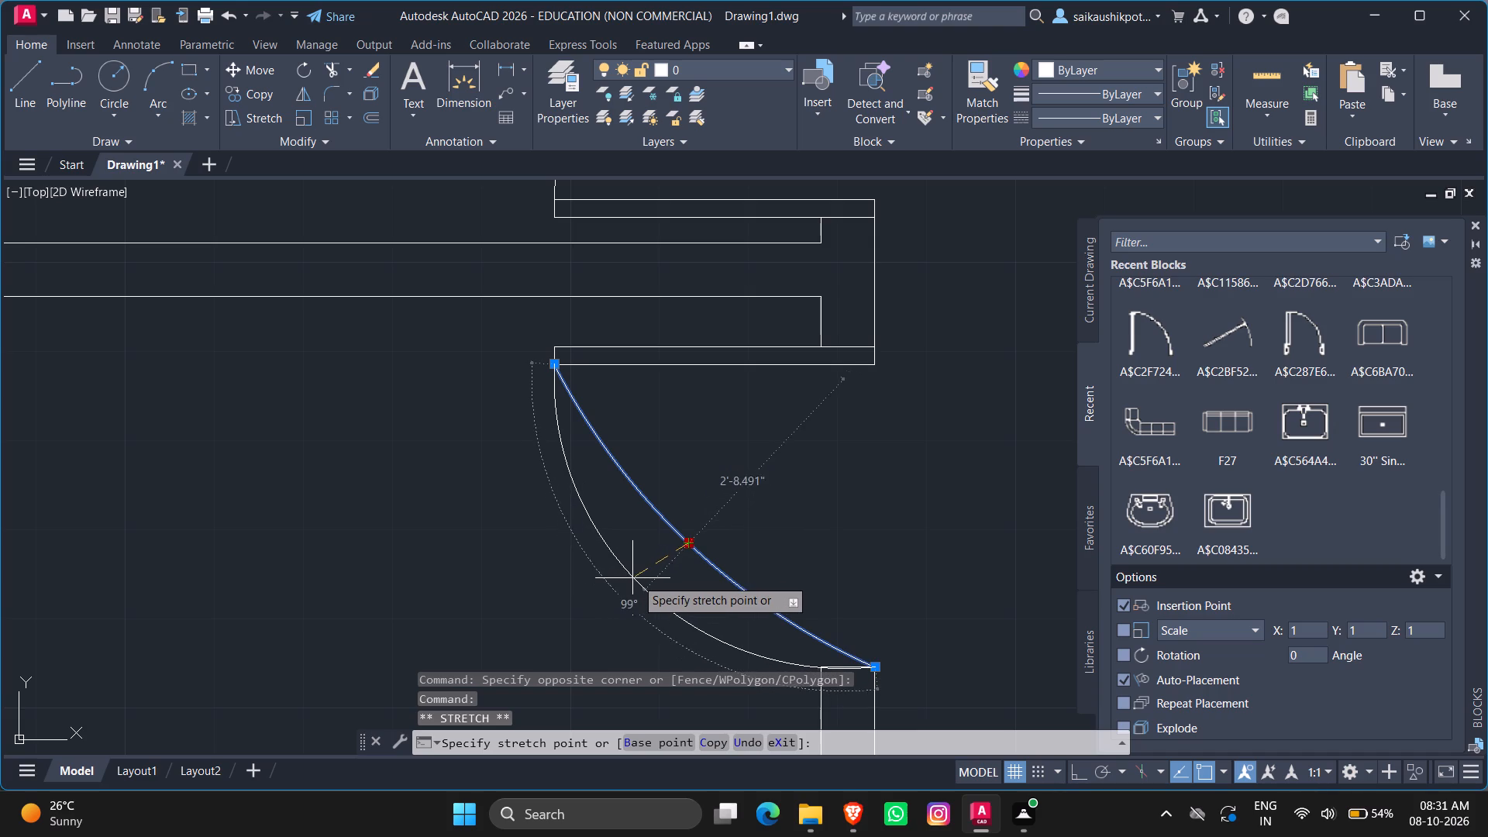
{"action": "left_click", "coordinate": [647, 575]}
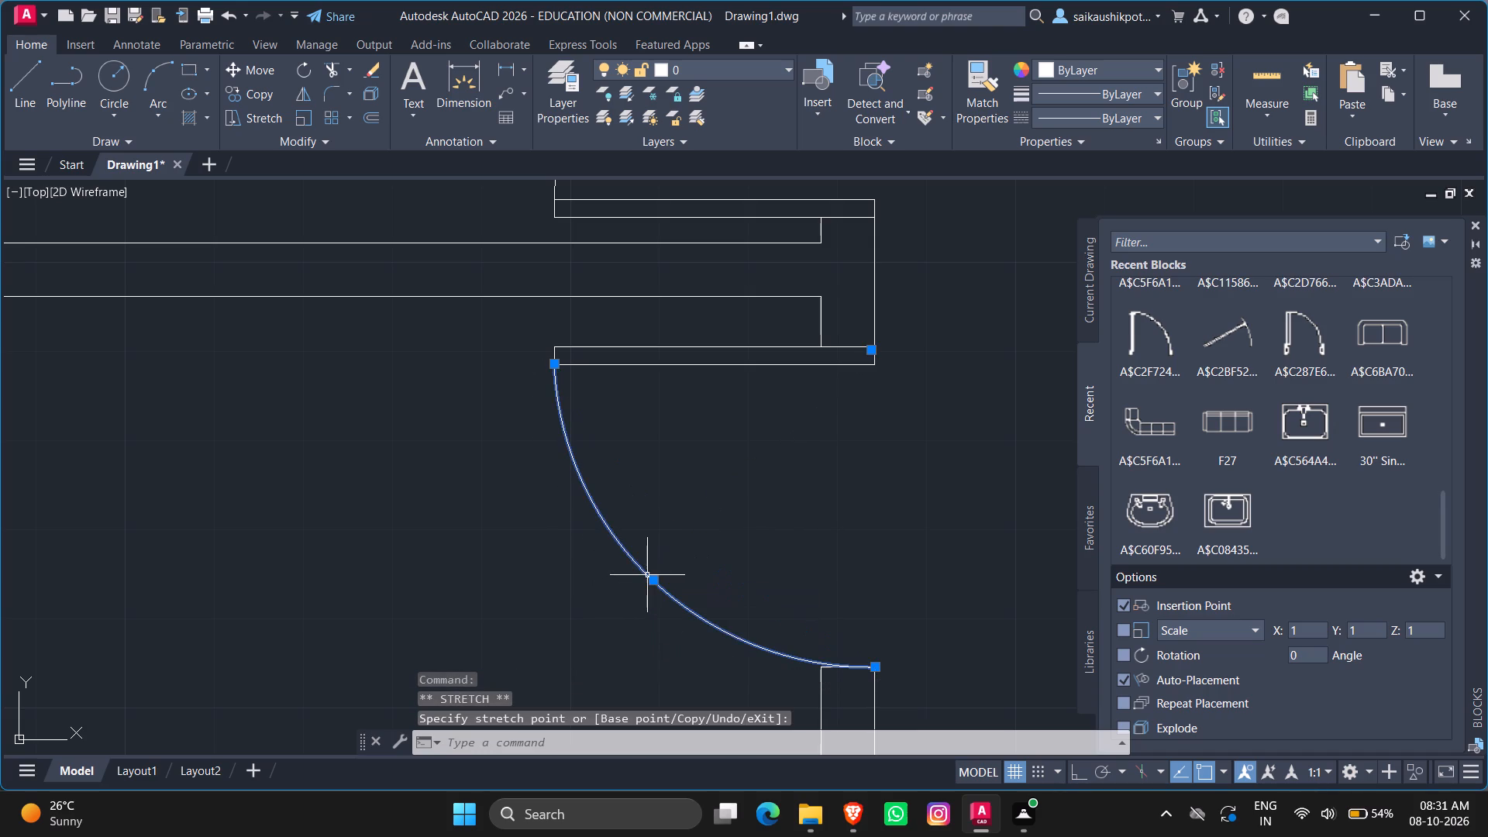
{"action": "key", "text": "Escape"}
{"action": "key", "text": "Escape"}
{"action": "scroll", "coordinate": [678, 546], "scroll_direction": "down", "scroll_amount": 3}
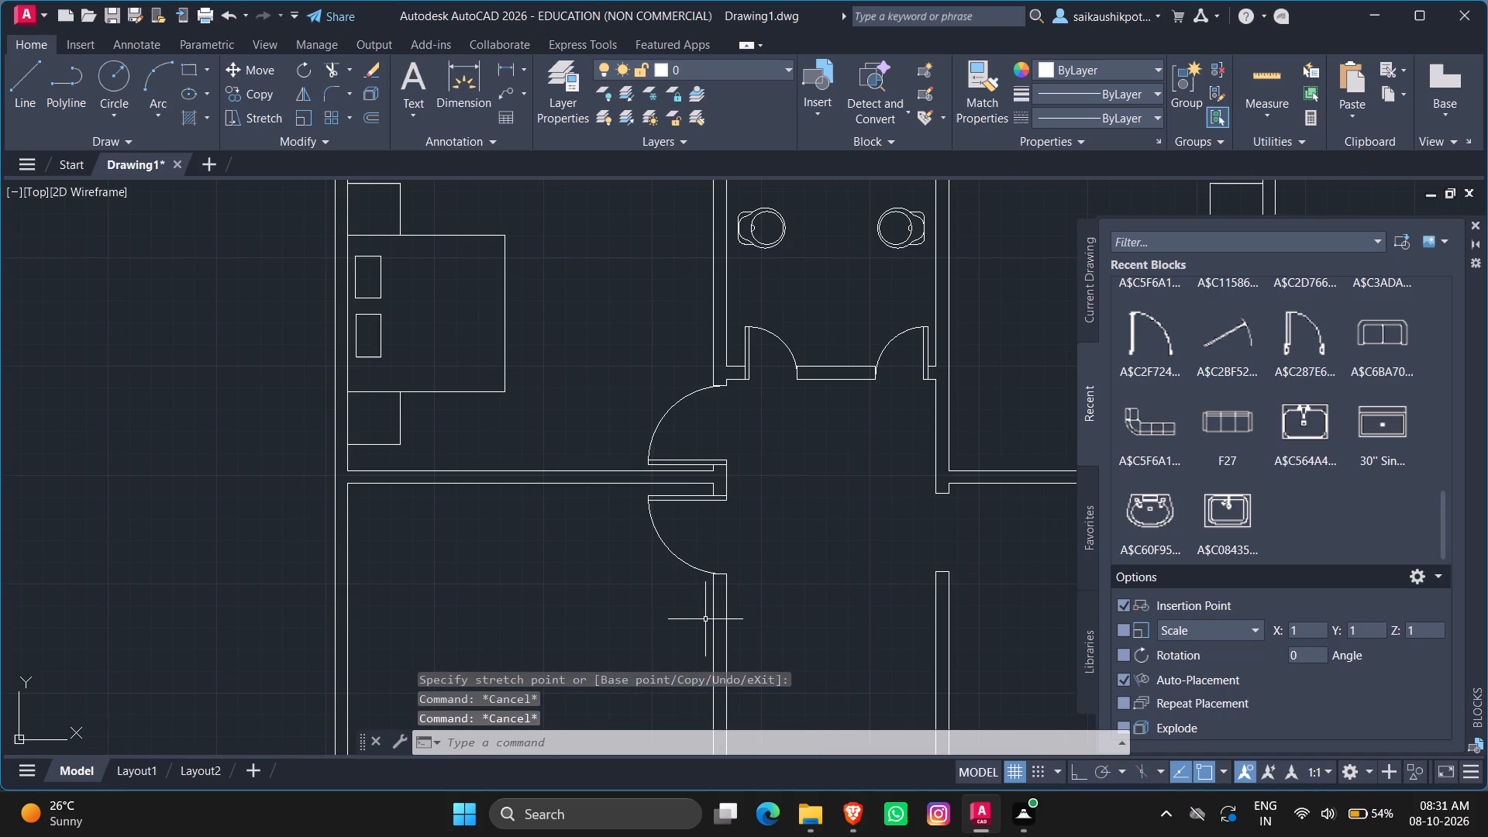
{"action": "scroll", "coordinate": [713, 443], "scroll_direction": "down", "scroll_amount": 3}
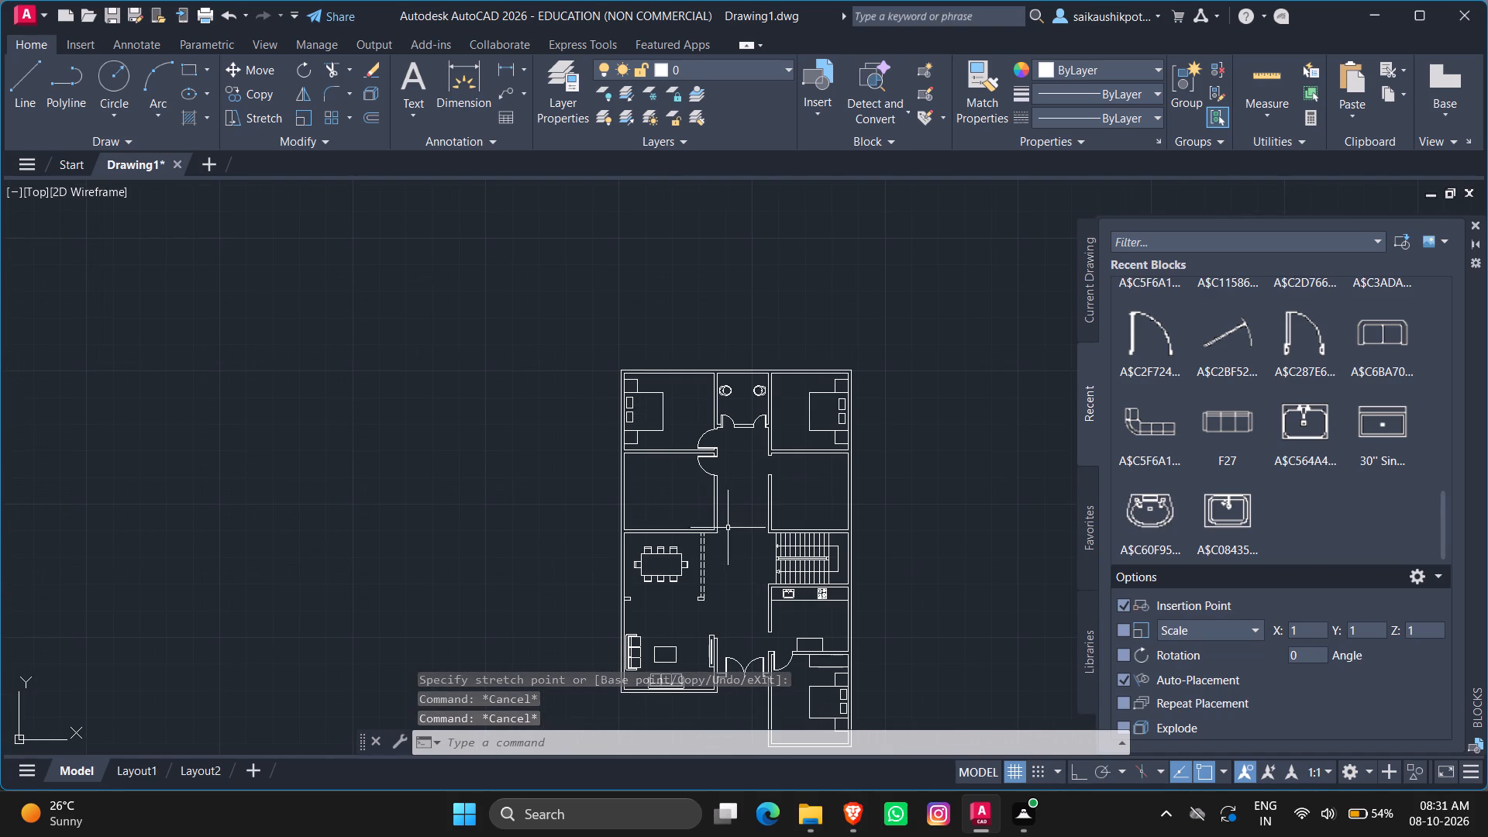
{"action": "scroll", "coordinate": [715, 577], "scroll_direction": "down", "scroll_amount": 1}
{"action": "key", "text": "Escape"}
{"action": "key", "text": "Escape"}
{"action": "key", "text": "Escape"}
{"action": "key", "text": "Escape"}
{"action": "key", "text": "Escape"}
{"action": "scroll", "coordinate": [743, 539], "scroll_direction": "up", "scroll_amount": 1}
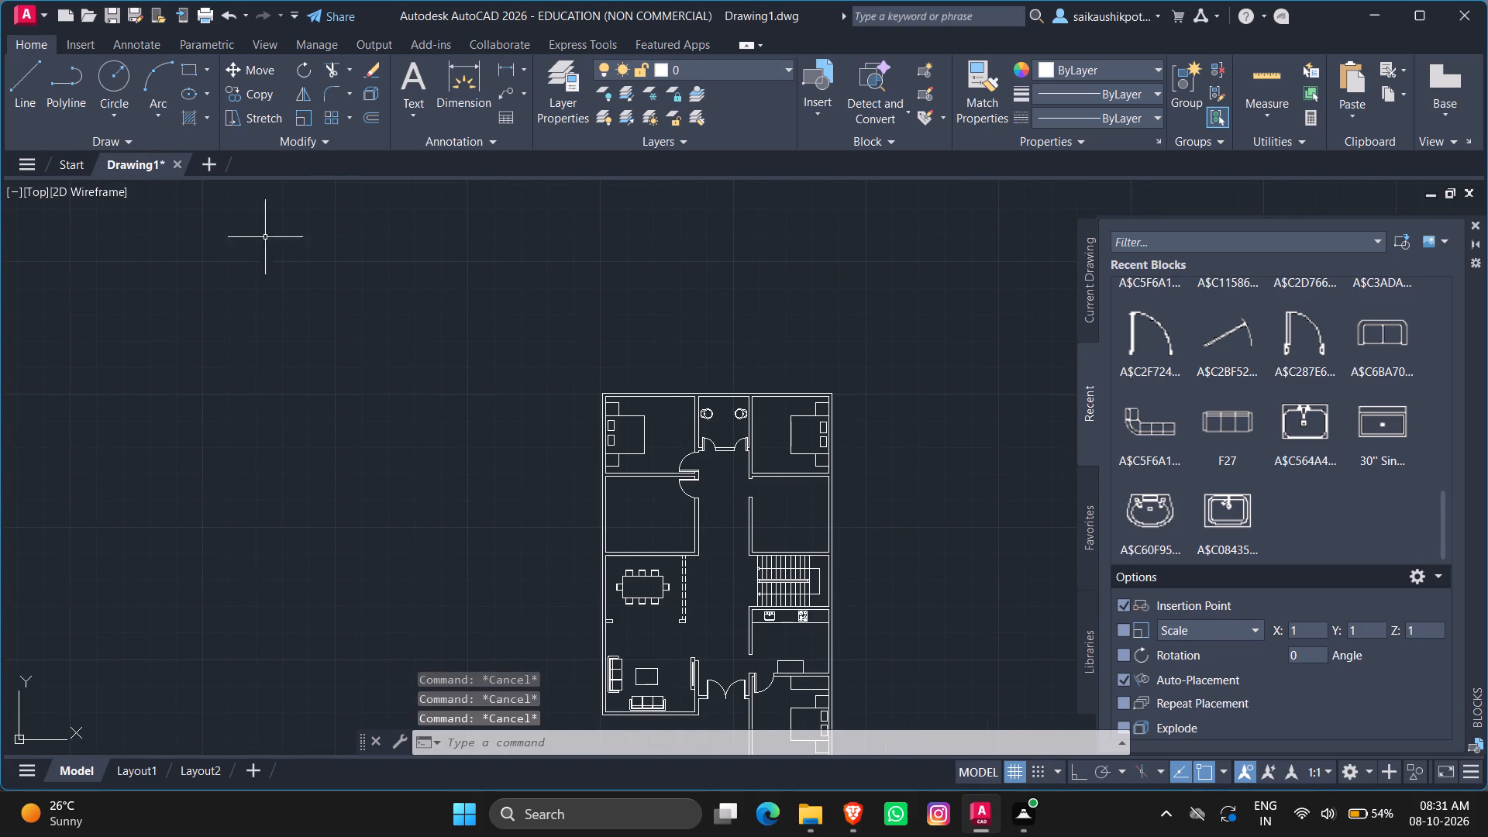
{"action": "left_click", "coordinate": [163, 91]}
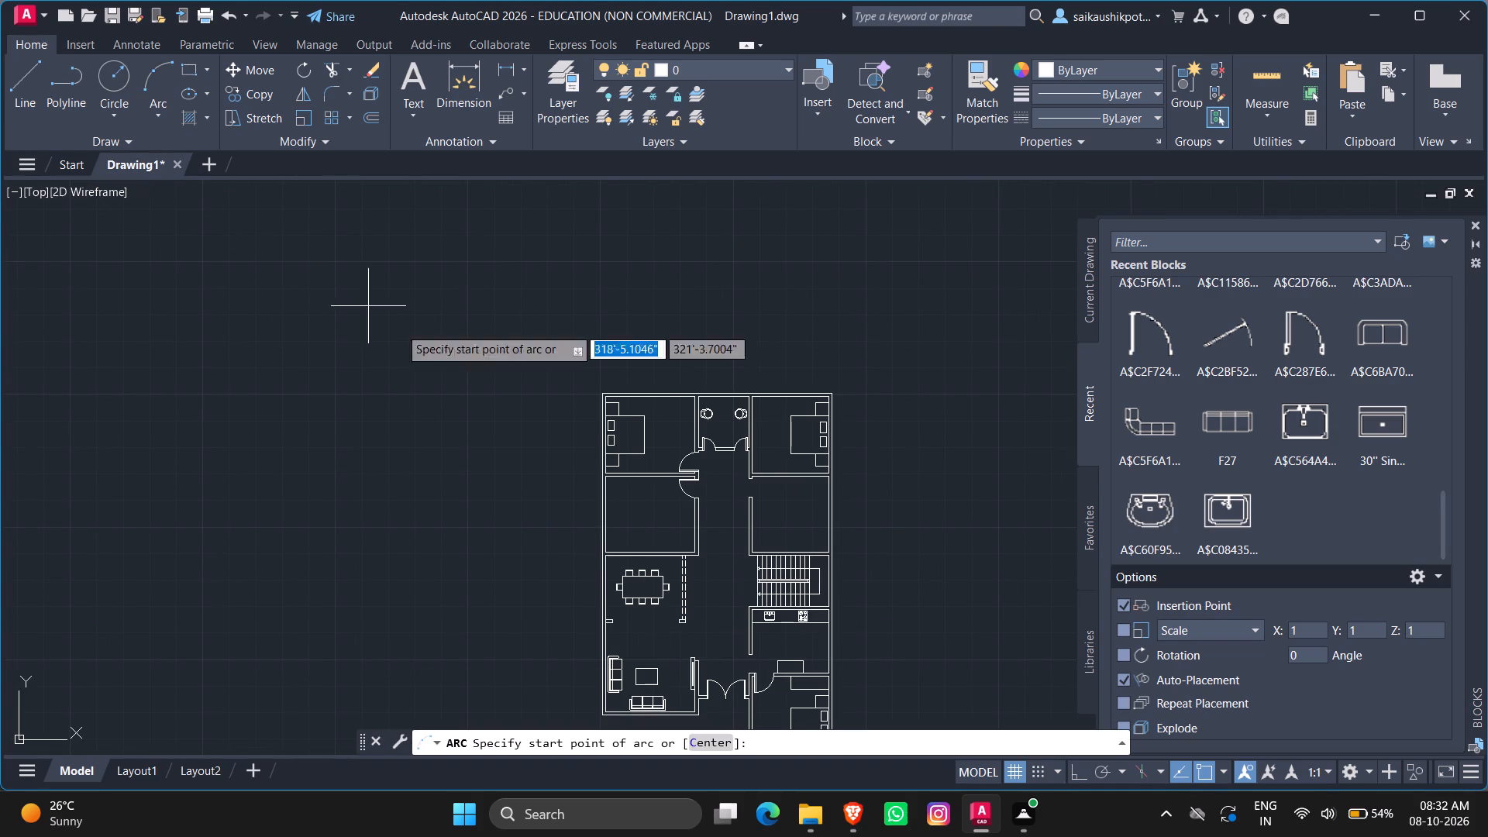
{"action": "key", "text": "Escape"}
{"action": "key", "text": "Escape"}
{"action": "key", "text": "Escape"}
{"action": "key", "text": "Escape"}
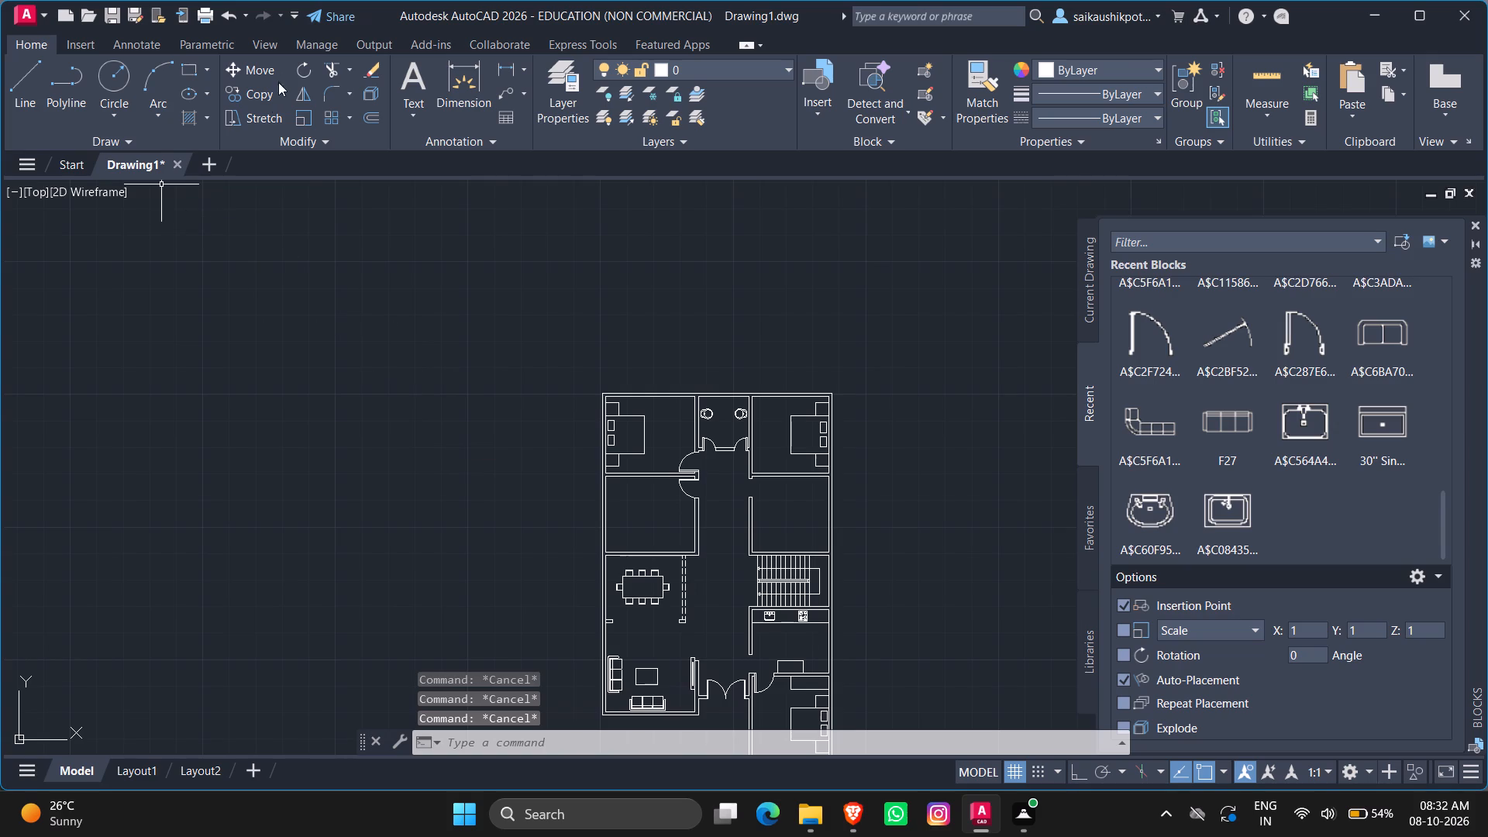
Add the multiline text label FAMILY ROOM in the open area between the dining space and the staircase.
{"action": "left_click", "coordinate": [405, 84]}
{"action": "scroll", "coordinate": [707, 639], "scroll_direction": "up", "scroll_amount": 3}
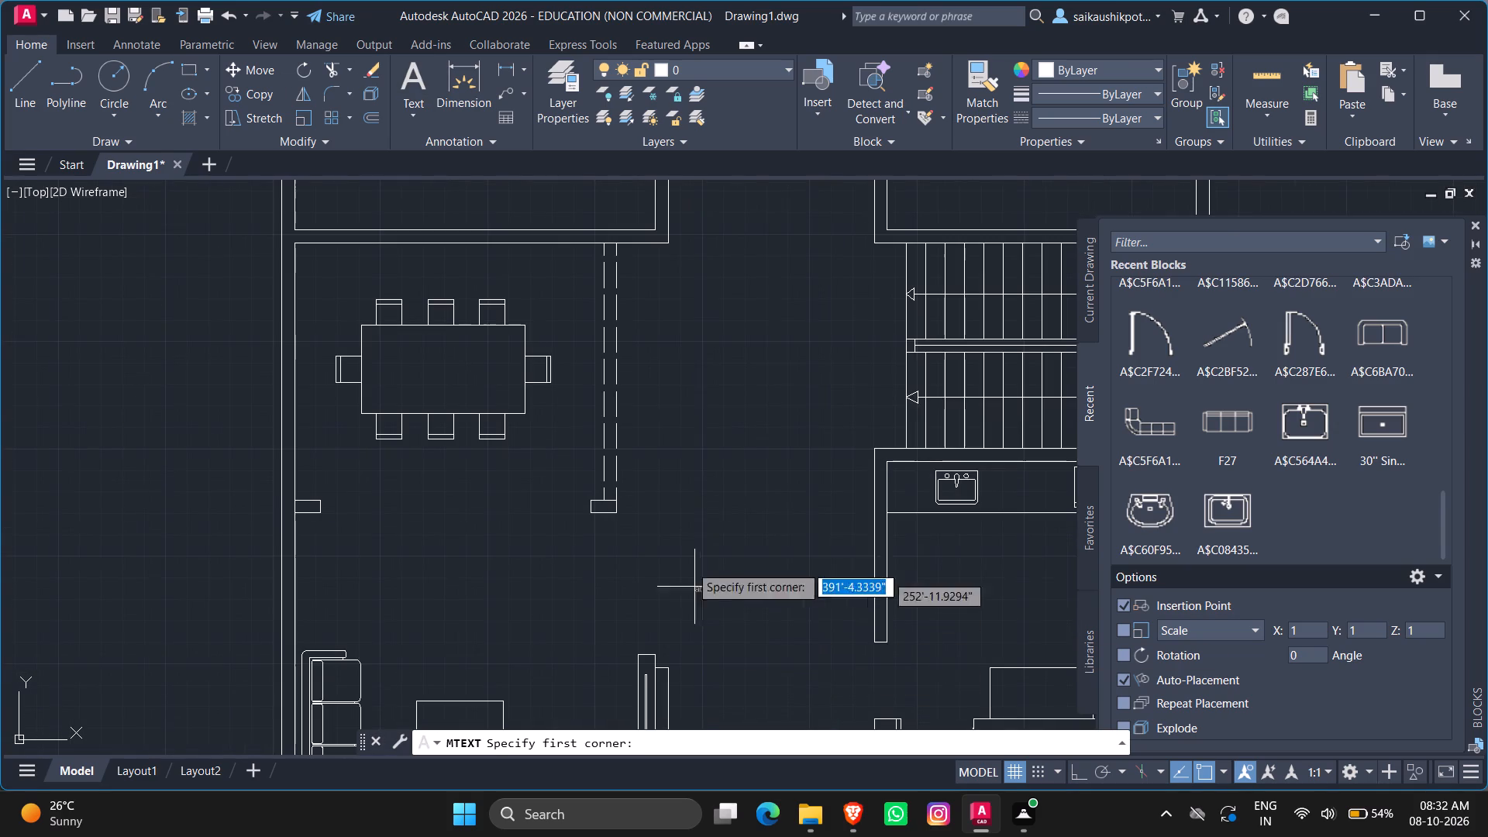
{"action": "left_click", "coordinate": [681, 310]}
{"action": "left_click", "coordinate": [869, 480]}
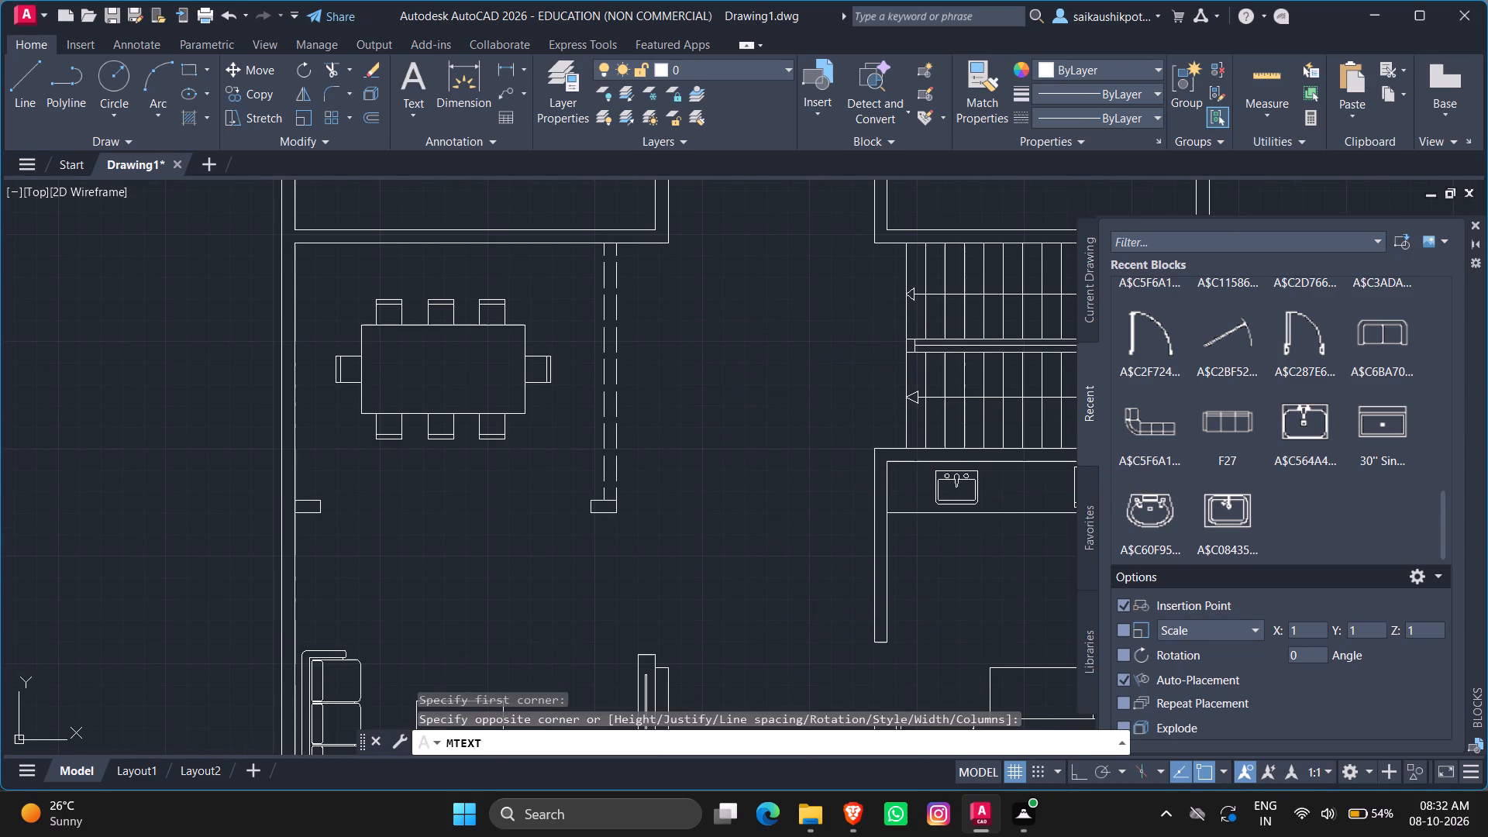
{"action": "type", "text": "FAMILY"}
{"action": "key", "text": "space"}
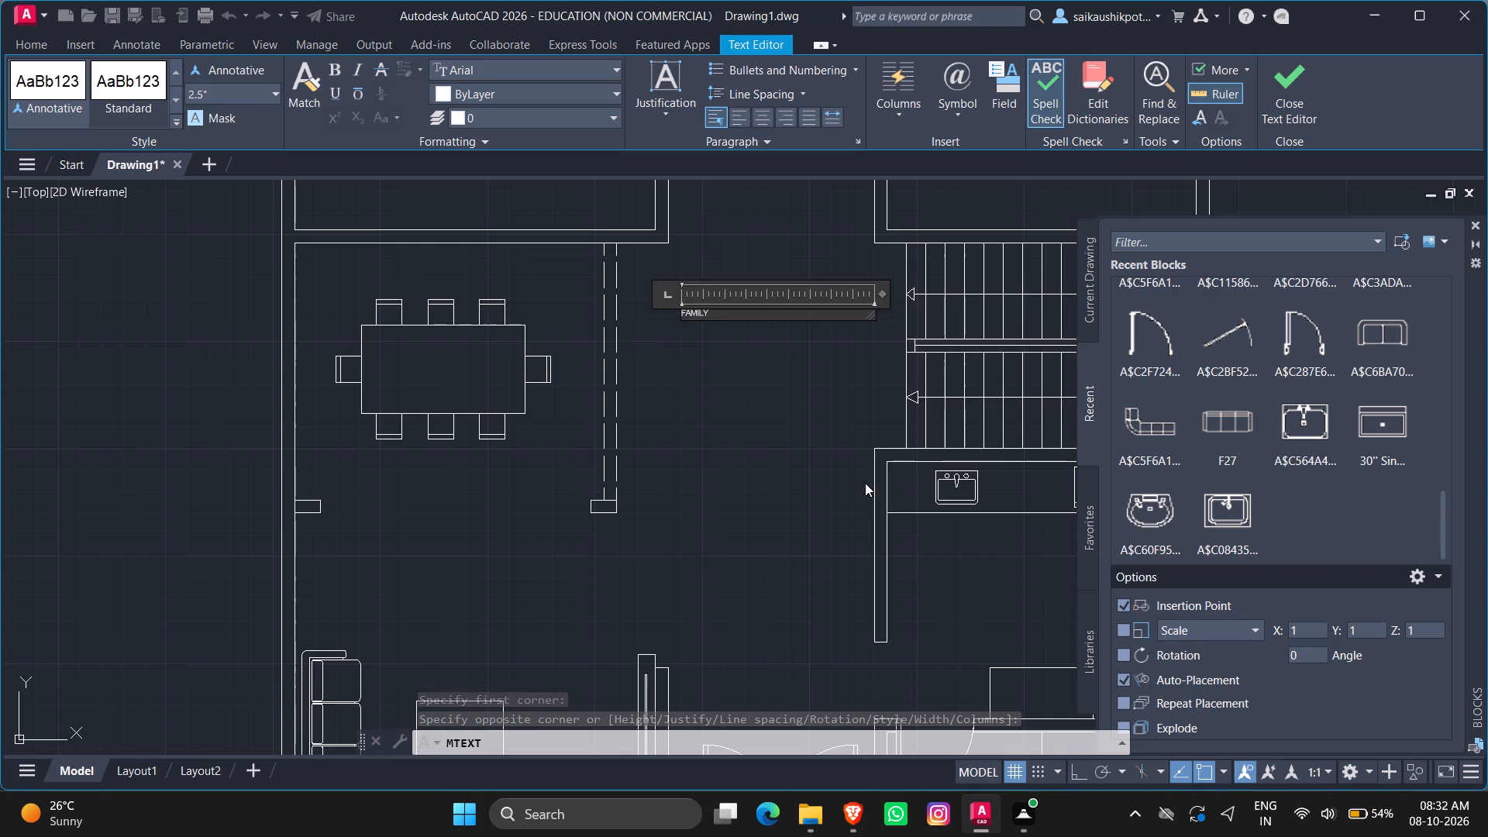
{"action": "type", "text": "ROOM"}
{"action": "key", "text": "space"}
{"action": "key", "text": "Return"}
{"action": "key", "text": "Escape"}
{"action": "key", "text": "Escape"}
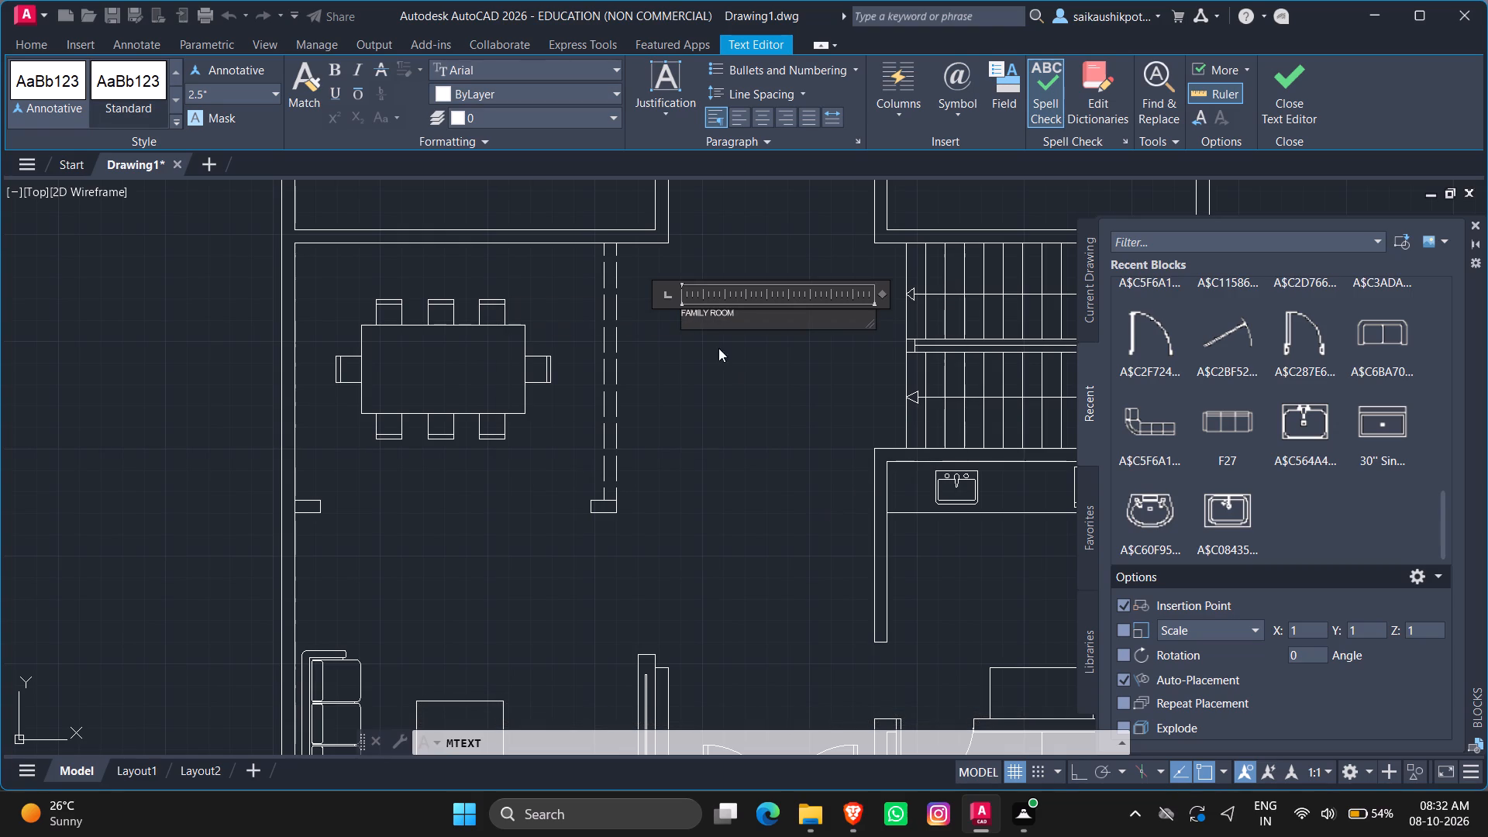
{"action": "key", "text": "Escape"}
{"action": "key", "text": "Return"}
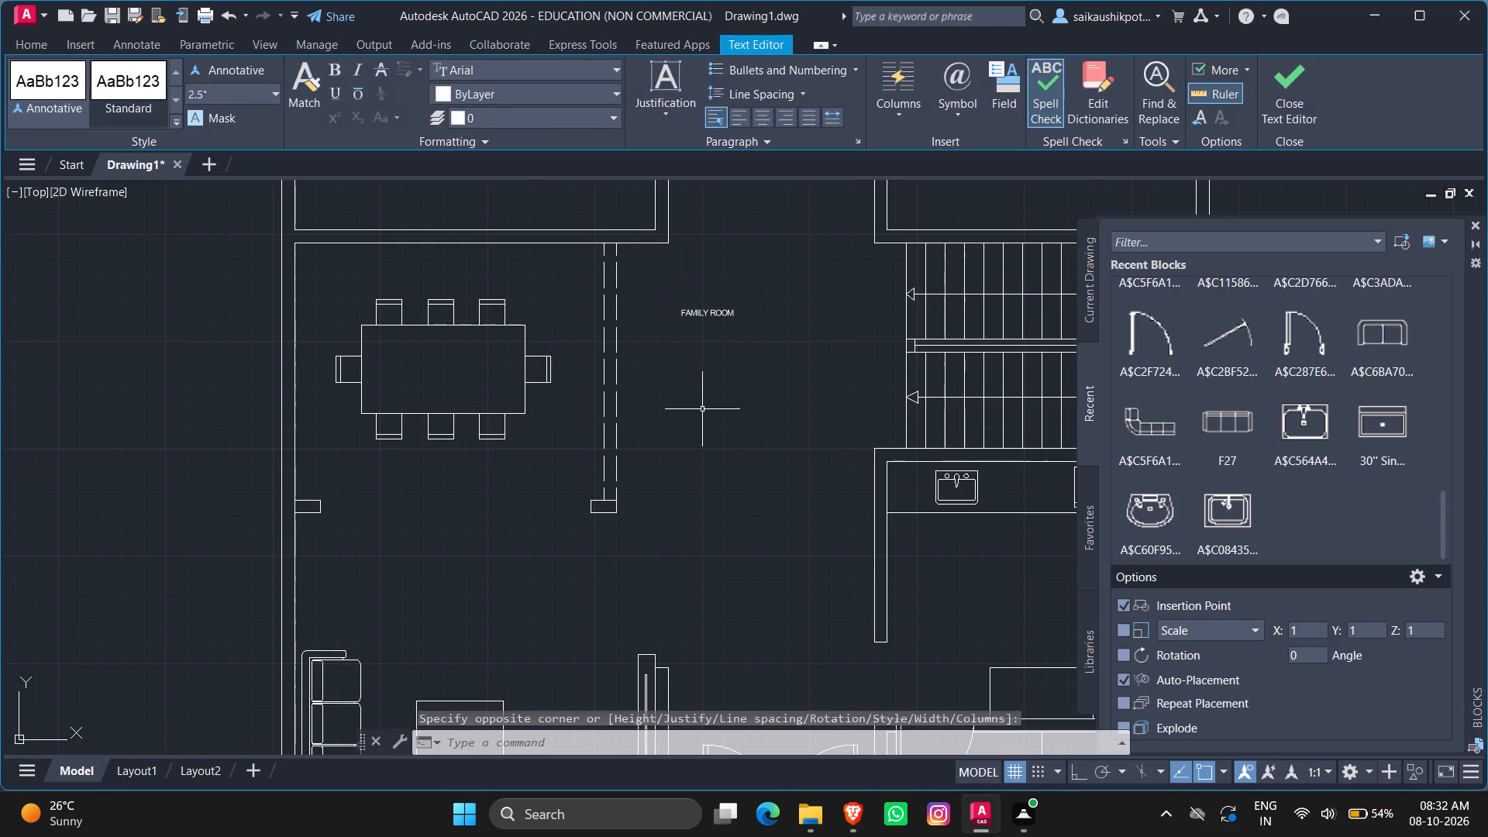
Scale up the FAMILY ROOM label to a text height of about 9.1", fitting between the dashed partition and the stairs.
{"action": "scroll", "coordinate": [698, 315], "scroll_direction": "up", "scroll_amount": 2}
{"action": "left_click", "coordinate": [691, 324]}
{"action": "left_click", "coordinate": [691, 378]}
{"action": "left_click", "coordinate": [691, 378]}
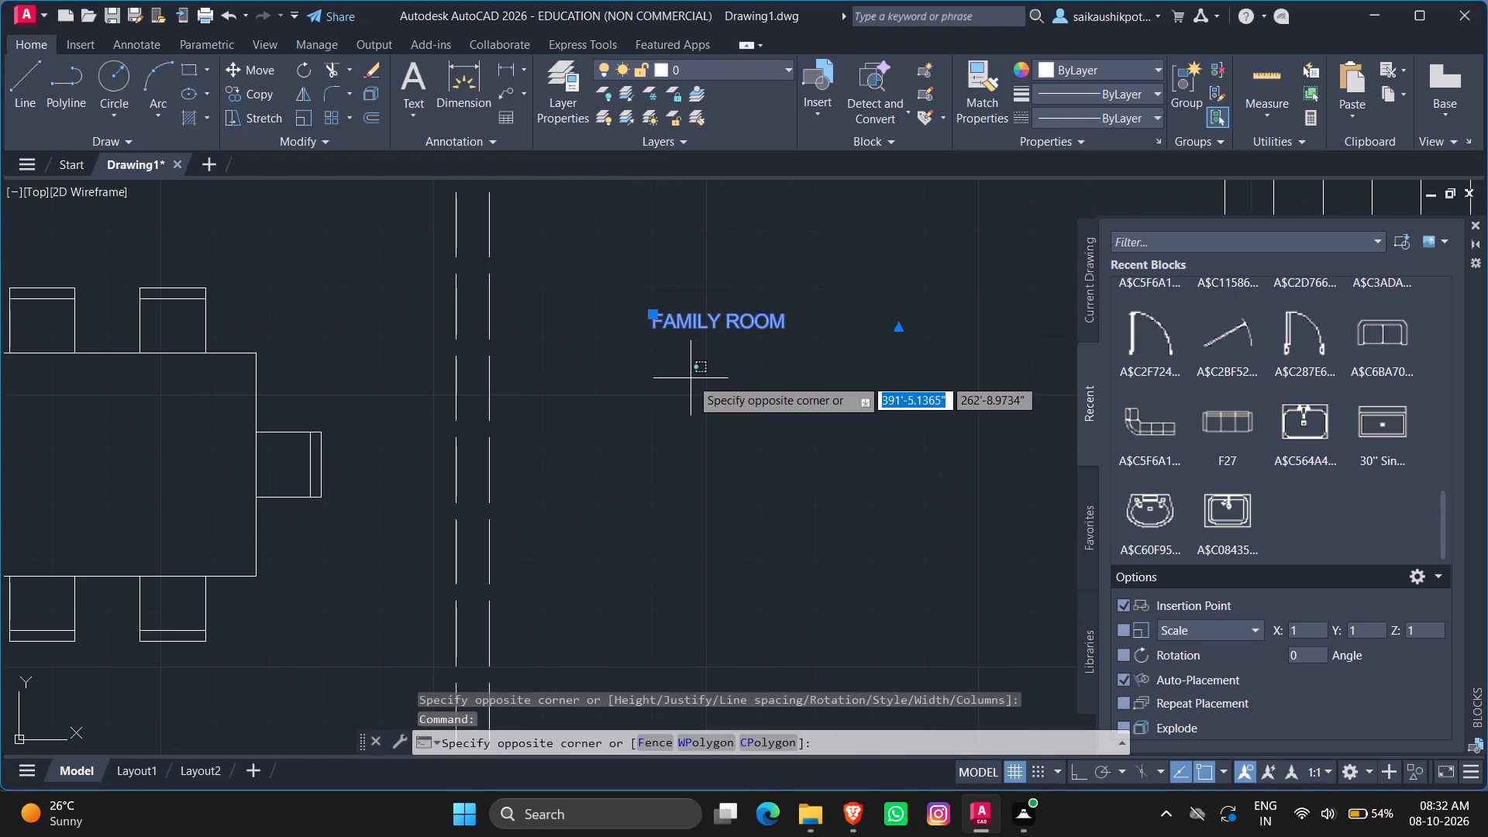
{"action": "type", "text": "SC"}
{"action": "key", "text": "Return"}
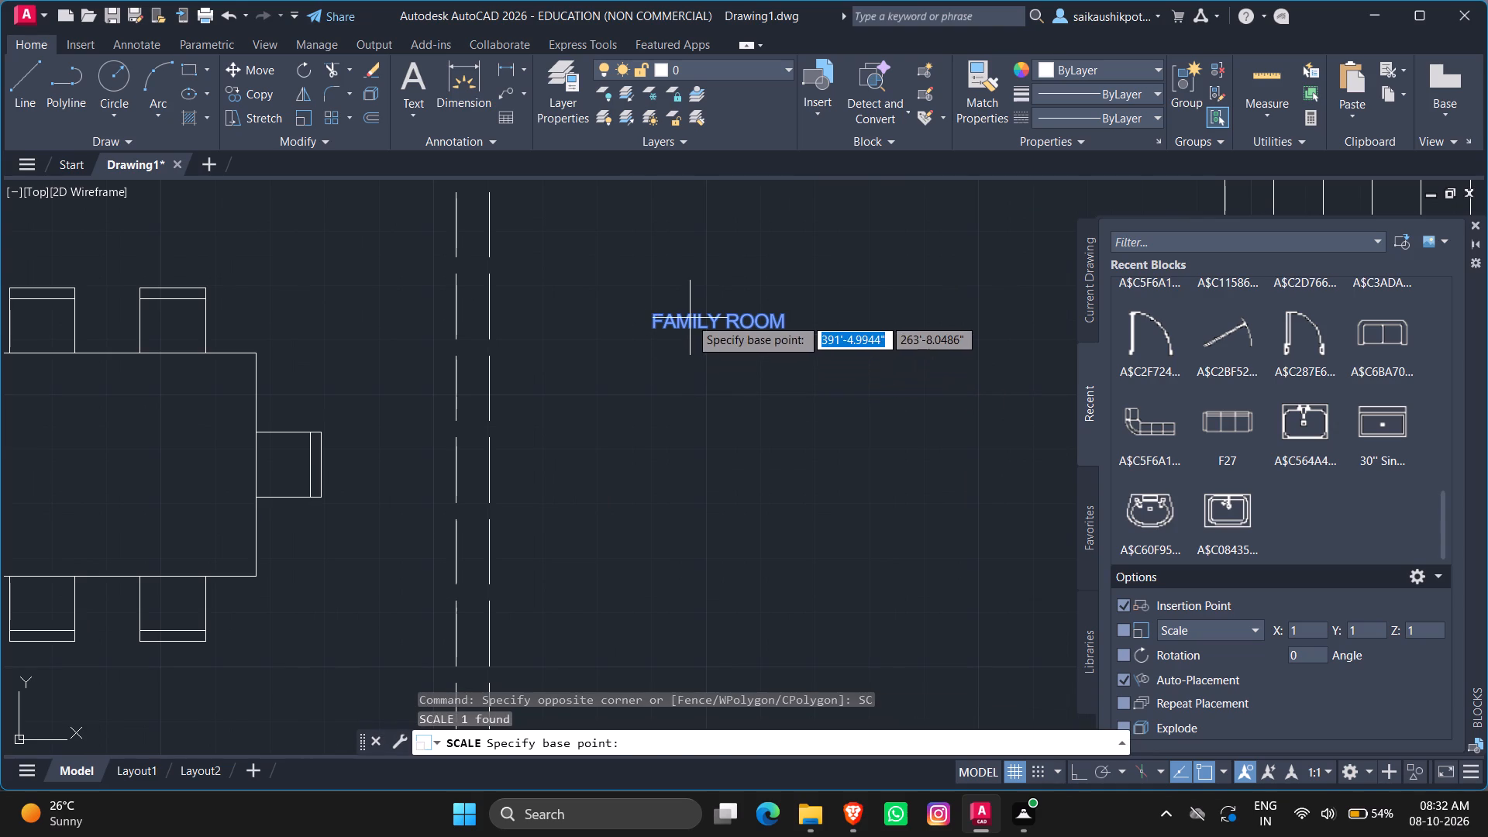
{"action": "left_click", "coordinate": [690, 318]}
{"action": "scroll", "coordinate": [624, 427], "scroll_direction": "down", "scroll_amount": 3}
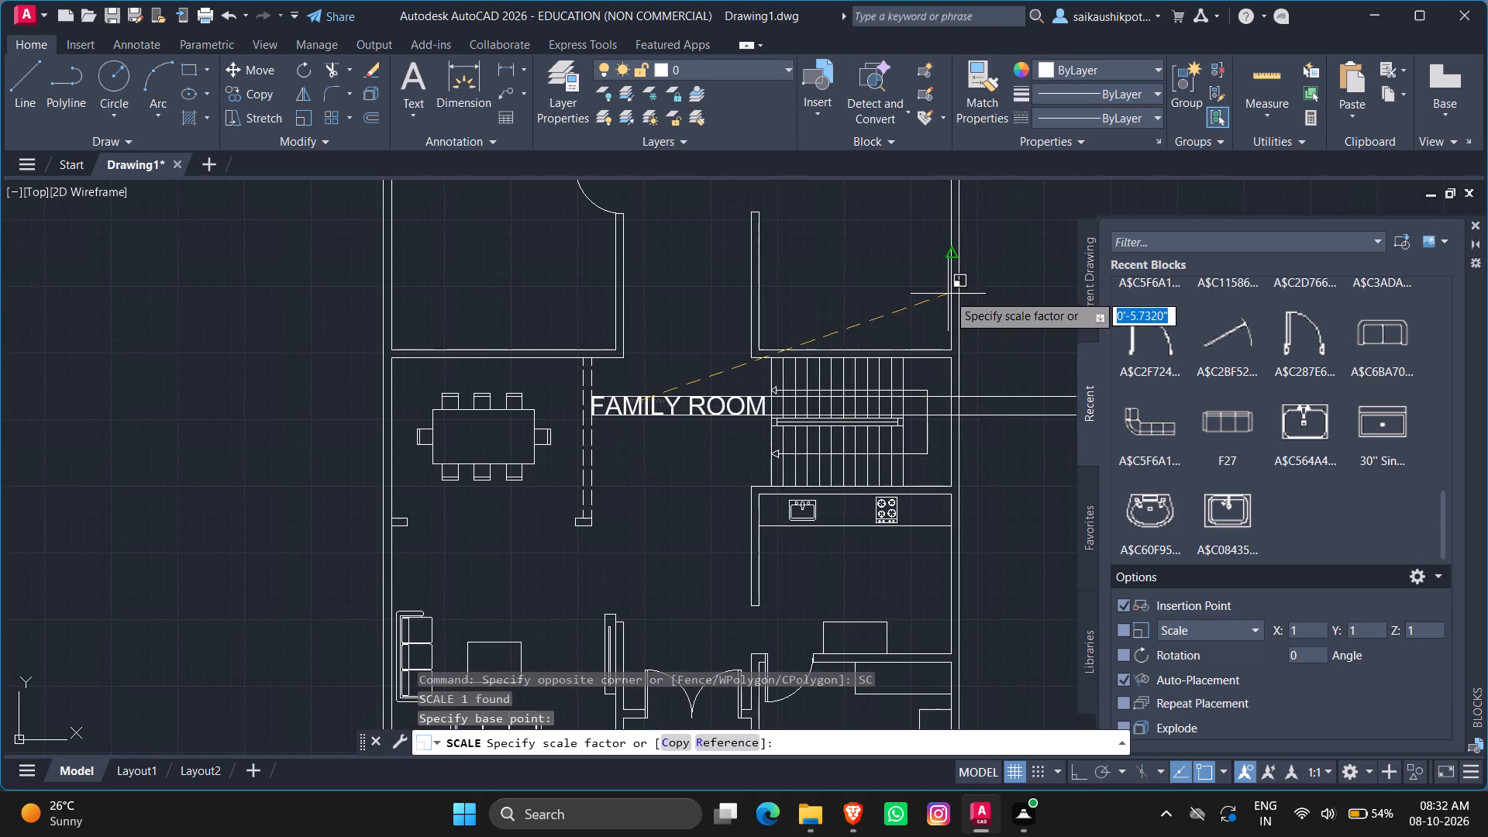
{"action": "left_click", "coordinate": [843, 319]}
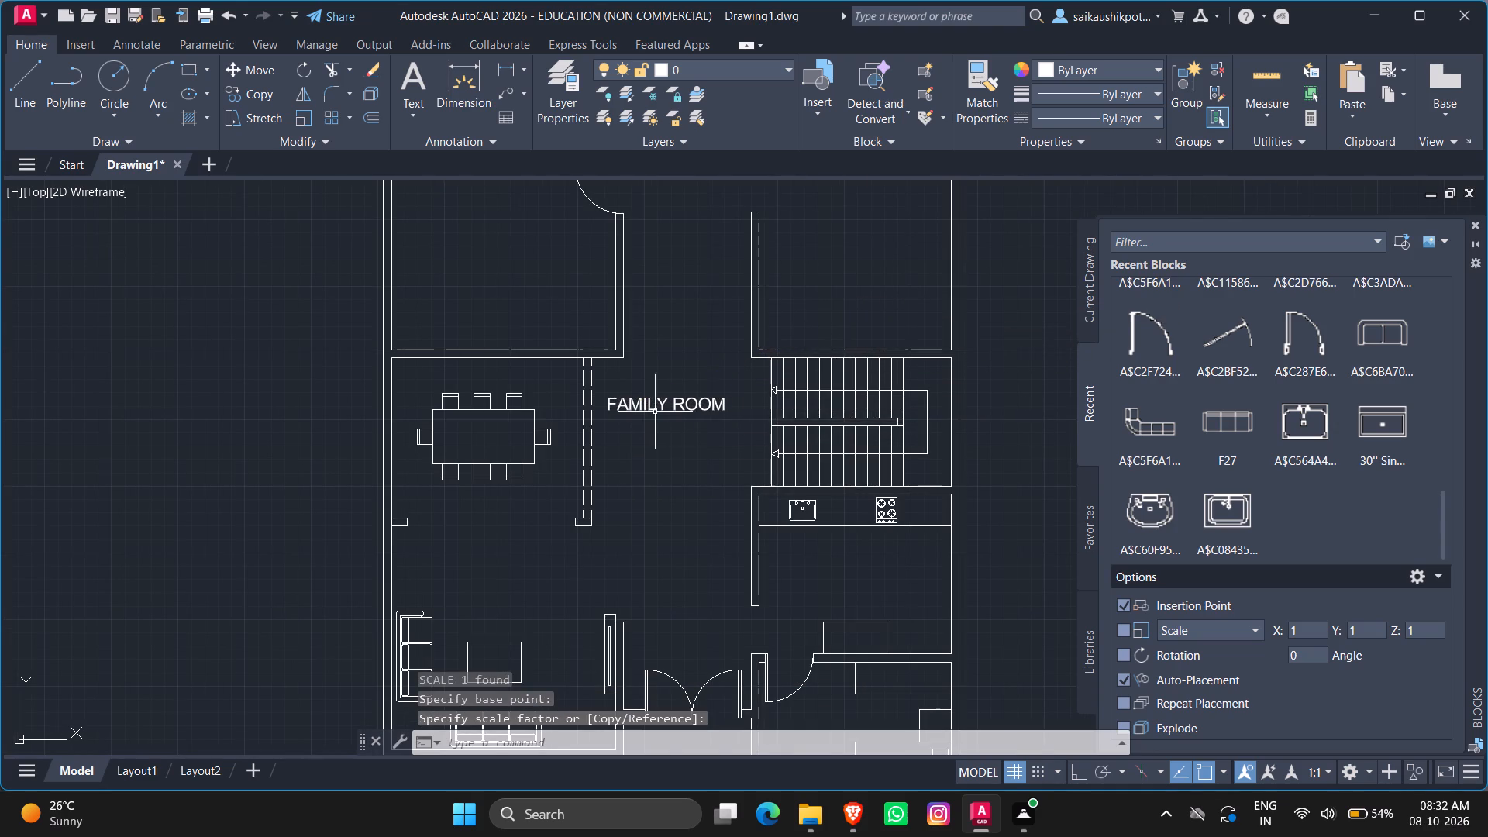
Copy the FAMILY ROOM label and paste the copy onto the dining table.
{"action": "left_click", "coordinate": [653, 404]}
{"action": "left_click", "coordinate": [640, 418]}
{"action": "key", "text": "ctrl+c"}
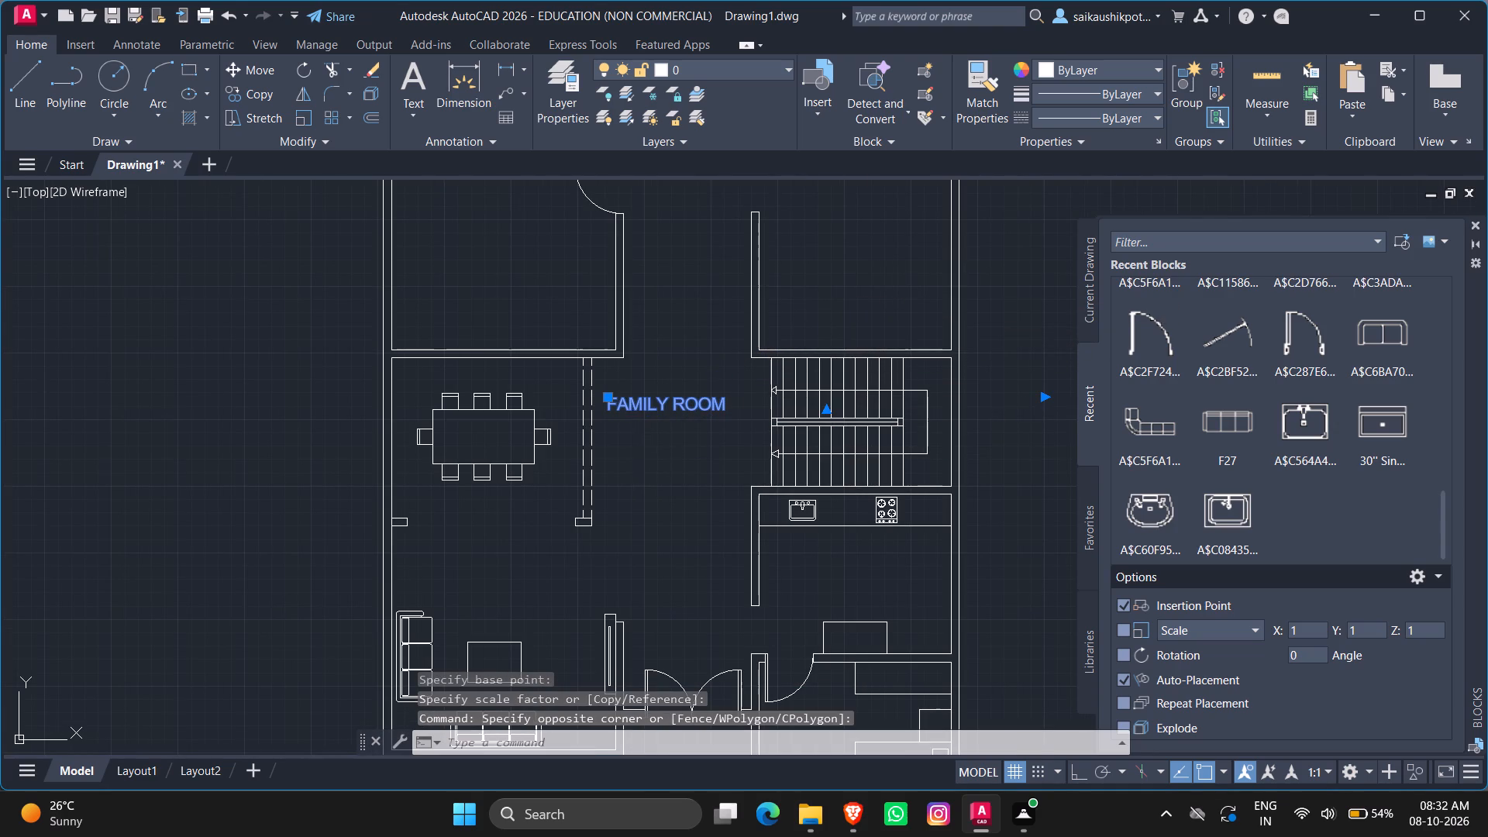
{"action": "key", "text": "ctrl+v"}
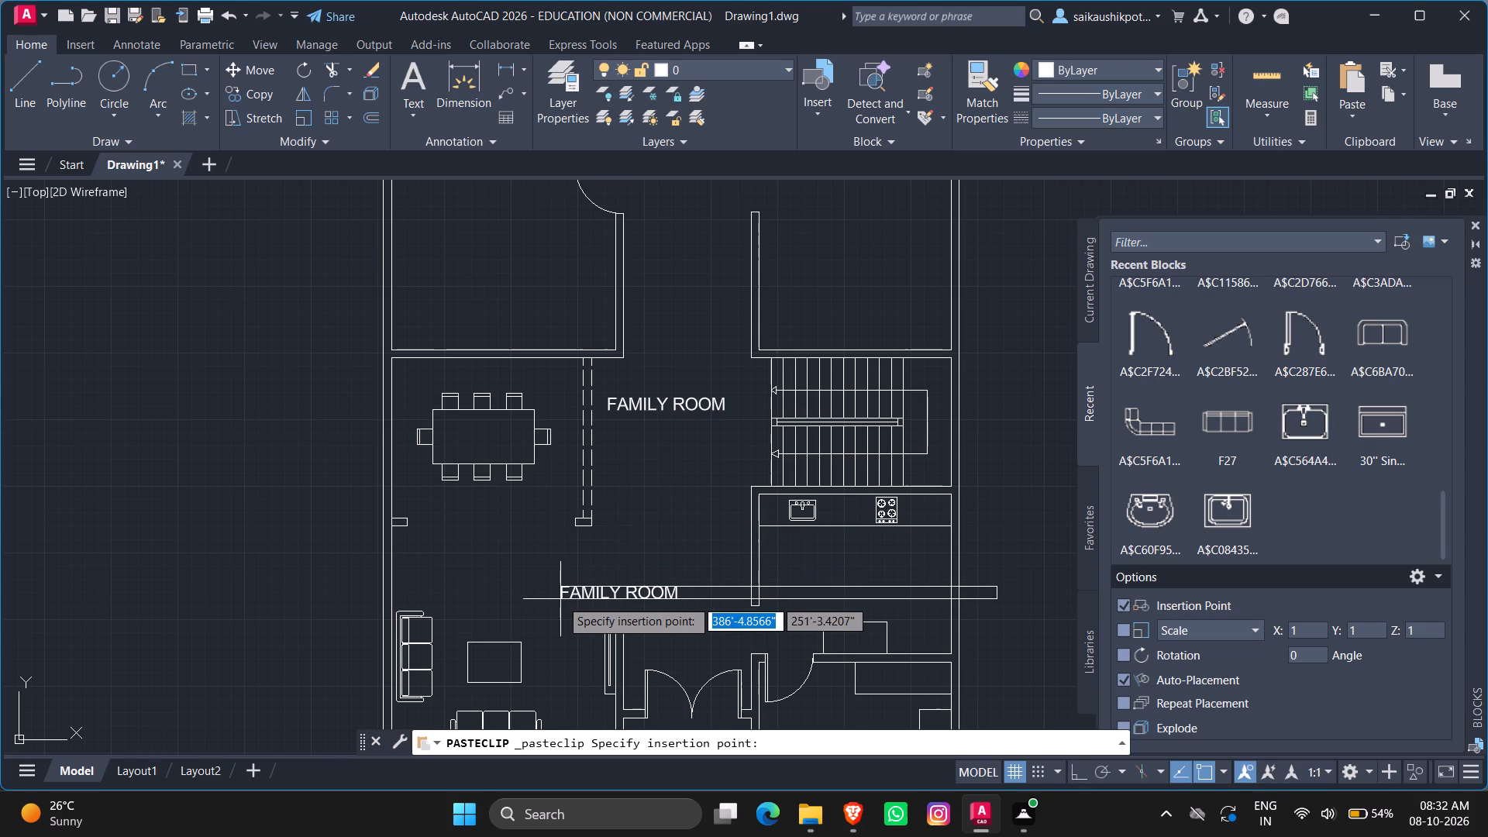
{"action": "scroll", "coordinate": [451, 447], "scroll_direction": "up", "scroll_amount": 2}
{"action": "left_click", "coordinate": [424, 424]}
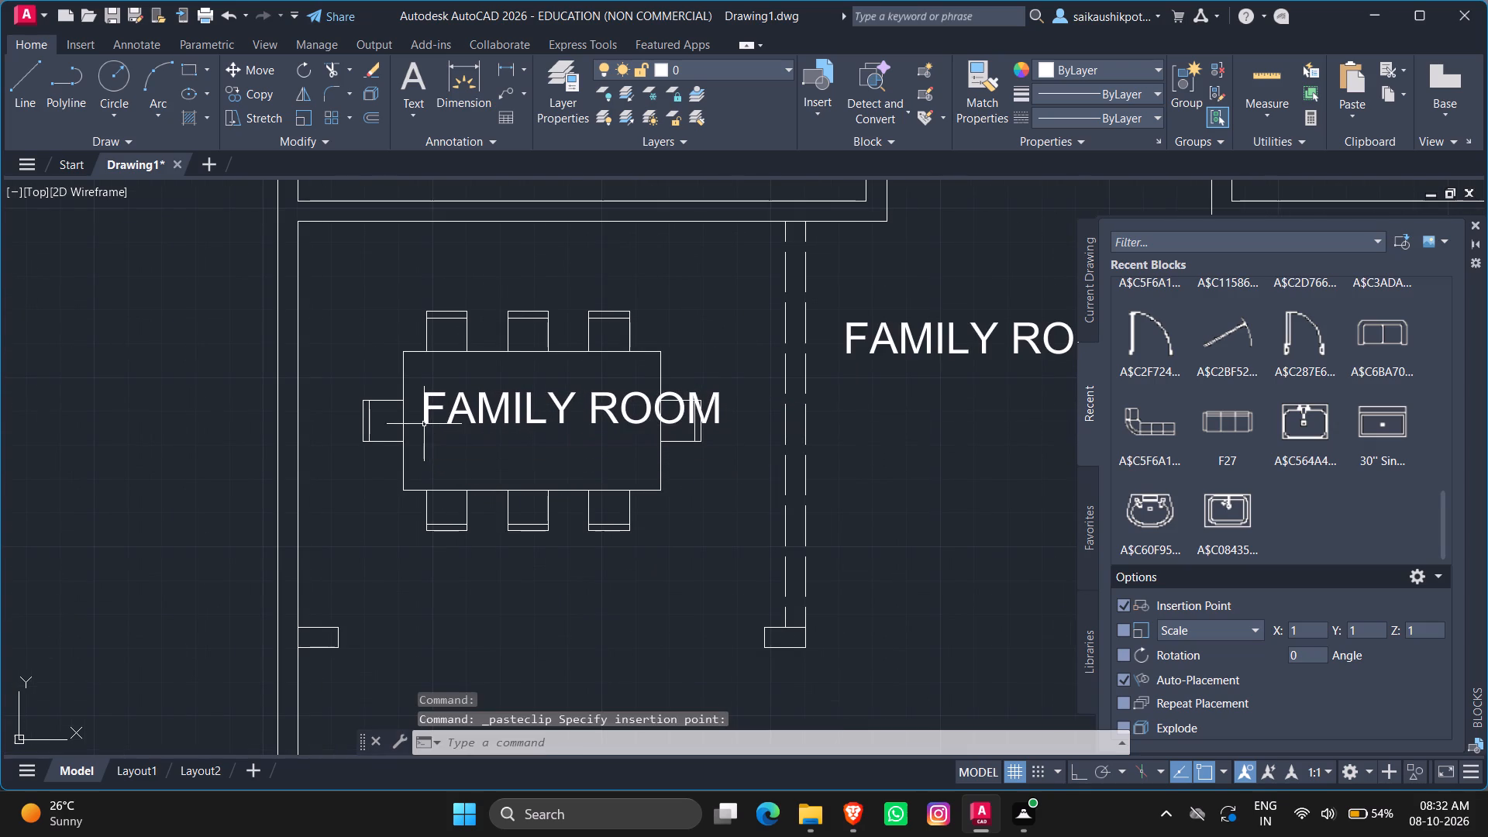
Replace the text of the label on the dining table with DINING.
{"action": "triple_click", "coordinate": [436, 413]}
{"action": "double_click", "coordinate": [422, 408]}
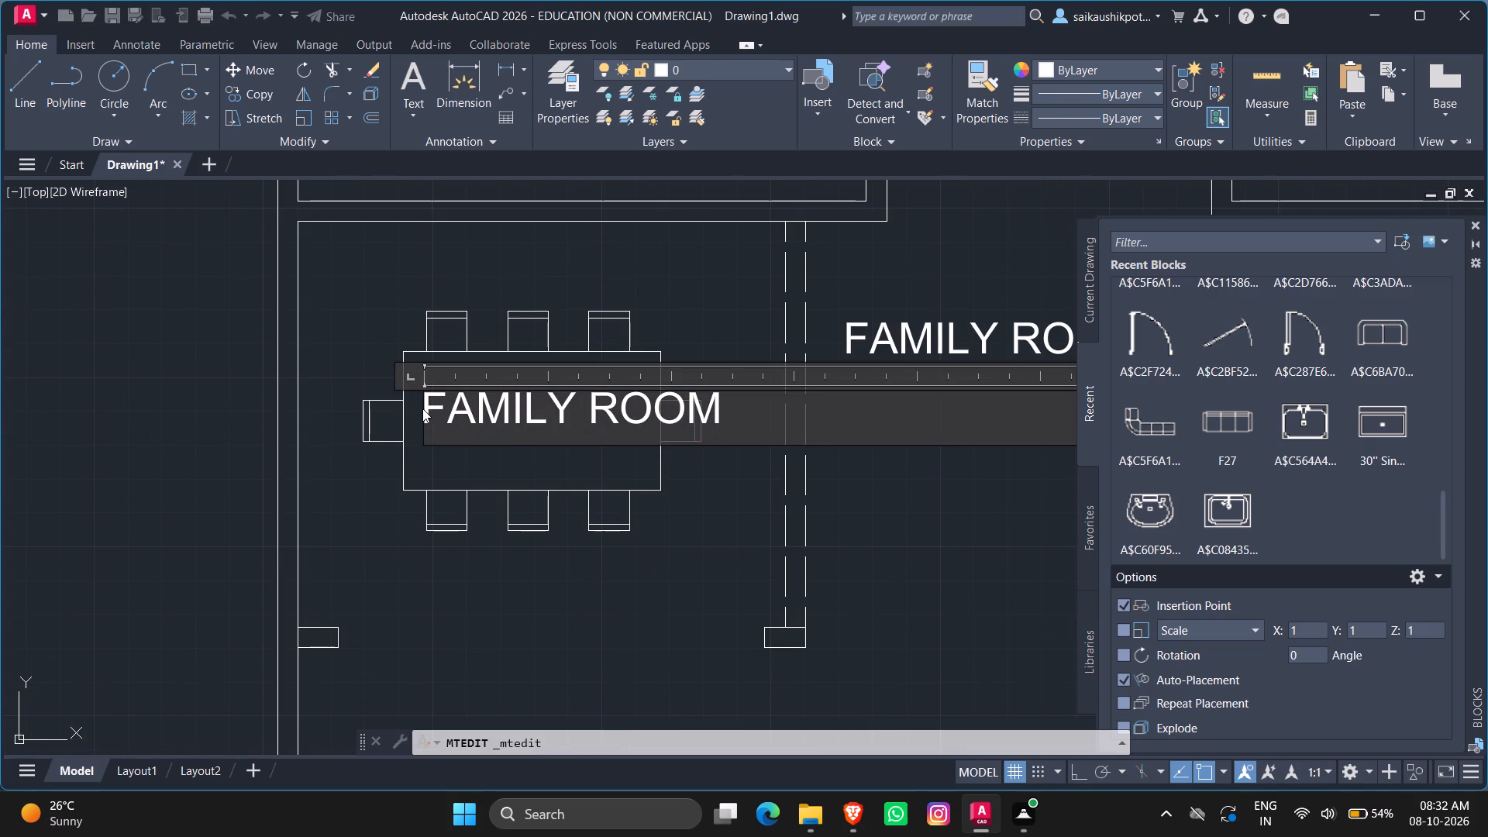
{"action": "key", "text": "ctrl+a"}
{"action": "key", "text": "BackSpace"}
{"action": "type", "text": "DINING"}
{"action": "key", "text": "Escape"}
{"action": "key", "text": "Return"}
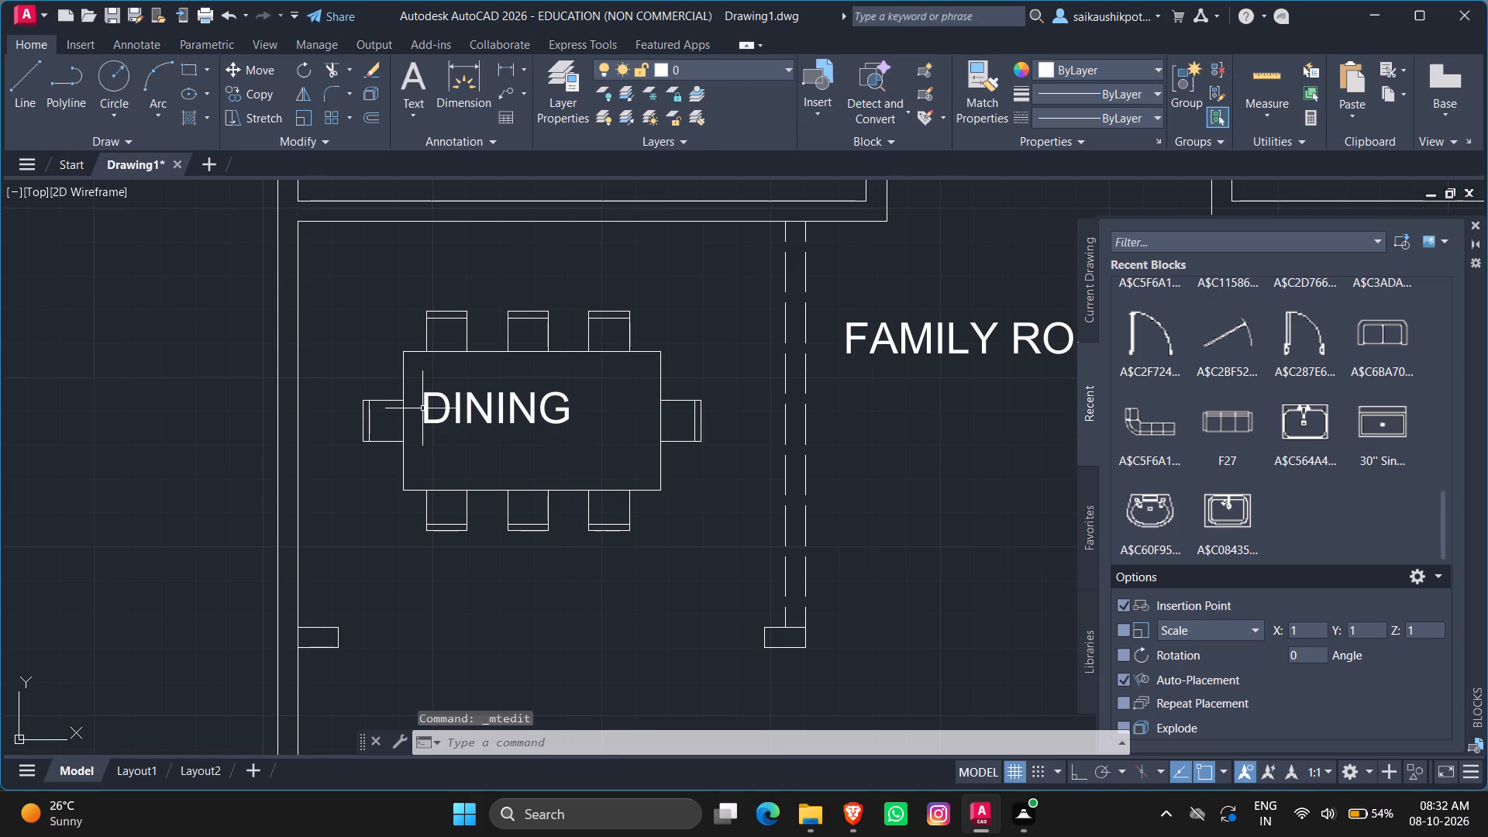
Add the room size 12'-0"X 10'-0" as a second line beneath DINING in the dining label.
{"action": "double_click", "coordinate": [489, 410]}
{"action": "left_click", "coordinate": [569, 417]}
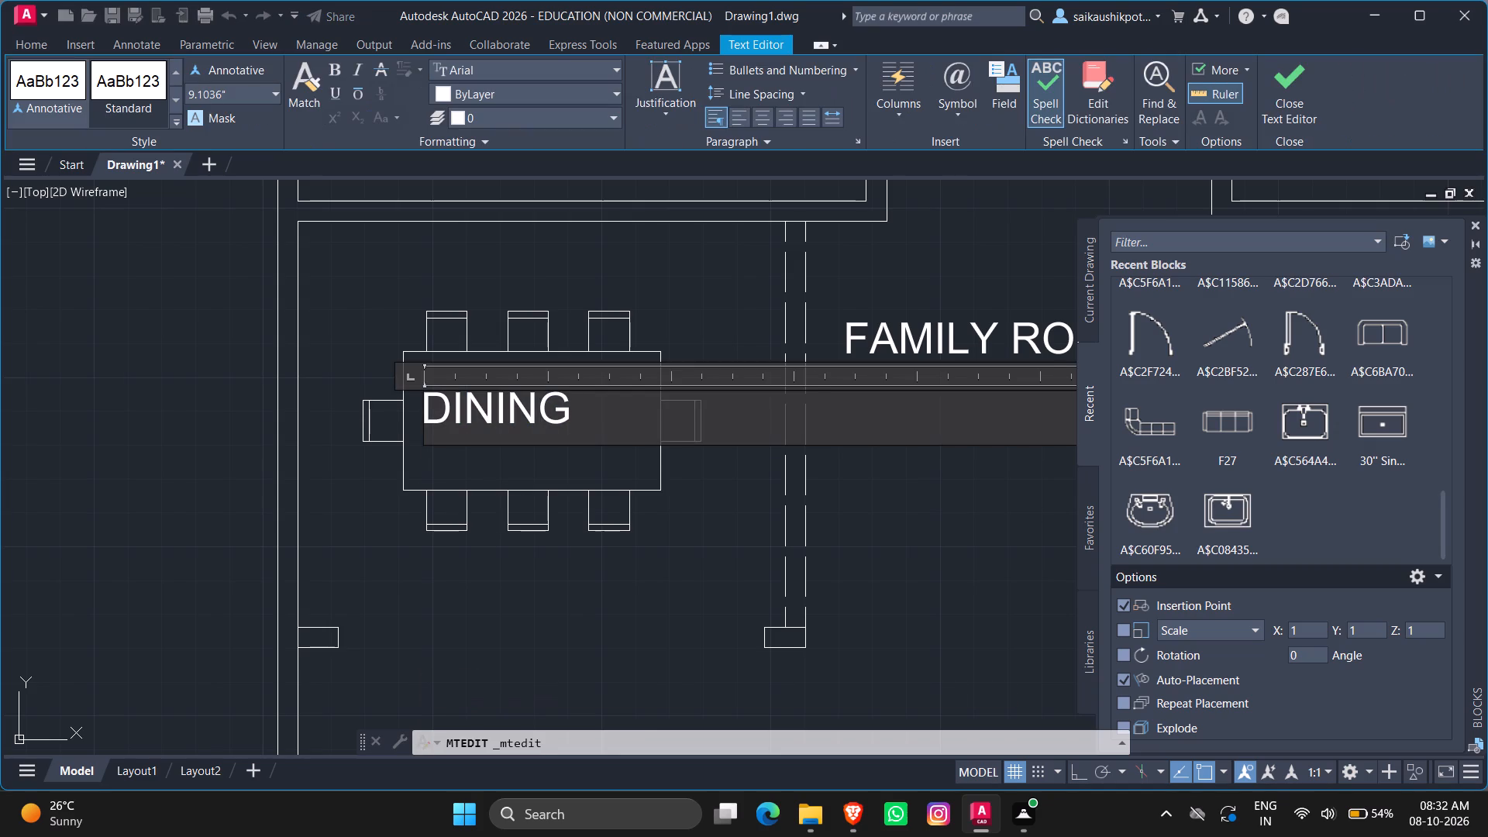
{"action": "key", "text": "Return"}
{"action": "type", "text": "12'-0\""}
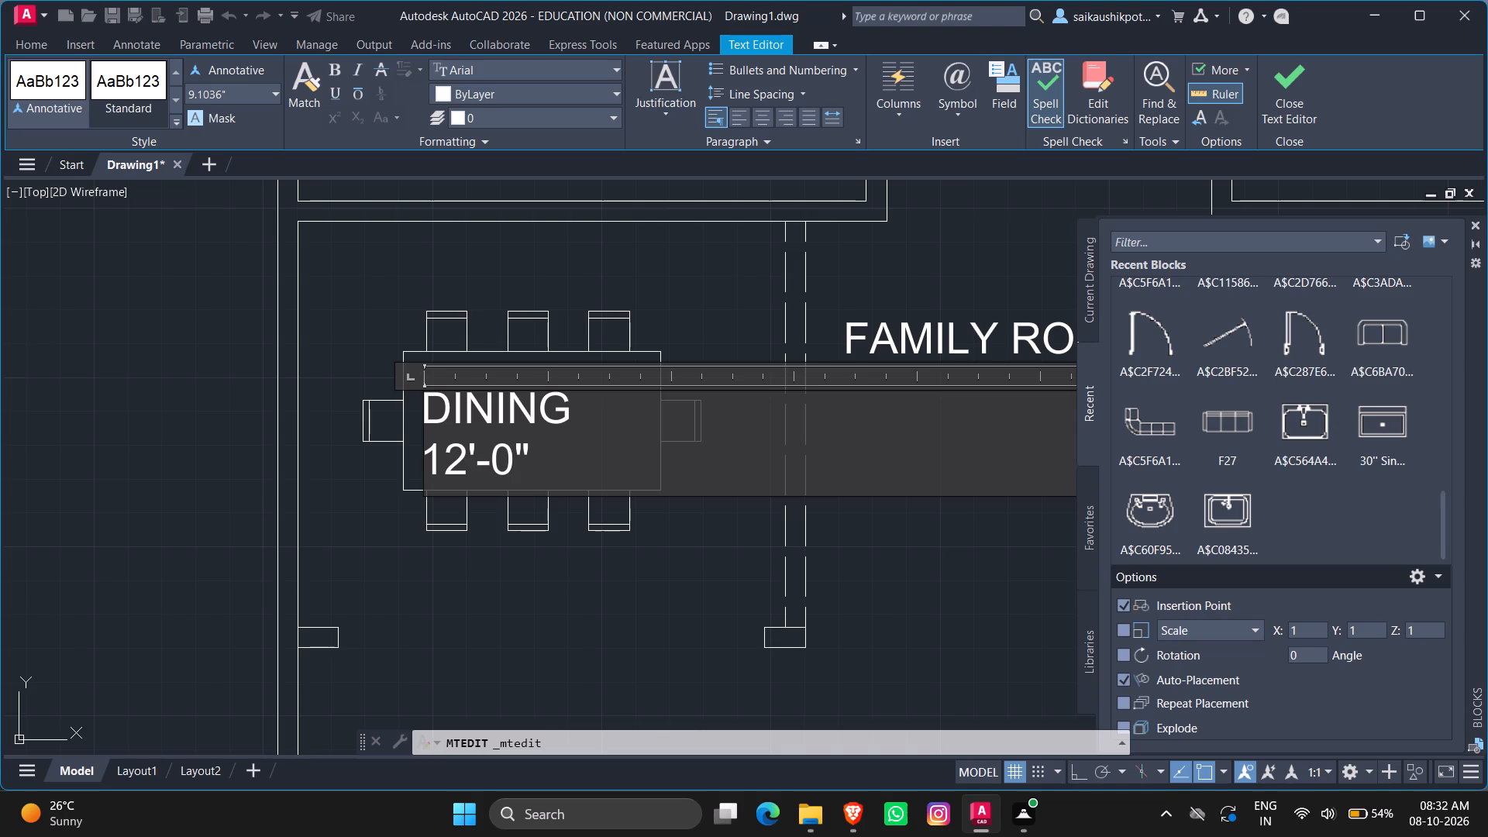
{"action": "key", "text": "Return"}
{"action": "key", "text": "space"}
{"action": "type", "text": "X 10'-0\""}
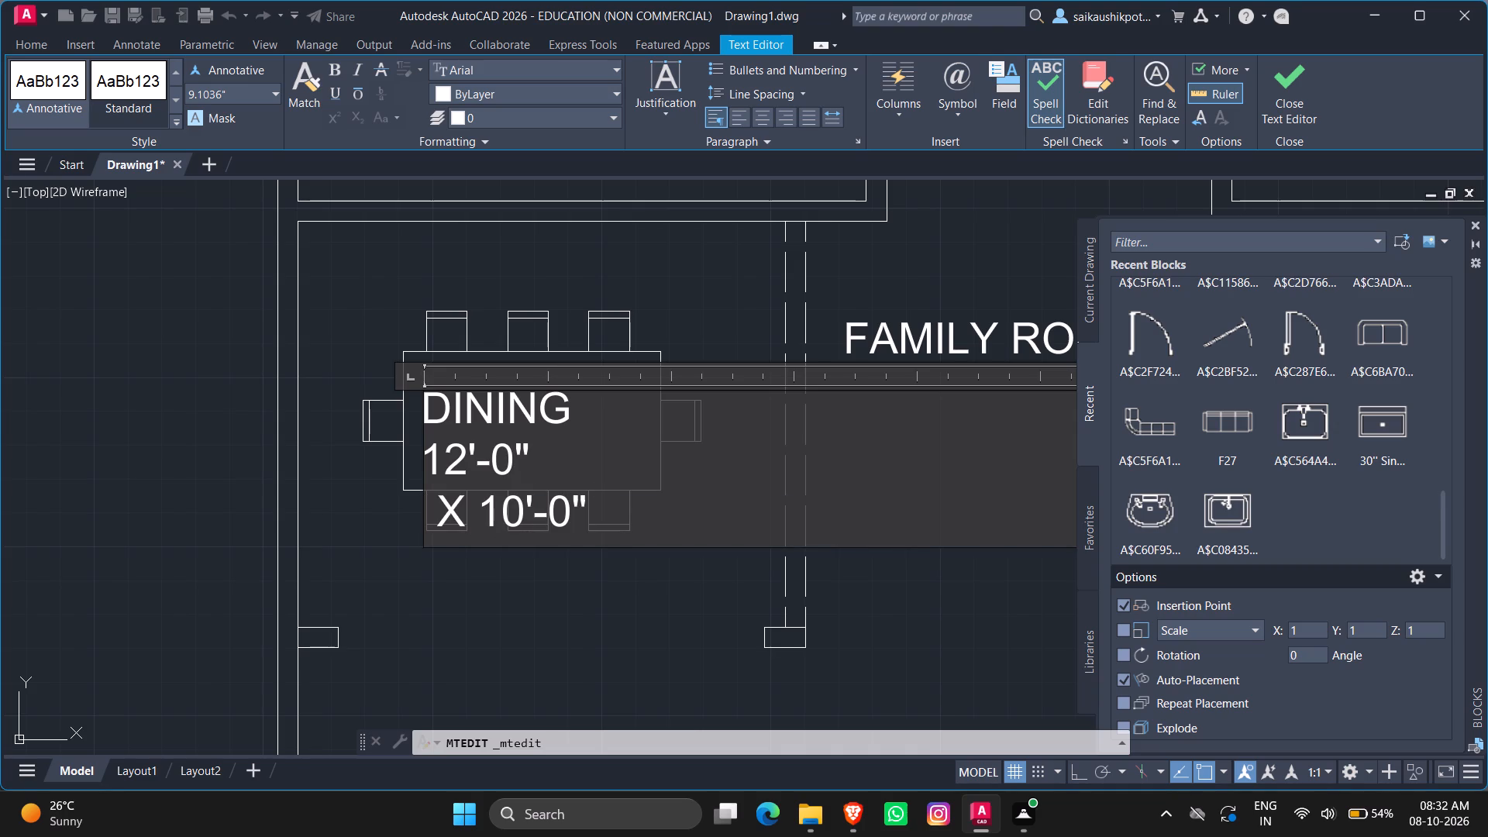
{"action": "left_click", "coordinate": [441, 505]}
{"action": "key", "text": "BackSpace"}
{"action": "key", "text": "BackSpace"}
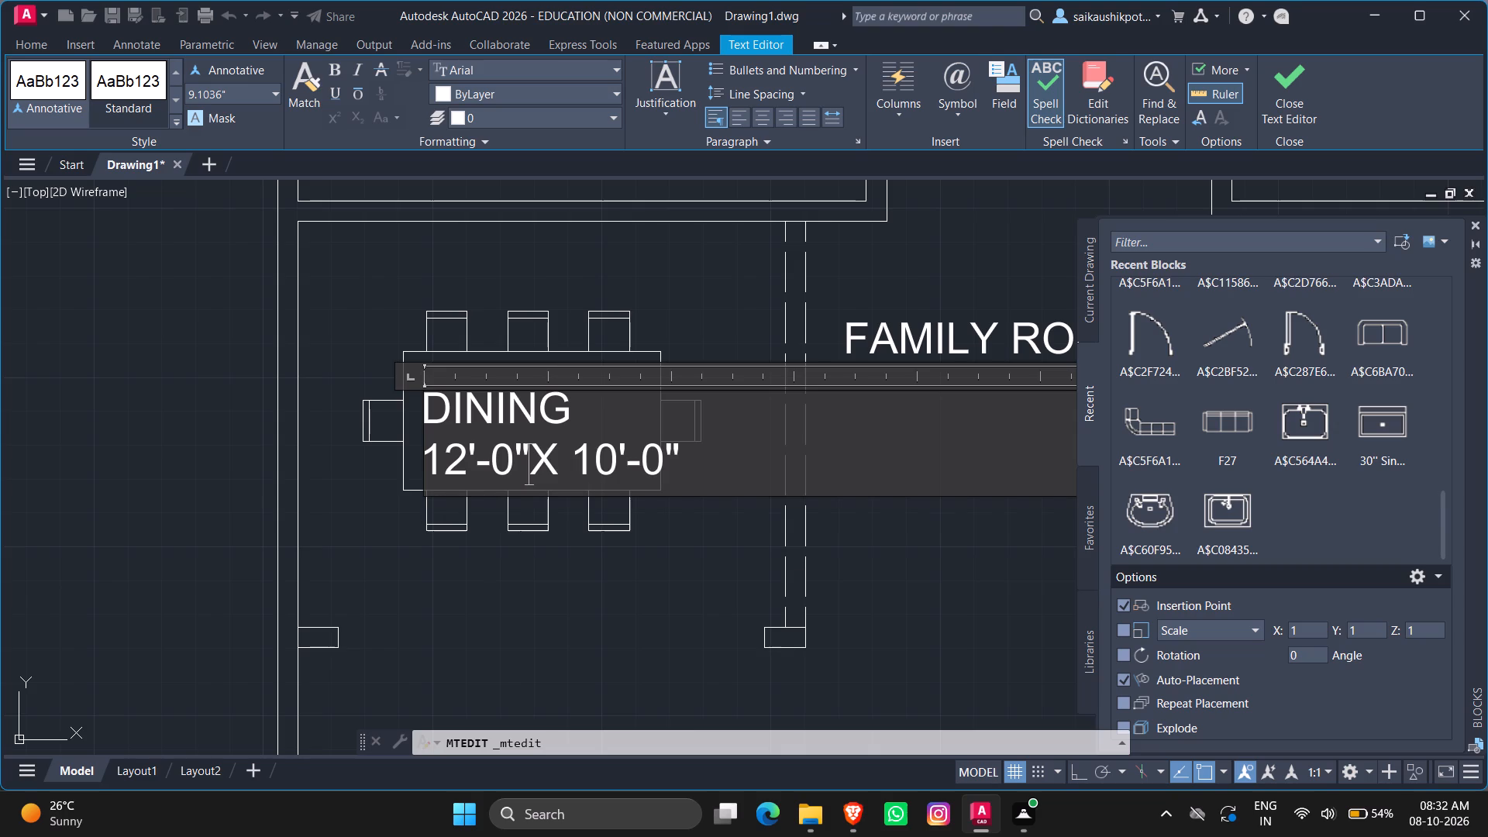
{"action": "key", "text": "Escape"}
{"action": "key", "text": "Return"}
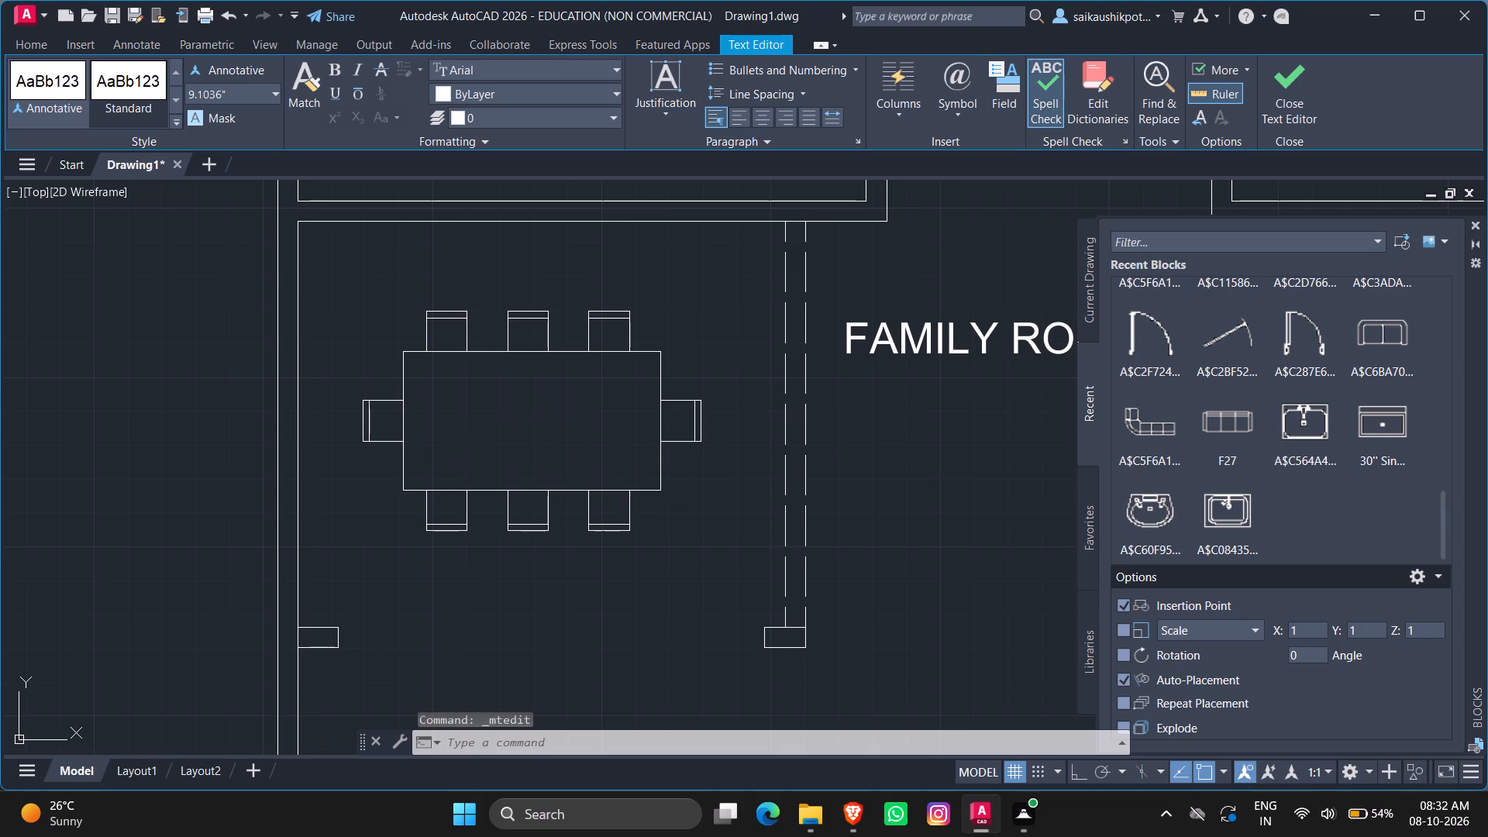
Paste another copy of the FAMILY ROOM label into the living area, above the coffee table.
{"action": "scroll", "coordinate": [532, 505], "scroll_direction": "down", "scroll_amount": 1}
{"action": "scroll", "coordinate": [532, 505], "scroll_direction": "up", "scroll_amount": 2}
{"action": "scroll", "coordinate": [580, 497], "scroll_direction": "down", "scroll_amount": 1}
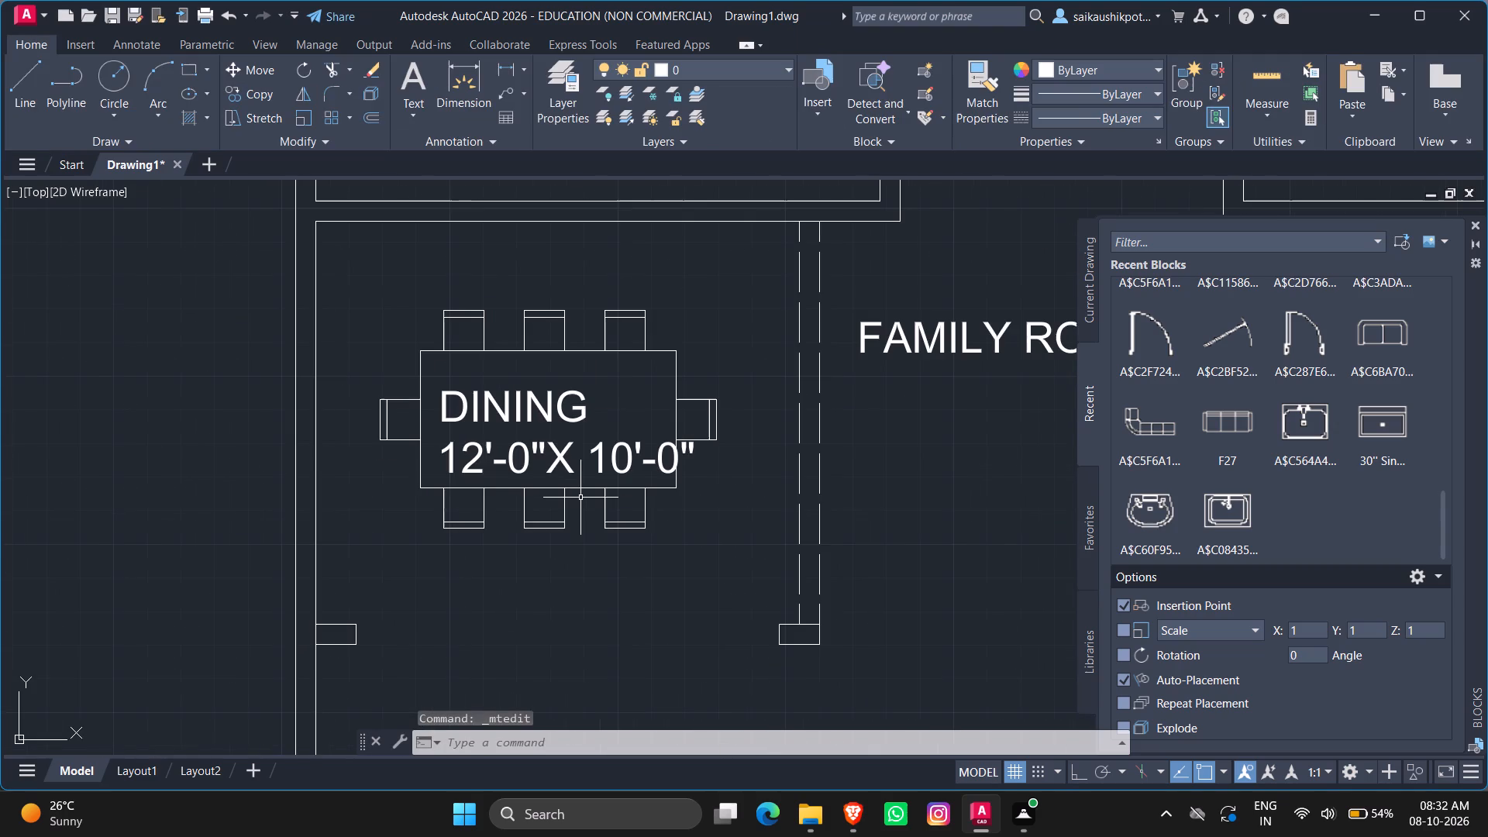
{"action": "scroll", "coordinate": [591, 431], "scroll_direction": "down", "scroll_amount": 2}
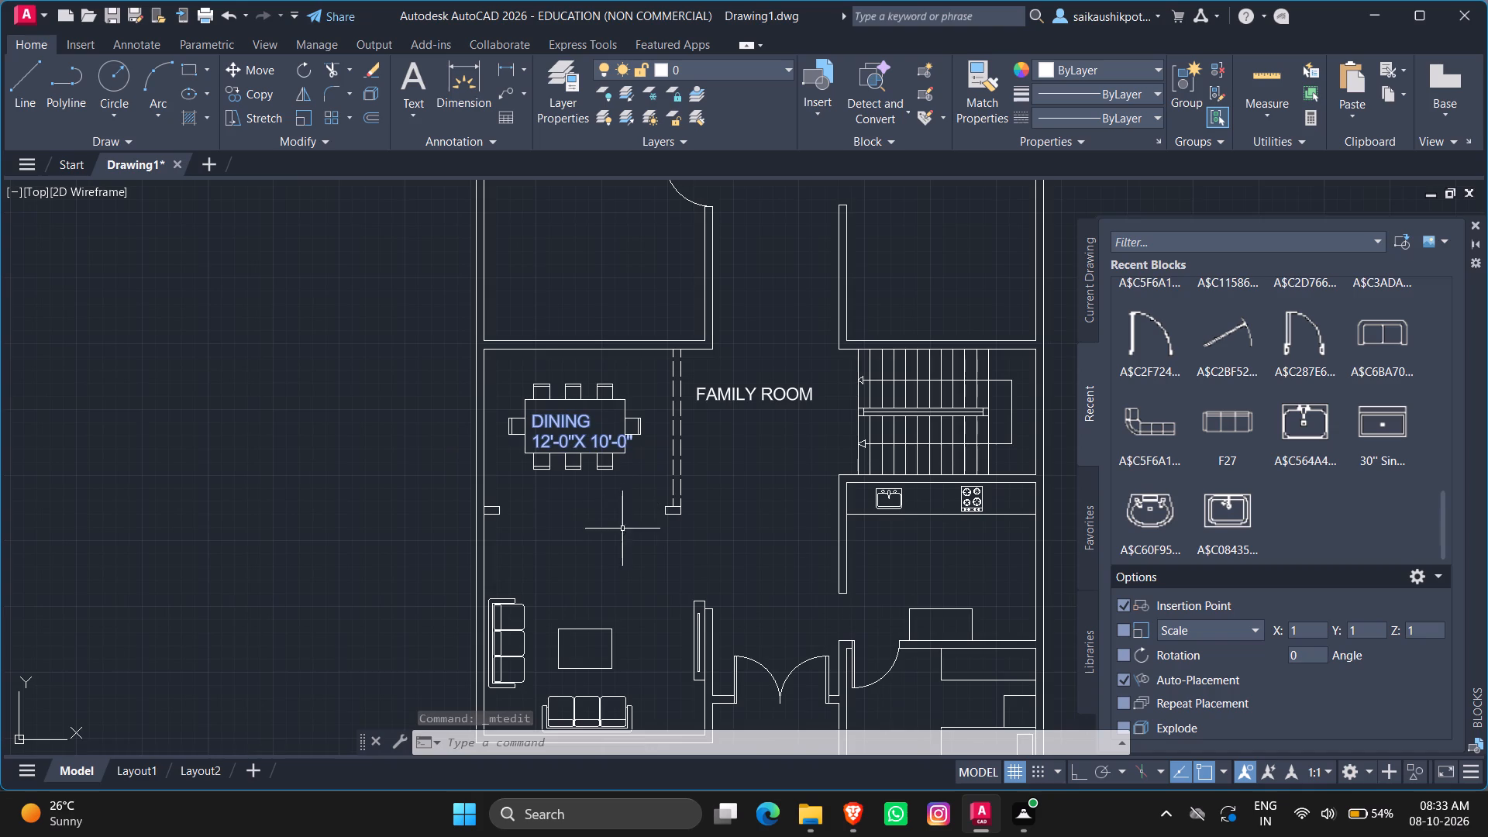
{"action": "scroll", "coordinate": [599, 603], "scroll_direction": "down", "scroll_amount": 1}
{"action": "key", "text": "ctrl+v"}
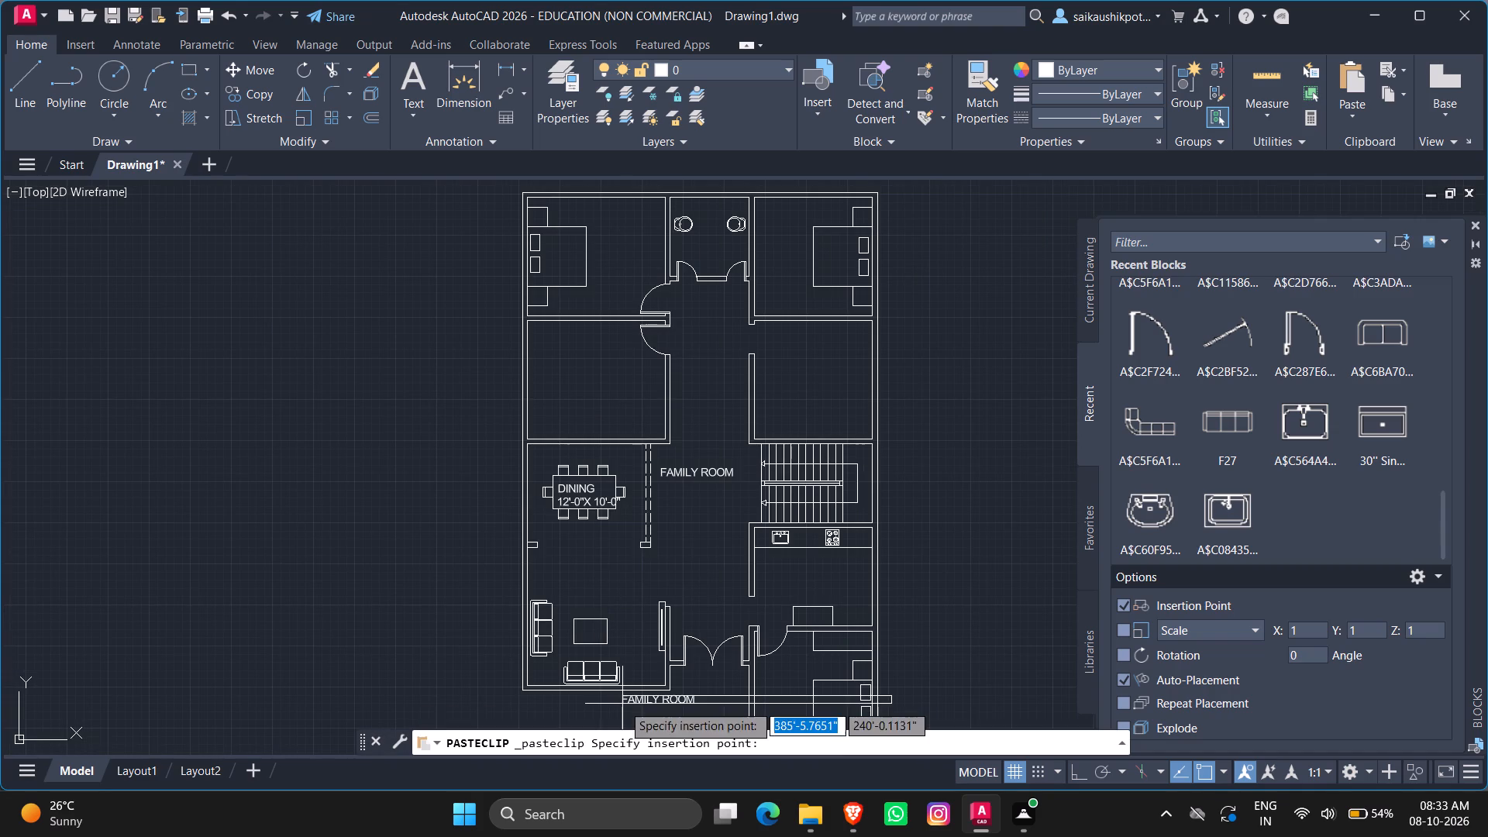
{"action": "scroll", "coordinate": [623, 627], "scroll_direction": "up", "scroll_amount": 3}
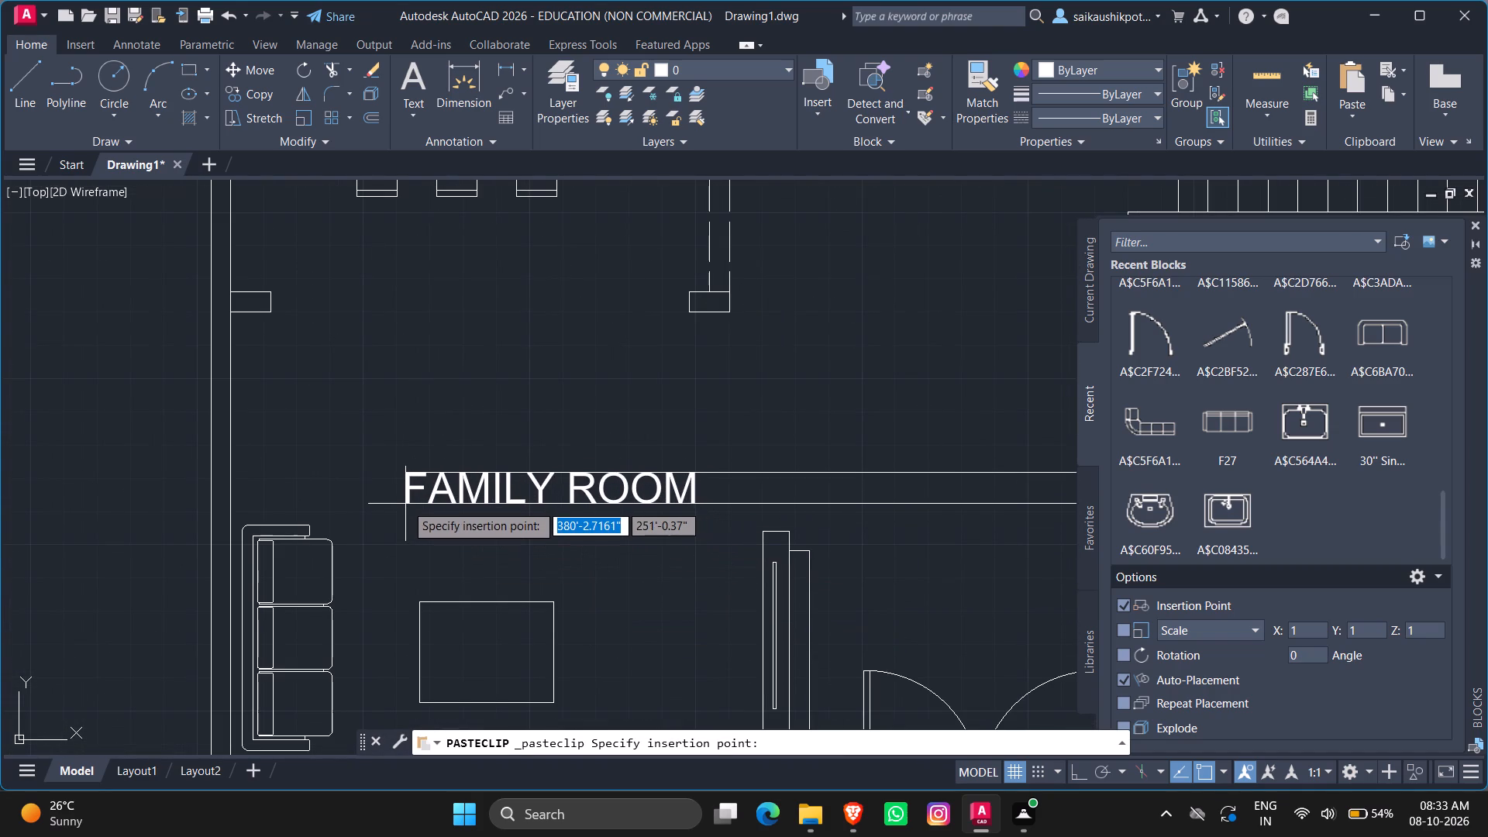
{"action": "left_click", "coordinate": [403, 454]}
Replace the FAMILY ROOM text above the coffee table with LIVING and a second line reading 20'-0" X 14'-0".
{"action": "double_click", "coordinate": [467, 446]}
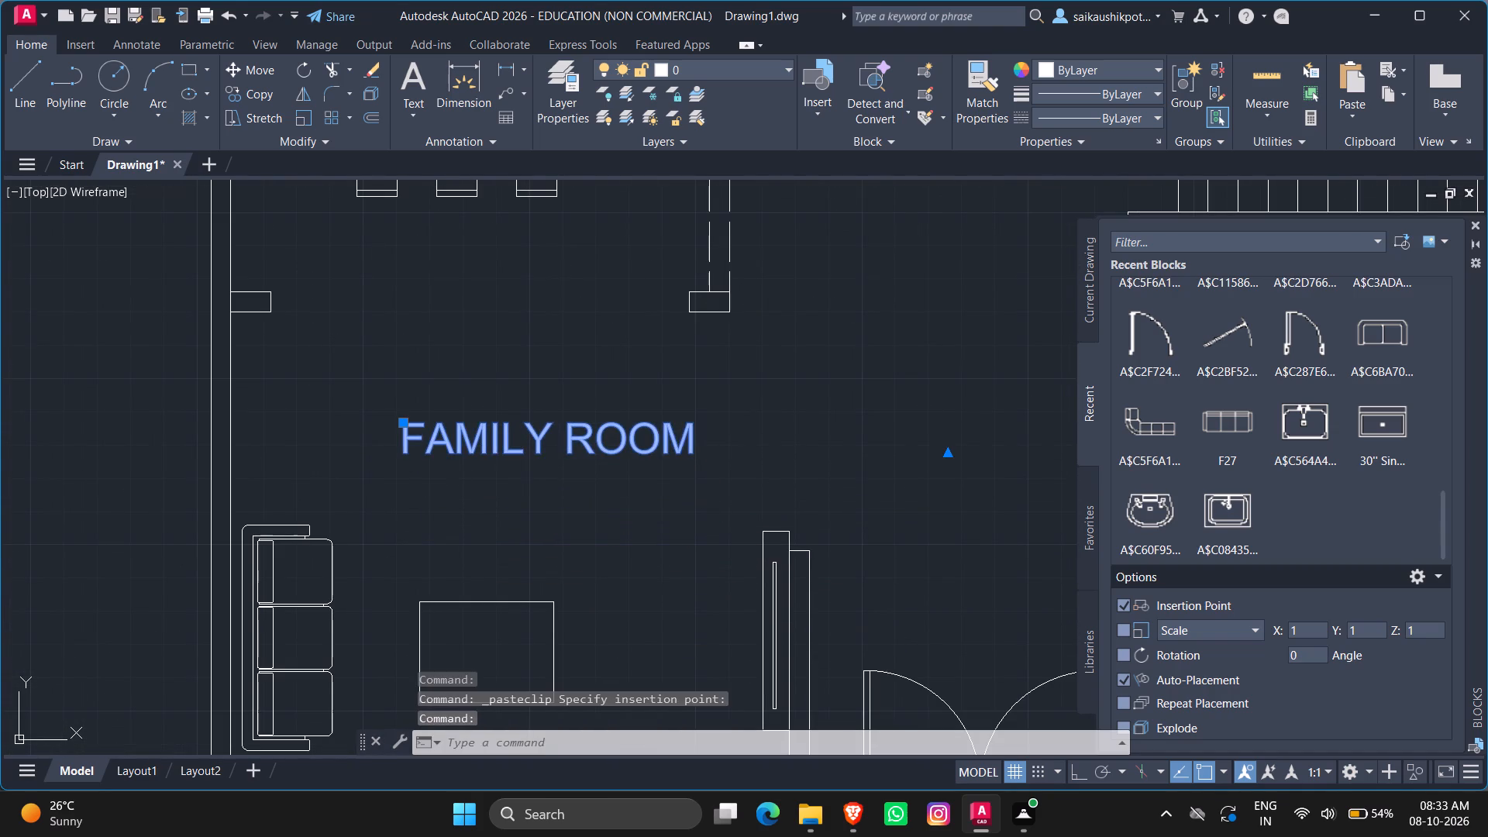
{"action": "left_click_drag", "start_coordinate": [702, 441], "coordinate": [445, 450]}
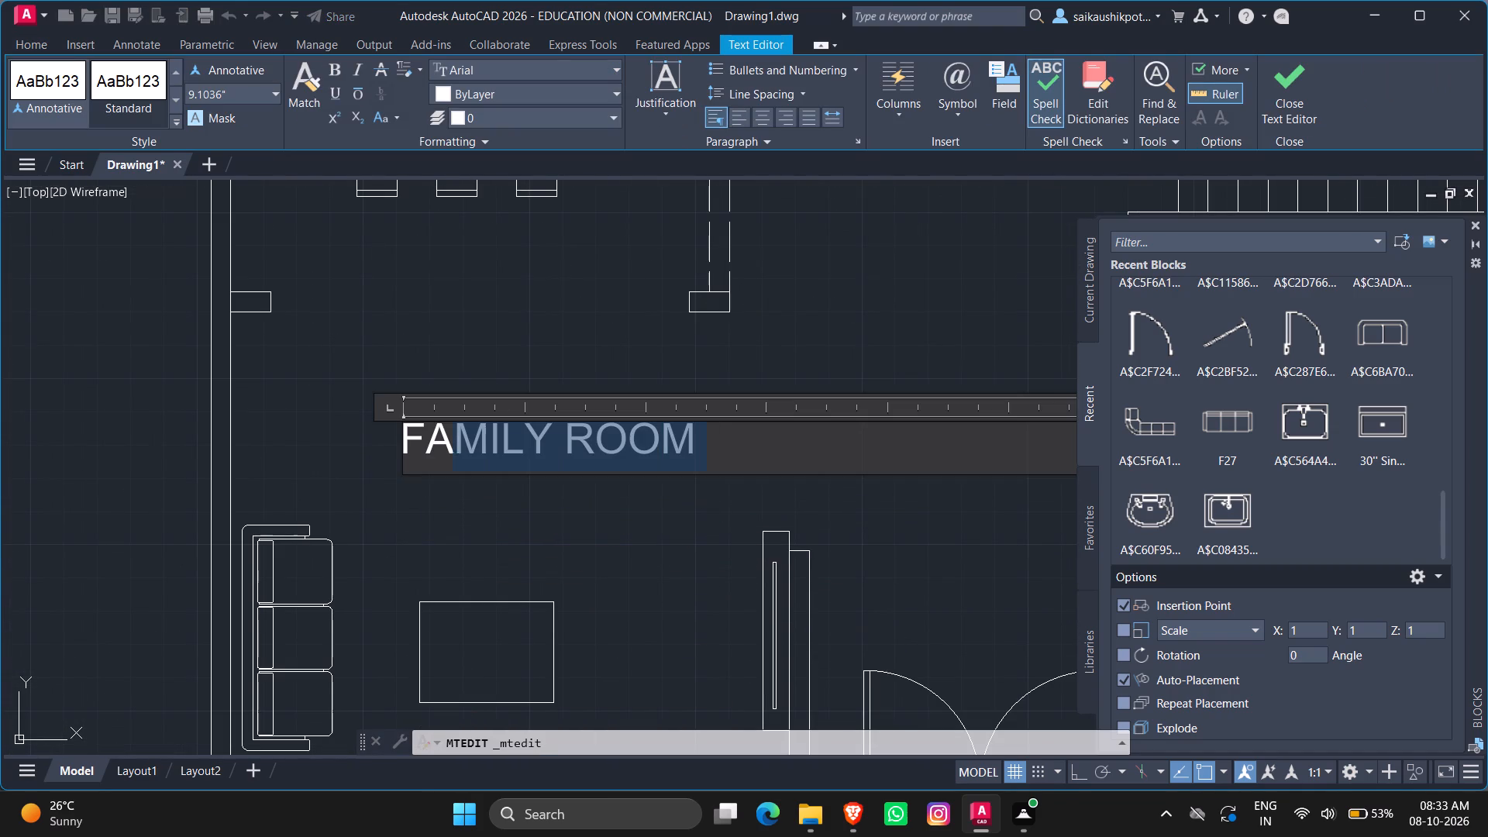
{"action": "left_click_drag", "start_coordinate": [445, 450], "coordinate": [363, 456]}
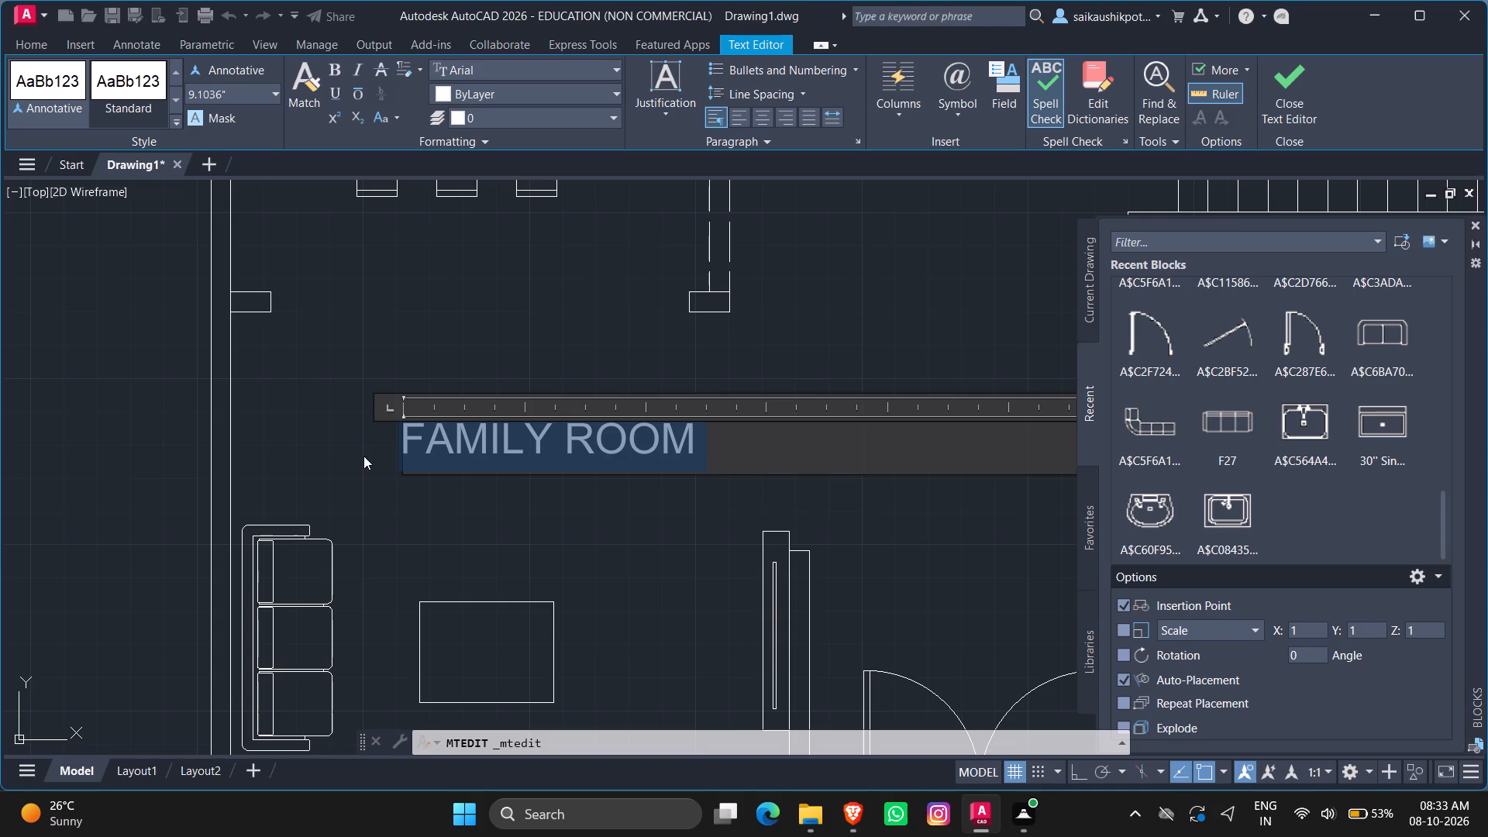
{"action": "type", "text": "LIVING"}
{"action": "key", "text": "Return"}
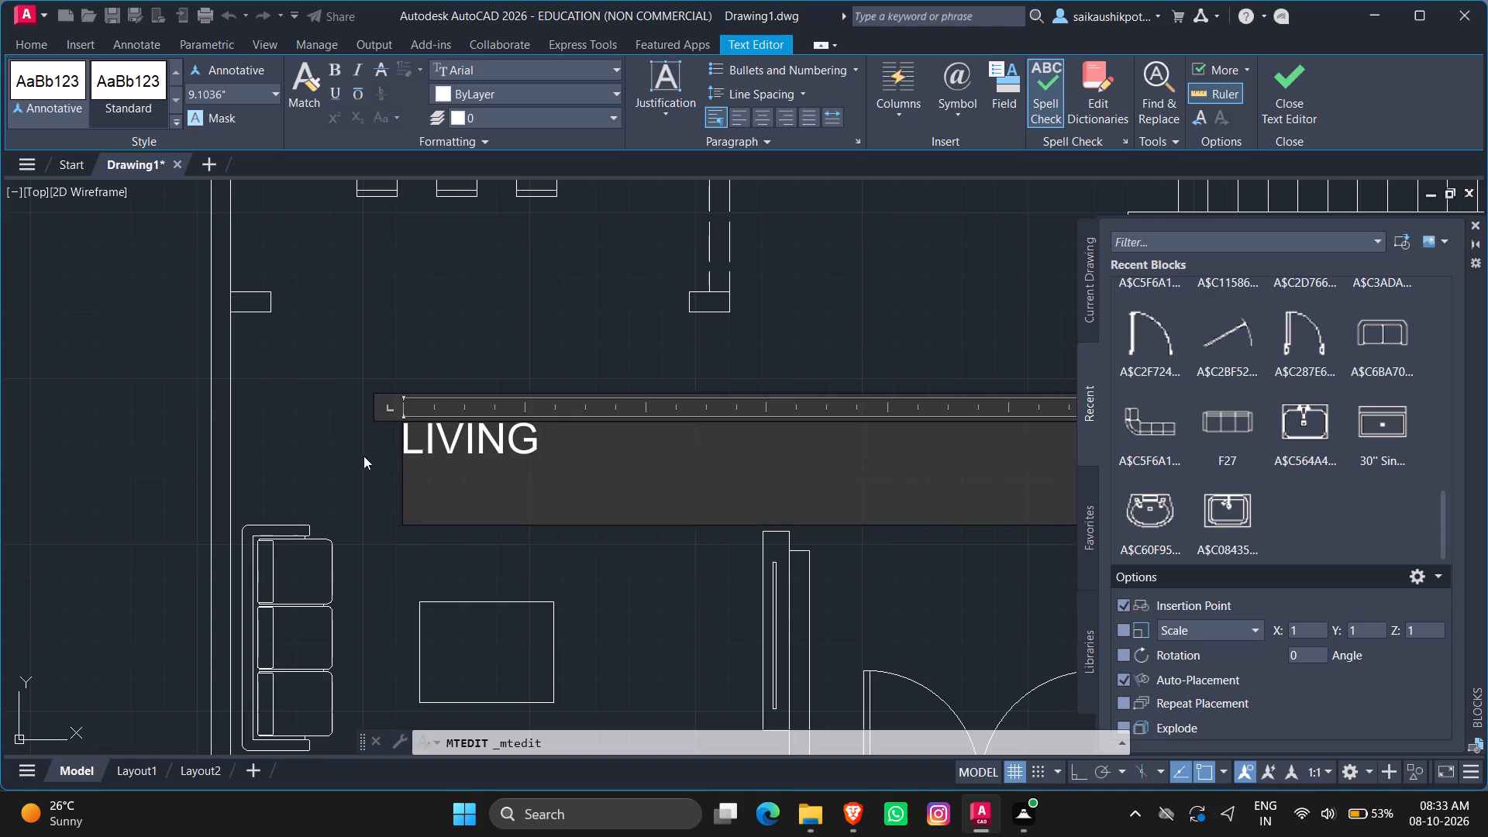
{"action": "type", "text": "20'"}
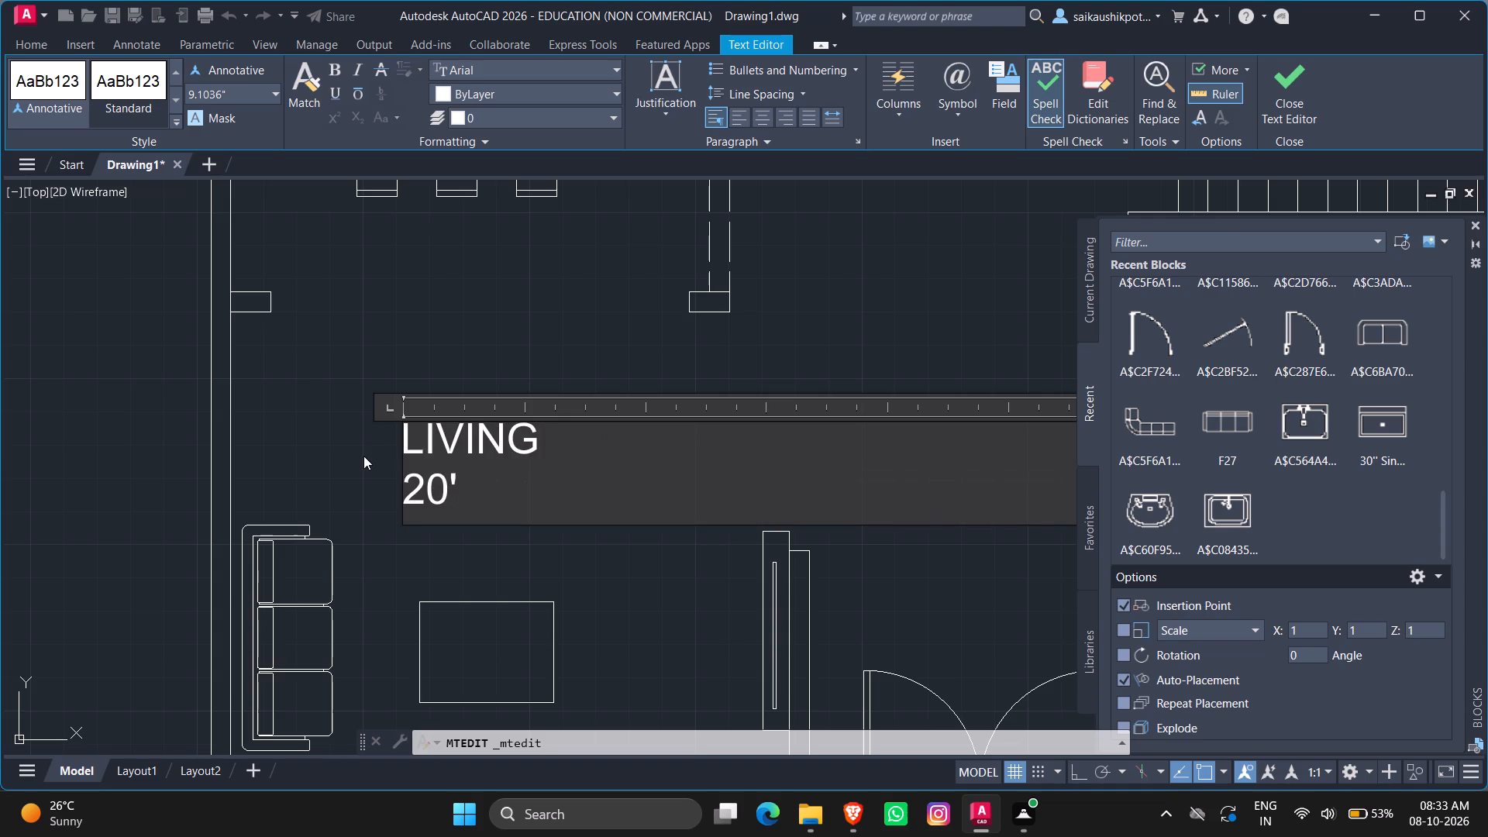
{"action": "type", "text": "-0\""}
{"action": "key", "text": "space"}
{"action": "type", "text": "X 14'-0\""}
{"action": "key", "text": "Escape"}
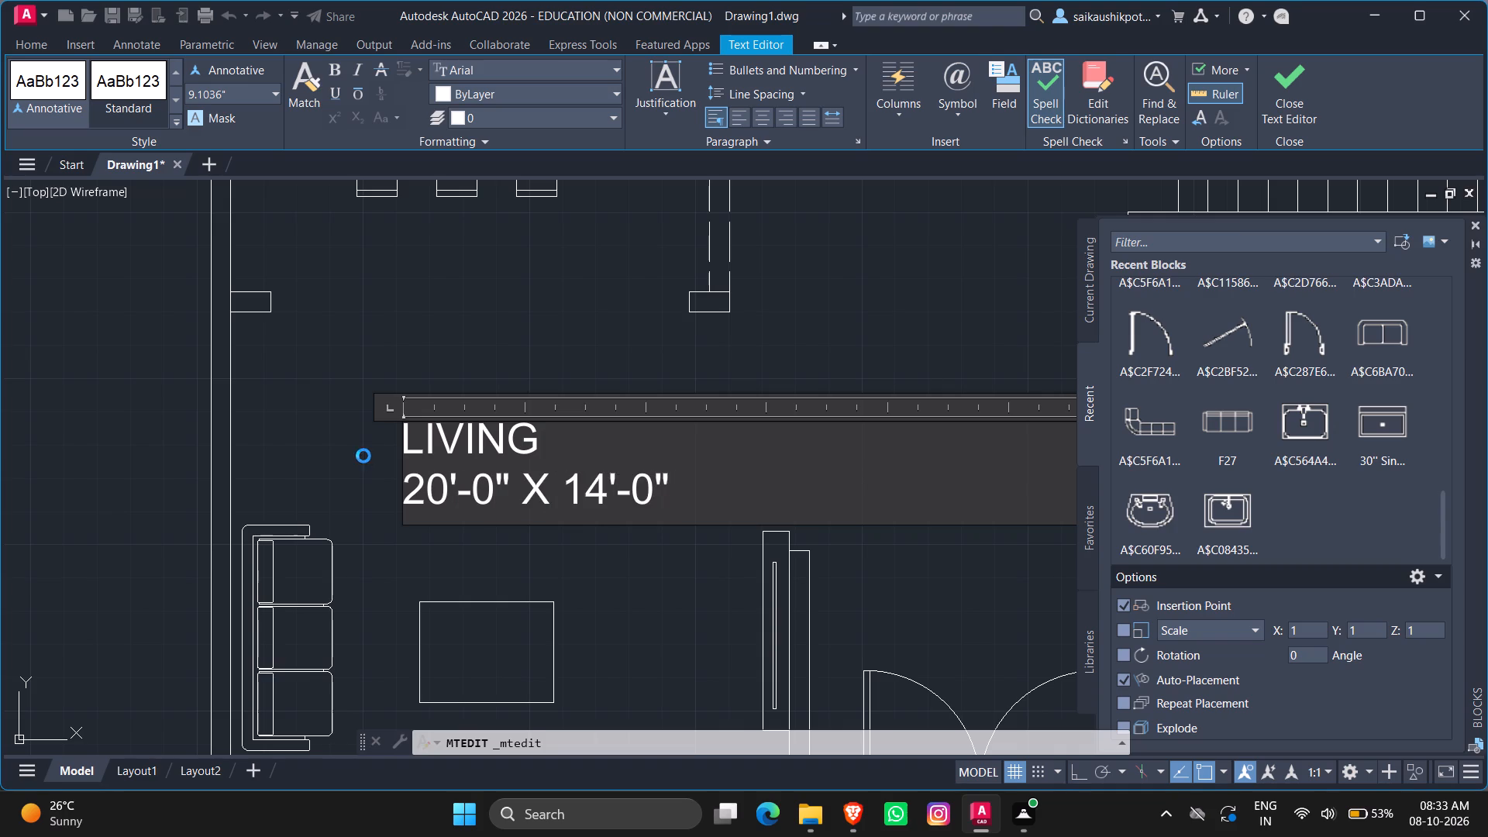
{"action": "key", "text": "Return"}
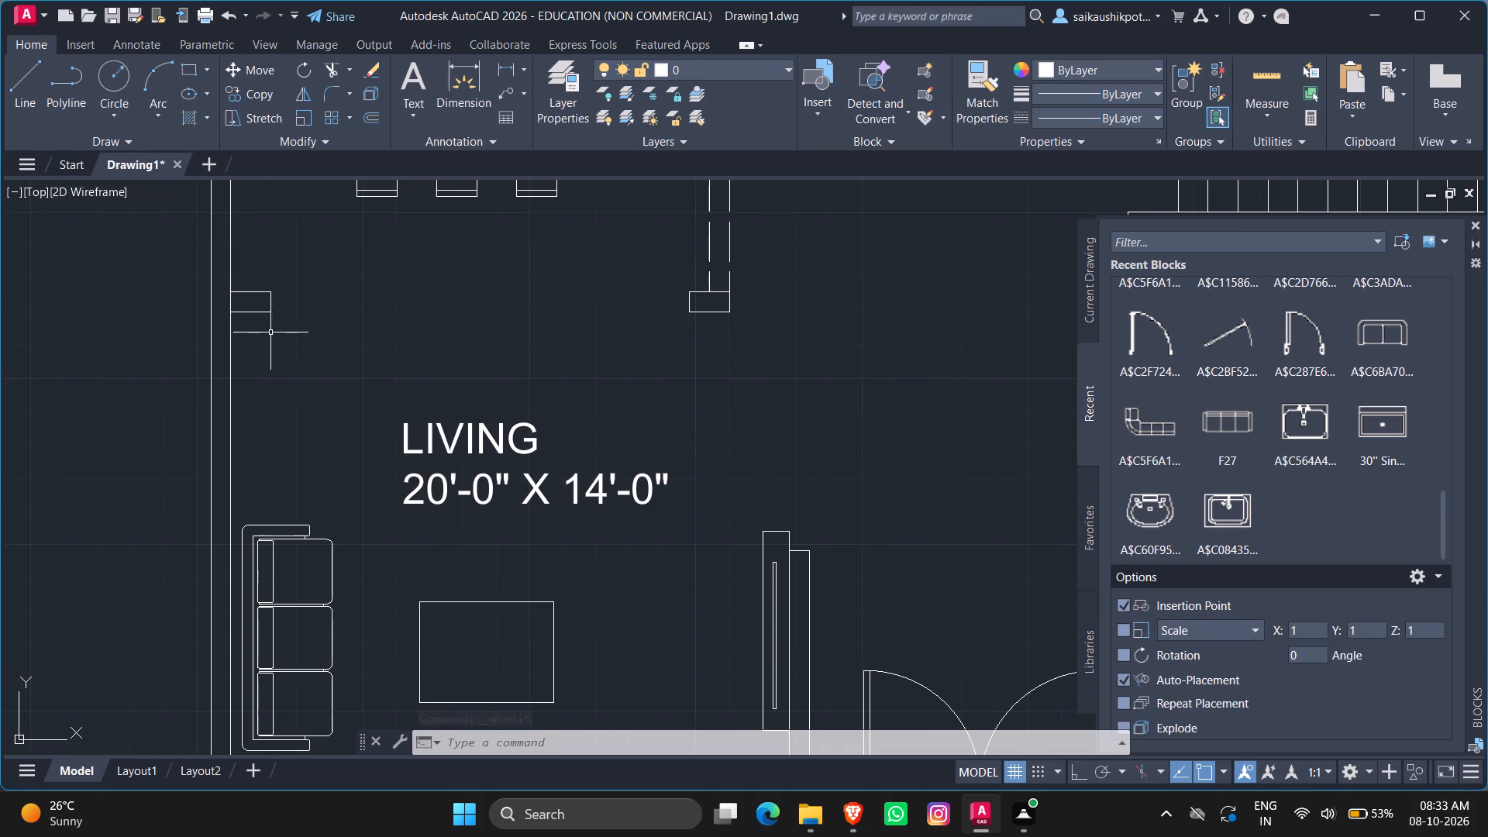
Paste another copy of the FAMILY ROOM label into the kitchen, below the sink and stove counter.
{"action": "scroll", "coordinate": [284, 350], "scroll_direction": "down", "scroll_amount": 3}
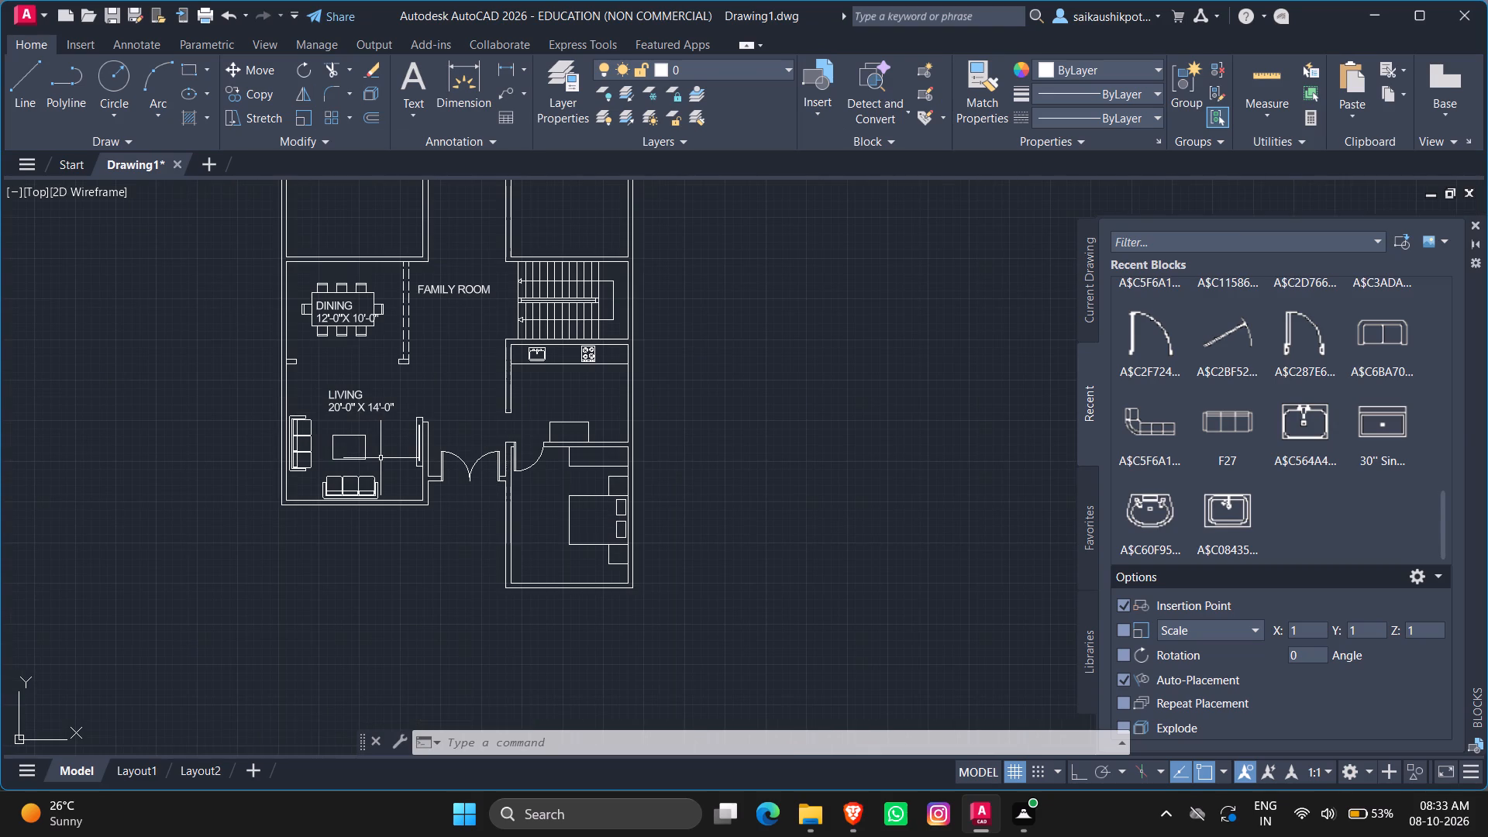
{"action": "key", "text": "ctrl+v"}
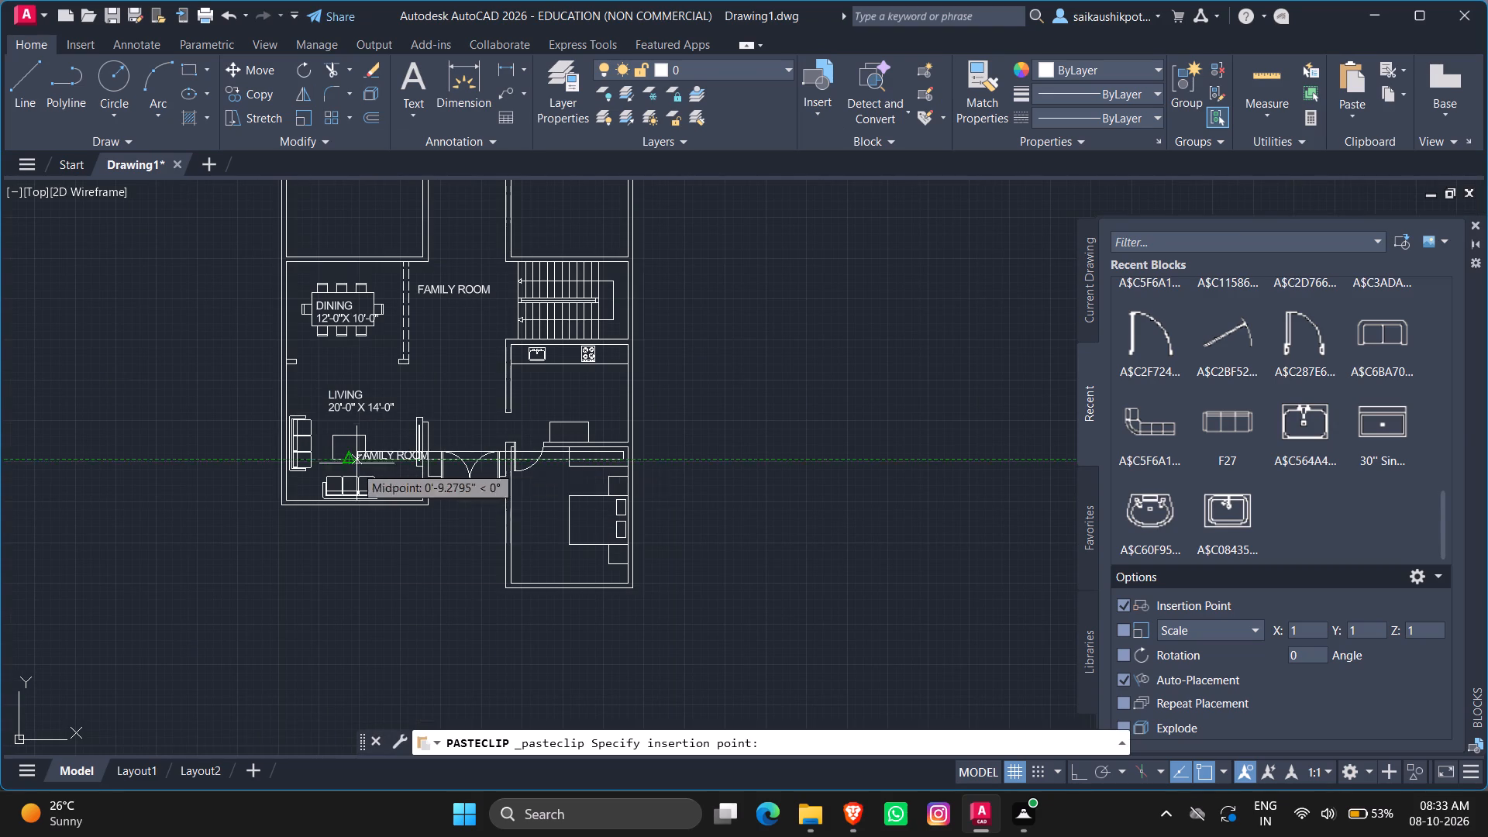
{"action": "scroll", "coordinate": [355, 466], "scroll_direction": "up", "scroll_amount": 3}
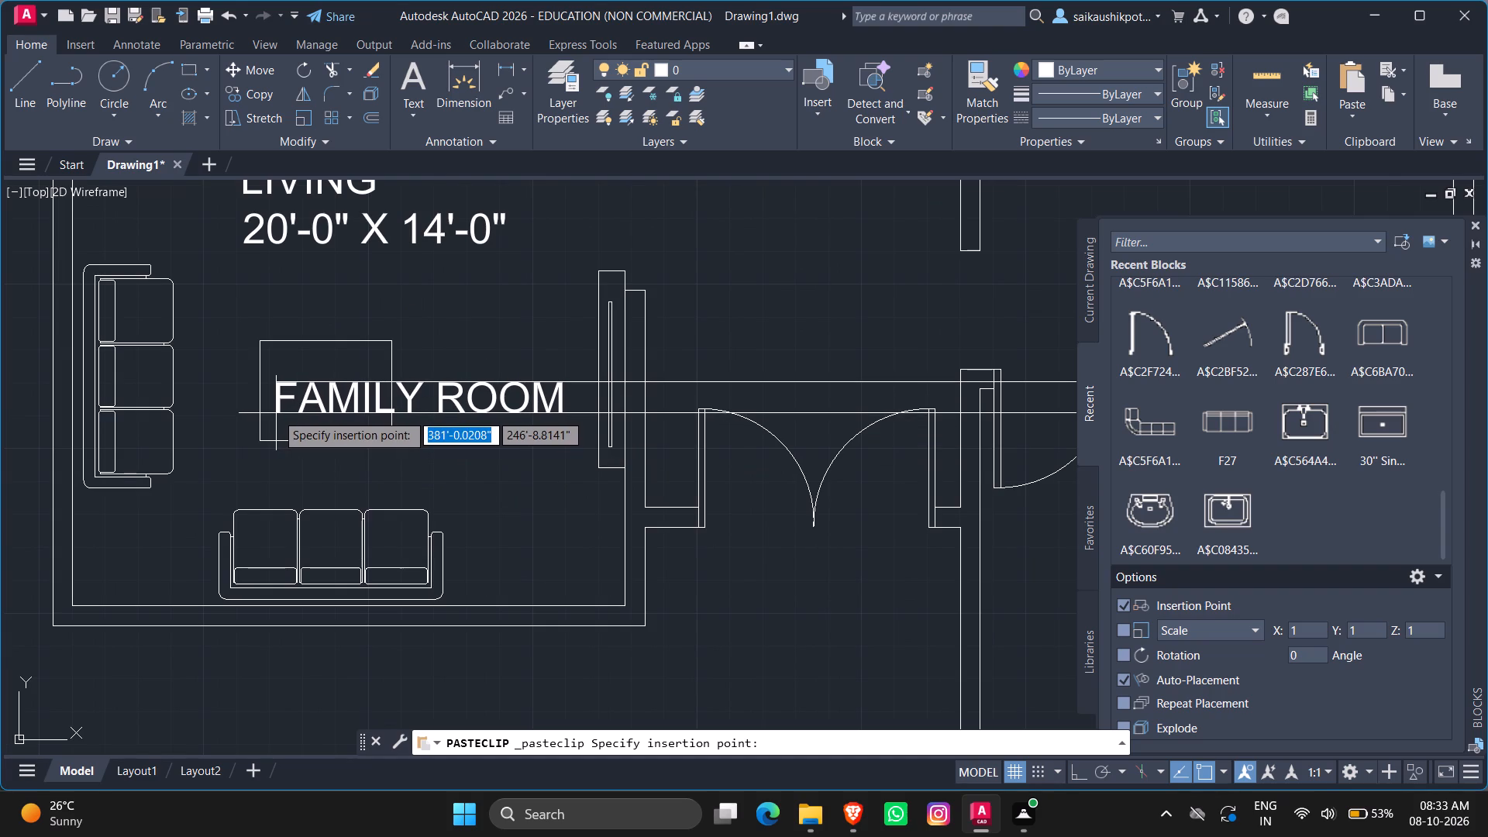
{"action": "scroll", "coordinate": [364, 457], "scroll_direction": "down", "scroll_amount": 3}
{"action": "left_click", "coordinate": [544, 393]}
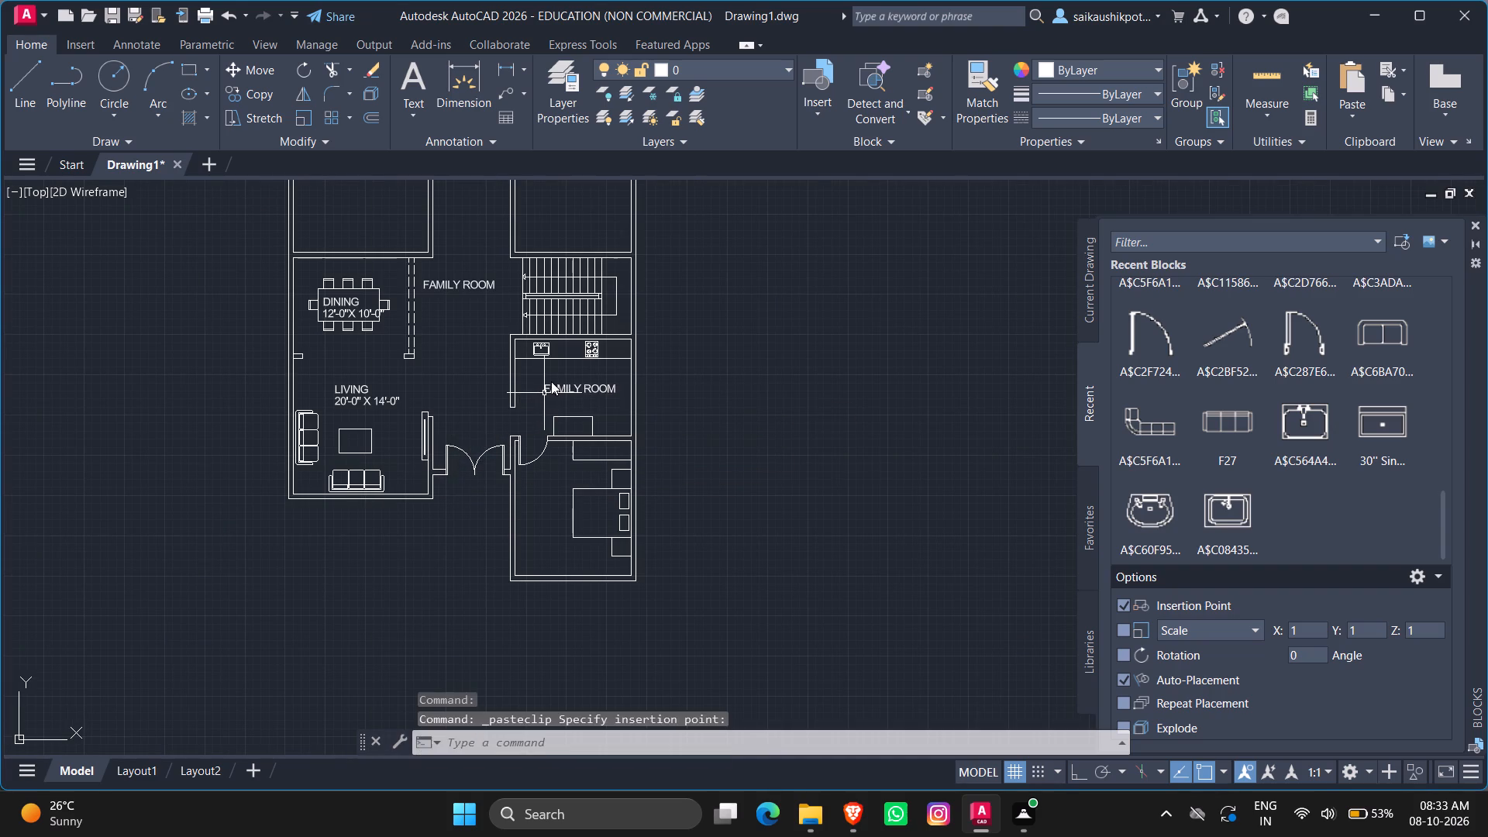
Replace the kitchen label's text with KITCHEN and a second line reading 10'-0" X 12'-0".
{"action": "double_click", "coordinate": [551, 381]}
{"action": "double_click", "coordinate": [548, 392]}
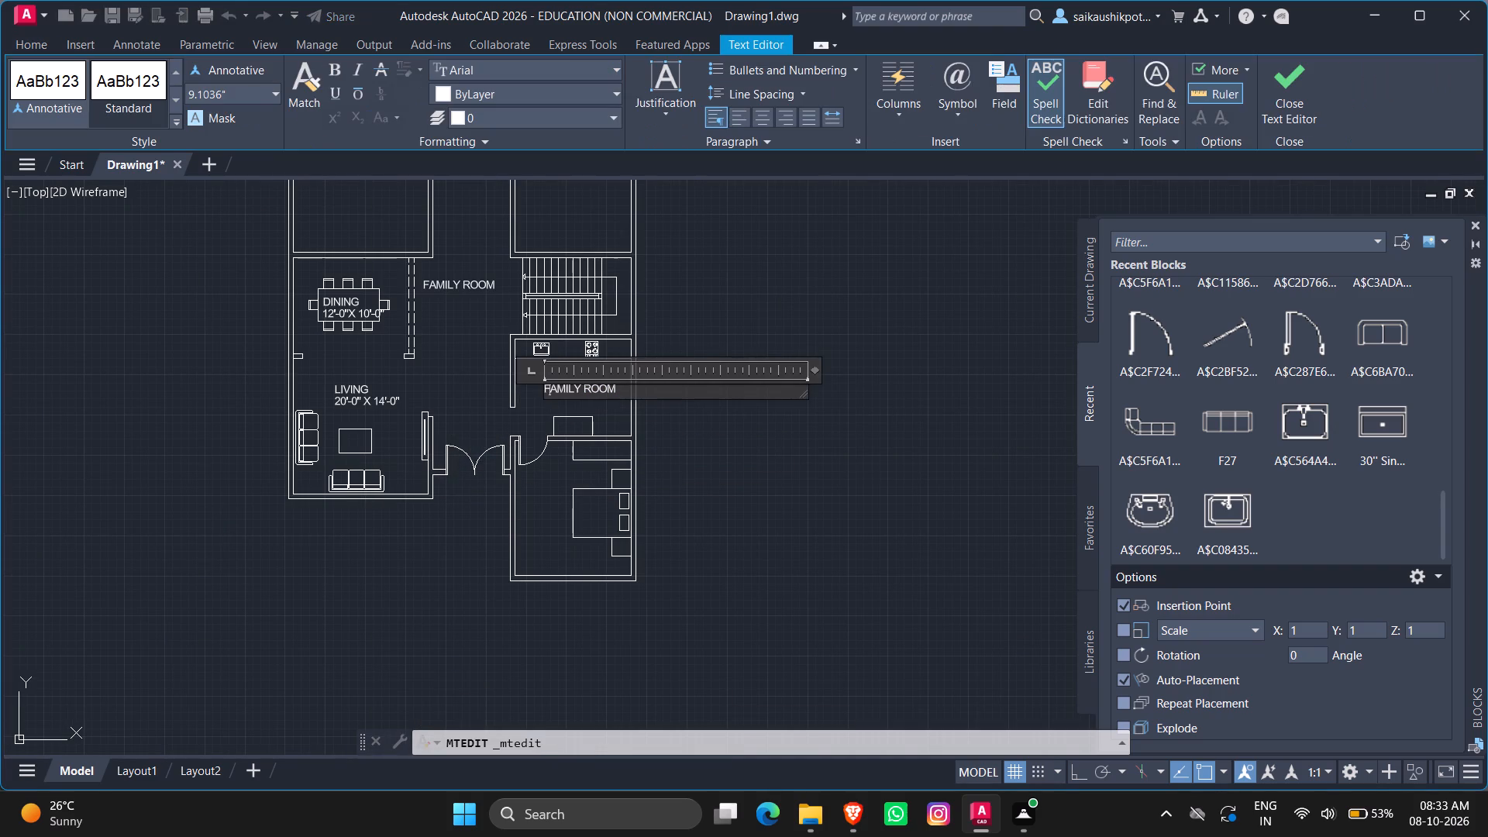
{"action": "key", "text": "ctrl+a"}
{"action": "key", "text": "BackSpace"}
{"action": "type", "text": "KITCHEN"}
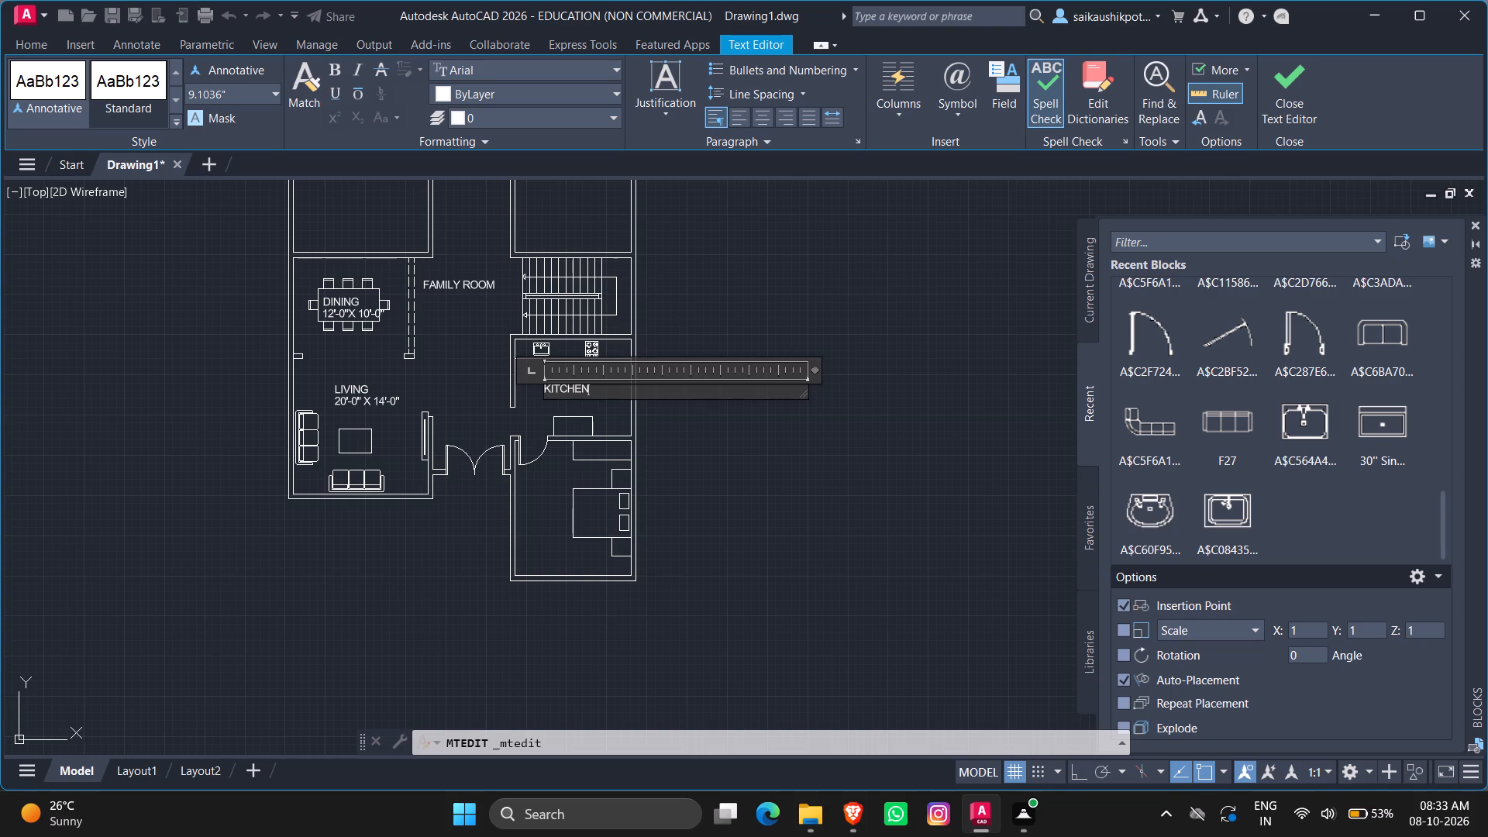
{"action": "key", "text": "Return"}
{"action": "type", "text": "10'-0\""}
{"action": "key", "text": "space"}
{"action": "type", "text": "X"}
{"action": "key", "text": "space"}
{"action": "type", "text": "12'-0\""}
{"action": "key", "text": "Escape"}
{"action": "key", "text": "Return"}
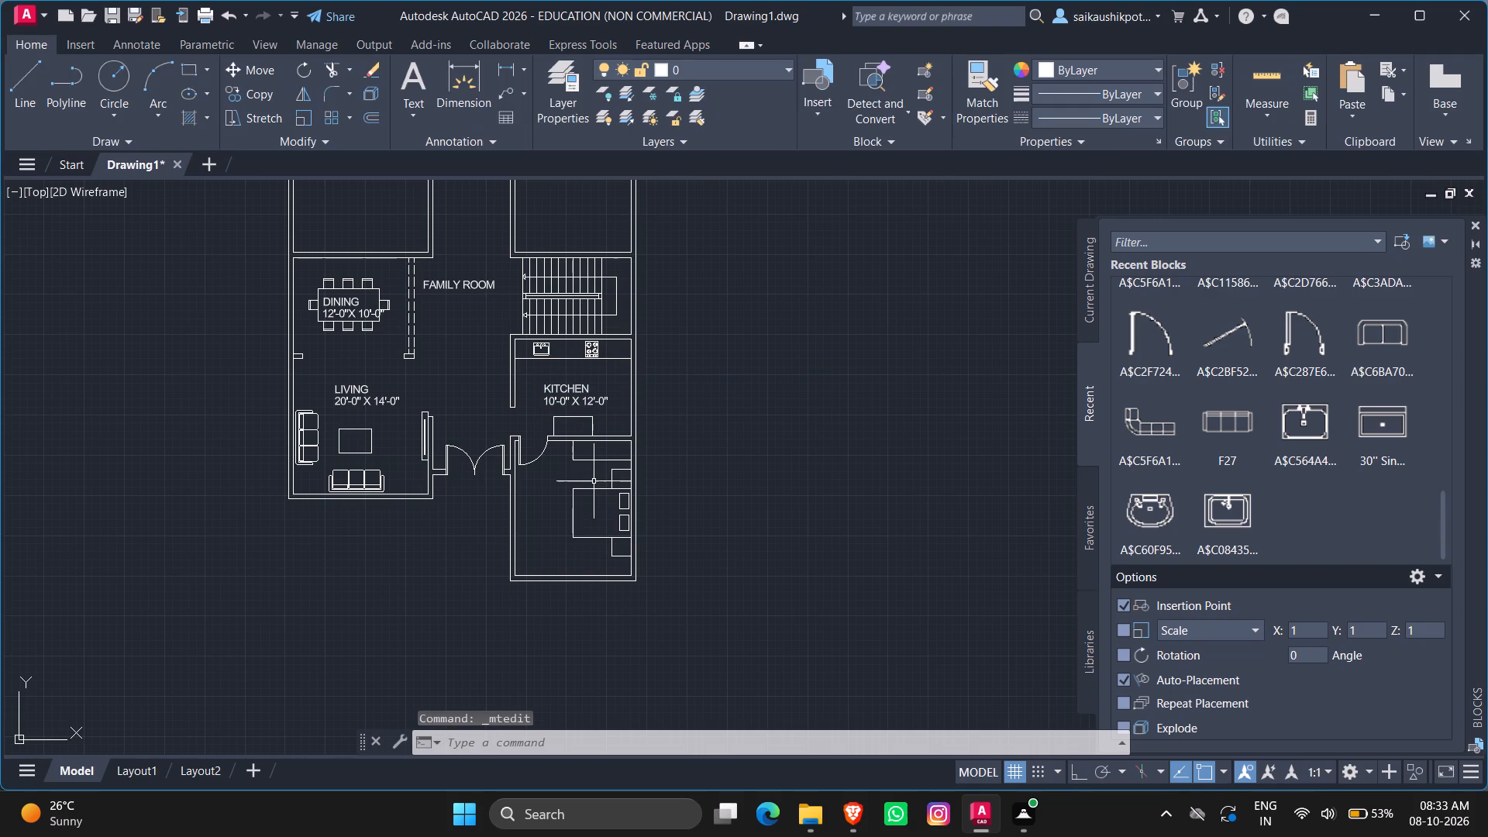
Paste another copy of the FAMILY ROOM label into the bedroom below the kitchen, starting beside the bed.
{"action": "key", "text": "ctrl+v"}
{"action": "scroll", "coordinate": [552, 536], "scroll_direction": "up", "scroll_amount": 4}
{"action": "left_click", "coordinate": [493, 456]}
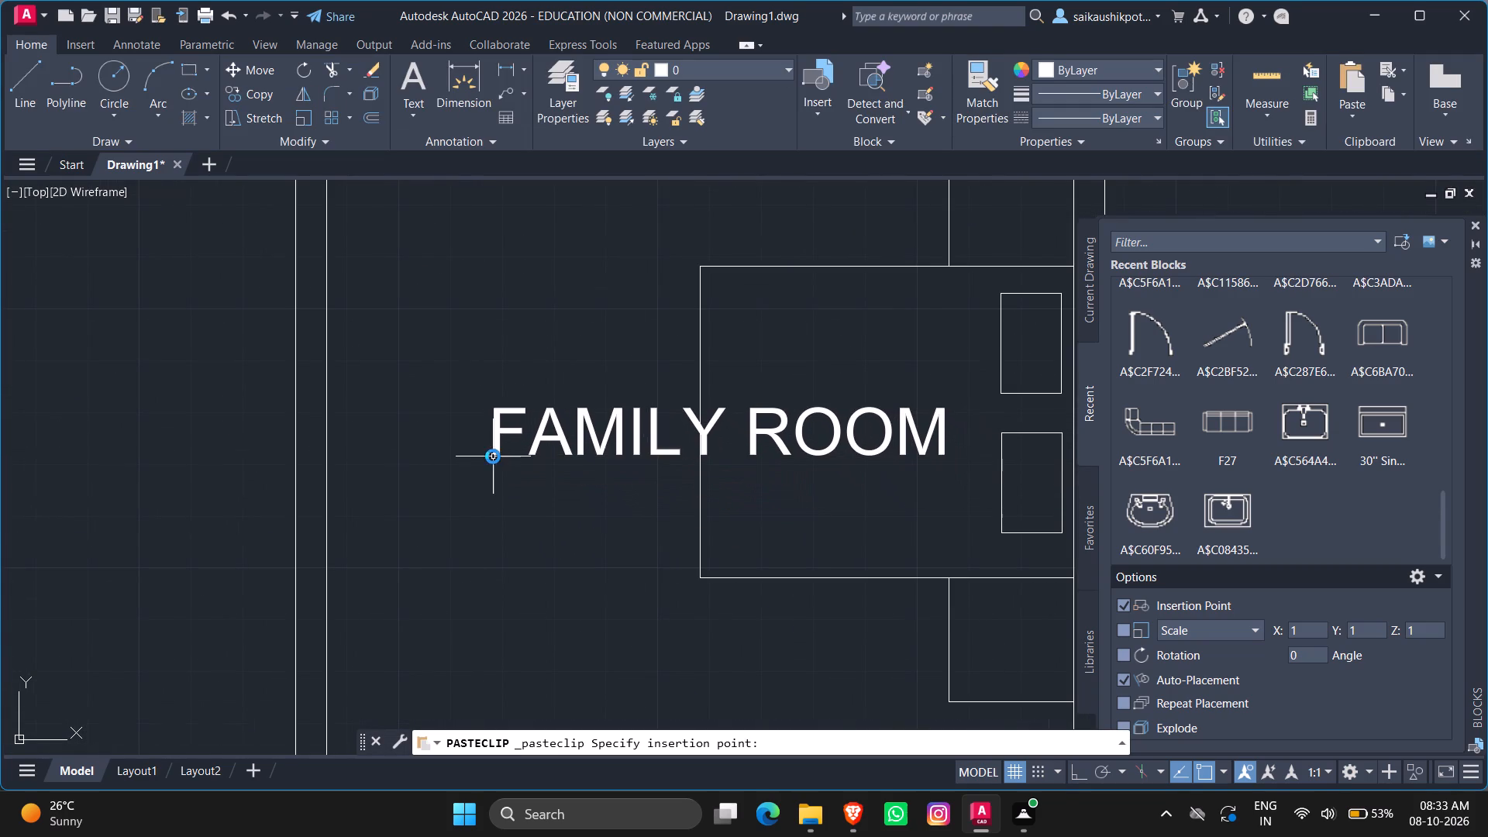
Replace the text of the pasted label in the bedroom below the kitchen with BED 1.
{"action": "left_click", "coordinate": [525, 426]}
{"action": "double_click", "coordinate": [503, 422]}
{"action": "double_click", "coordinate": [501, 424]}
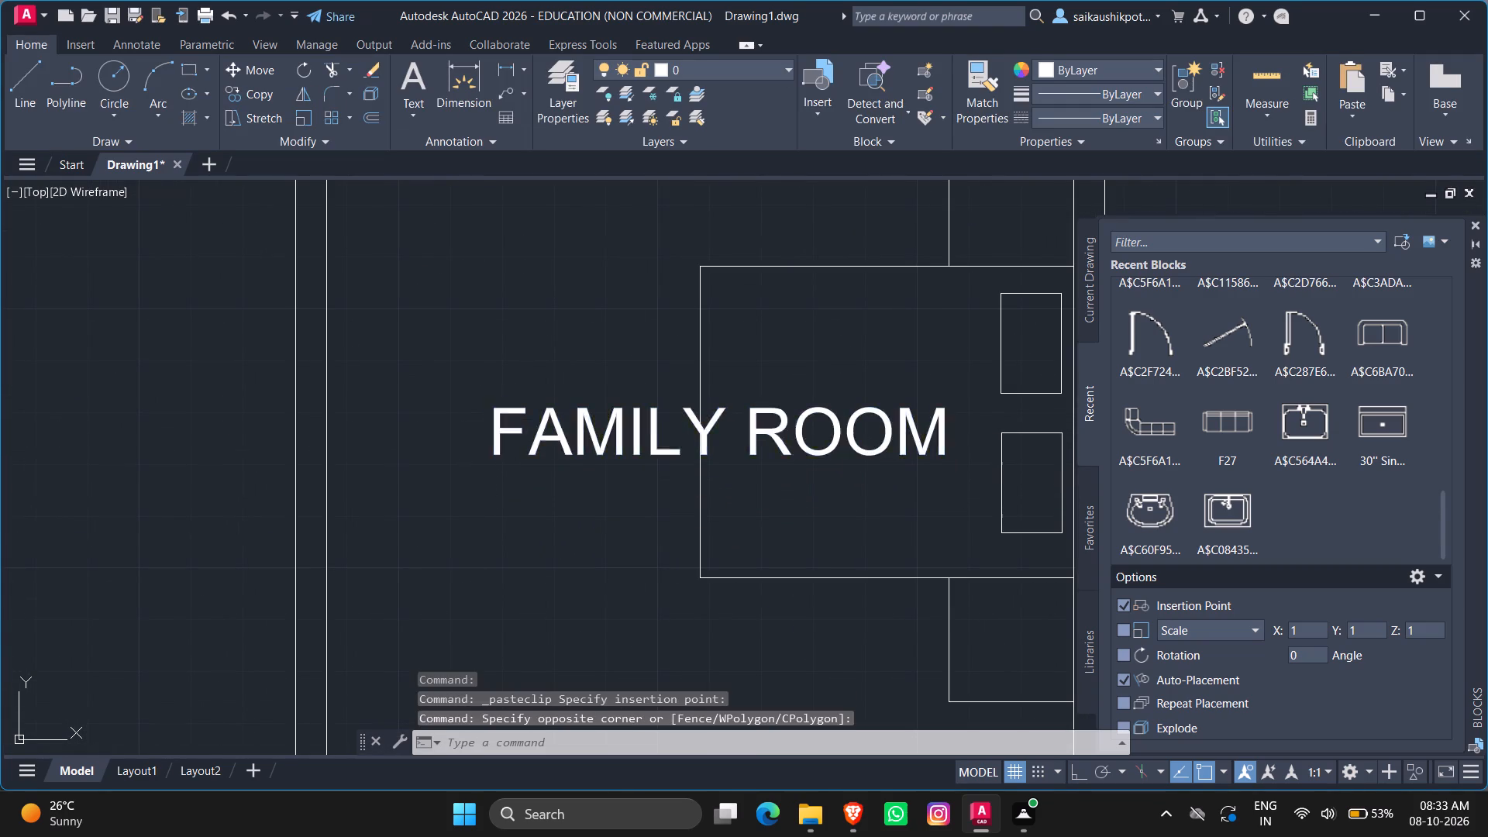
{"action": "key", "text": "ctrl+a"}
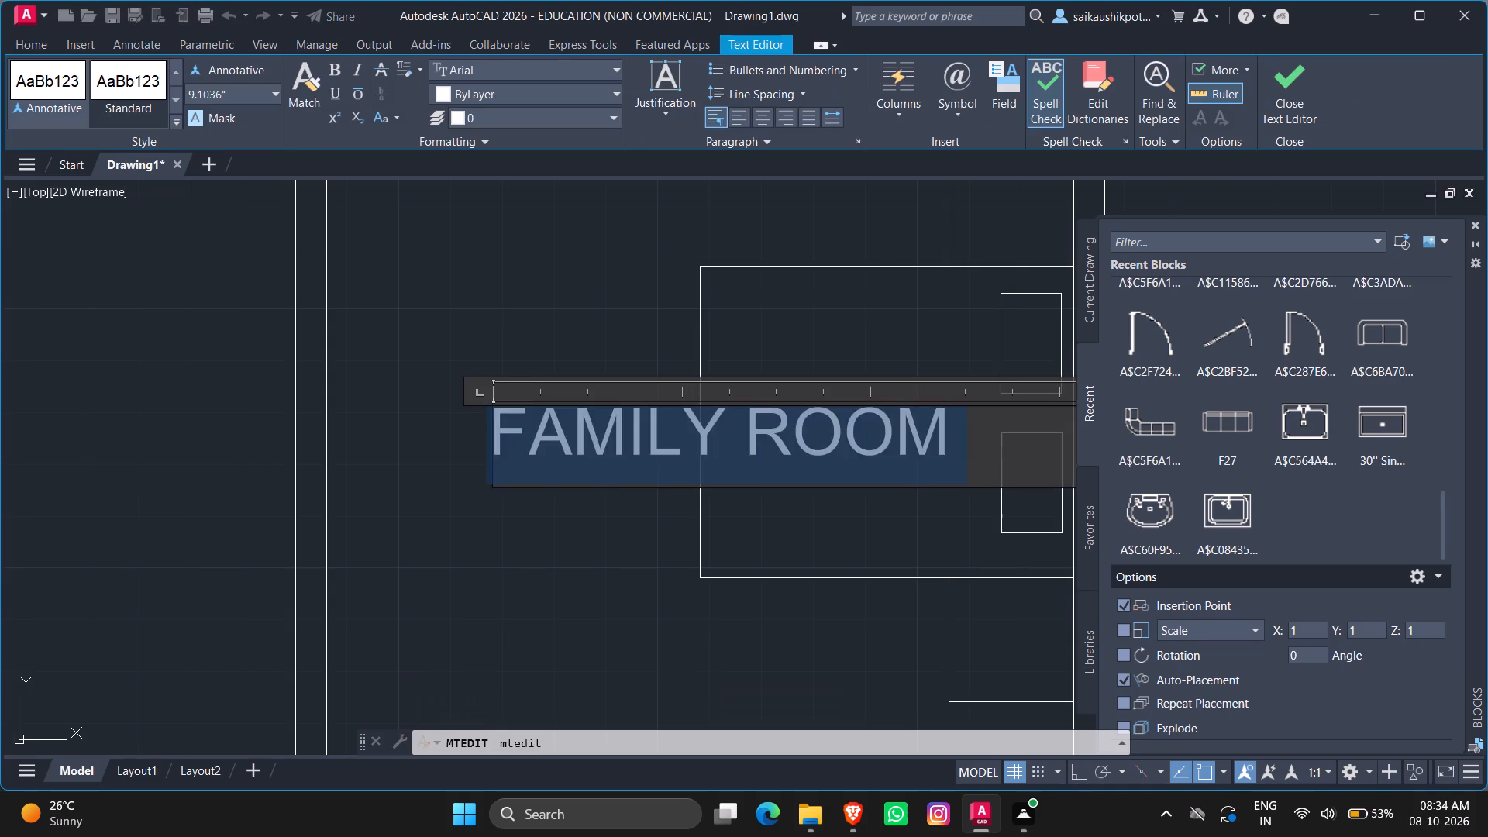
{"action": "key", "text": "BackSpace"}
{"action": "type", "text": "BEDROOM"}
{"action": "key", "text": "BackSpace"}
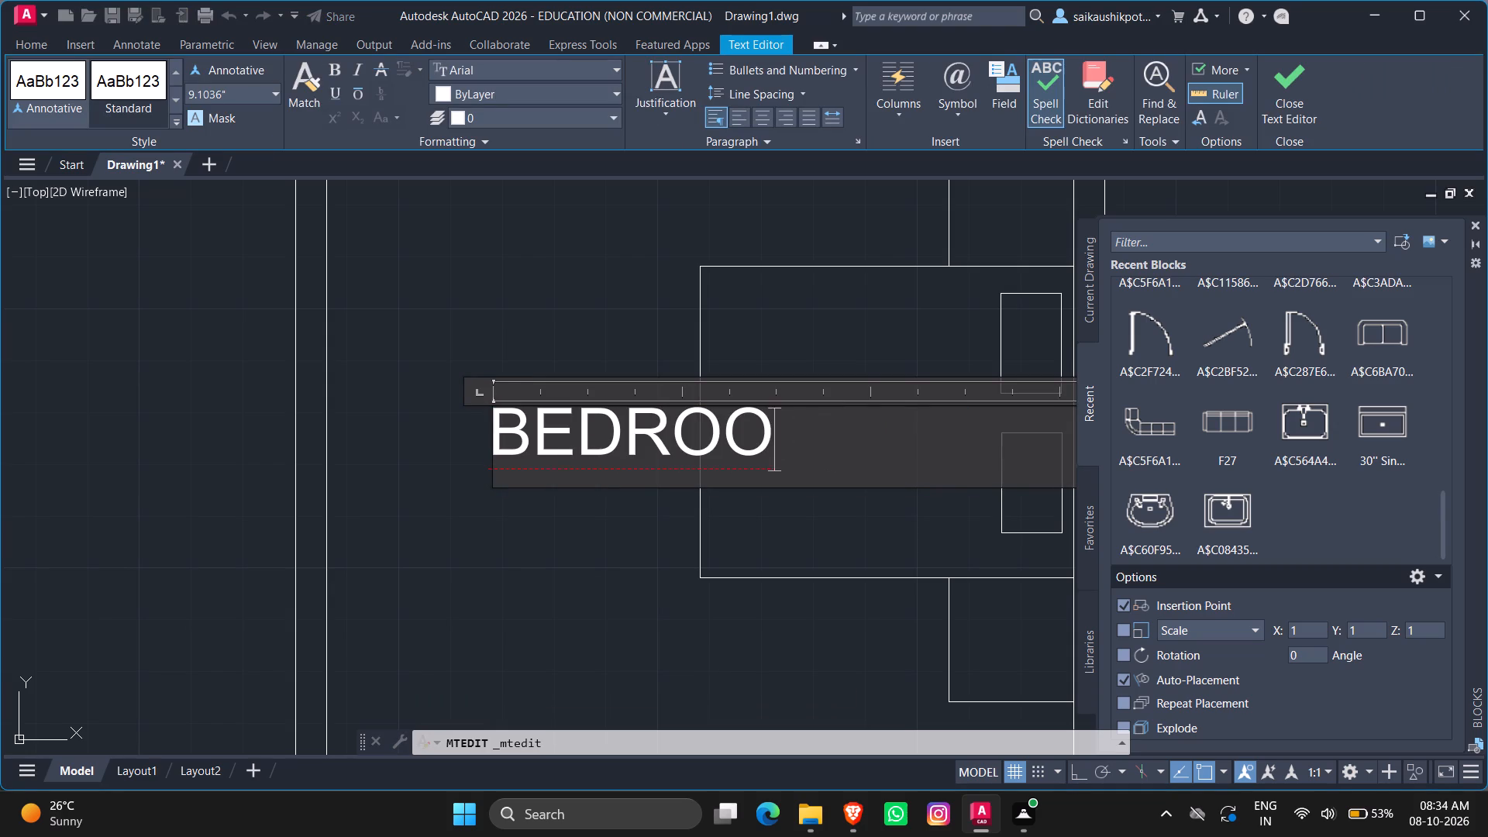
{"action": "key", "text": "BackSpace"}
{"action": "key", "text": "BackSpace"}
{"action": "key", "text": "BackSpace"}
{"action": "key", "text": "space"}
{"action": "type", "text": "2"}
{"action": "key", "text": "BackSpace"}
{"action": "key", "text": "1"}
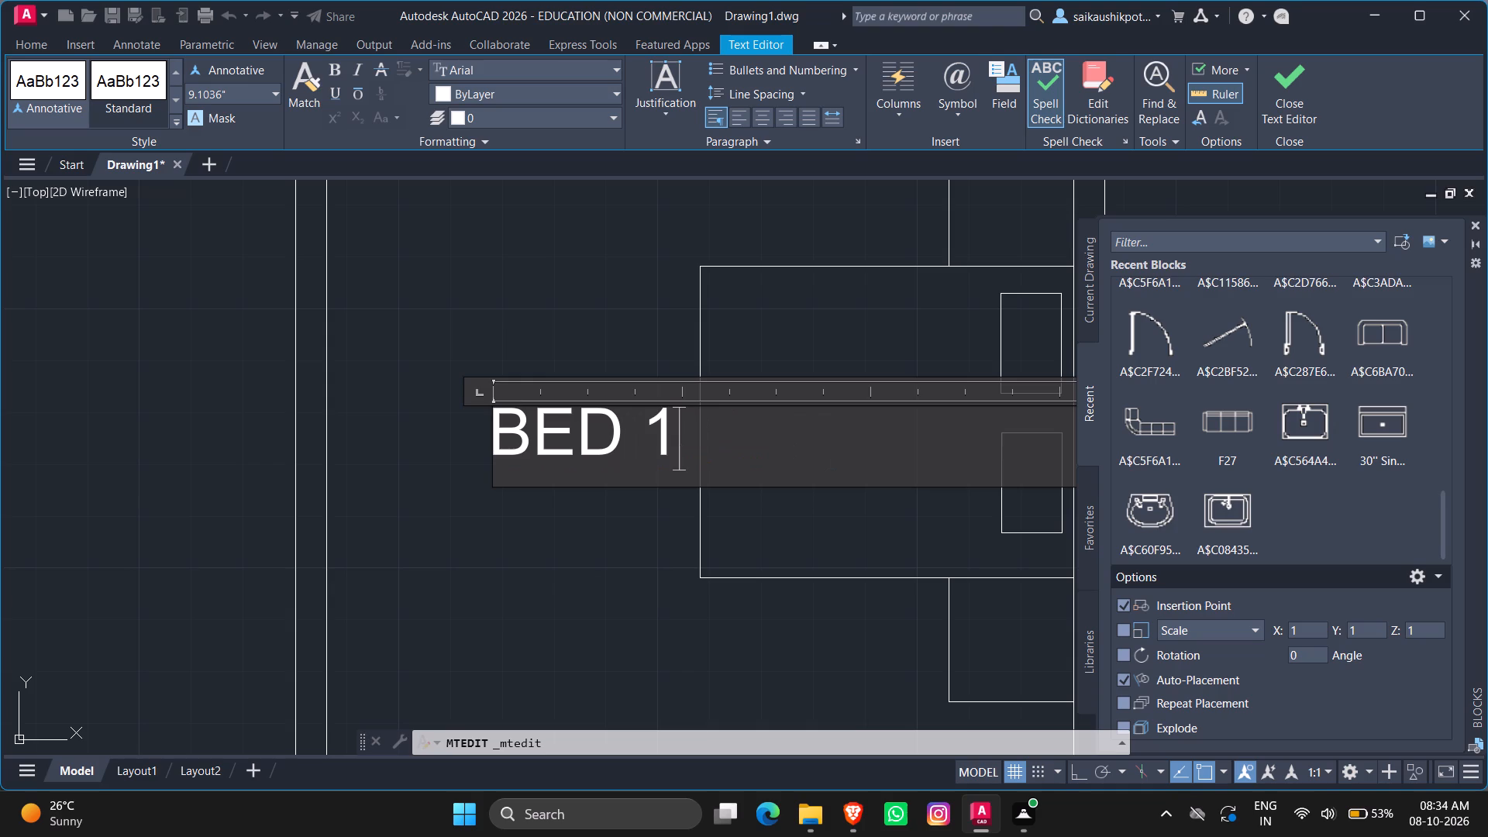
Add the room size 12'-0" X 14'-0" as a second line beneath BED 1.
{"action": "key", "text": "Return"}
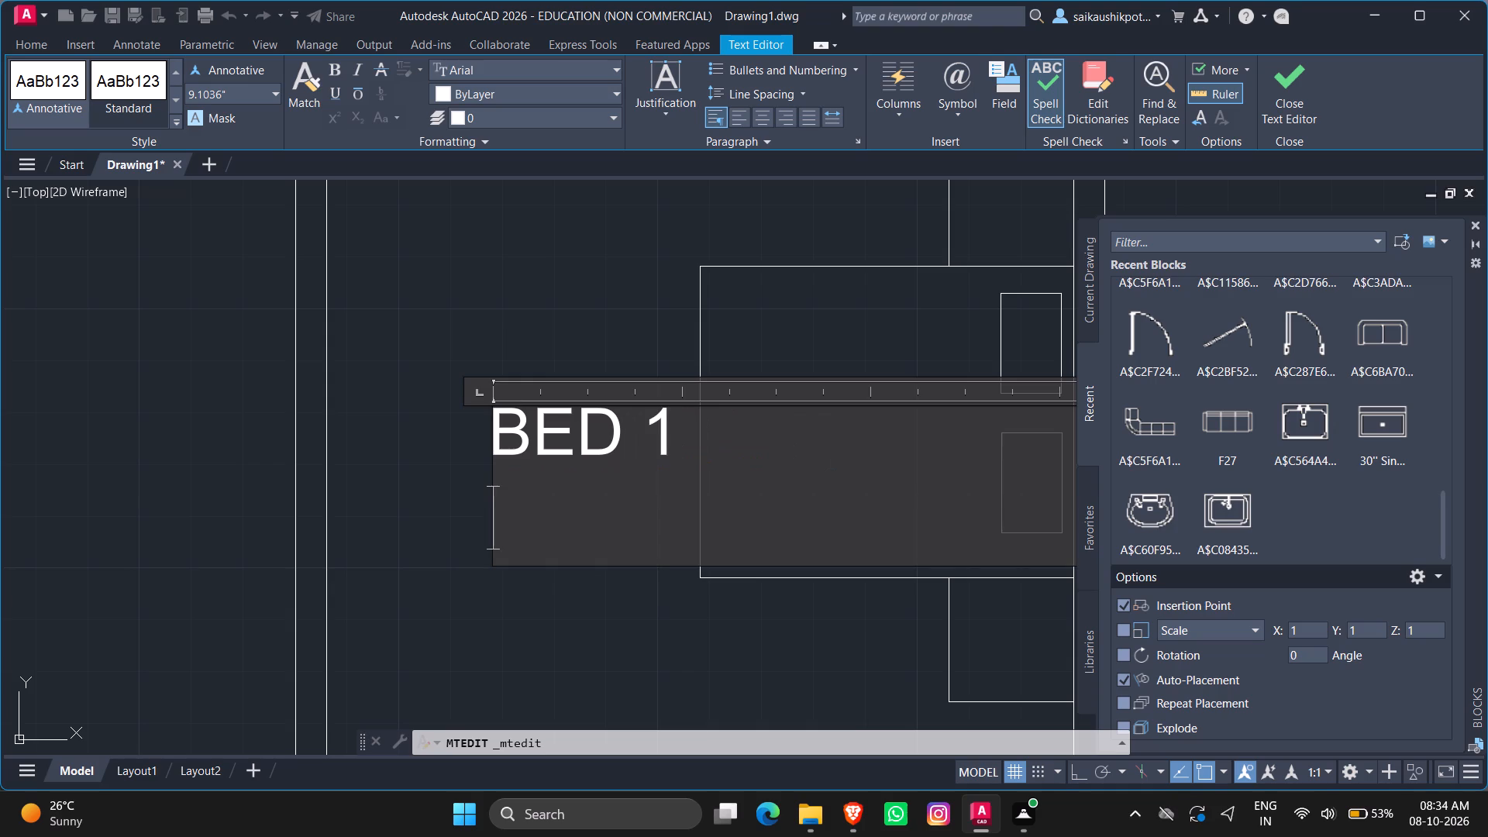
{"action": "type", "text": "12'-0\""}
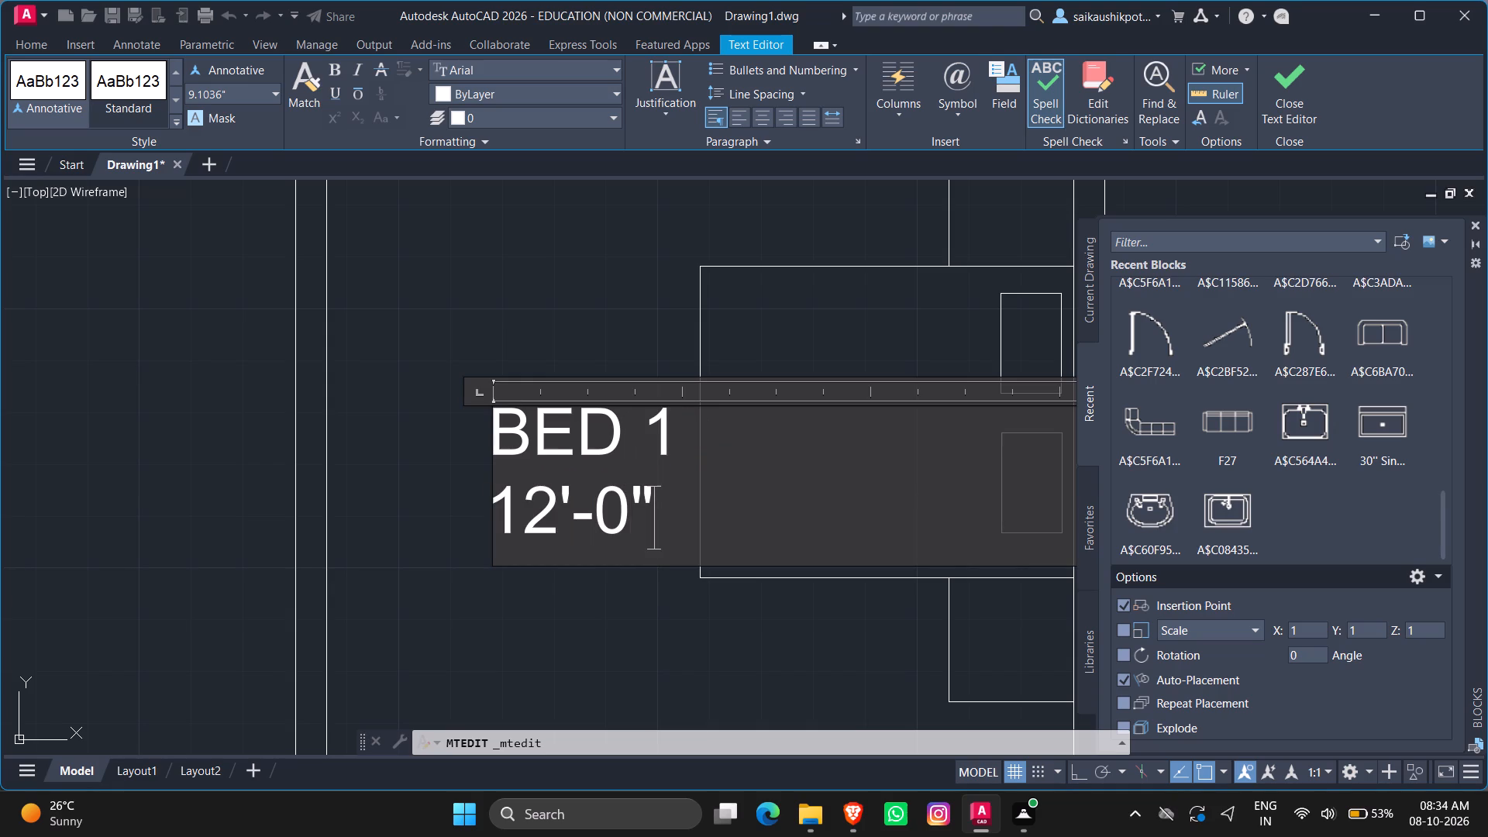
{"action": "key", "text": "space"}
{"action": "type", "text": "X"}
{"action": "key", "text": "space"}
{"action": "type", "text": "14'"}
{"action": "type", "text": "-0\""}
{"action": "key", "text": "Return"}
{"action": "key", "text": "Escape"}
{"action": "key", "text": "Return"}
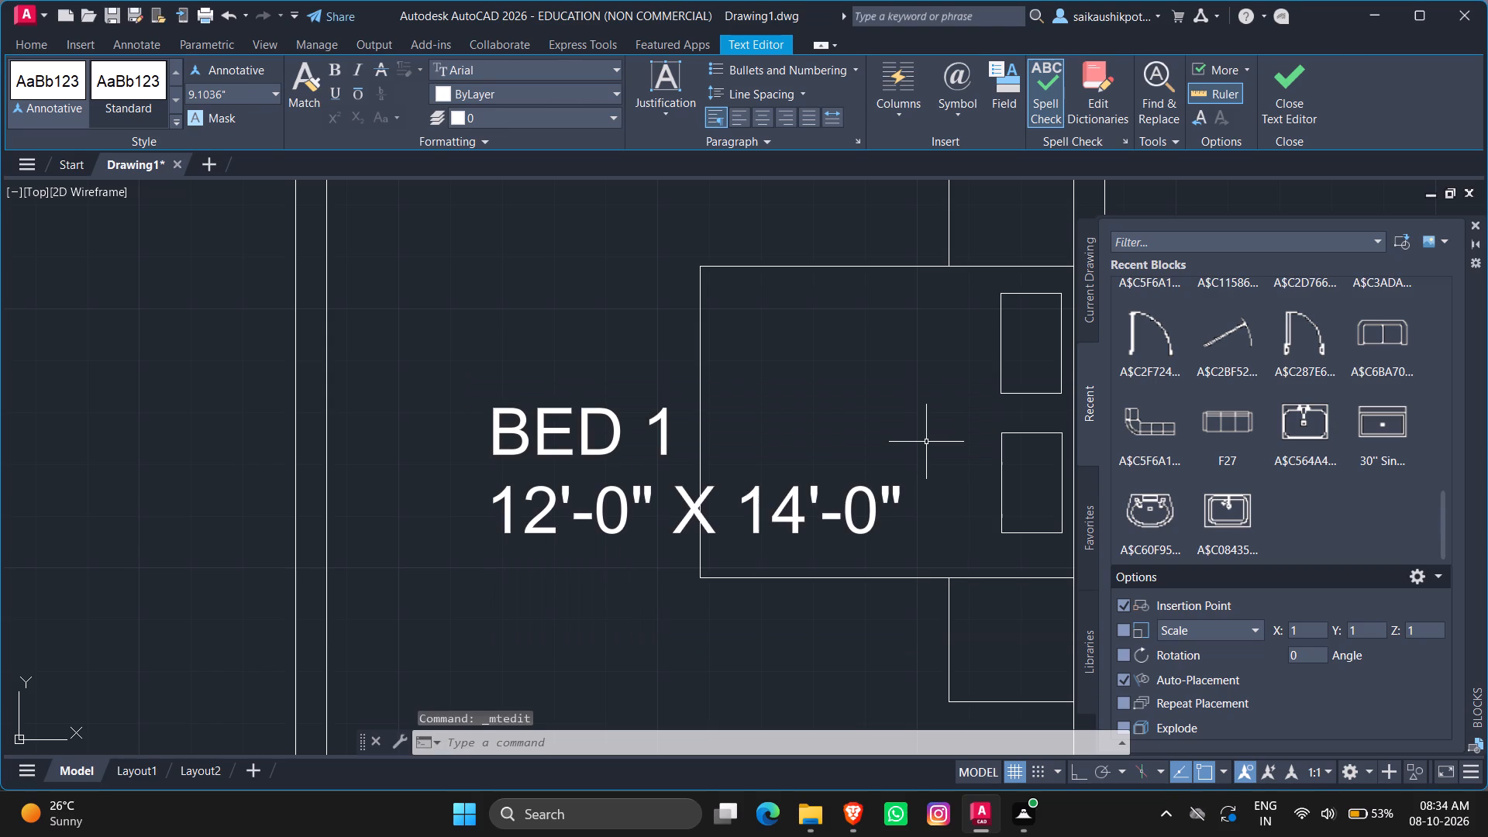
Copy the BED 1 label and paste it beside the bed in the bedroom at the plan's upper-right corner.
{"action": "scroll", "coordinate": [782, 592], "scroll_direction": "down", "scroll_amount": 3}
{"action": "scroll", "coordinate": [741, 577], "scroll_direction": "up", "scroll_amount": 1}
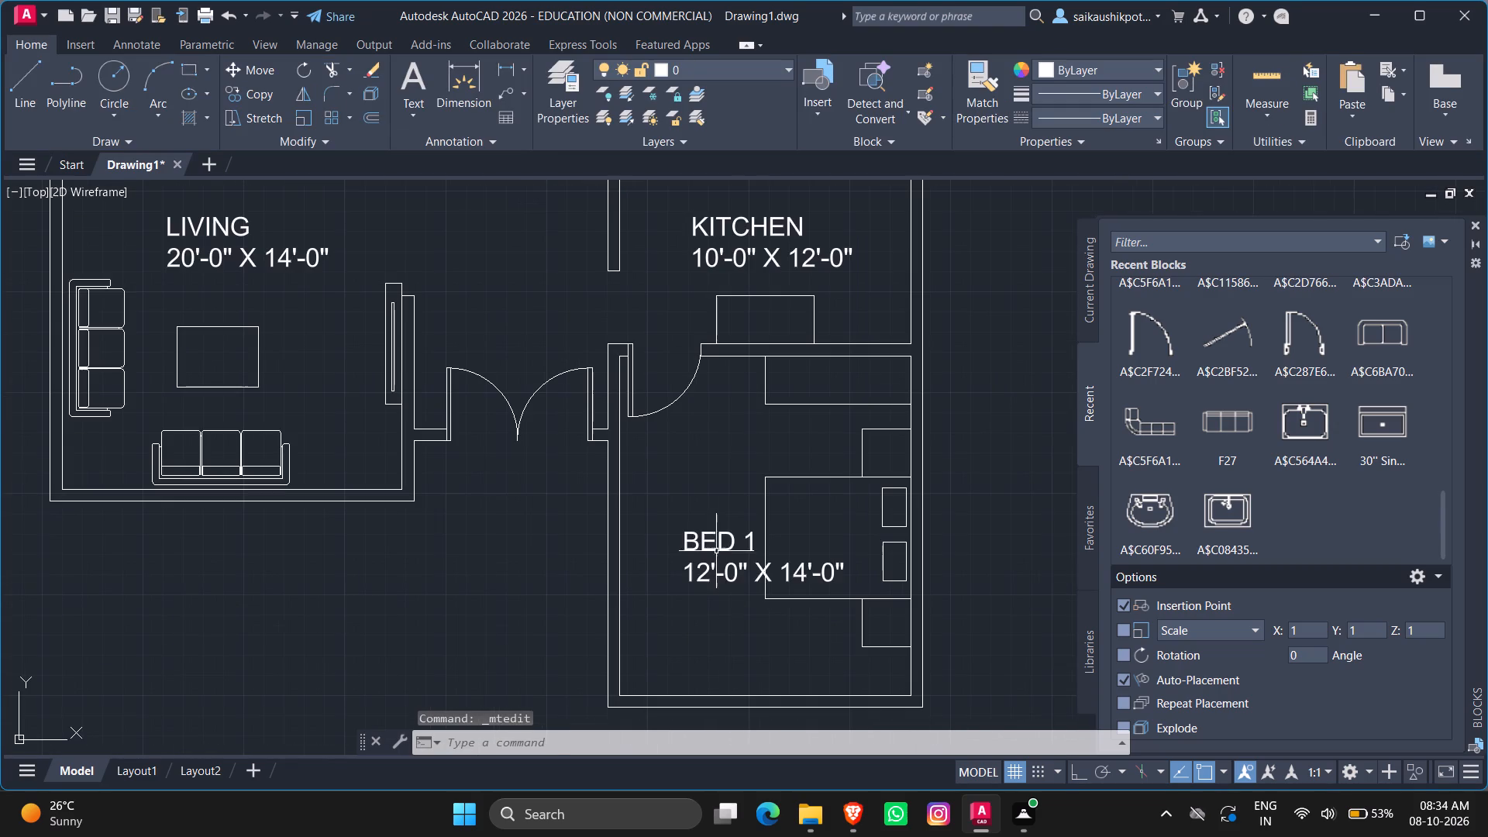
{"action": "left_click", "coordinate": [705, 542]}
{"action": "key", "text": "ctrl+c"}
{"action": "key", "text": "ctrl+v"}
{"action": "scroll", "coordinate": [672, 656], "scroll_direction": "down", "scroll_amount": 1}
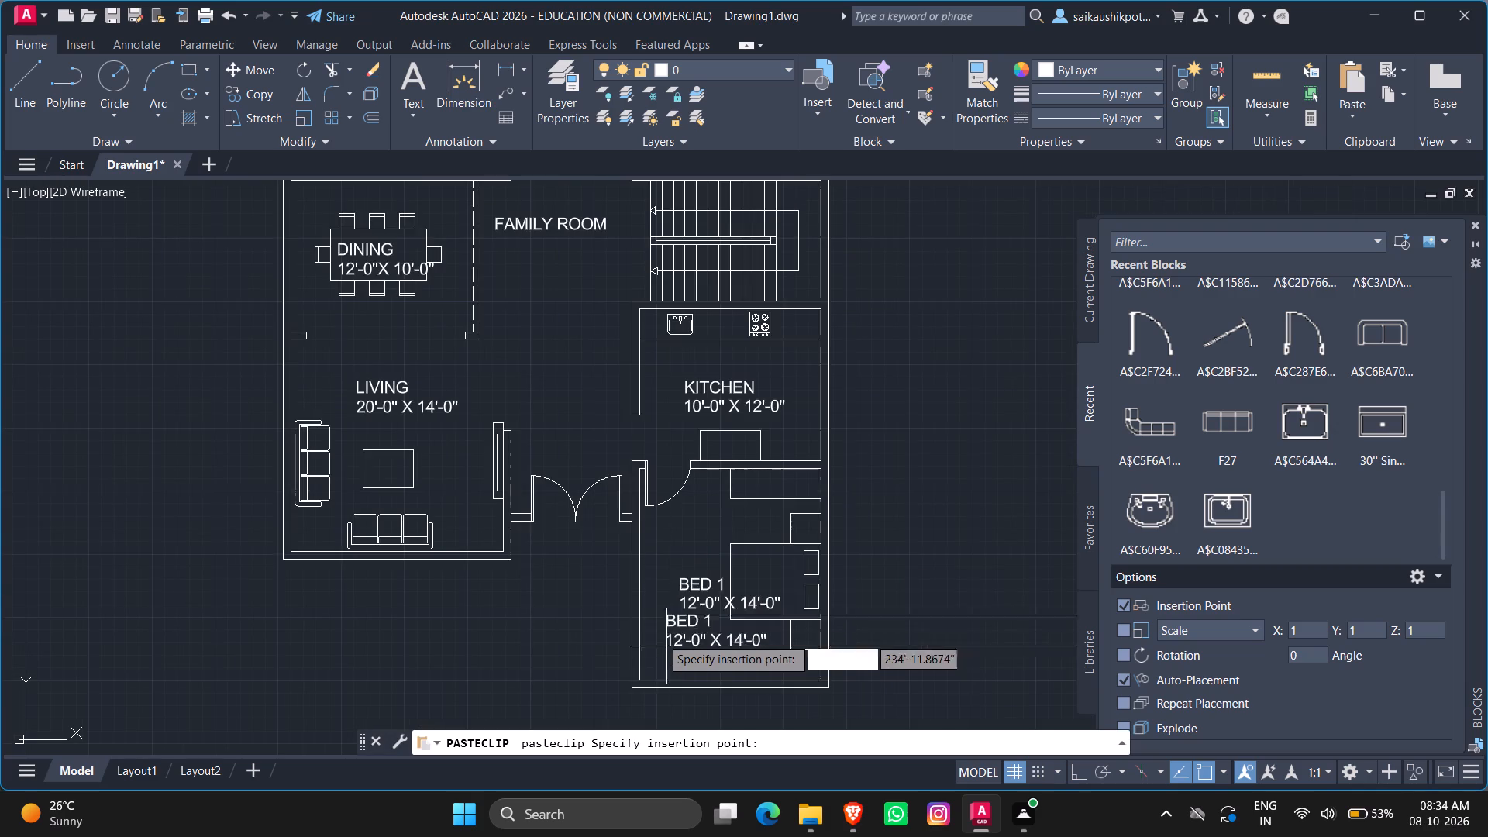
{"action": "scroll", "coordinate": [643, 621], "scroll_direction": "down", "scroll_amount": 2}
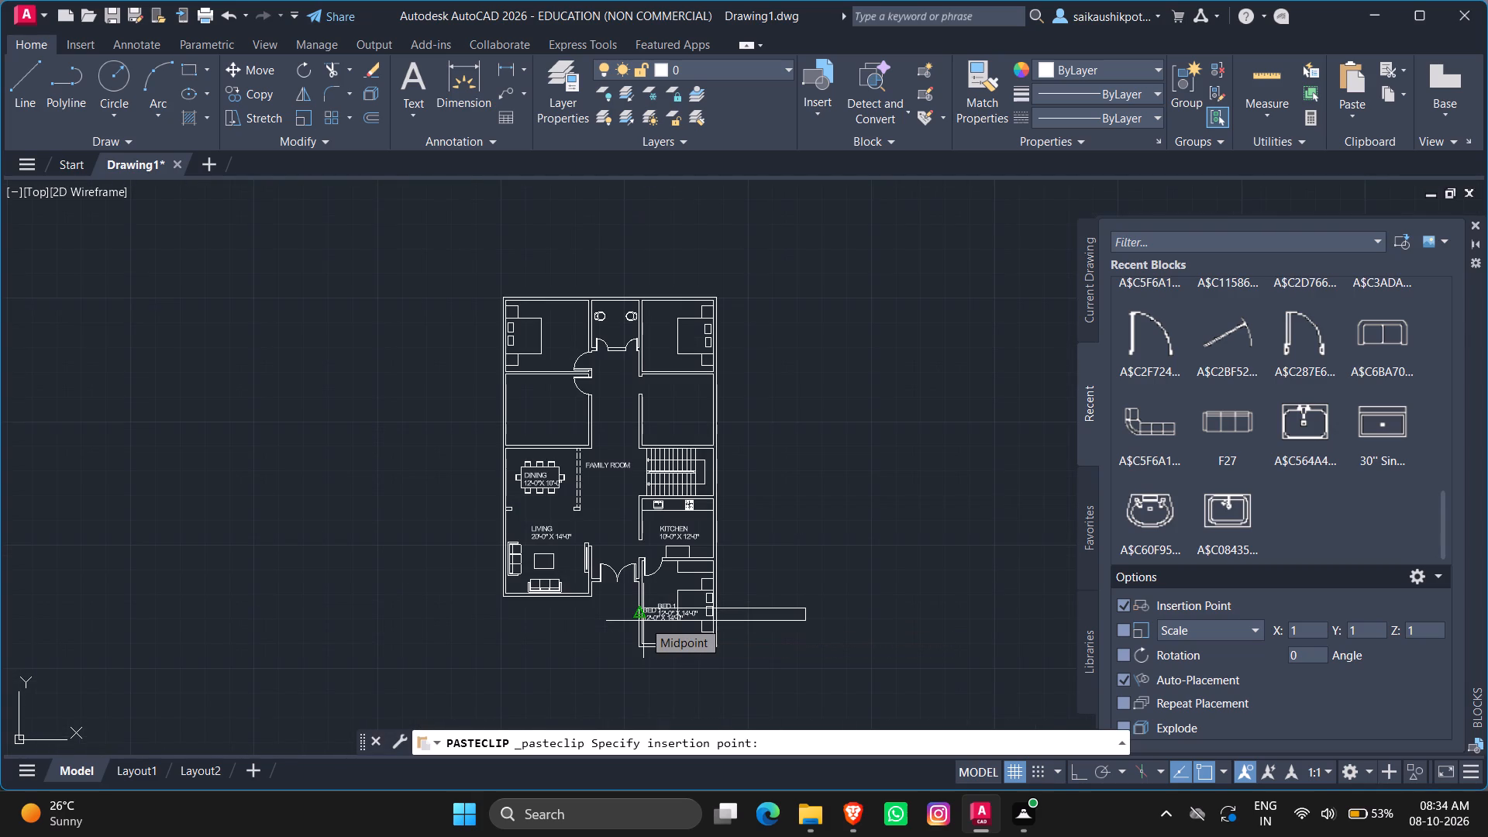
{"action": "scroll", "coordinate": [660, 315], "scroll_direction": "up", "scroll_amount": 1}
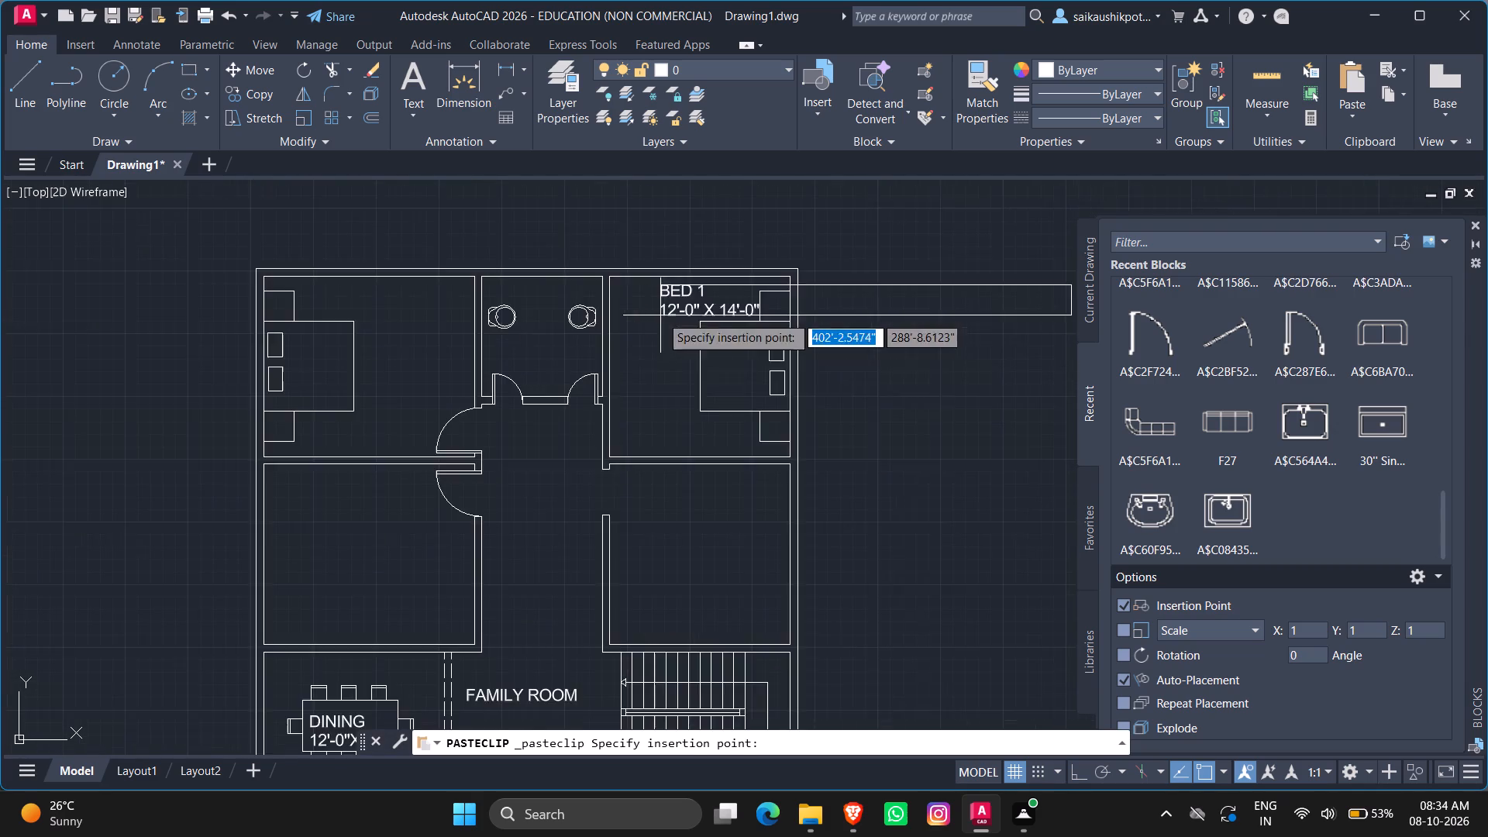
{"action": "scroll", "coordinate": [660, 315], "scroll_direction": "up", "scroll_amount": 2}
{"action": "left_click", "coordinate": [638, 384]}
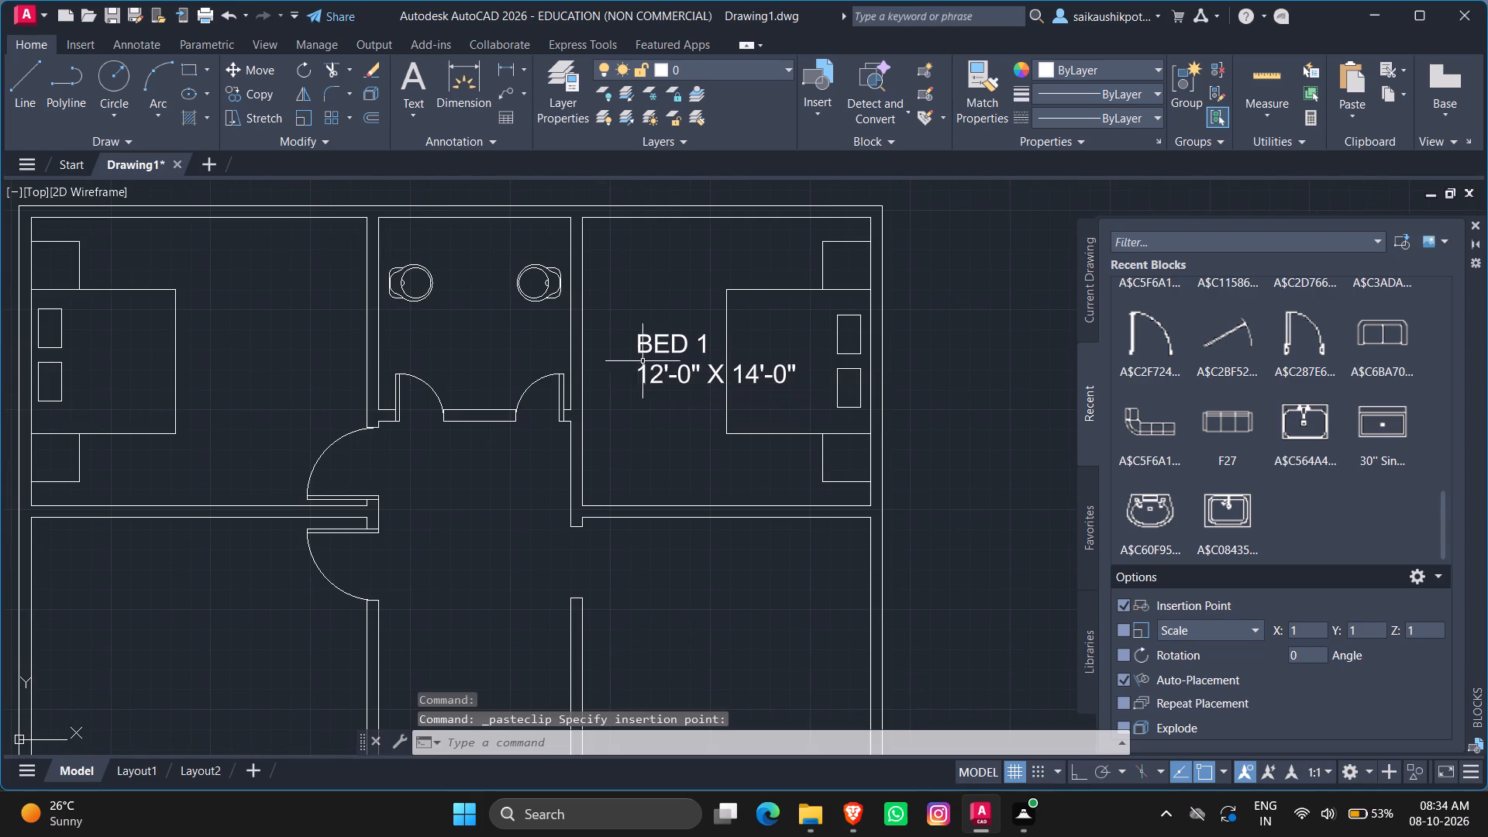
Change the pasted upper-right bedroom label to read BED 2 with the room size 12'-0" X 12'-0".
{"action": "double_click", "coordinate": [667, 338]}
{"action": "left_click", "coordinate": [707, 345]}
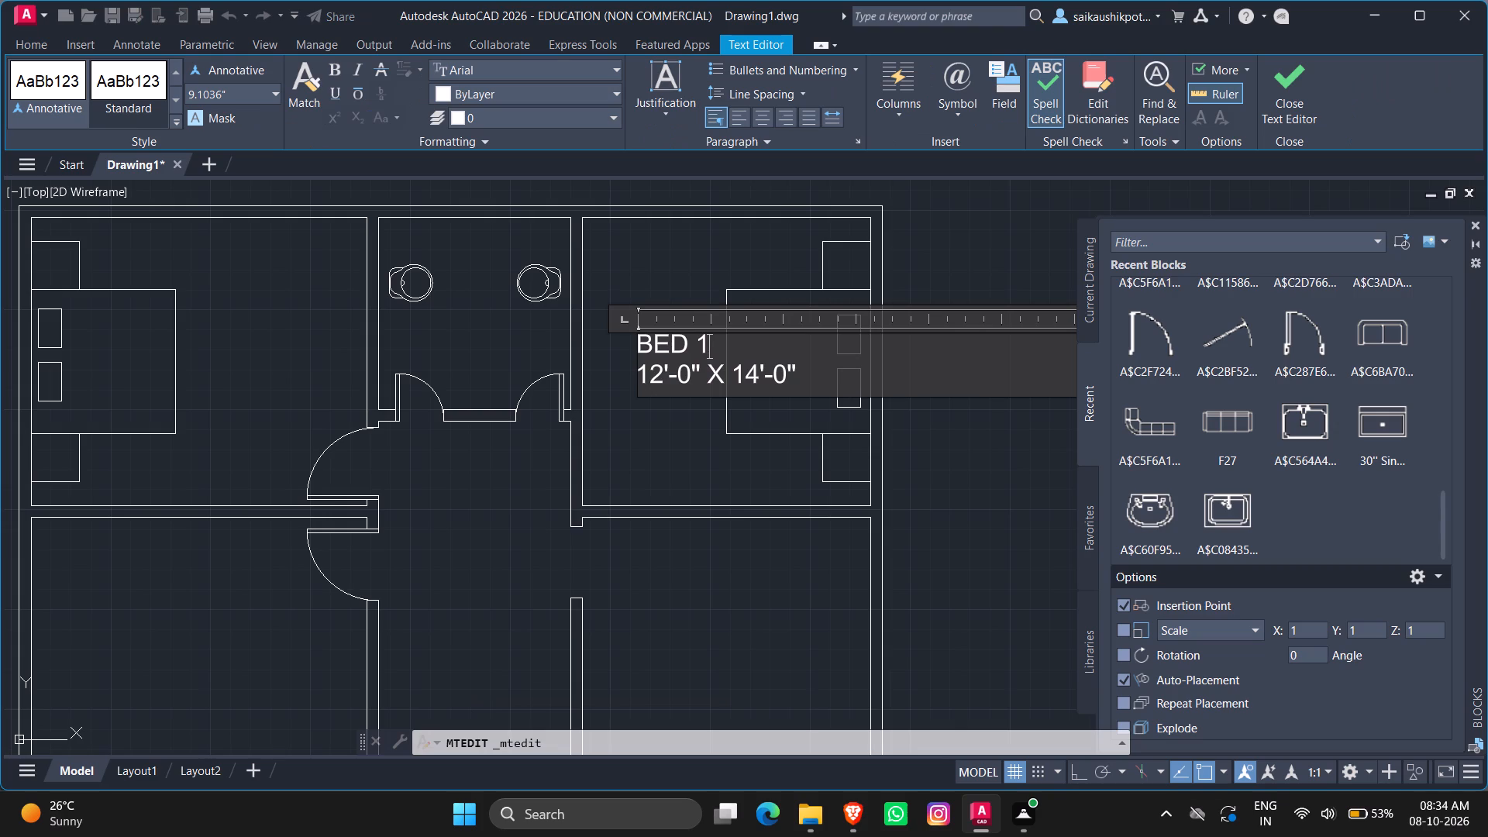
{"action": "key", "text": "BackSpace"}
{"action": "key", "text": "2"}
{"action": "key", "text": "Down"}
{"action": "key", "text": "Right"}
{"action": "key", "text": "Right"}
{"action": "key", "text": "Right"}
{"action": "key", "text": "Right"}
{"action": "key", "text": "BackSpace"}
{"action": "key", "text": "2"}
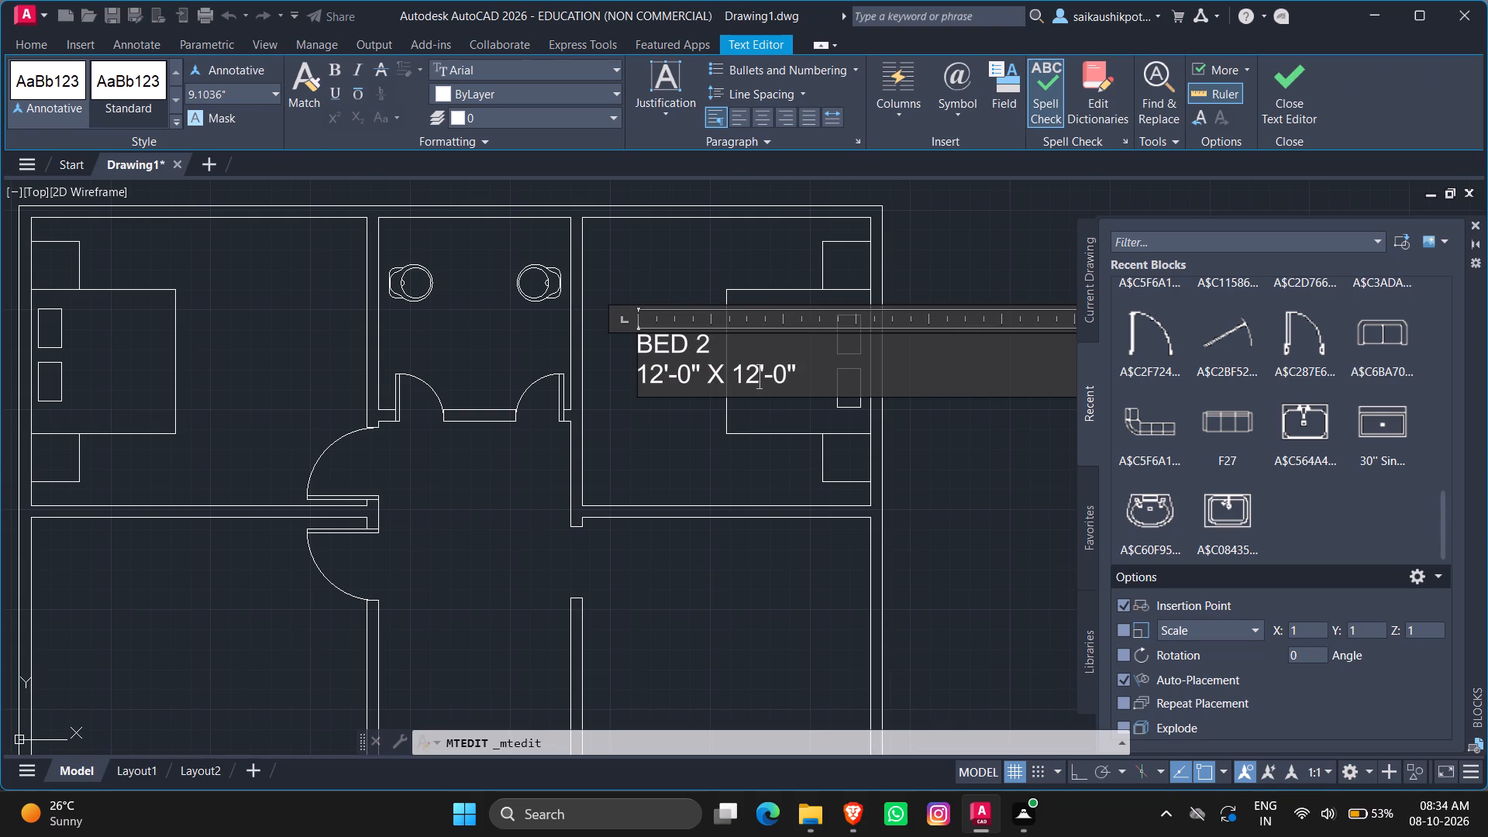
{"action": "key", "text": "Escape"}
{"action": "key", "text": "Return"}
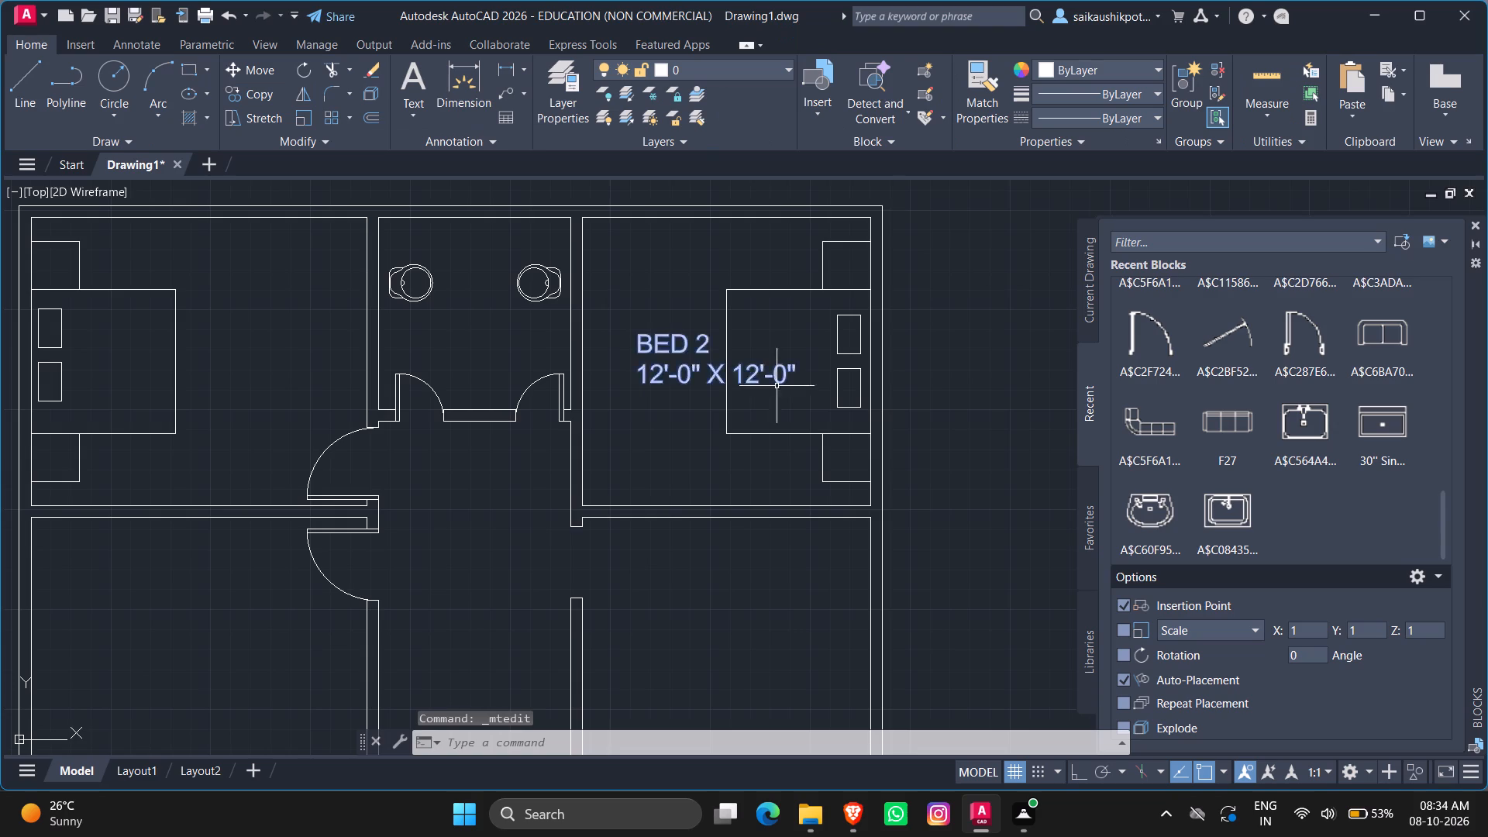
Paste the copied bedroom label into the room with two toilets beside BED 2 and change its first line to TOILET.
{"action": "key", "text": "ctrl+v"}
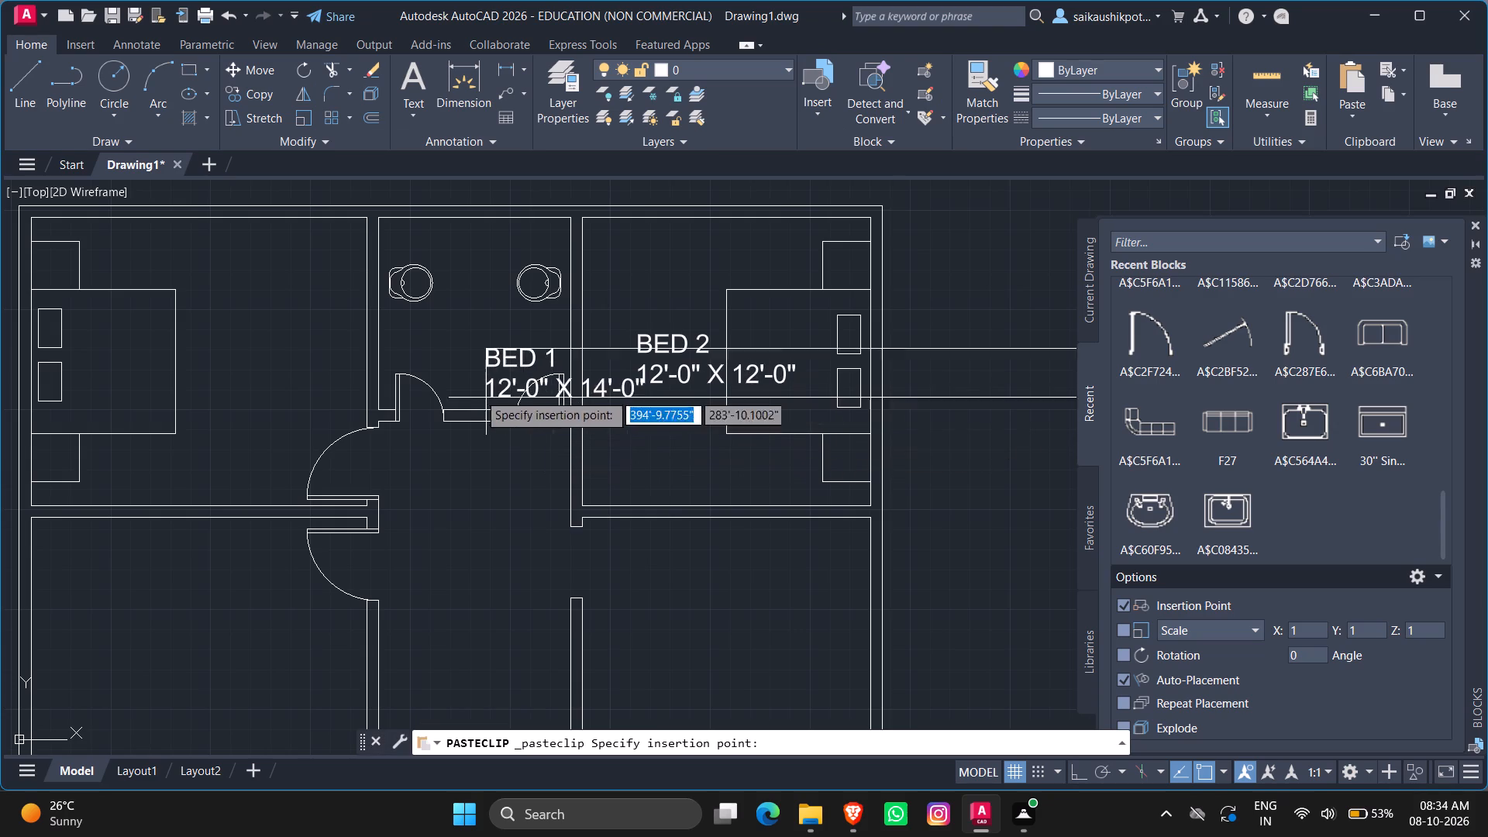
{"action": "left_click", "coordinate": [429, 359]}
{"action": "double_click", "coordinate": [438, 329]}
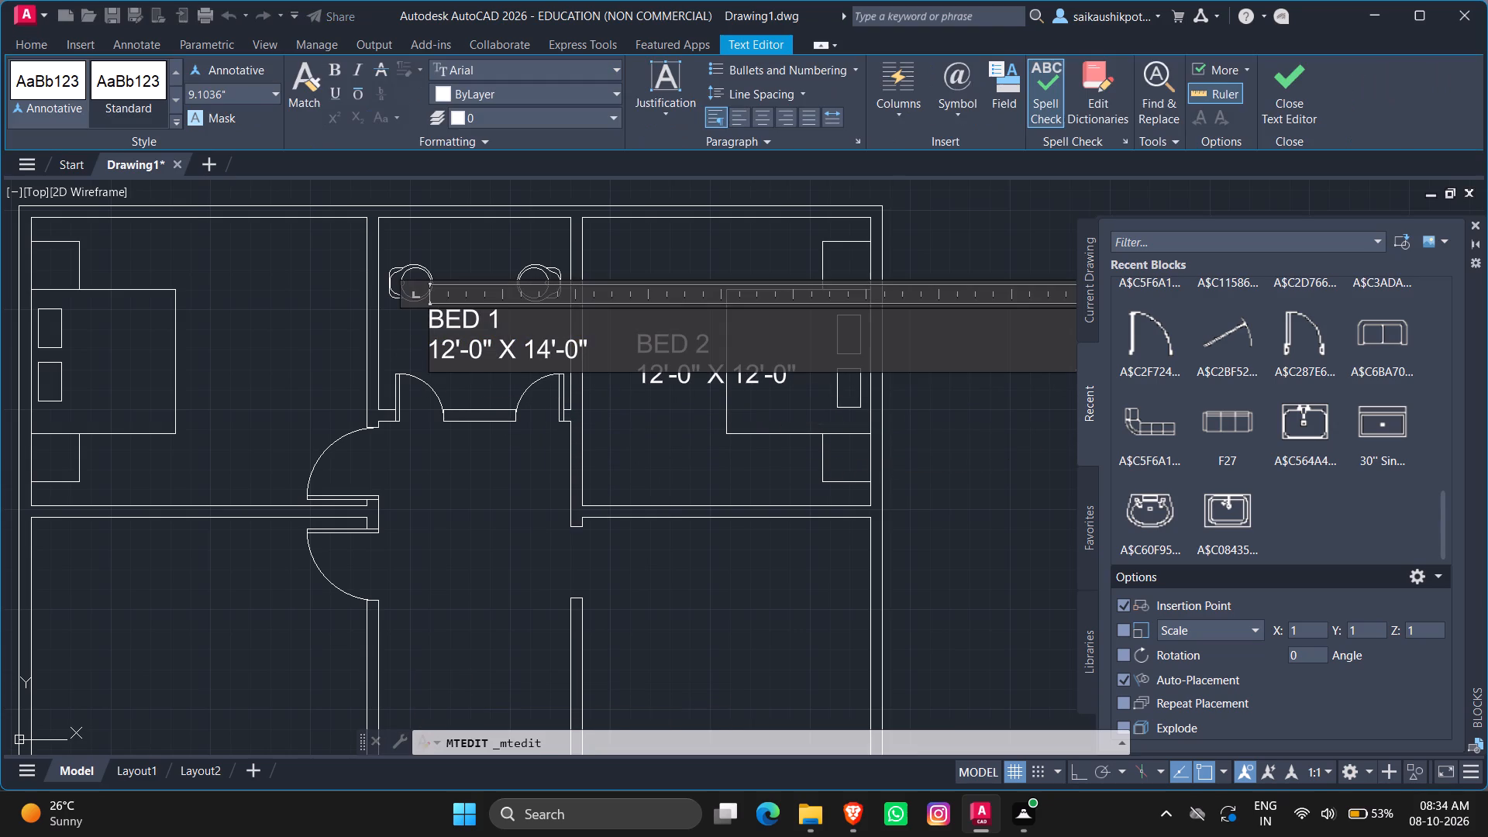
{"action": "left_click_drag", "start_coordinate": [515, 324], "coordinate": [416, 325]}
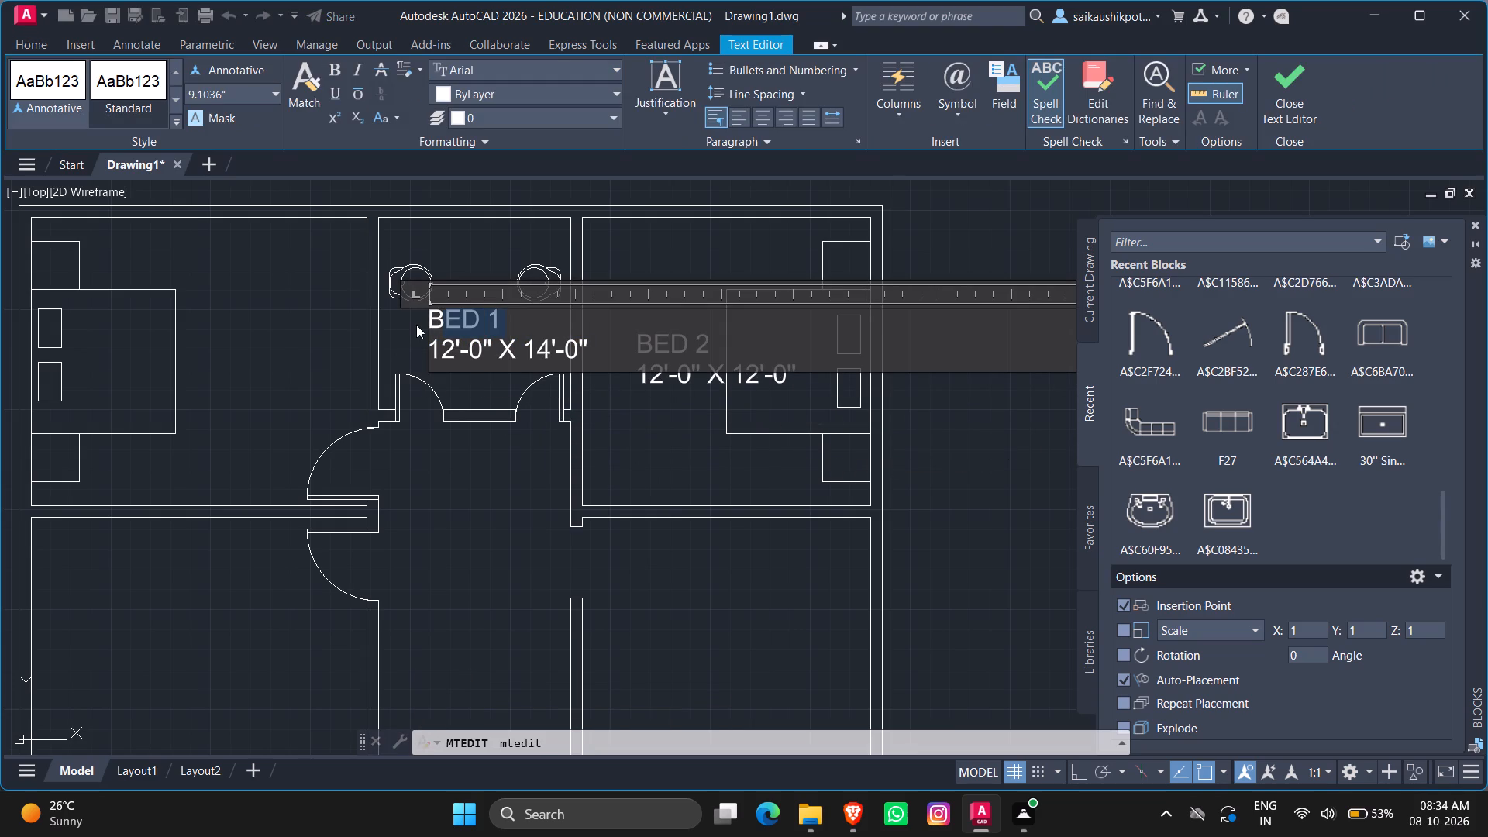
{"action": "type", "text": "TOILWT"}
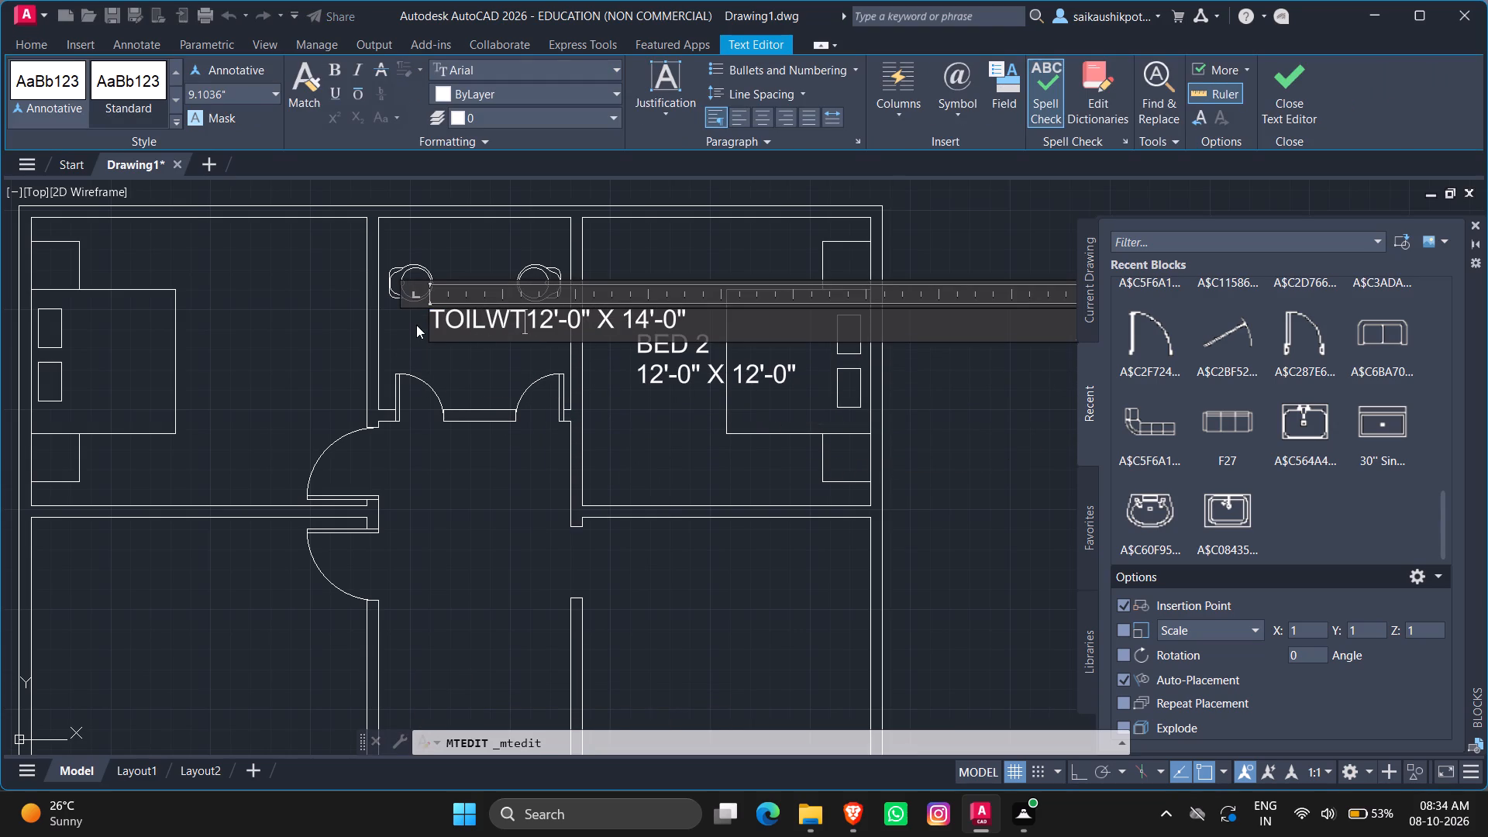
{"action": "key", "text": "BackSpace"}
{"action": "key", "text": "BackSpace"}
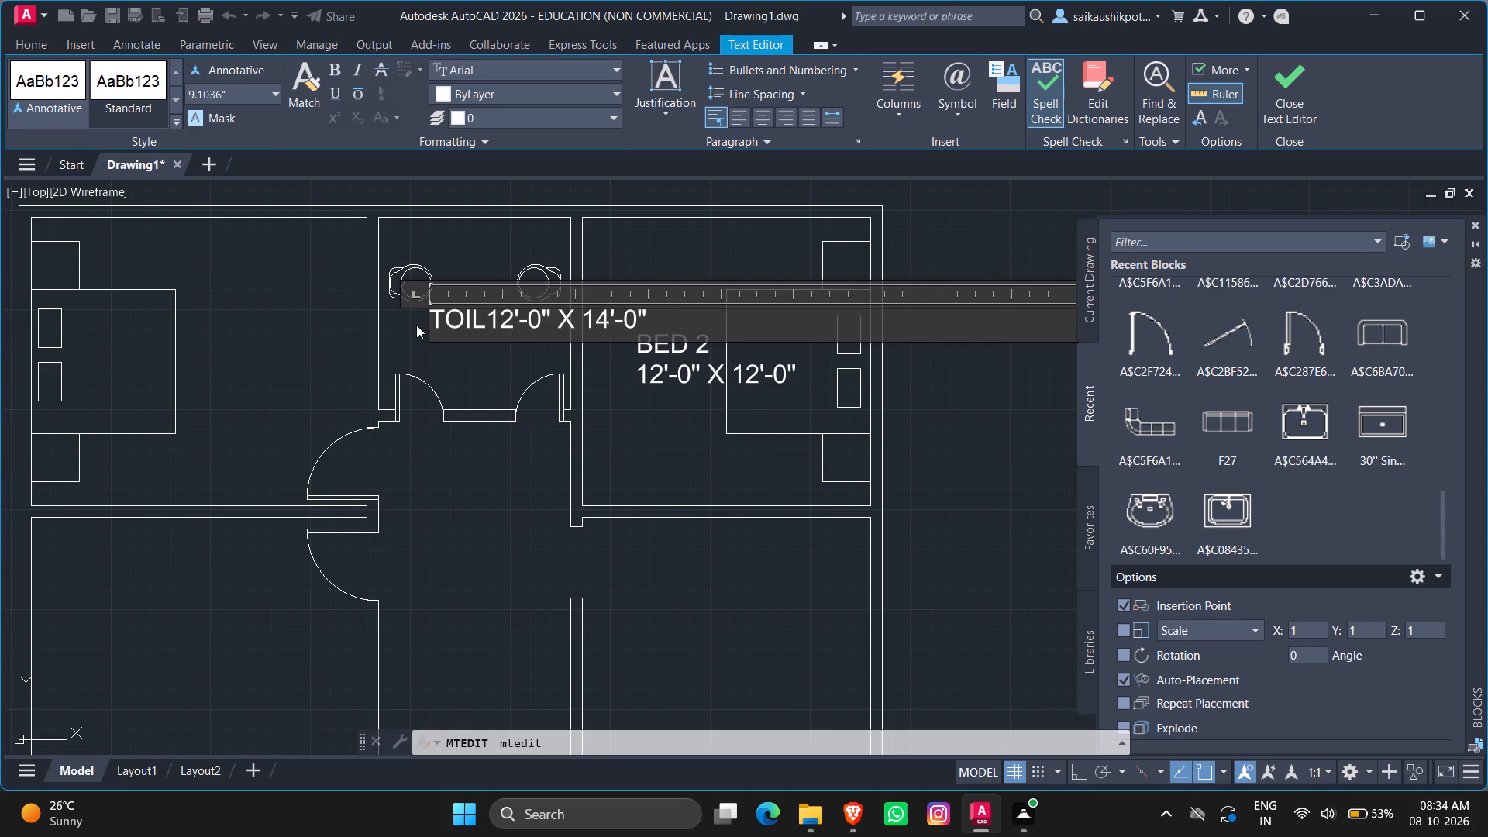
{"action": "type", "text": "ET"}
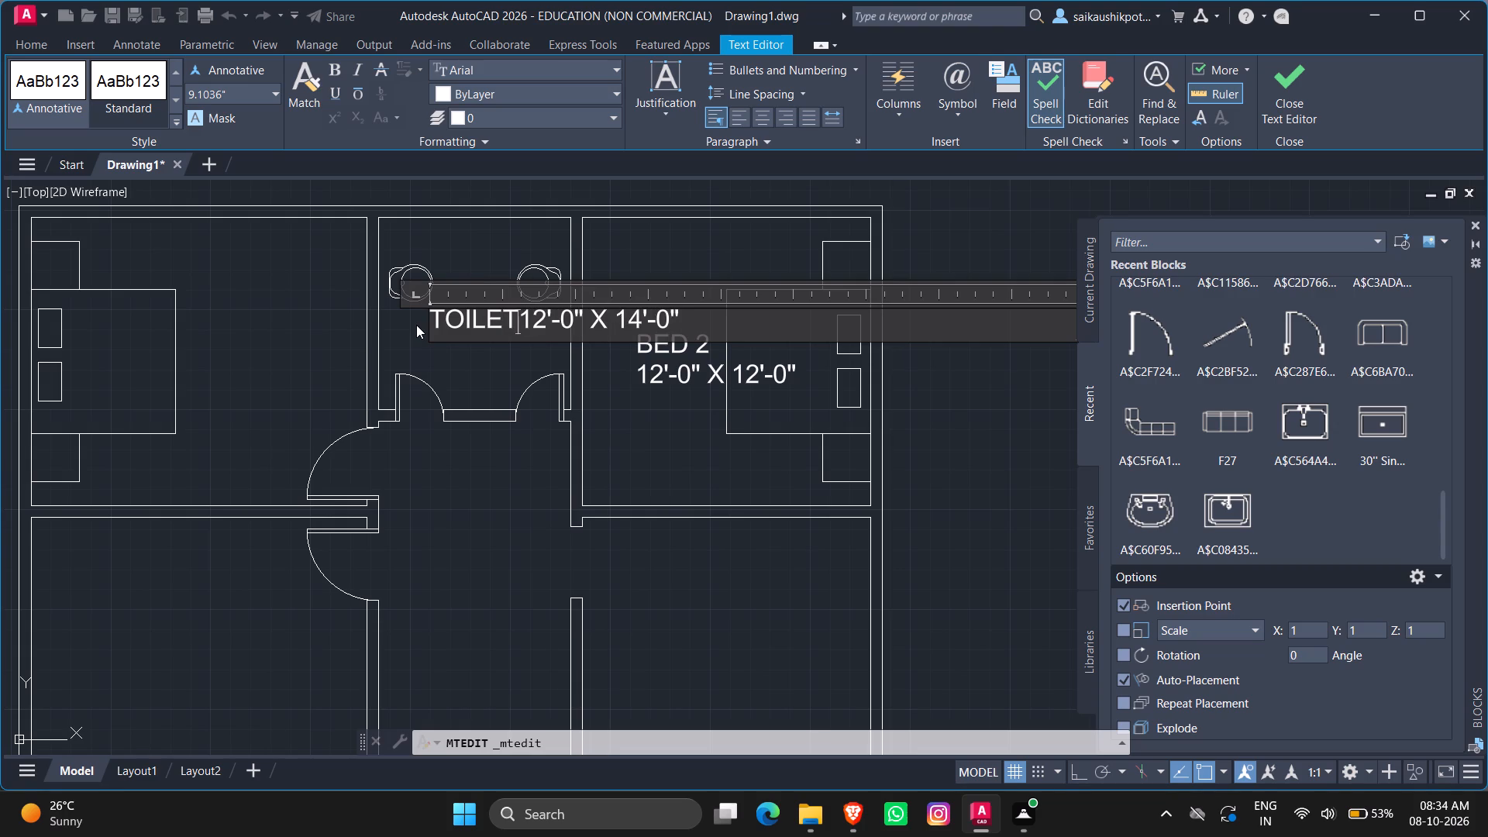
{"action": "key", "text": "Return"}
Set the room size in the TOILET label to 8'-0" X 8'-0".
{"action": "key", "text": "Right"}
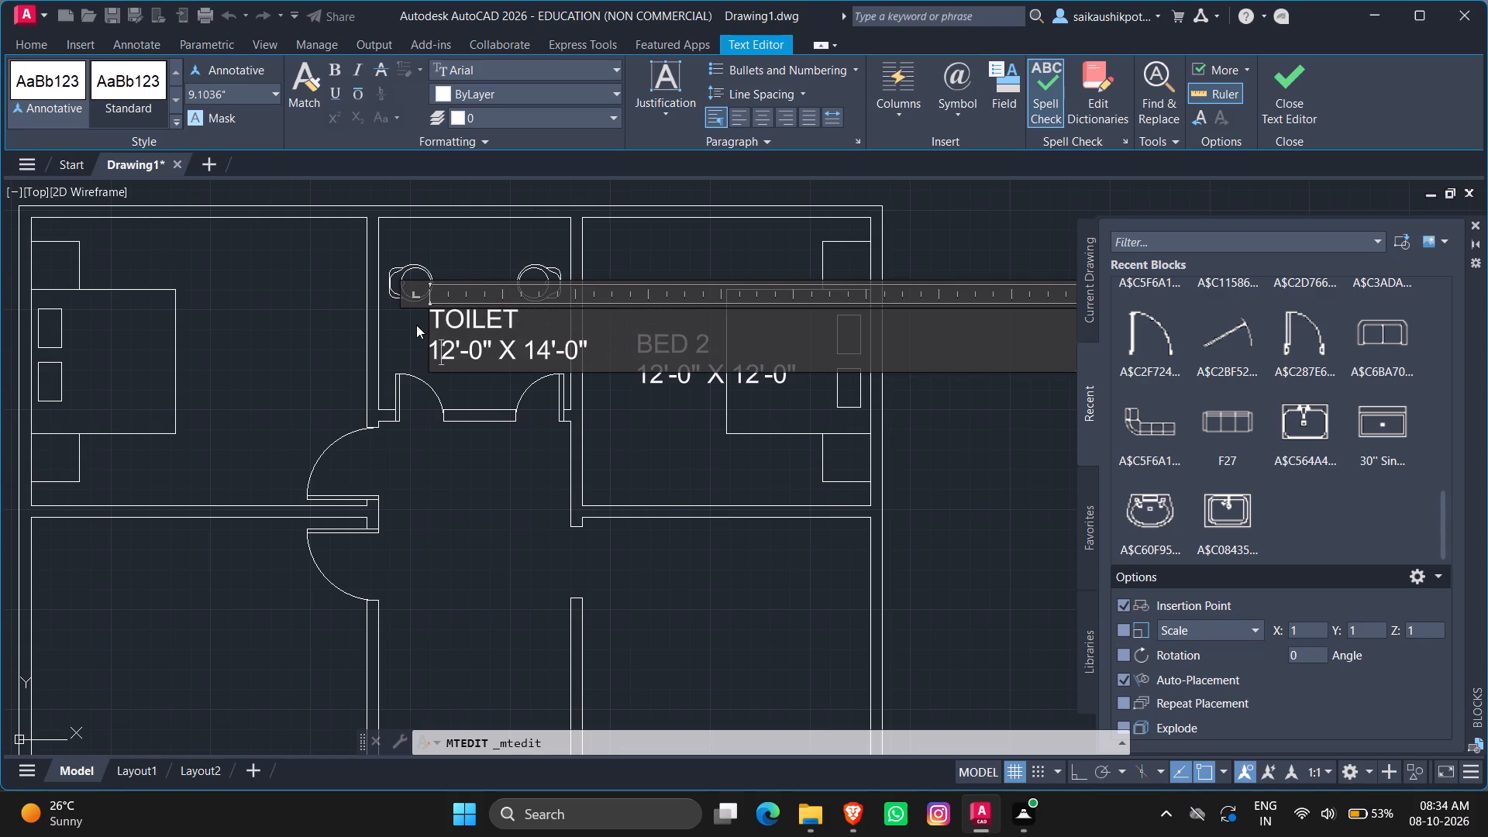
{"action": "key", "text": "Right"}
{"action": "key", "text": "Left"}
{"action": "key", "text": "Right"}
{"action": "key", "text": "BackSpace"}
{"action": "key", "text": "BackSpace"}
{"action": "key", "text": "8"}
{"action": "key", "text": "Right"}
{"action": "key", "text": "Right"}
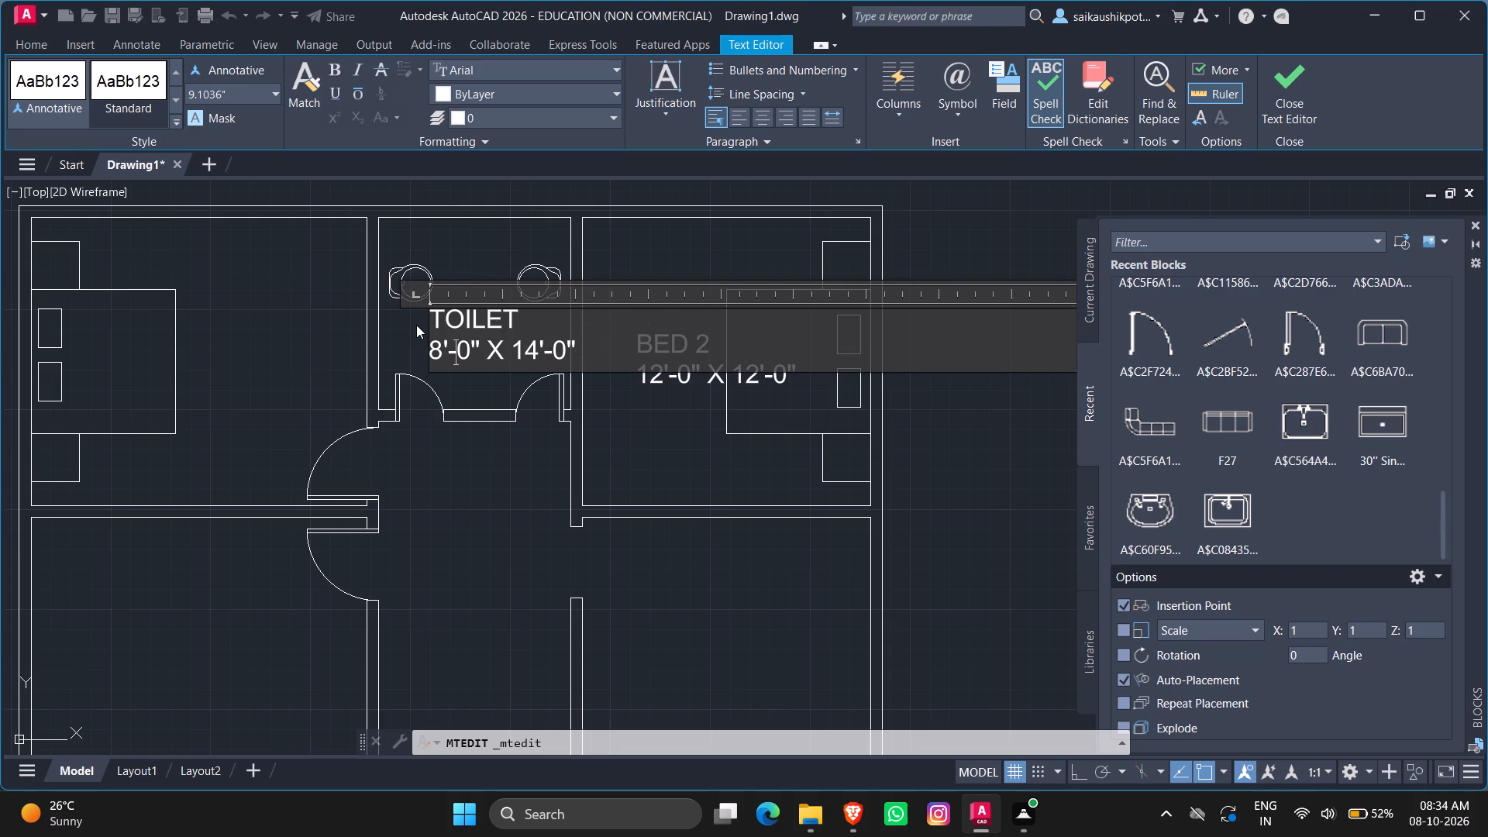
{"action": "key", "text": "Right"}
{"action": "key", "text": "Right"}
{"action": "key", "text": "Right"}
{"action": "key", "text": "Right"}
{"action": "key", "text": "Right"}
{"action": "key", "text": "Right"}
{"action": "key", "text": "Right"}
{"action": "key", "text": "BackSpace"}
{"action": "key", "text": "BackSpace"}
{"action": "key", "text": "8"}
{"action": "key", "text": "Escape"}
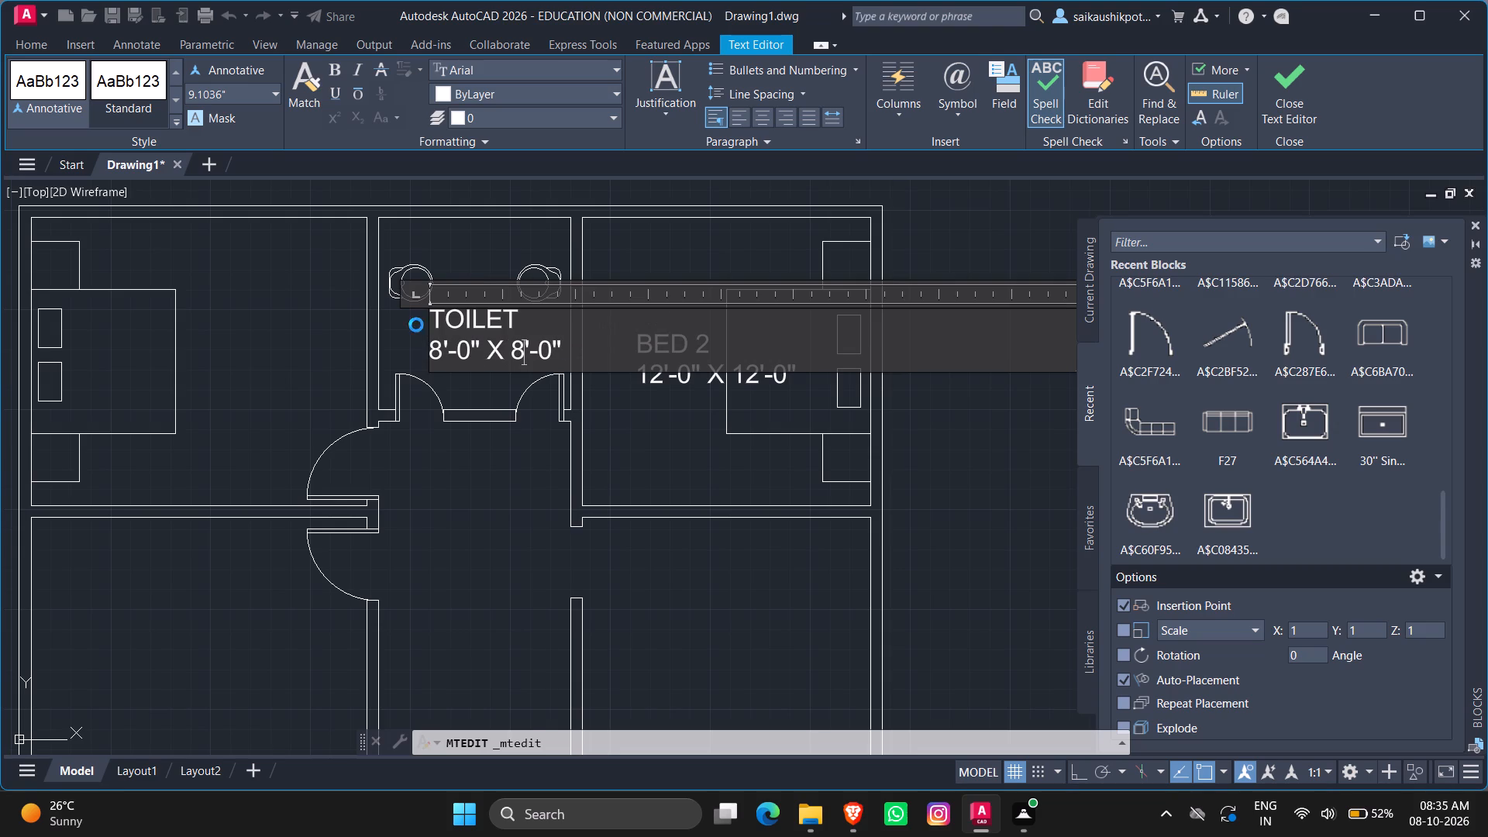
{"action": "key", "text": "Return"}
Paste the copied label beside the bed in the plan's upper-left bedroom, reading BED 1 with the room size 12'-0" X 14'-0".
{"action": "scroll", "coordinate": [416, 325], "scroll_direction": "down", "scroll_amount": 1}
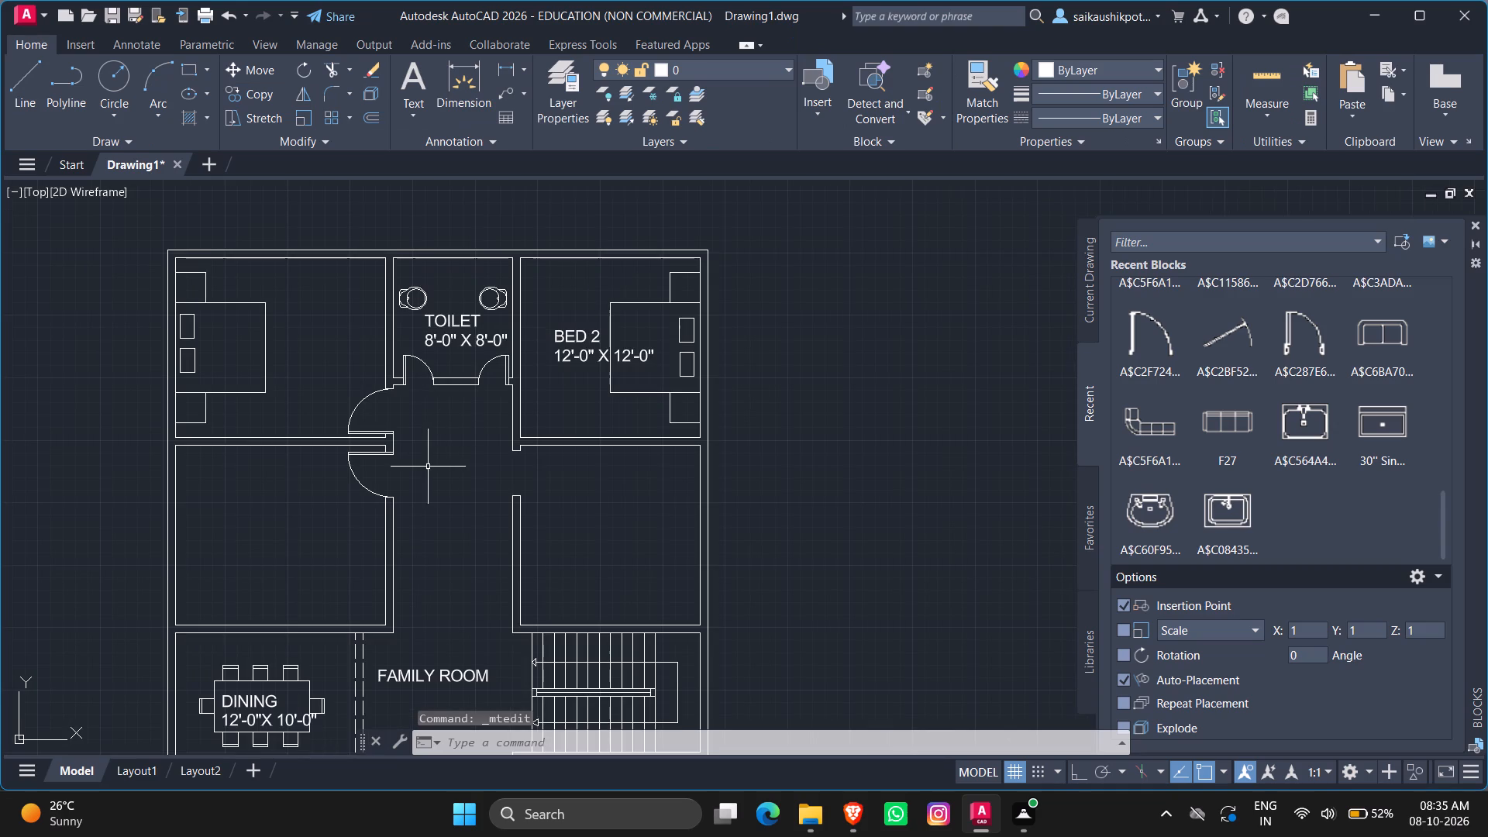
{"action": "key", "text": "ctrl+v"}
{"action": "scroll", "coordinate": [226, 356], "scroll_direction": "up", "scroll_amount": 1}
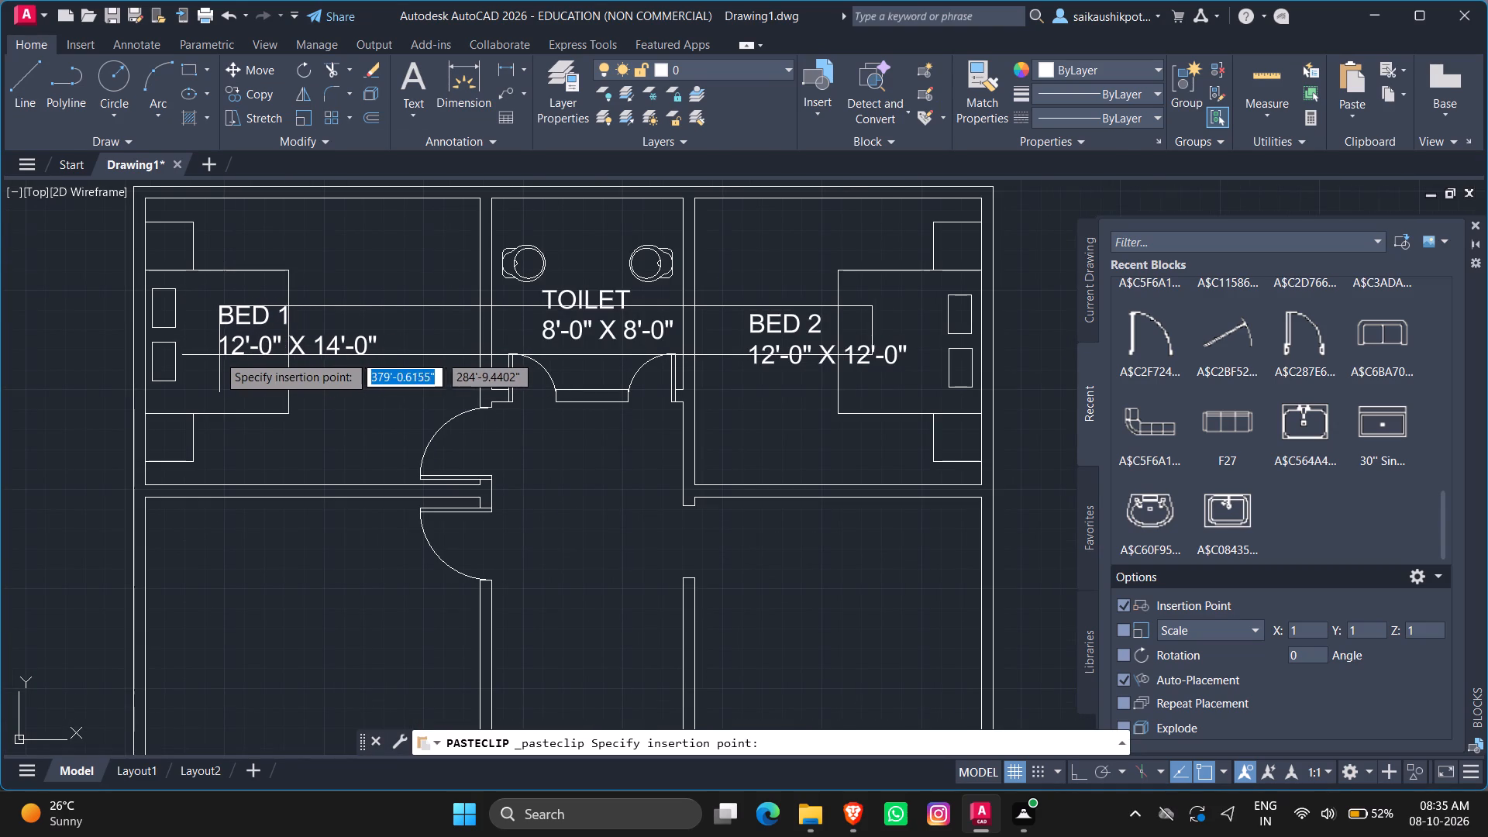
{"action": "left_click", "coordinate": [219, 357]}
{"action": "double_click", "coordinate": [233, 323]}
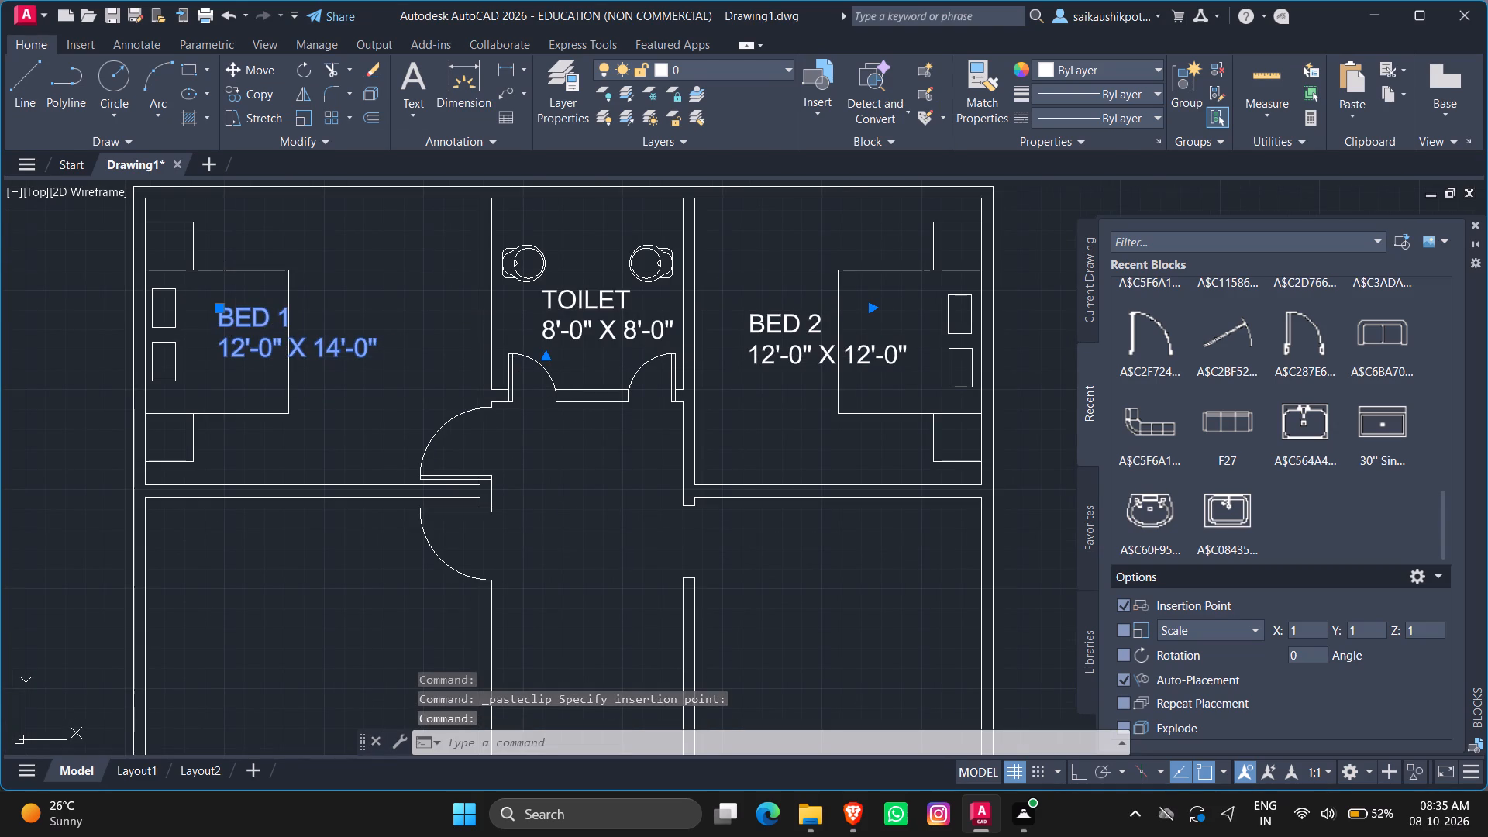
{"action": "left_click", "coordinate": [298, 315]}
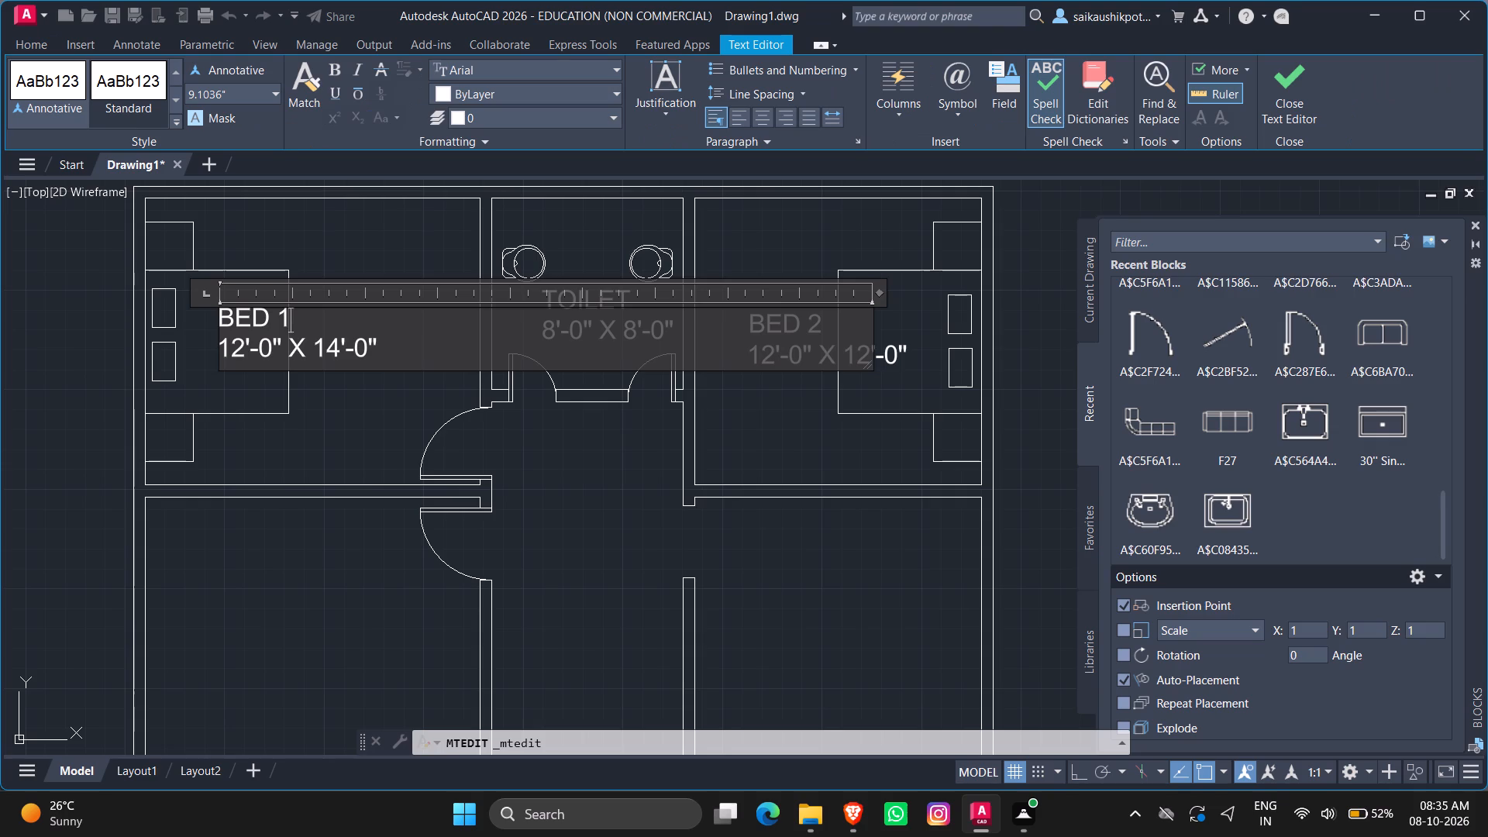
{"action": "key", "text": "BackSpace"}
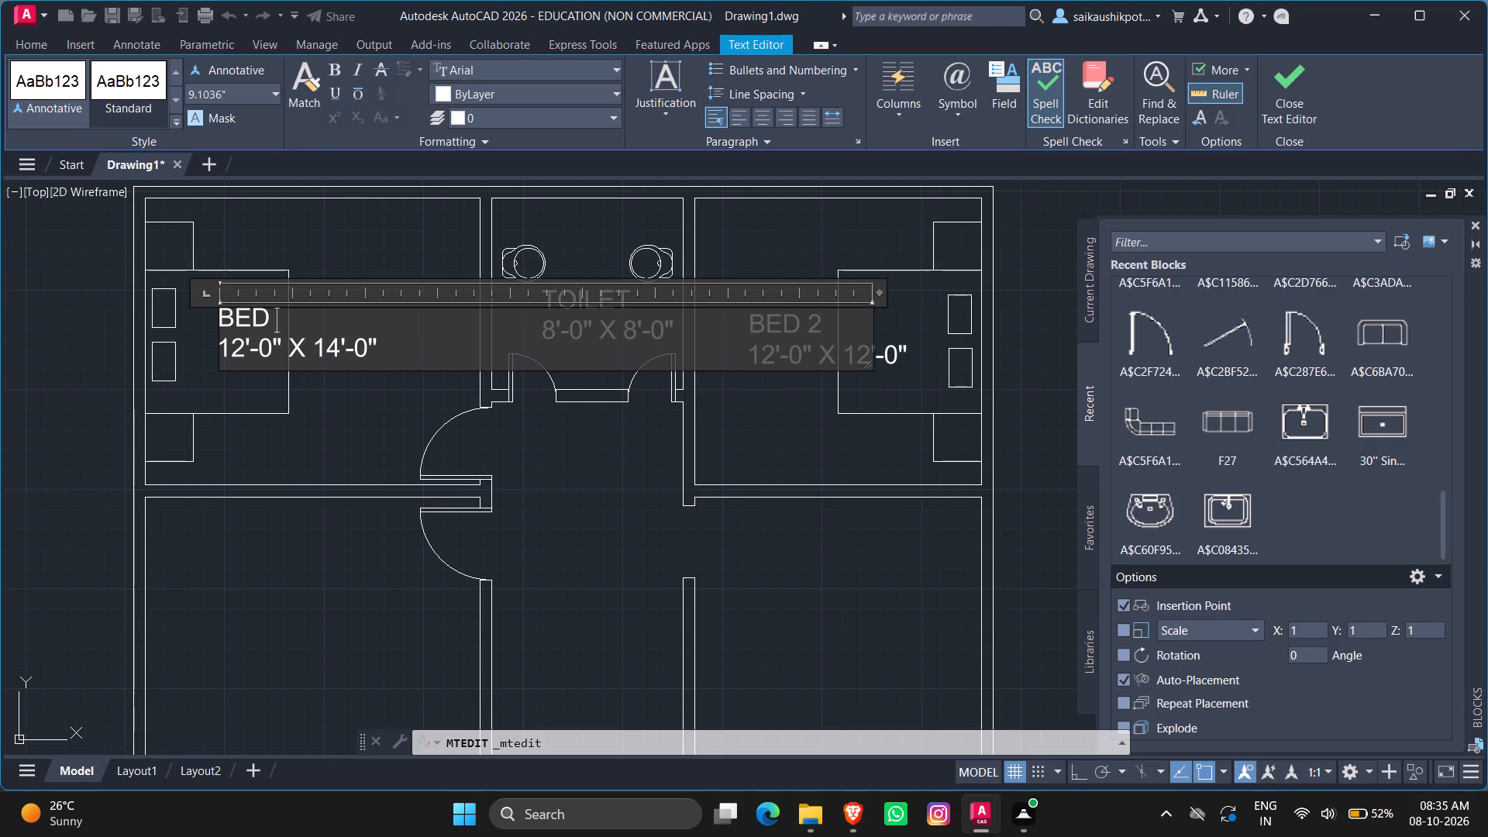
{"action": "key", "text": "1"}
{"action": "key", "text": "Escape"}
{"action": "key", "text": "Return"}
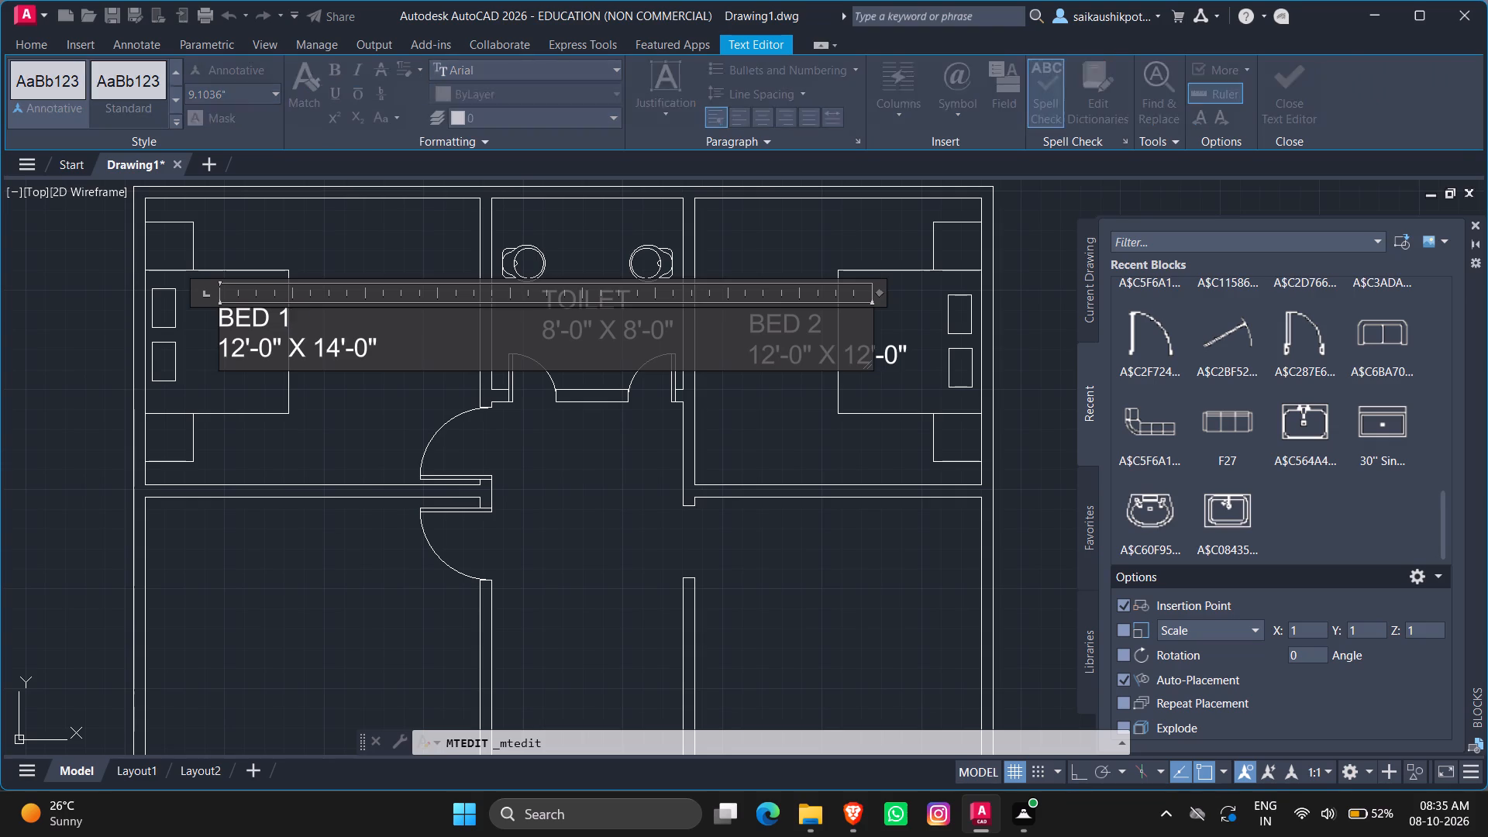
Paste another copy of the BED 1 label into the empty room directly below the upper-left bedroom.
{"action": "scroll", "coordinate": [407, 356], "scroll_direction": "down", "scroll_amount": 1}
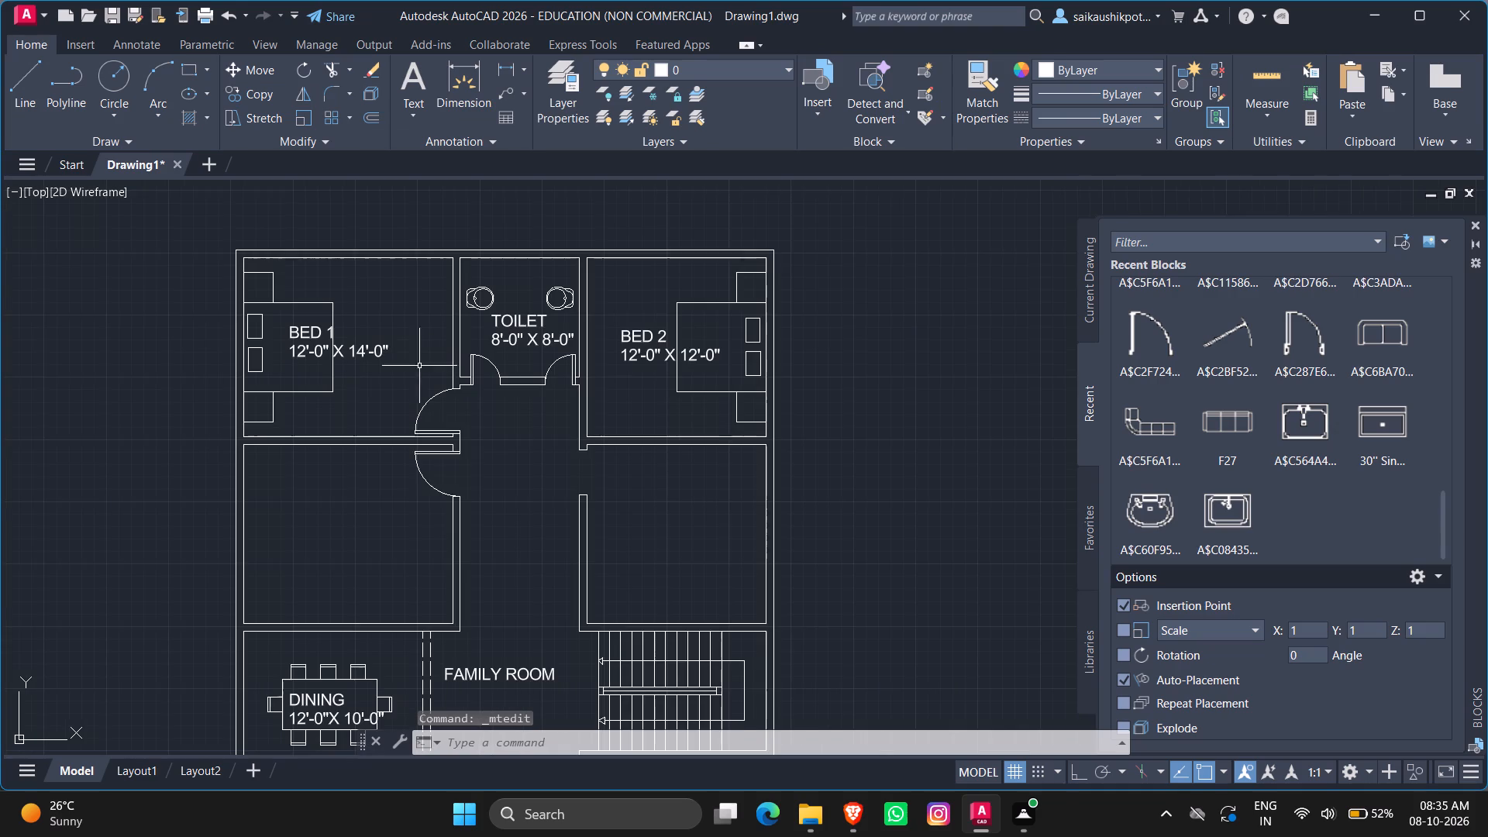
{"action": "key", "text": "ctrl+v"}
{"action": "scroll", "coordinate": [300, 575], "scroll_direction": "up", "scroll_amount": 1}
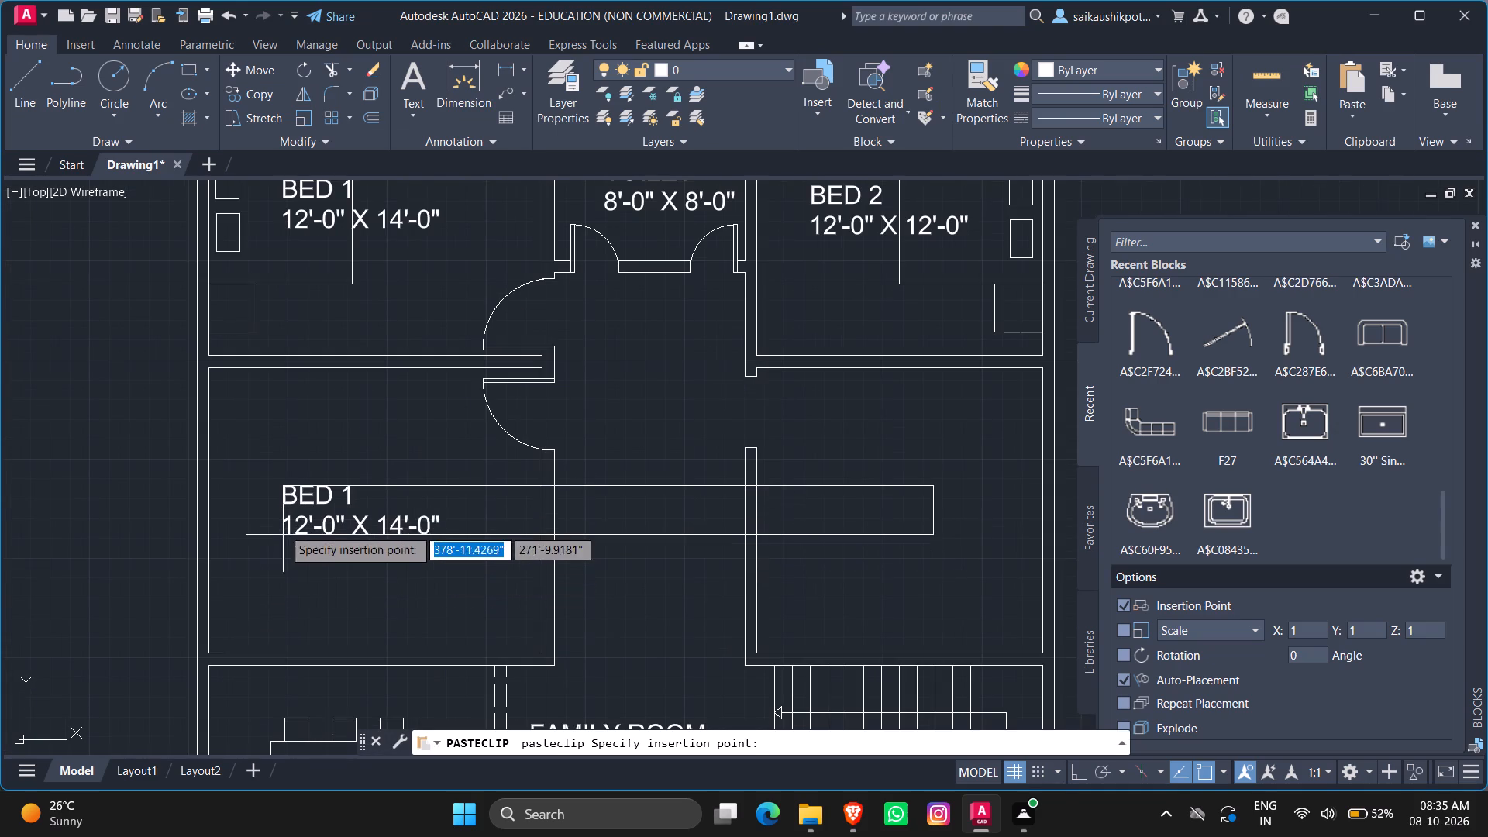
{"action": "left_click", "coordinate": [290, 532]}
{"action": "key", "text": "Escape"}
Replace the first line of the label pasted below the upper-left bedroom with EXECUTIVE OFFICE, keeping the room size on its own line.
{"action": "double_click", "coordinate": [329, 493]}
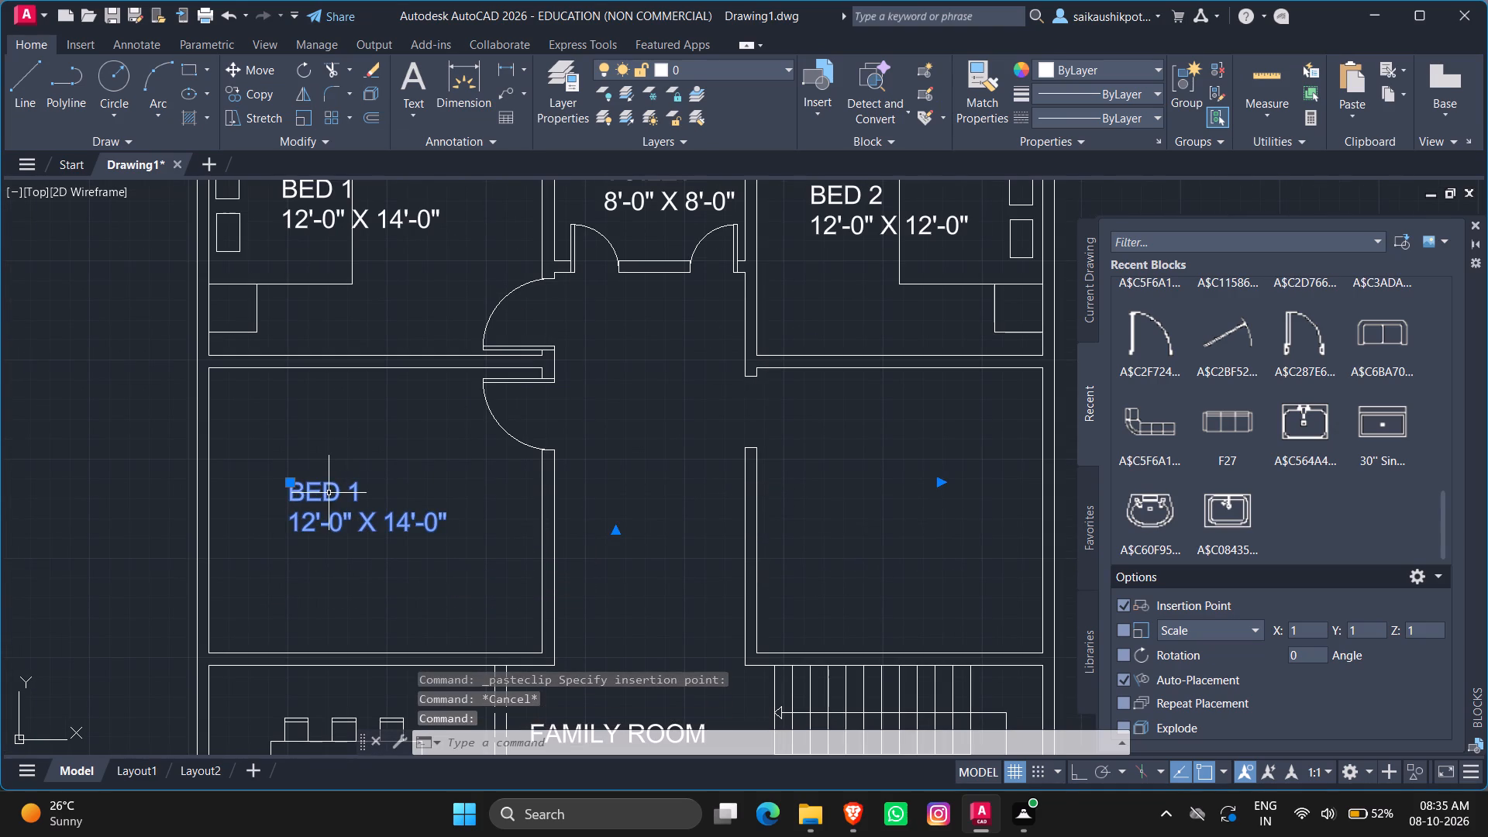
{"action": "left_click_drag", "start_coordinate": [377, 494], "coordinate": [250, 496]}
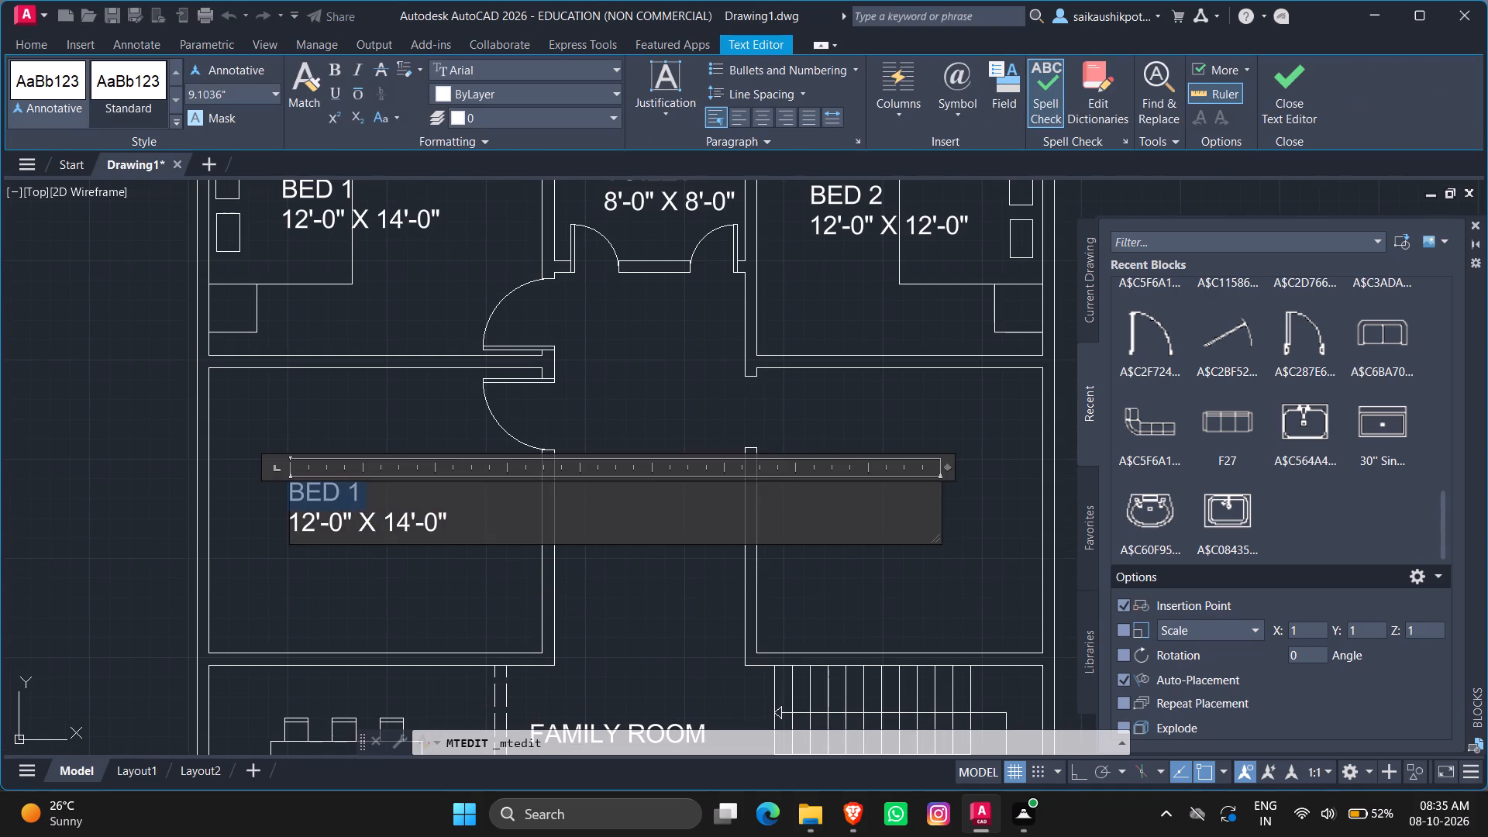
{"action": "left_click_drag", "start_coordinate": [250, 496], "coordinate": [246, 496]}
{"action": "type", "text": "EXECUTIVE"}
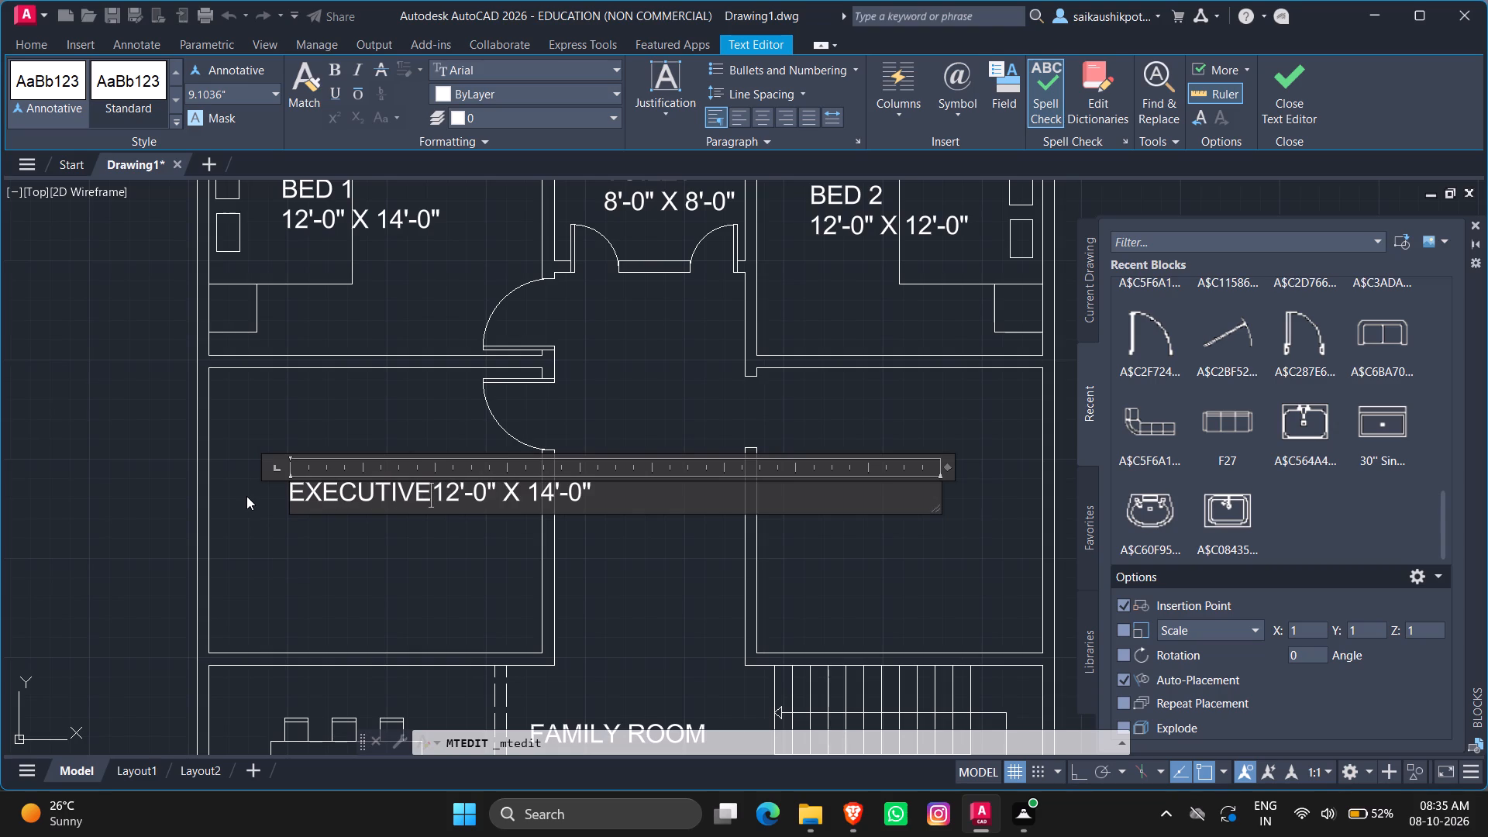
{"action": "key", "text": "space"}
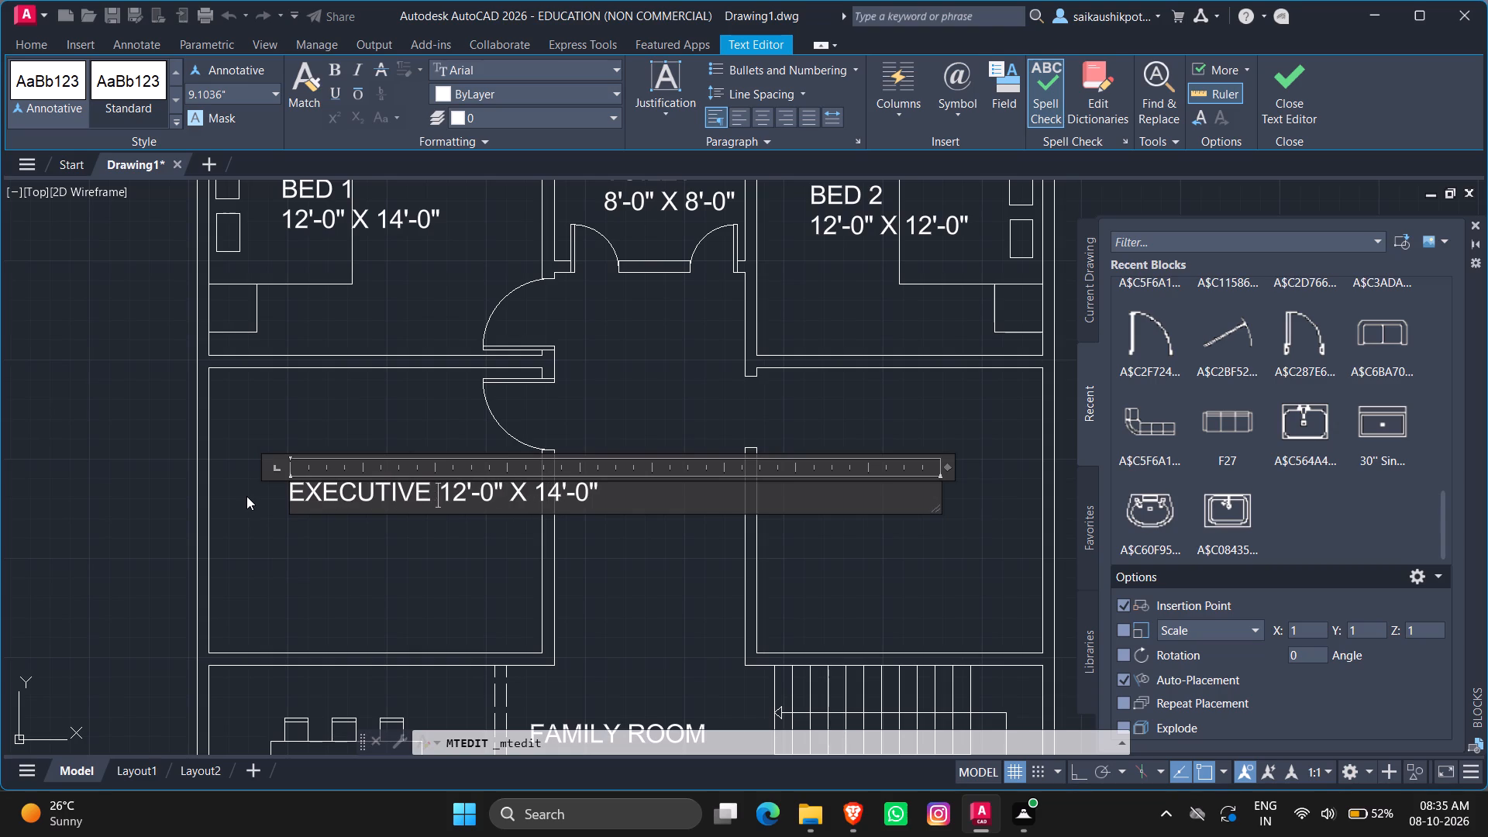
{"action": "type", "text": "OFFICWE"}
{"action": "key", "text": "space"}
{"action": "key", "text": "BackSpace"}
{"action": "key", "text": "BackSpace"}
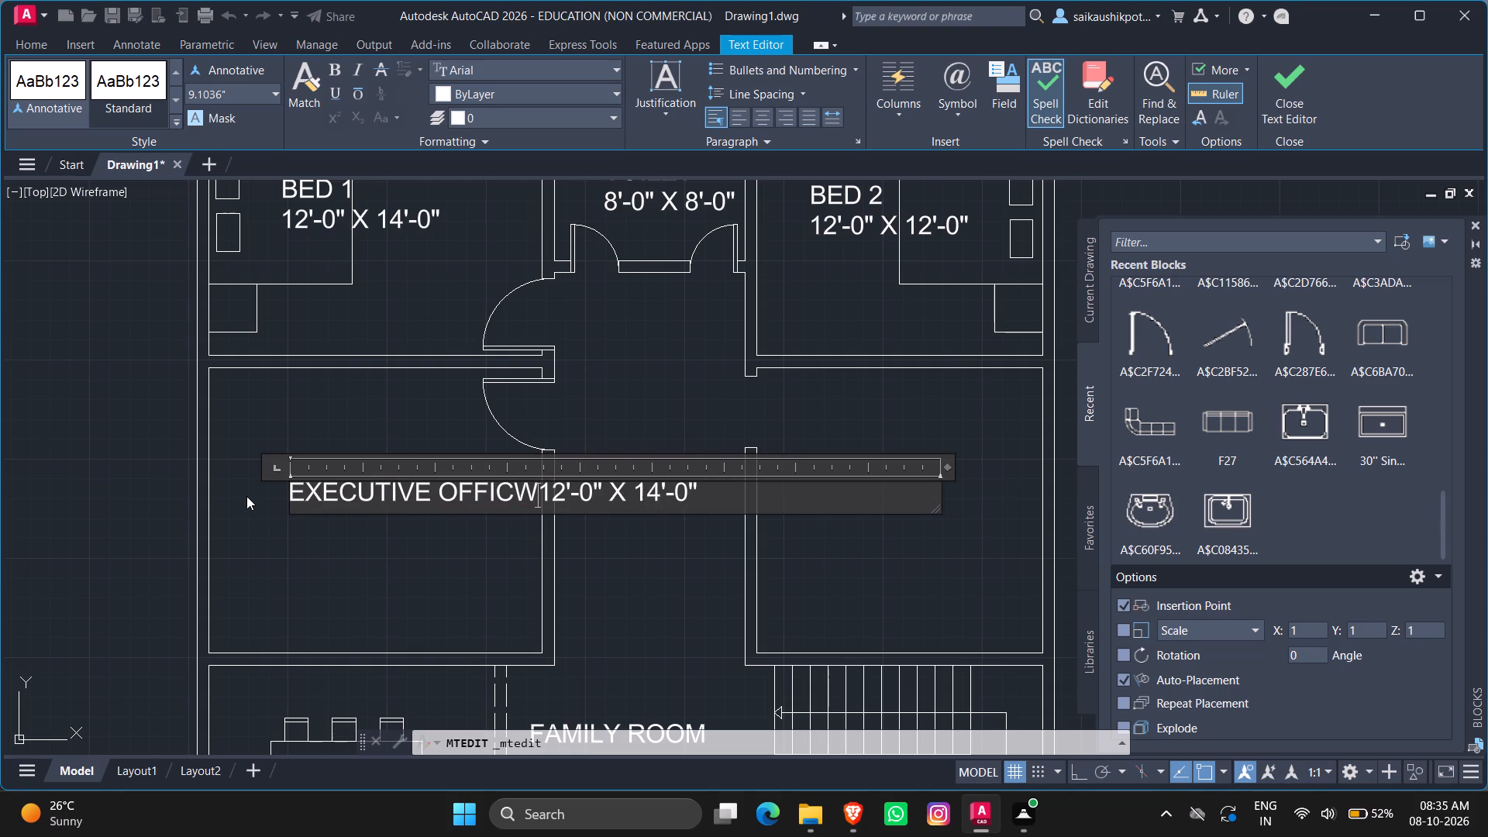
{"action": "key", "text": "BackSpace"}
{"action": "key", "text": "e"}
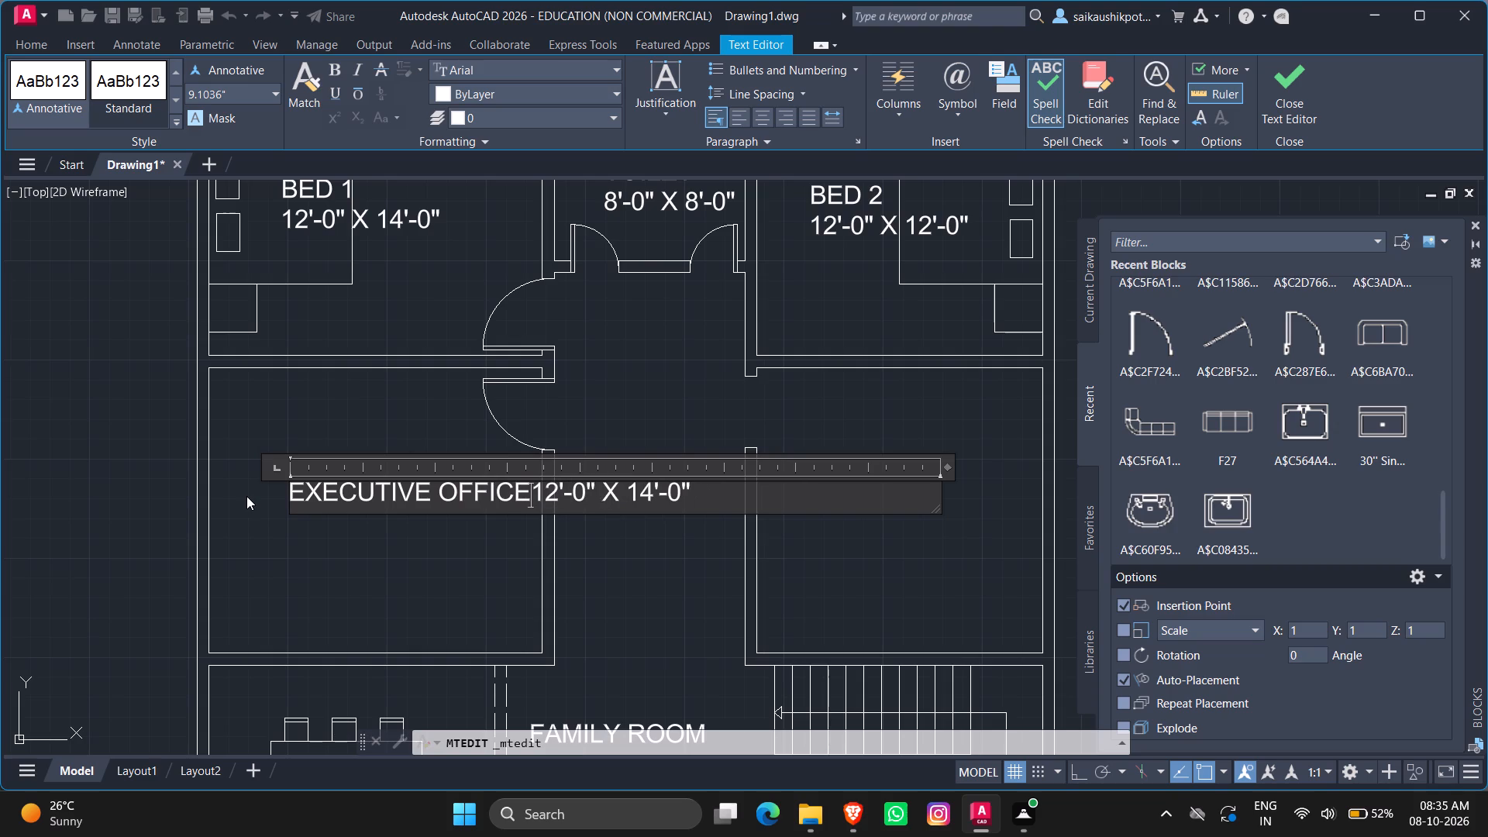
{"action": "key", "text": "Return"}
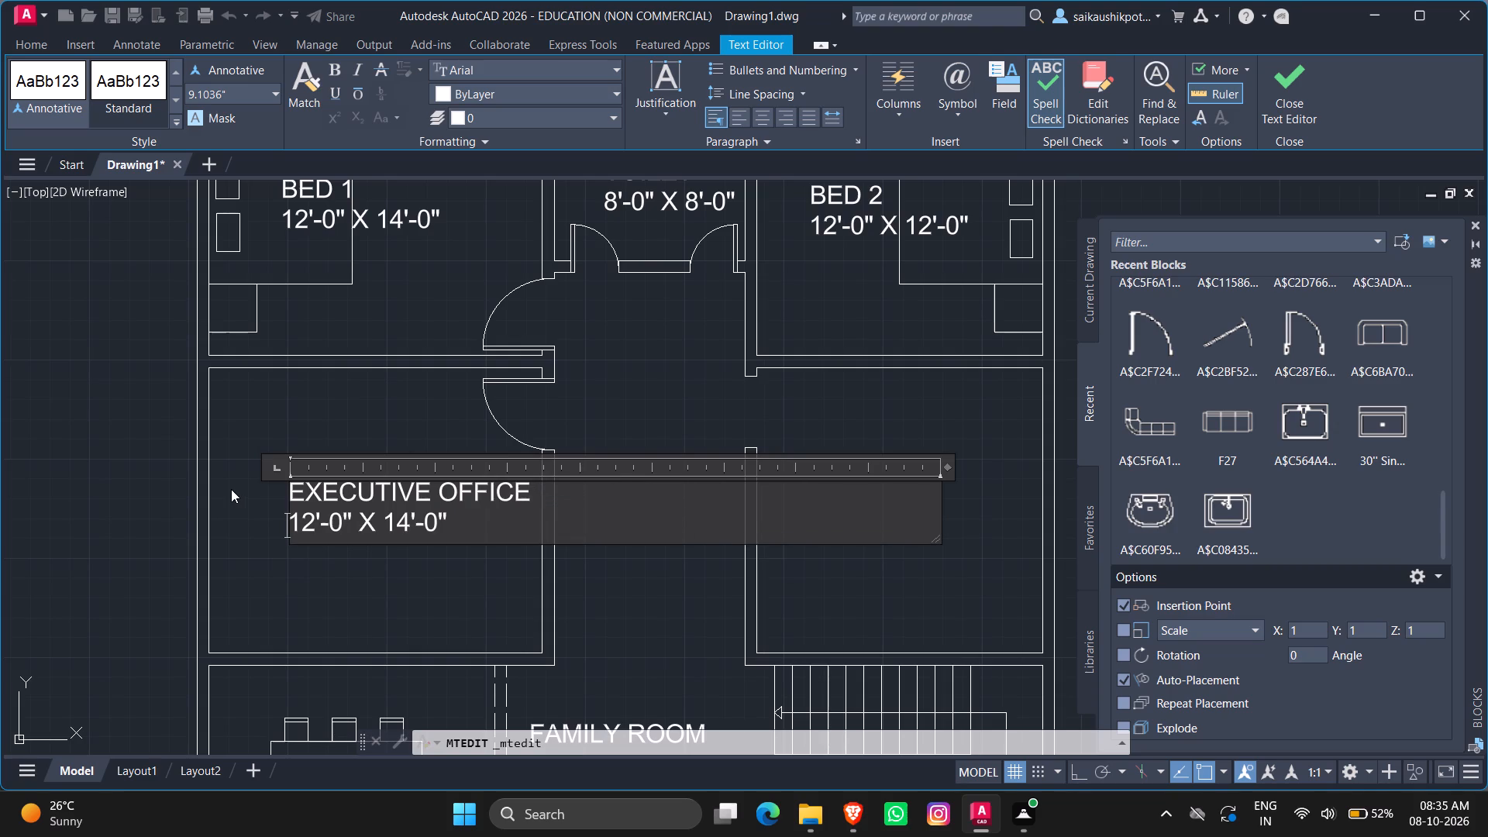
Set the room size in the EXECUTIVE OFFICE label to 15'-0" X 12'-0".
{"action": "left_click", "coordinate": [315, 517]}
{"action": "key", "text": "BackSpace"}
{"action": "key", "text": "5"}
{"action": "key", "text": "Right"}
{"action": "key", "text": "Right"}
{"action": "key", "text": "Right"}
{"action": "key", "text": "Right"}
{"action": "key", "text": "Right"}
{"action": "key", "text": "Right"}
{"action": "key", "text": "Right"}
{"action": "key", "text": "Right"}
{"action": "key", "text": "Right"}
{"action": "key", "text": "BackSpace"}
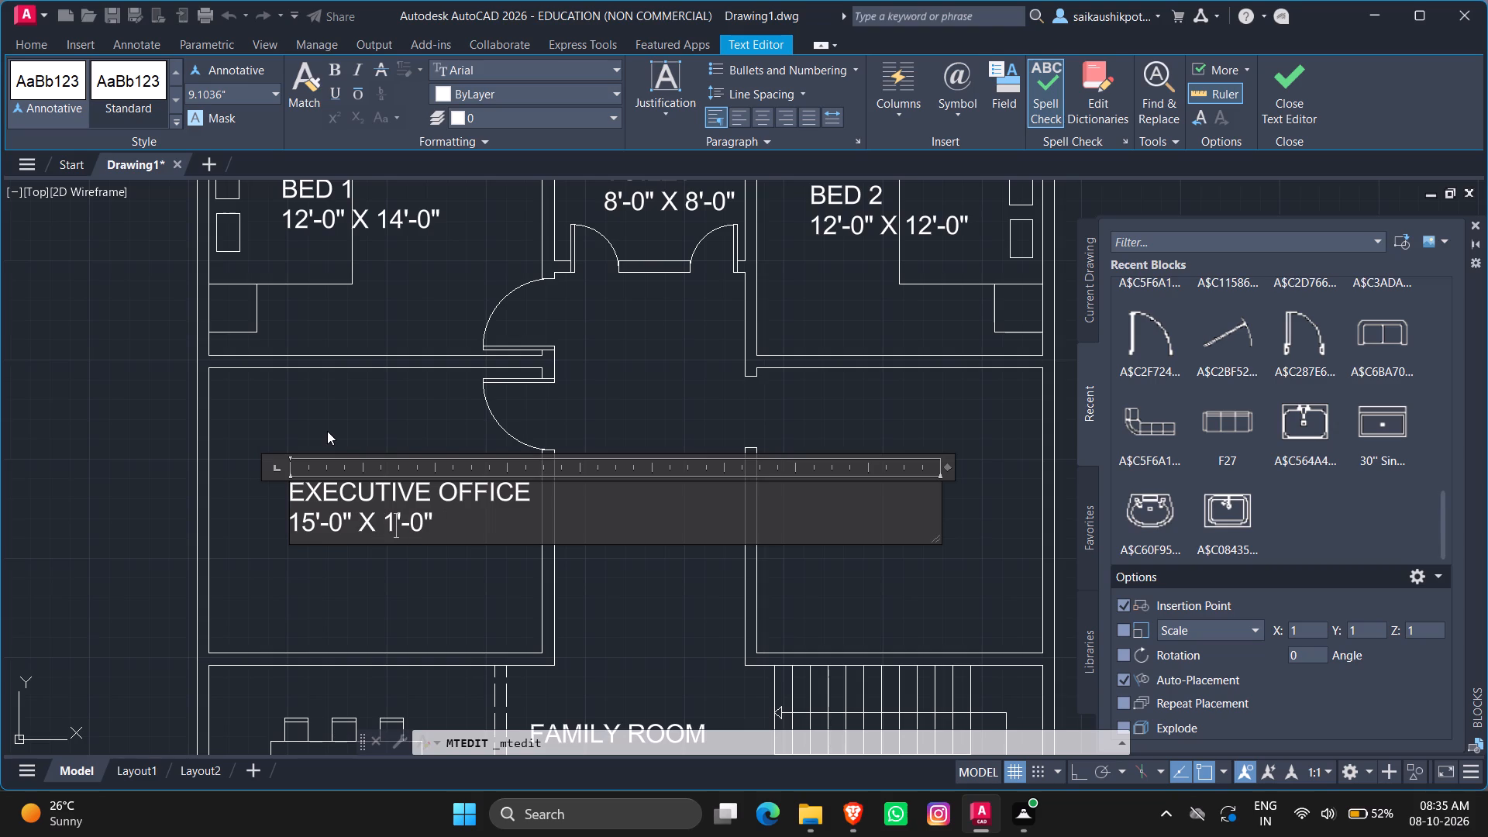
{"action": "key", "text": "2"}
{"action": "key", "text": "Escape"}
{"action": "key", "text": "Return"}
Move the EXECUTIVE OFFICE label slightly toward the room's left wall so that it sits more centrally in the room.
{"action": "scroll", "coordinate": [343, 542], "scroll_direction": "up", "scroll_amount": 2}
{"action": "left_click", "coordinate": [274, 443]}
{"action": "left_click", "coordinate": [204, 394]}
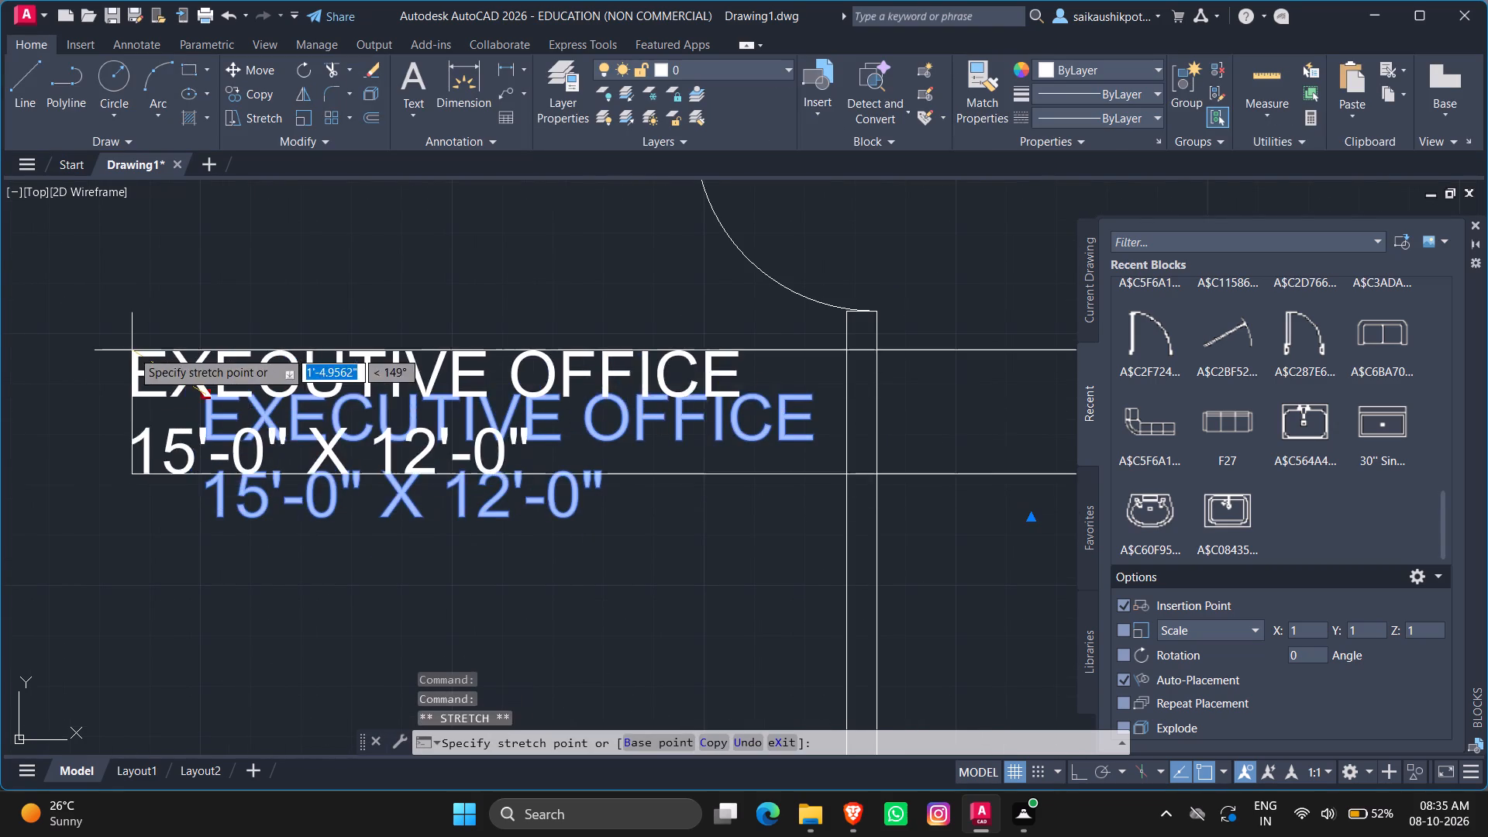
{"action": "left_click", "coordinate": [132, 350]}
{"action": "scroll", "coordinate": [318, 347], "scroll_direction": "down", "scroll_amount": 5}
{"action": "scroll", "coordinate": [306, 334], "scroll_direction": "up", "scroll_amount": 4}
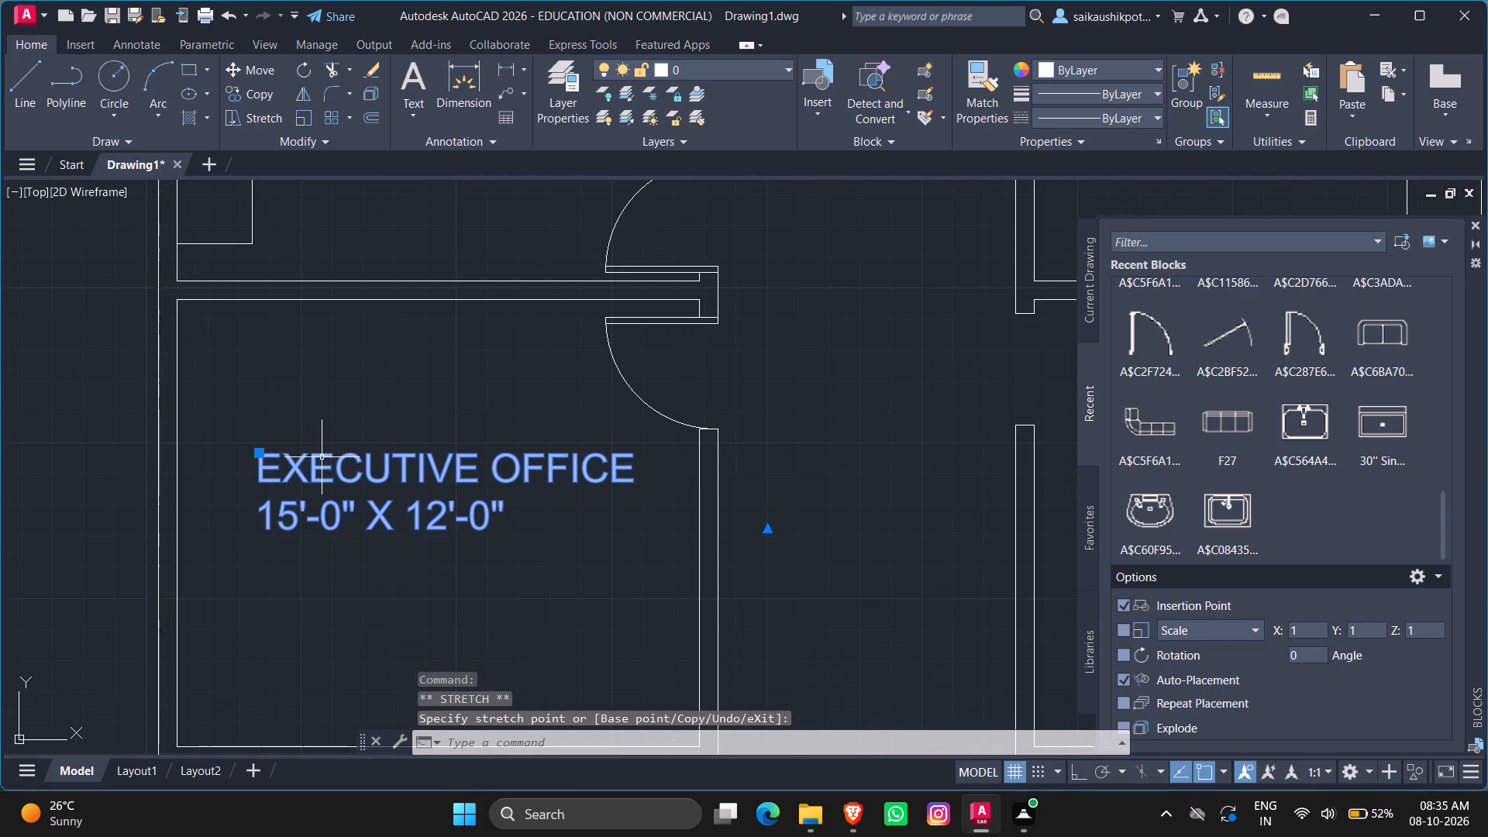
{"action": "left_click", "coordinate": [261, 453]}
{"action": "left_click", "coordinate": [246, 472]}
{"action": "key", "text": "Escape"}
Paste another copy of the BED 1 label into the empty room directly below BED 2.
{"action": "scroll", "coordinate": [285, 459], "scroll_direction": "down", "scroll_amount": 2}
{"action": "left_click", "coordinate": [295, 470]}
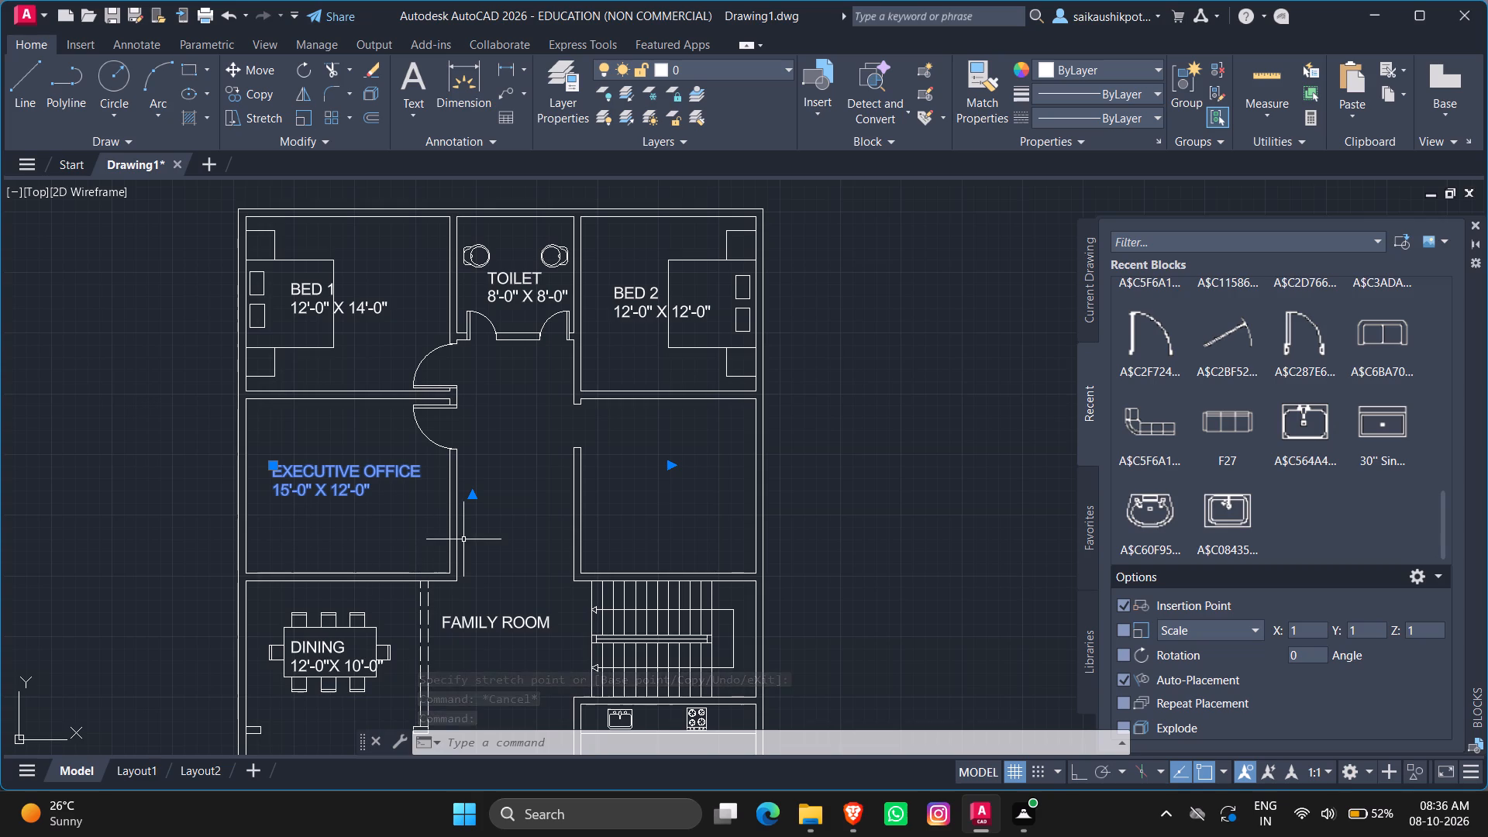
{"action": "key", "text": "Escape"}
{"action": "key", "text": "Escape"}
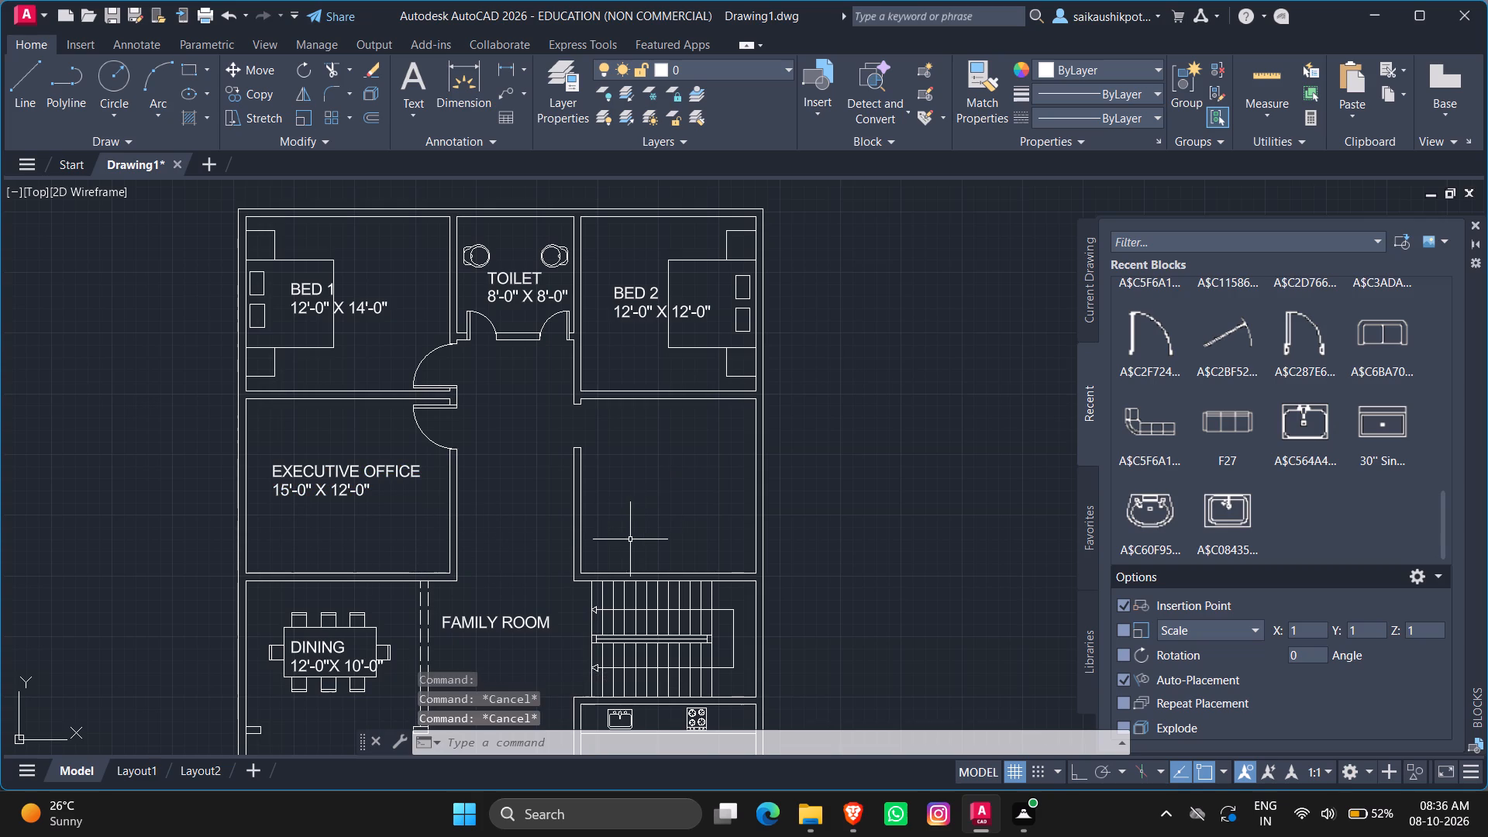
{"action": "key", "text": "ctrl+v"}
{"action": "scroll", "coordinate": [630, 503], "scroll_direction": "up", "scroll_amount": 2}
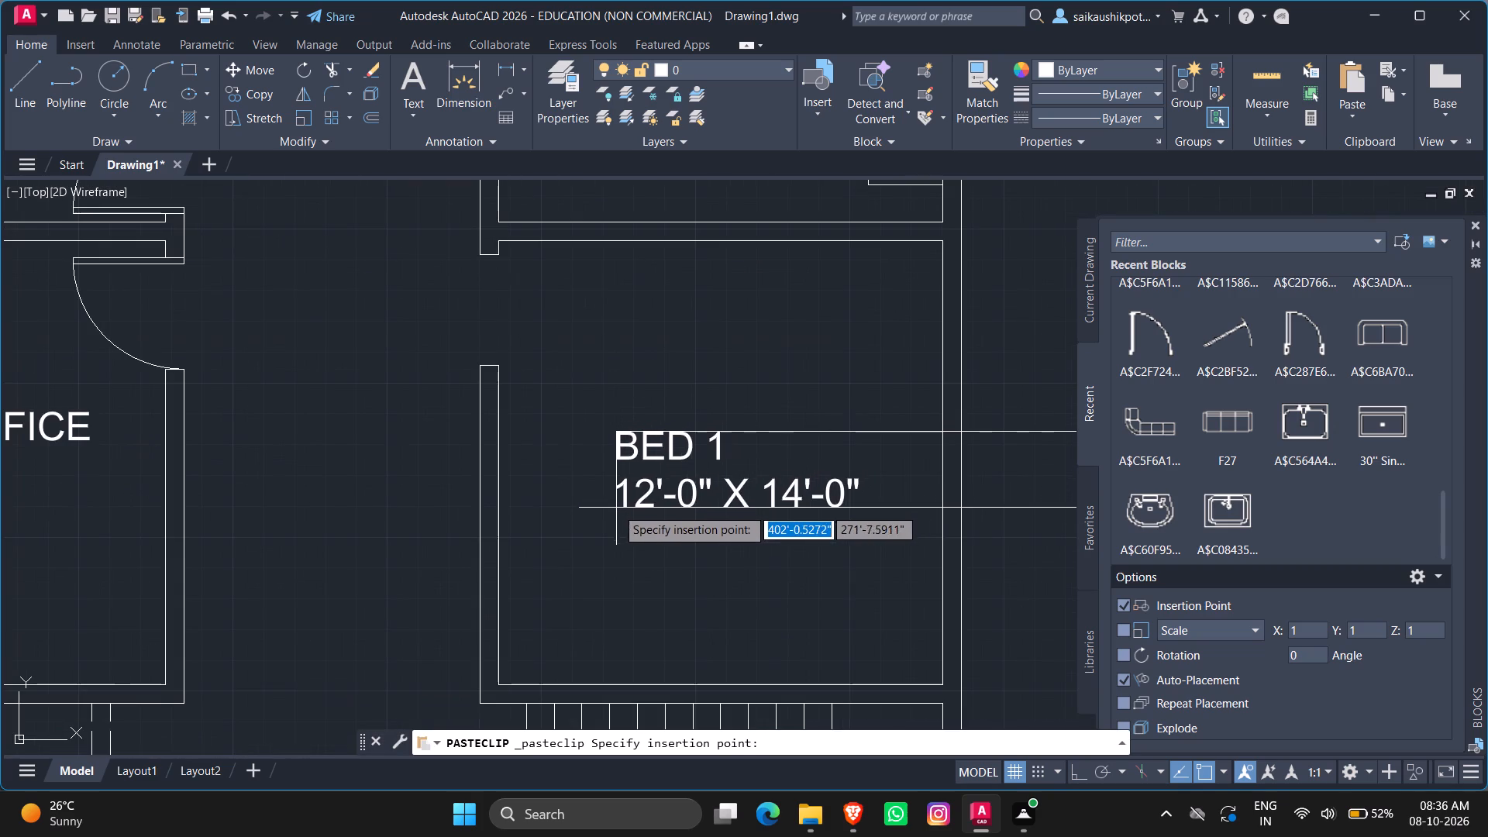
{"action": "left_click", "coordinate": [632, 485]}
Replace the first line of the label pasted below BED 2 with MEETING ROOM, keeping the room size on its own line.
{"action": "double_click", "coordinate": [655, 427]}
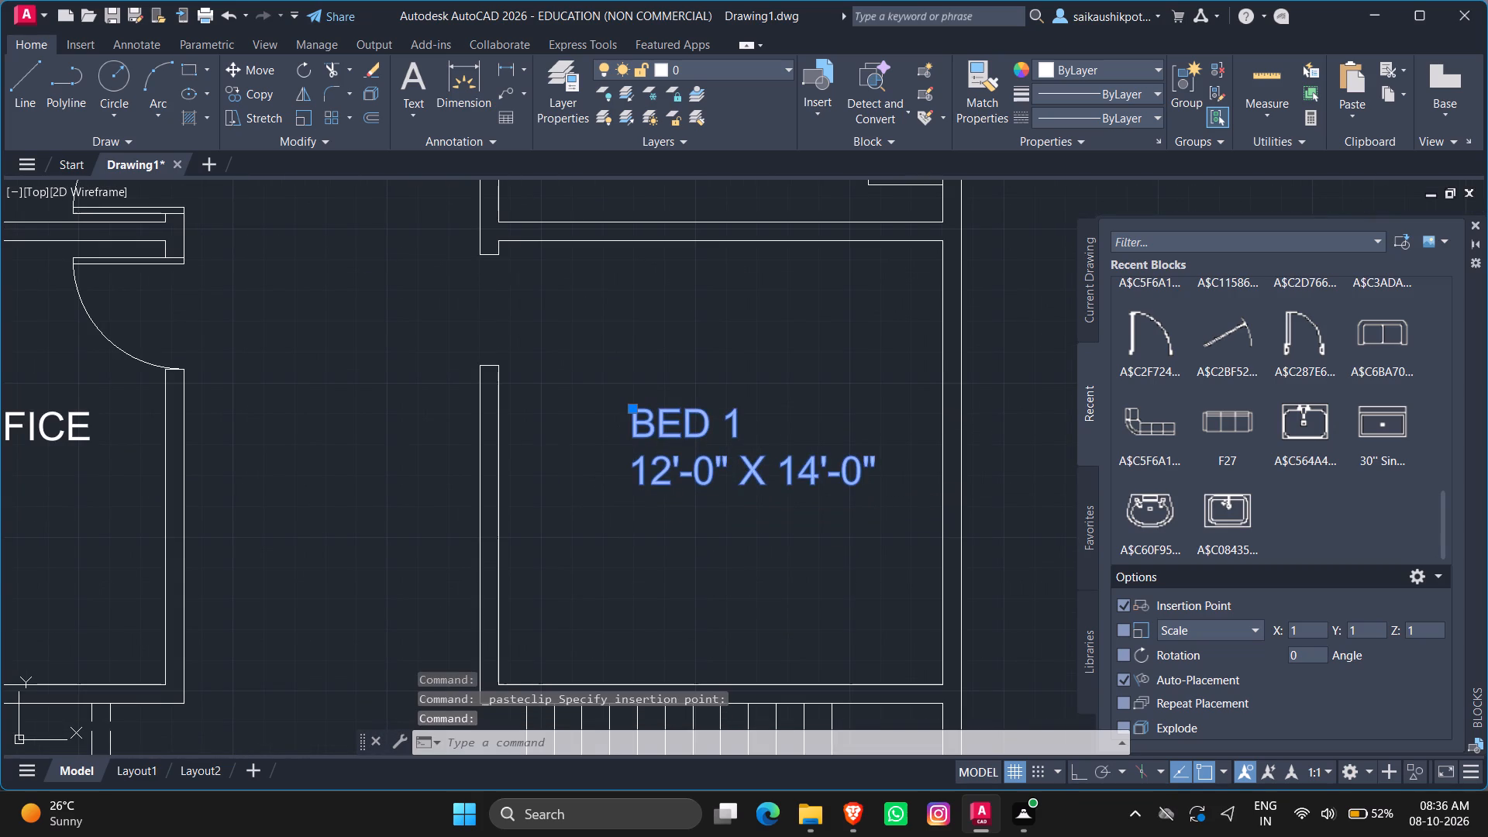
{"action": "left_click_drag", "start_coordinate": [744, 432], "coordinate": [582, 434]}
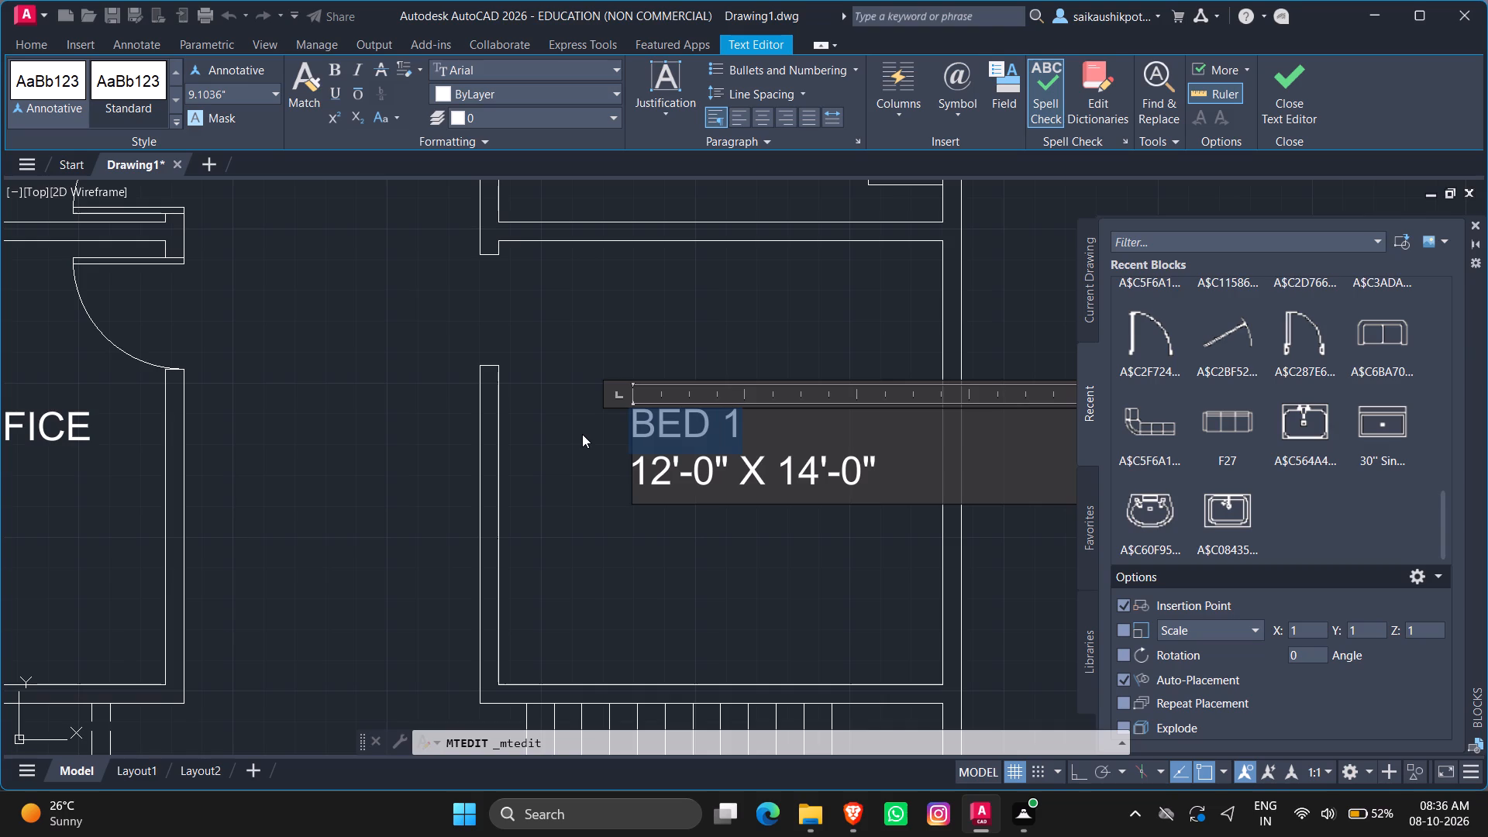
{"action": "key", "text": "BackSpace"}
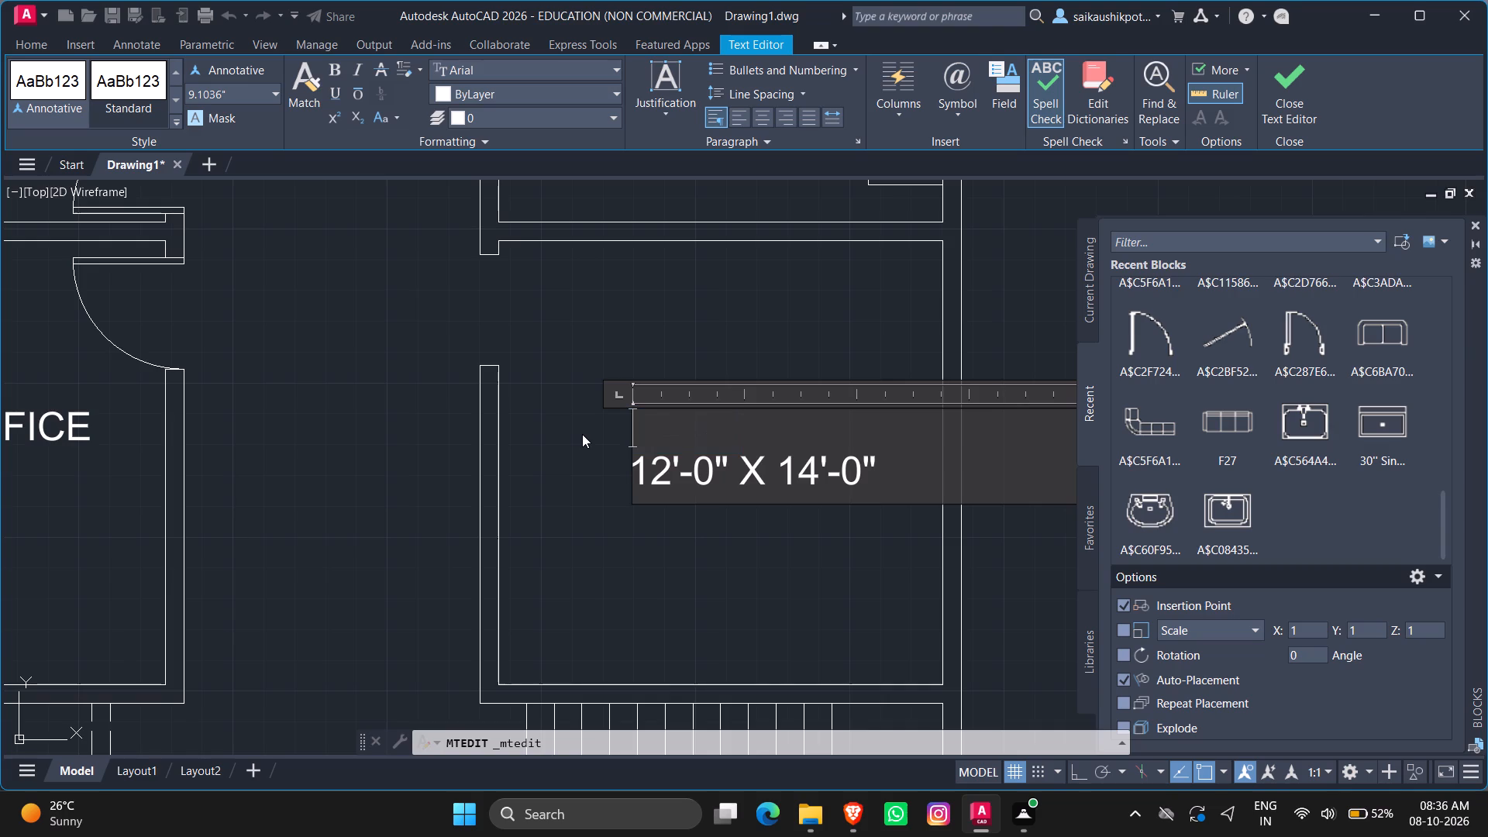
{"action": "type", "text": "MEER"}
{"action": "key", "text": "BackSpace"}
{"action": "type", "text": "TING"}
{"action": "key", "text": "space"}
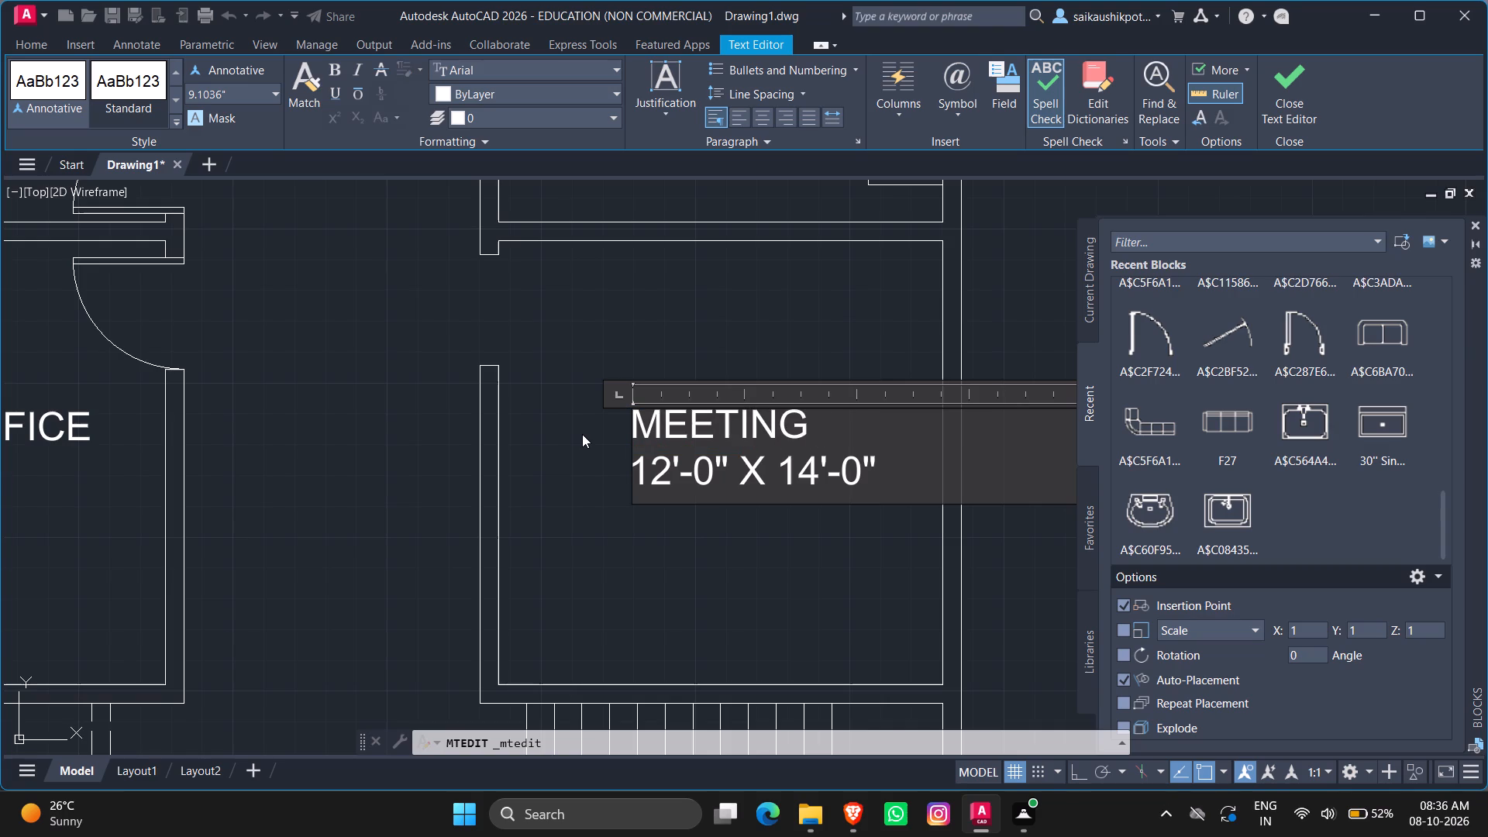
{"action": "type", "text": "ROOM"}
{"action": "key", "text": "space"}
Set the room size in the MEETING ROOM label to 15'-0" X 18'-0".
{"action": "key", "text": "Right"}
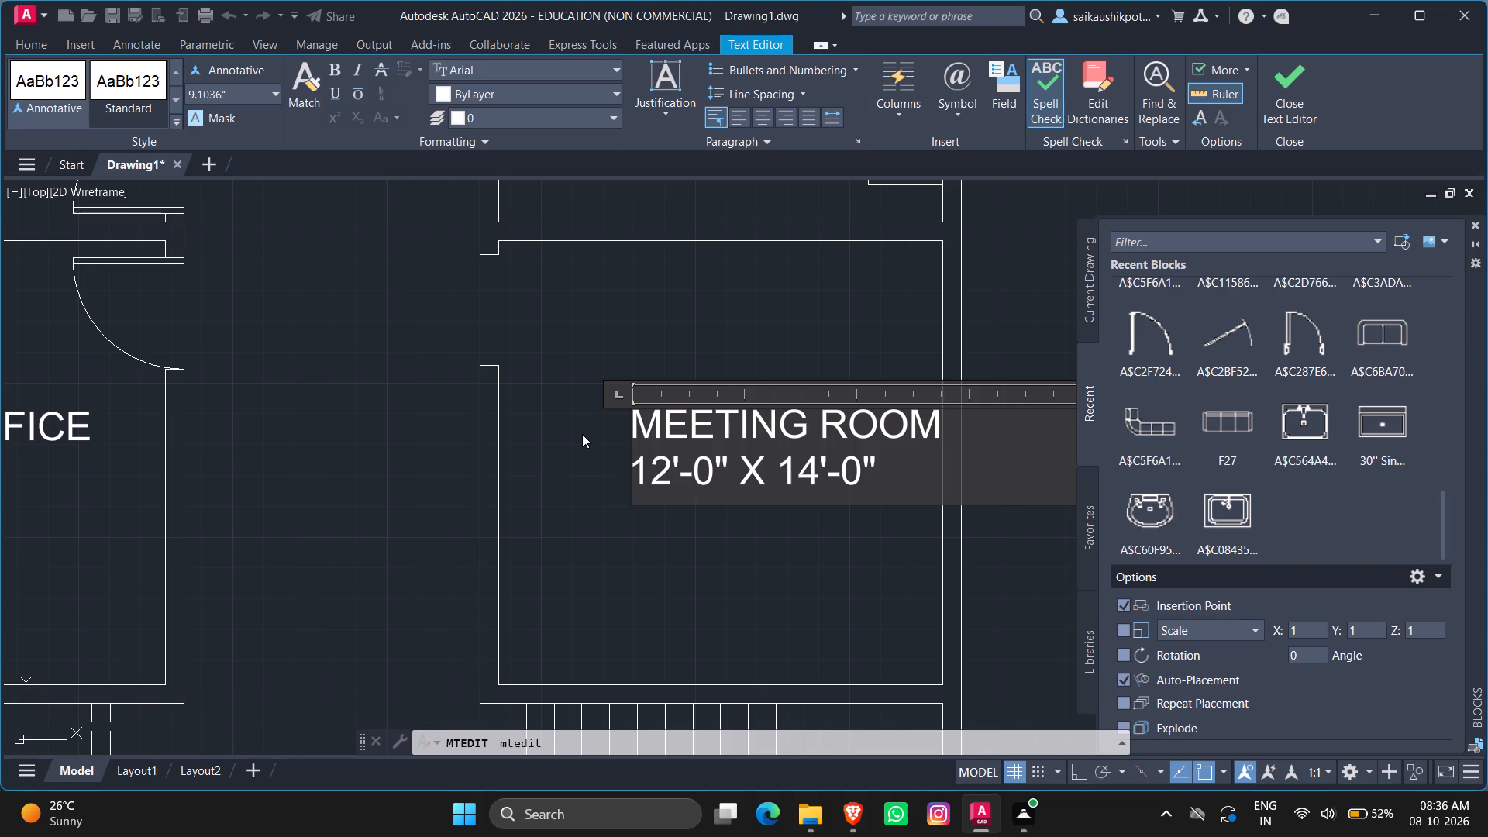
{"action": "key", "text": "Right"}
{"action": "key", "text": "Right"}
{"action": "key", "text": "Right"}
{"action": "key", "text": "Left"}
{"action": "key", "text": "BackSpace"}
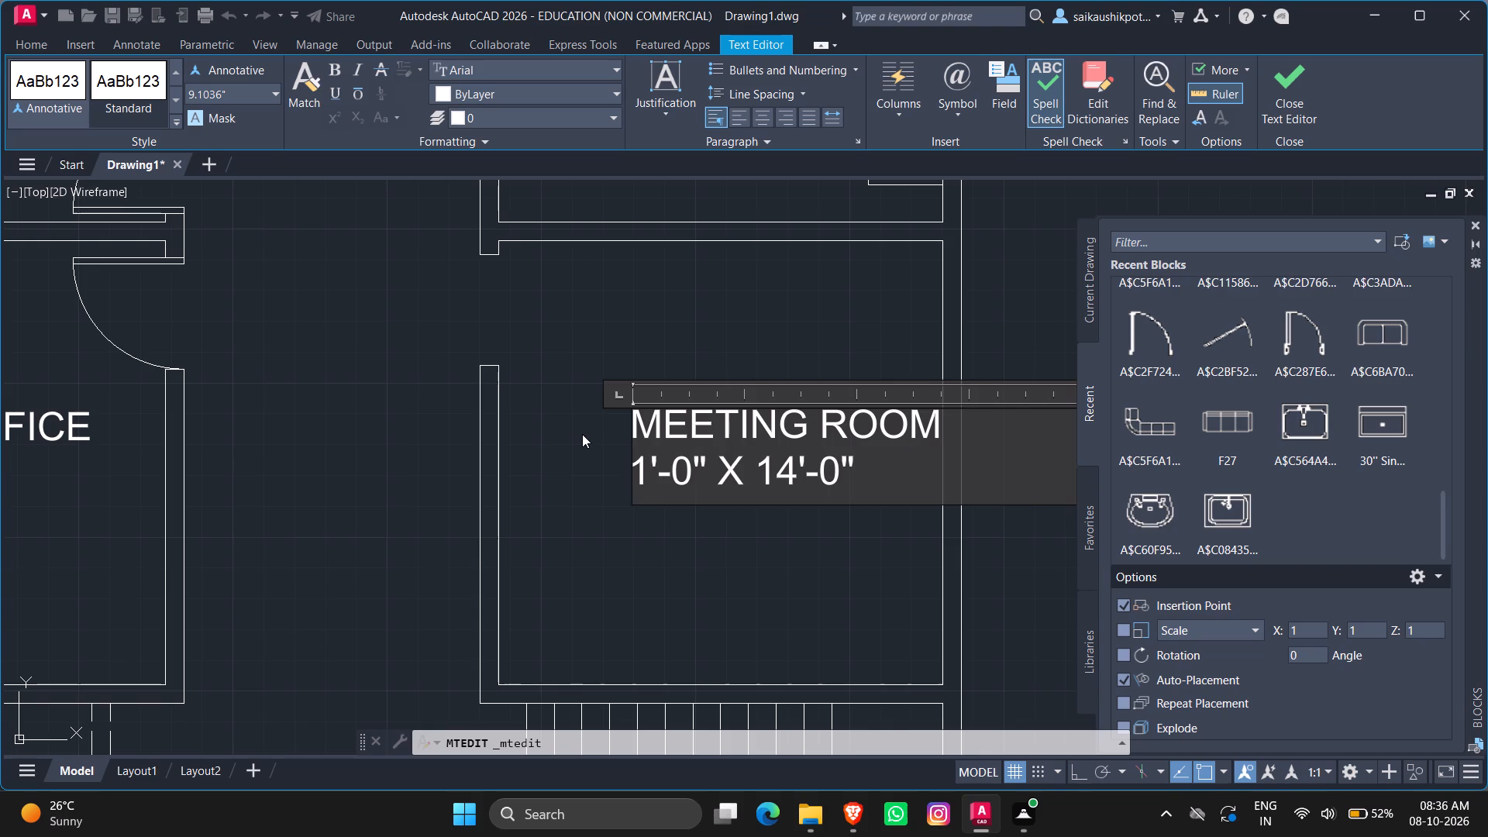
{"action": "key", "text": "5"}
{"action": "key", "text": "Right"}
{"action": "key", "text": "Right"}
{"action": "key", "text": "Right"}
{"action": "key", "text": "Right"}
{"action": "key", "text": "Right"}
{"action": "key", "text": "Right"}
{"action": "key", "text": "Right"}
{"action": "key", "text": "Right"}
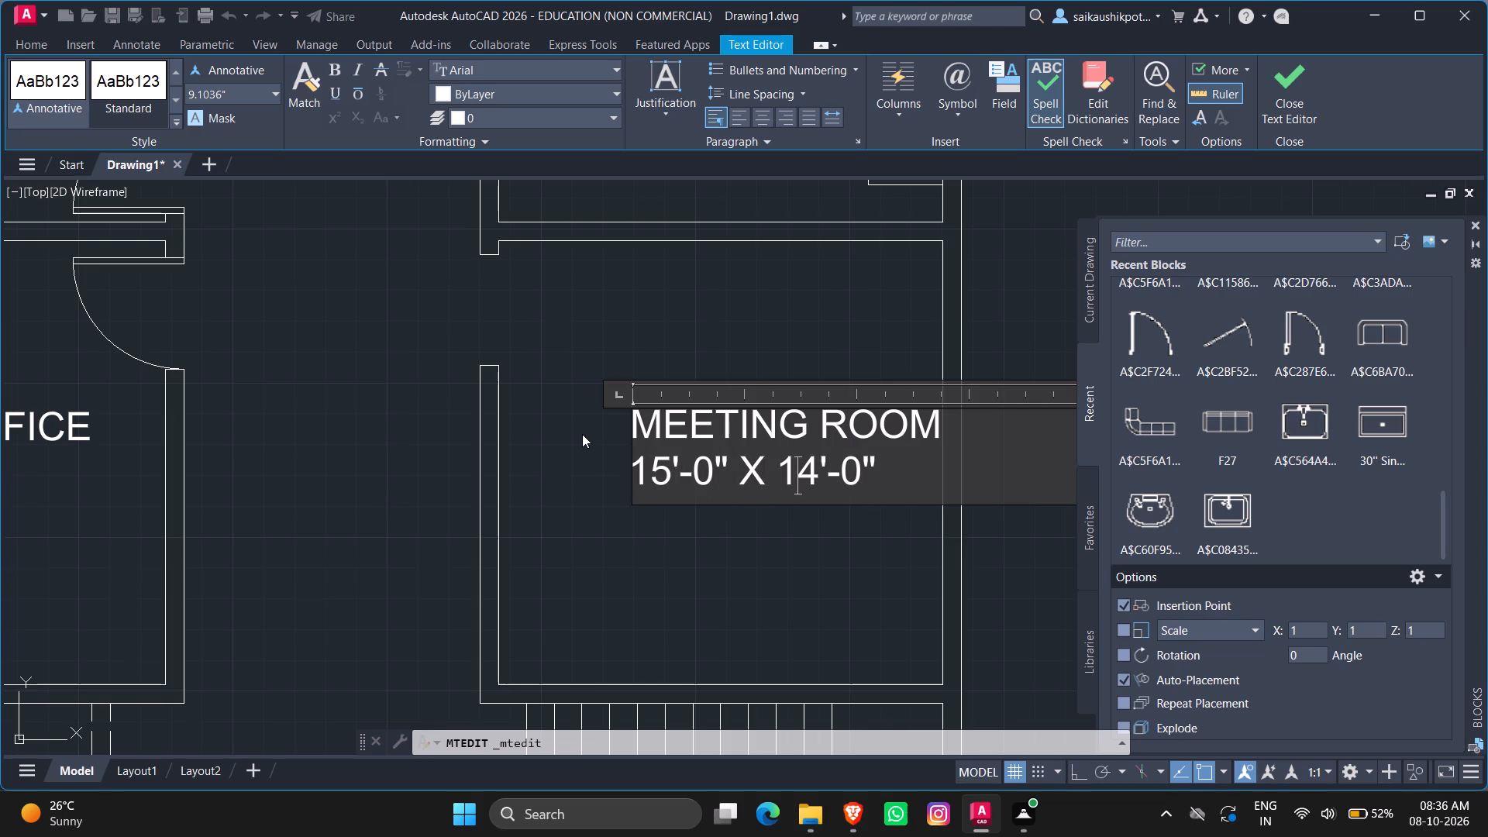
{"action": "key", "text": "Right"}
{"action": "key", "text": "BackSpace"}
{"action": "key", "text": "8"}
{"action": "key", "text": "Escape"}
{"action": "key", "text": "Return"}
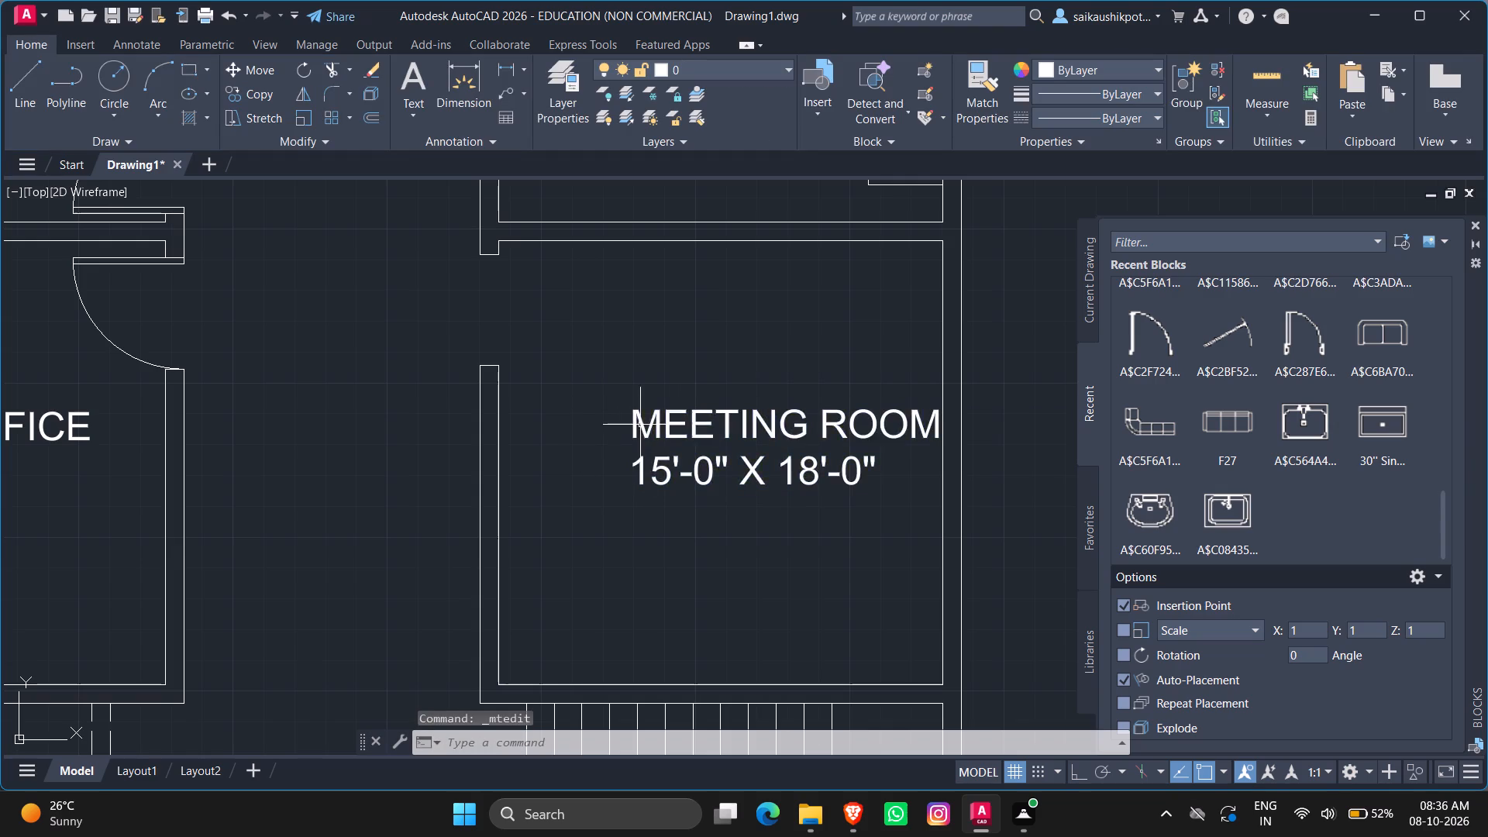
Move the MEETING ROOM label slightly toward the room's left wall so that it sits more centrally in the room.
{"action": "left_click", "coordinate": [639, 416]}
{"action": "left_click", "coordinate": [634, 408]}
{"action": "left_click", "coordinate": [589, 406]}
{"action": "key", "text": "Escape"}
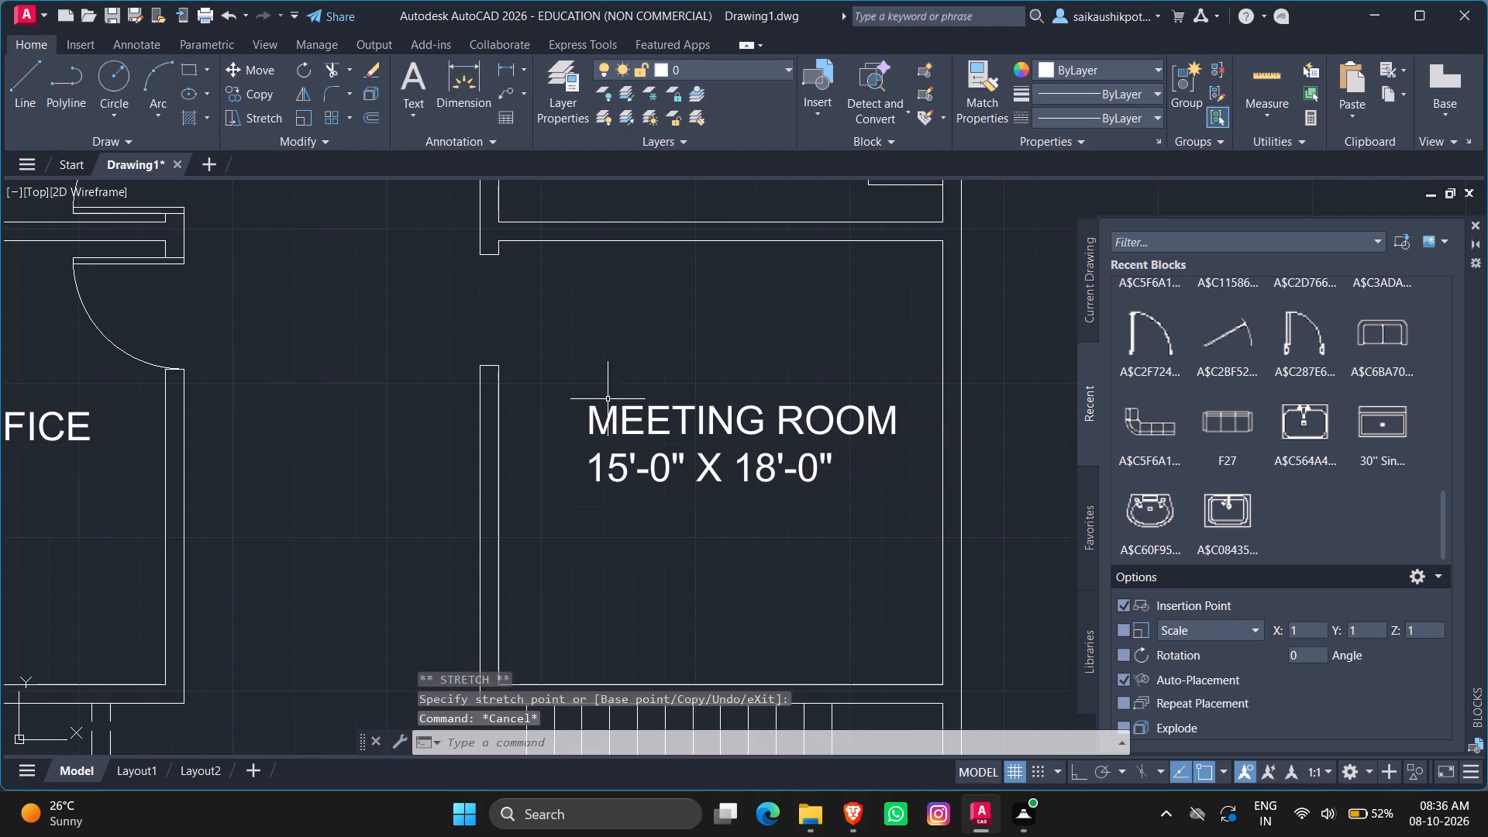
{"action": "key", "text": "Escape"}
{"action": "key", "text": "Escape"}
{"action": "key", "text": "Escape"}
{"action": "key", "text": "Escape"}
{"action": "key", "text": "Escape"}
Start a line at the upper corner of the door opening in the meeting room's left wall.
{"action": "key", "text": "l"}
{"action": "key", "text": "Return"}
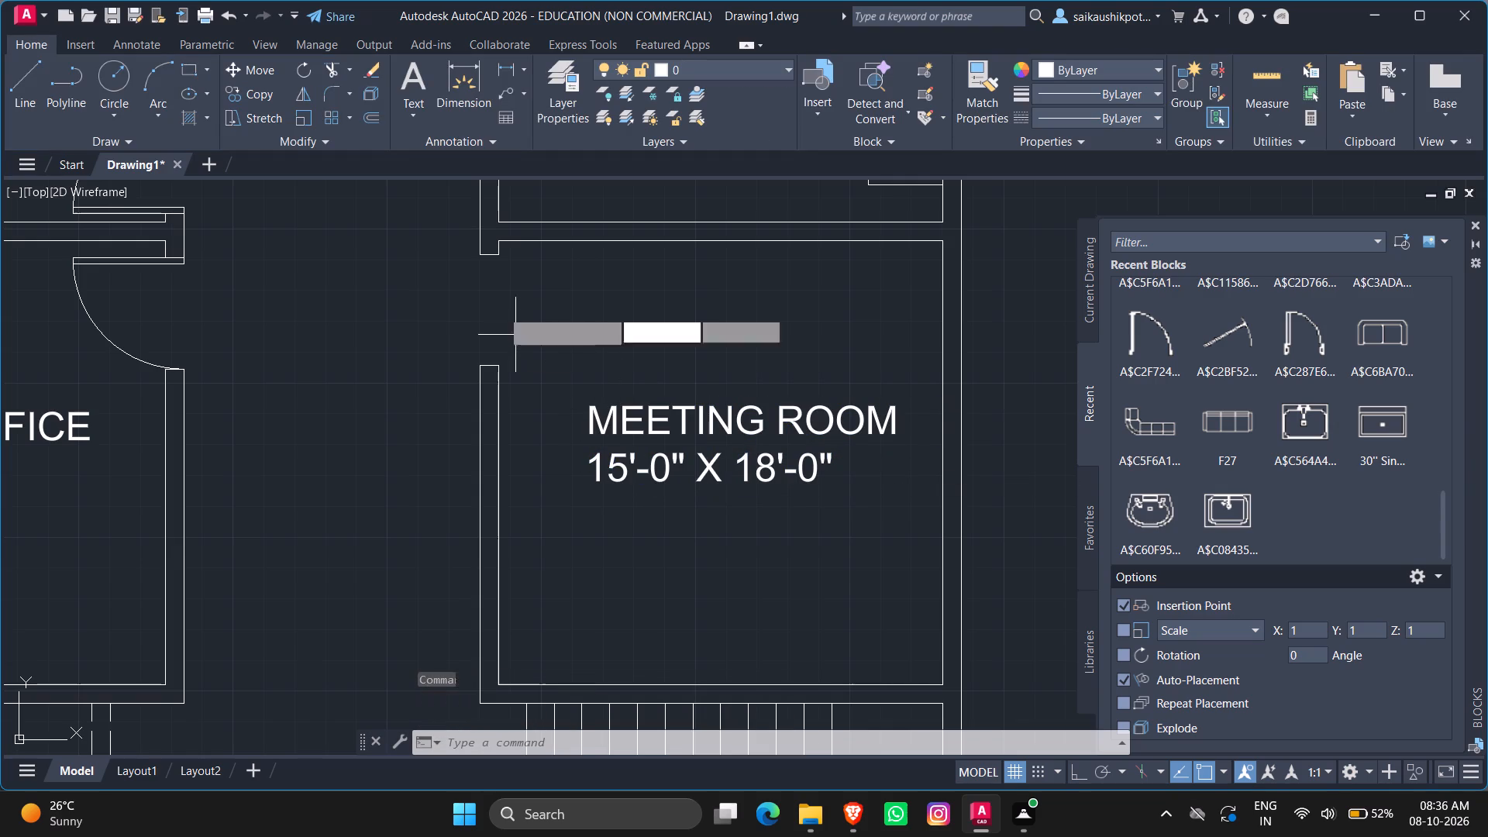
{"action": "left_click", "coordinate": [476, 252]}
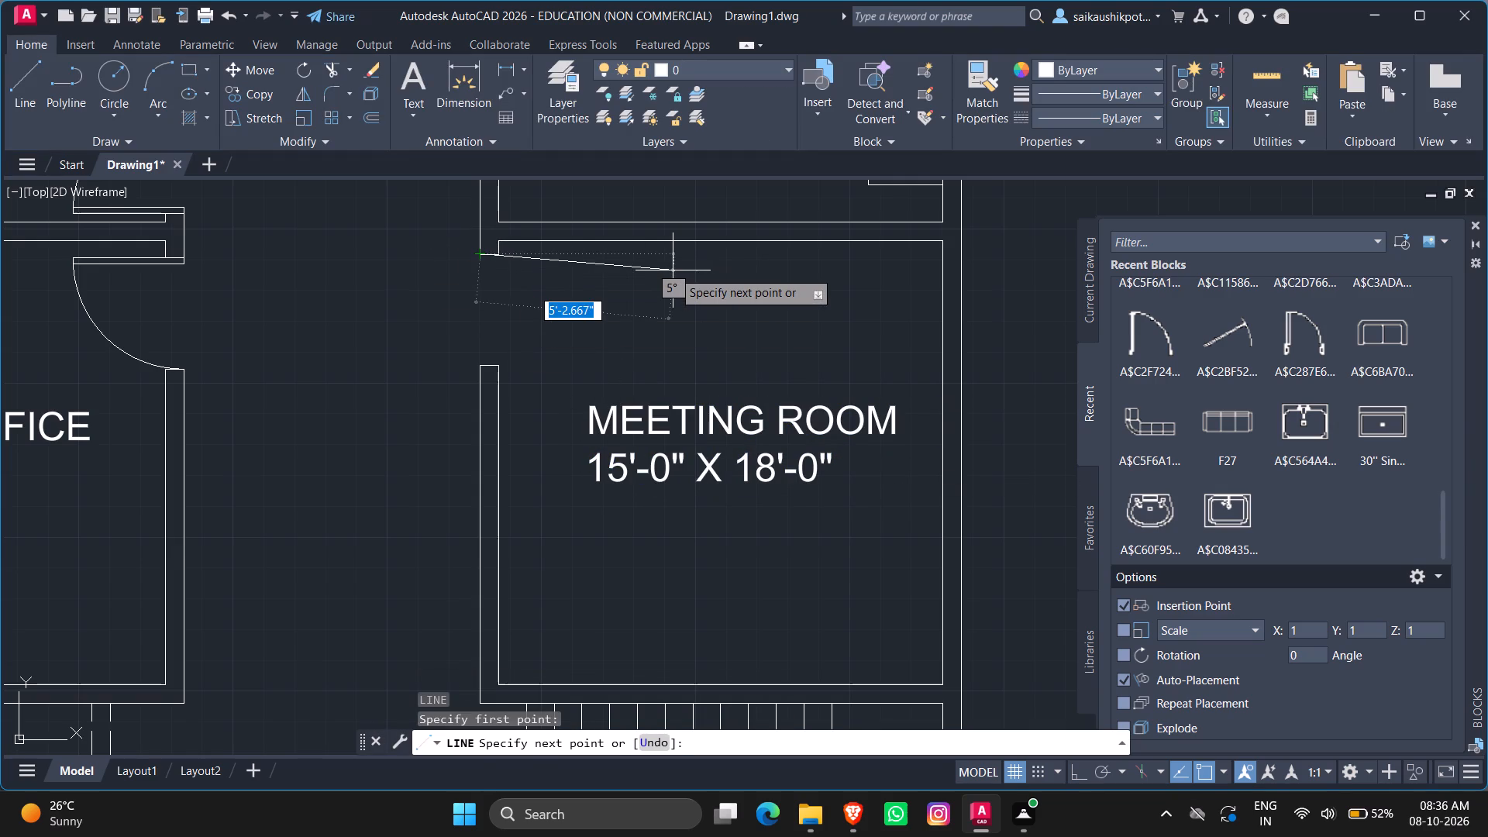
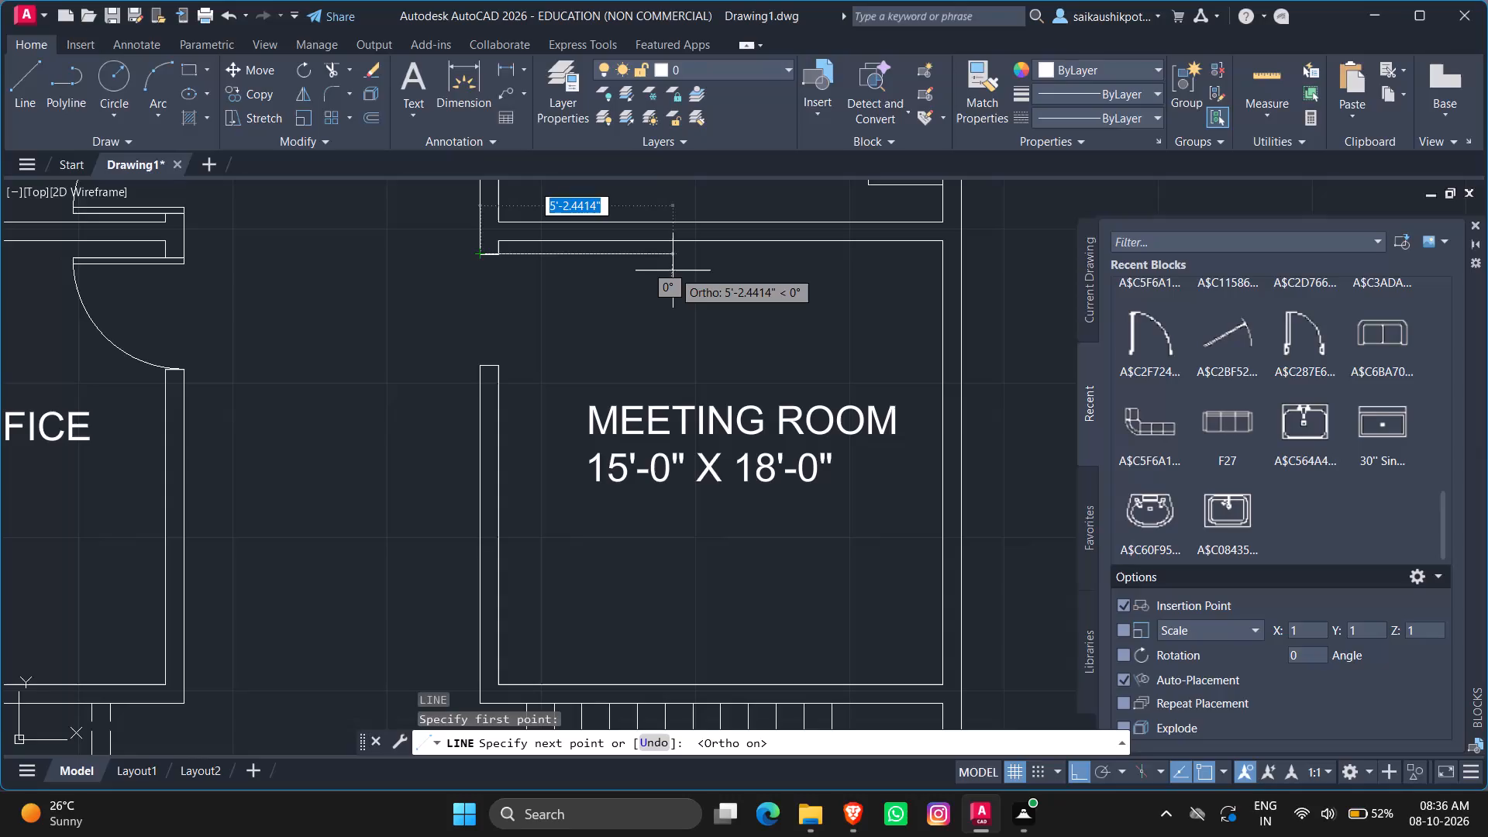
Draw the meeting room's door leaf as a closed 3' by 2" rectangle from the upper corner of the door opening.
{"action": "type", "text": "3'"}
{"action": "key", "text": "Return"}
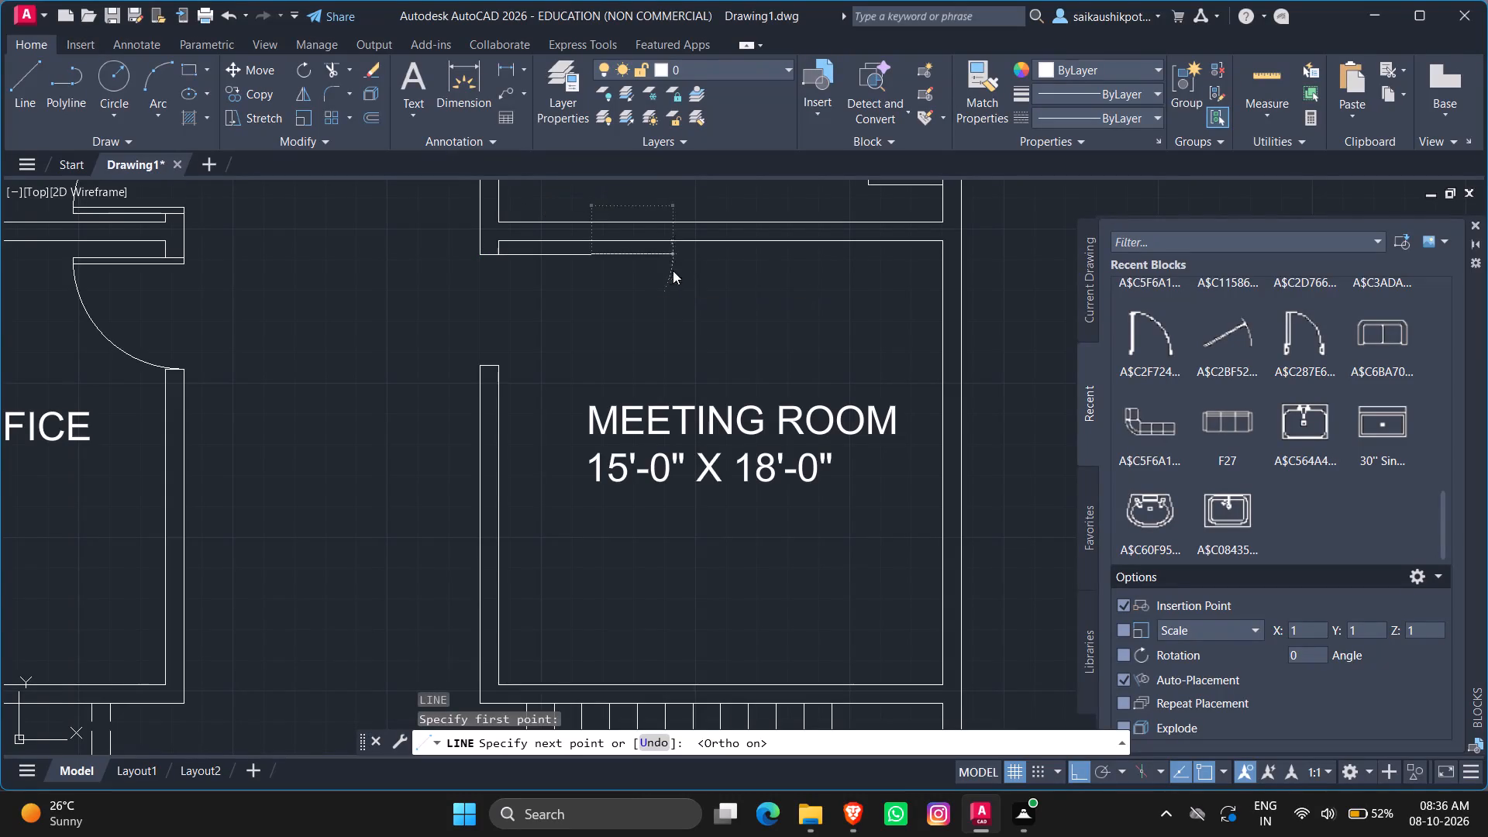
{"action": "type", "text": "2\""}
{"action": "key", "text": "Return"}
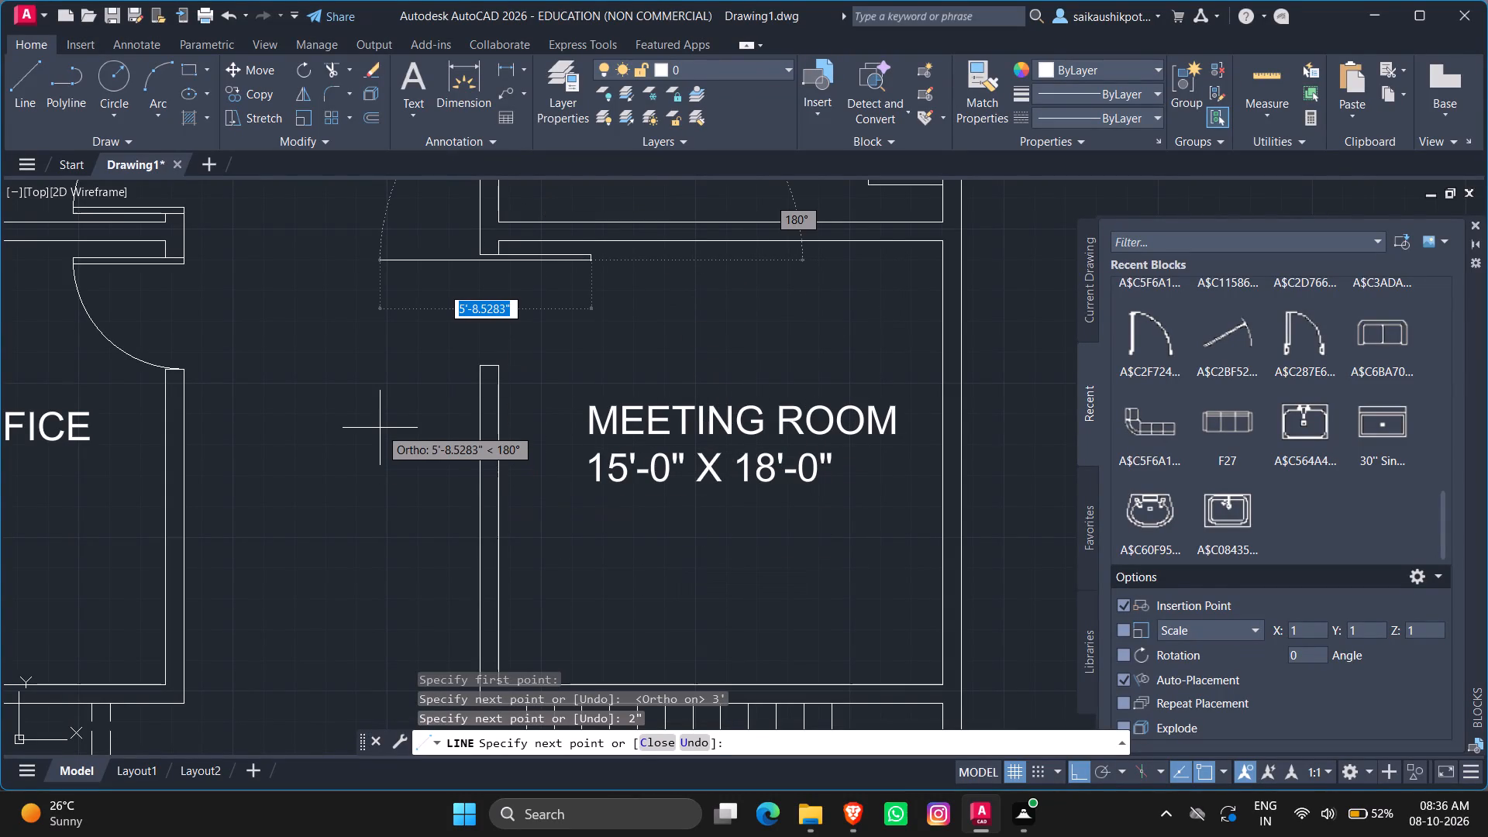
{"action": "type", "text": "3'"}
{"action": "key", "text": "Return"}
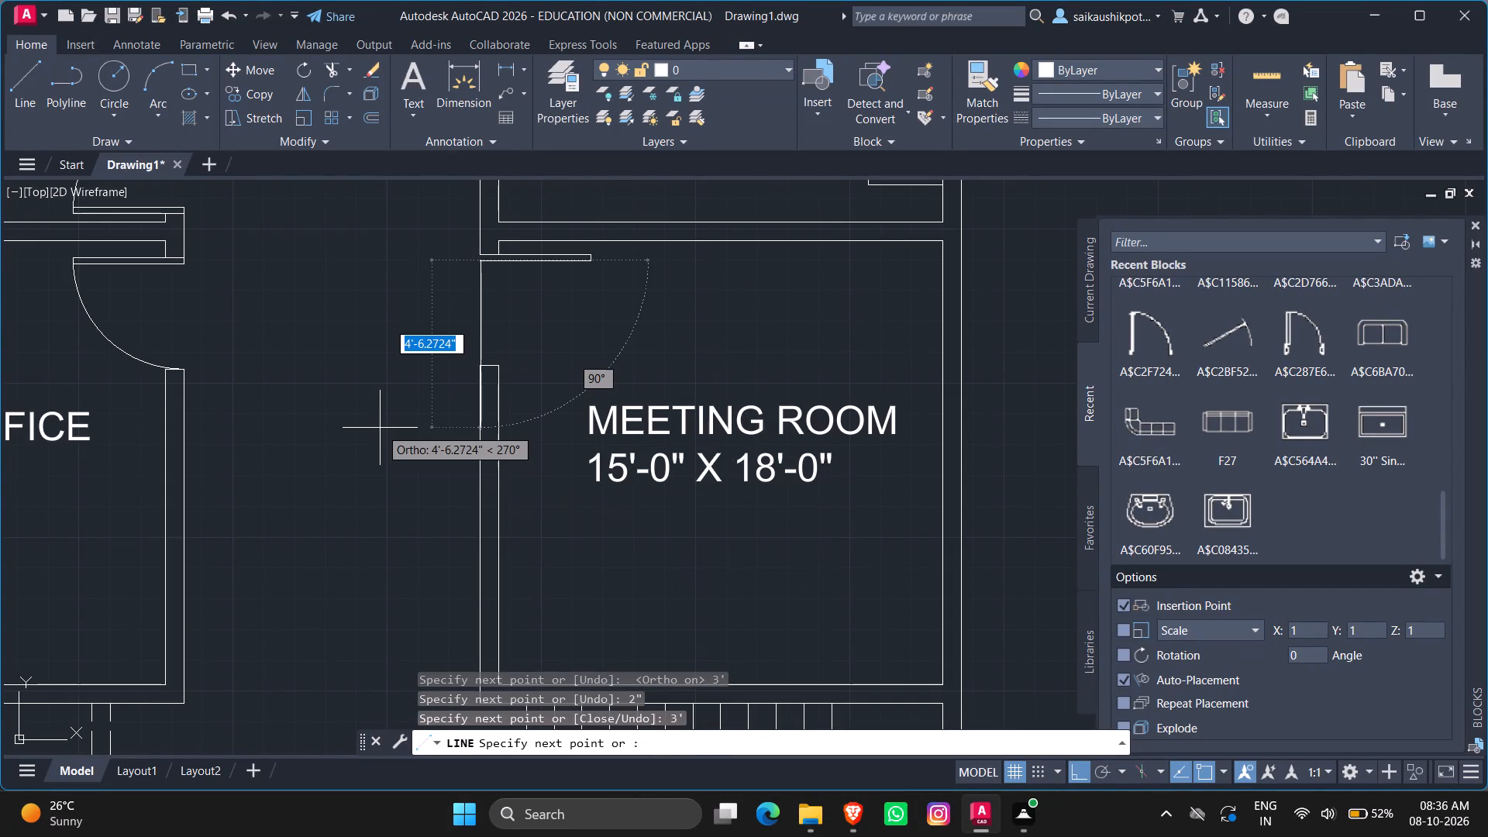
{"action": "scroll", "coordinate": [413, 295], "scroll_direction": "up", "scroll_amount": 2}
{"action": "scroll", "coordinate": [480, 323], "scroll_direction": "down", "scroll_amount": 3}
{"action": "scroll", "coordinate": [471, 307], "scroll_direction": "up", "scroll_amount": 3}
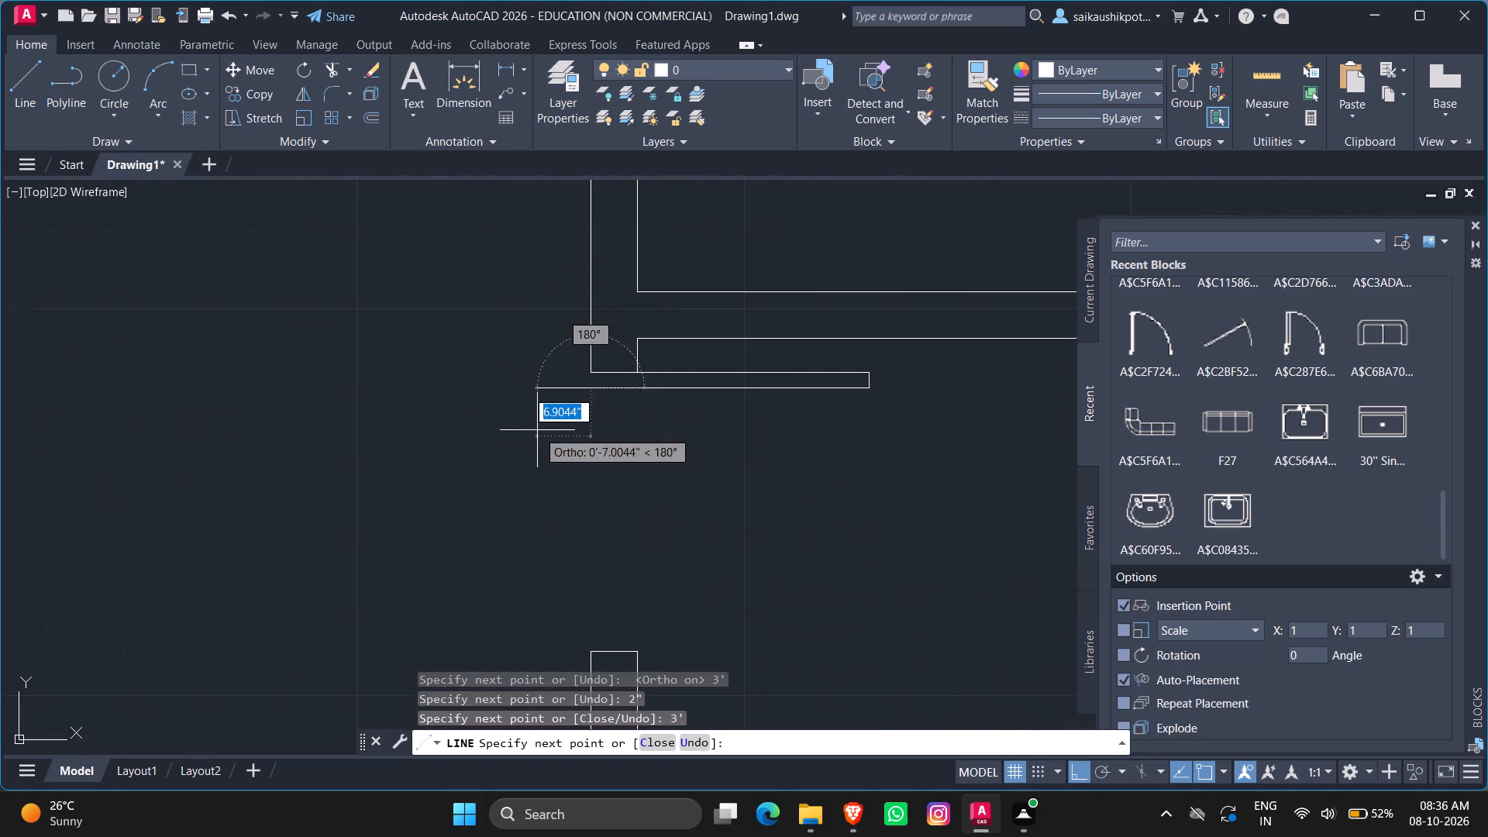
{"action": "left_click", "coordinate": [595, 368]}
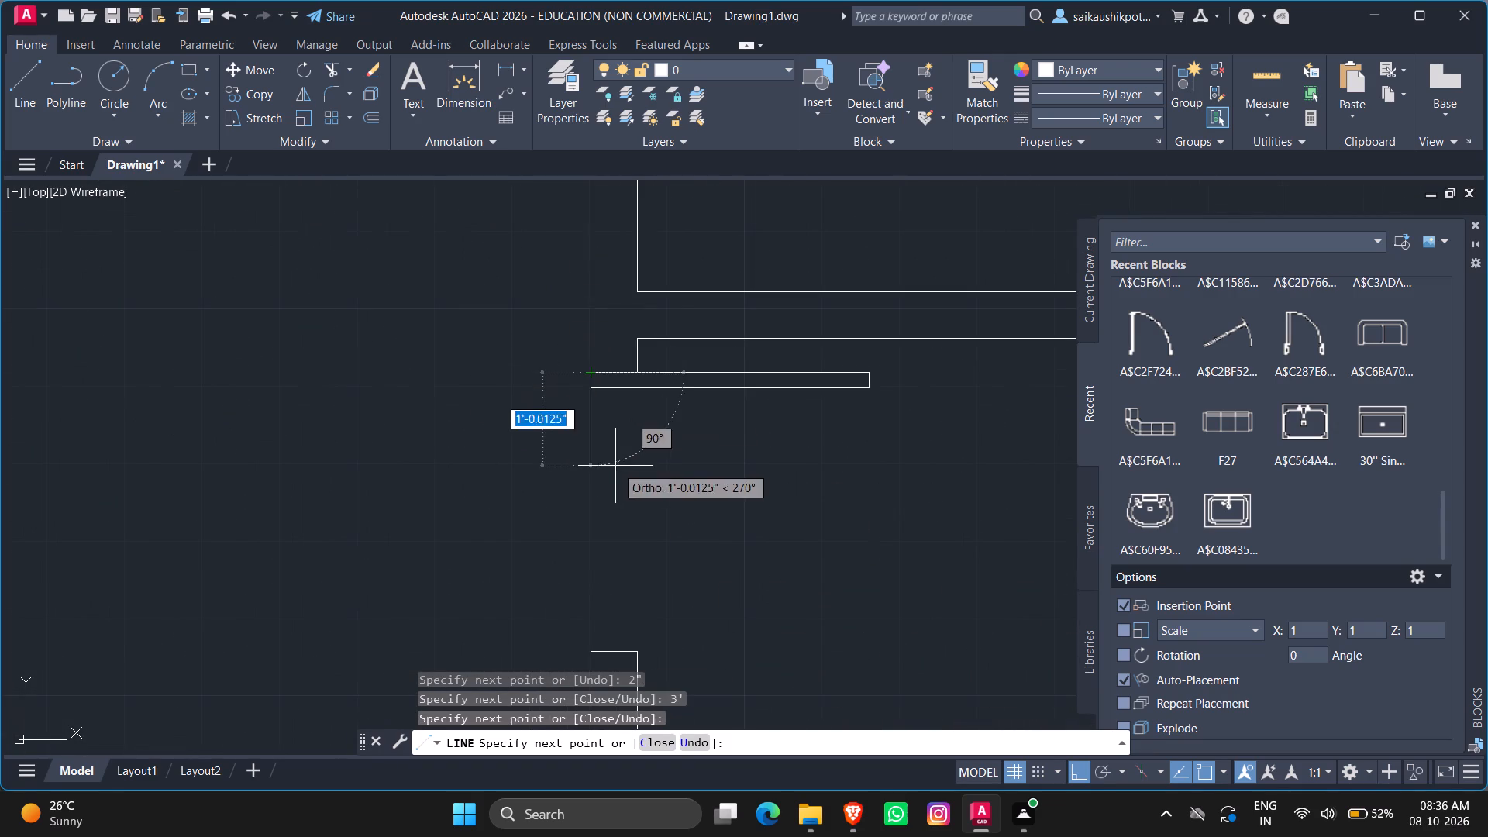
{"action": "key", "text": "Escape"}
Draw a three-point arc from the lower jamb of the meeting room's door opening to the free end of the leaf, with Ortho off.
{"action": "left_click", "coordinate": [163, 74]}
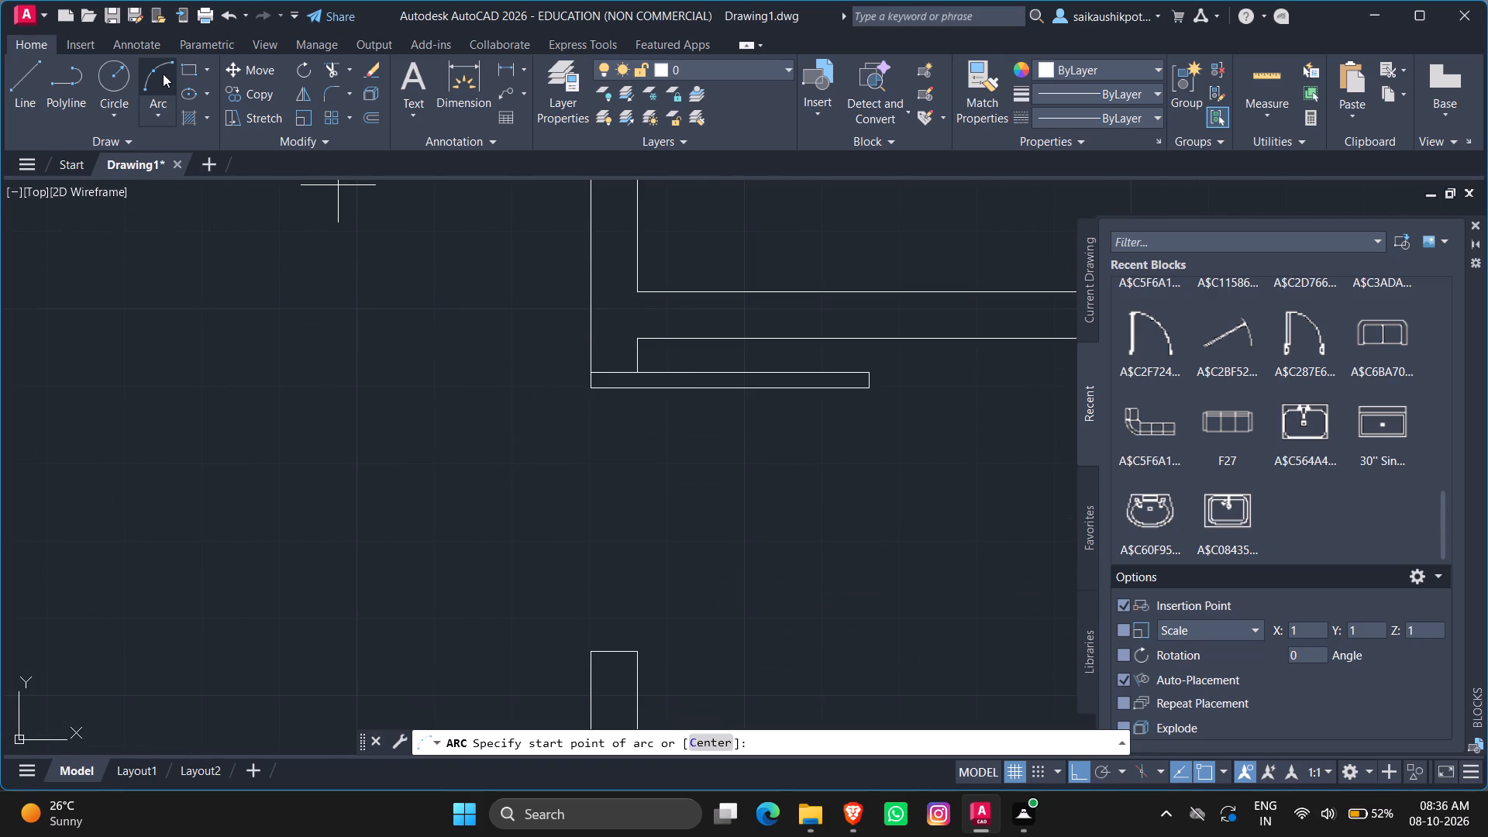
{"action": "key", "text": "F8"}
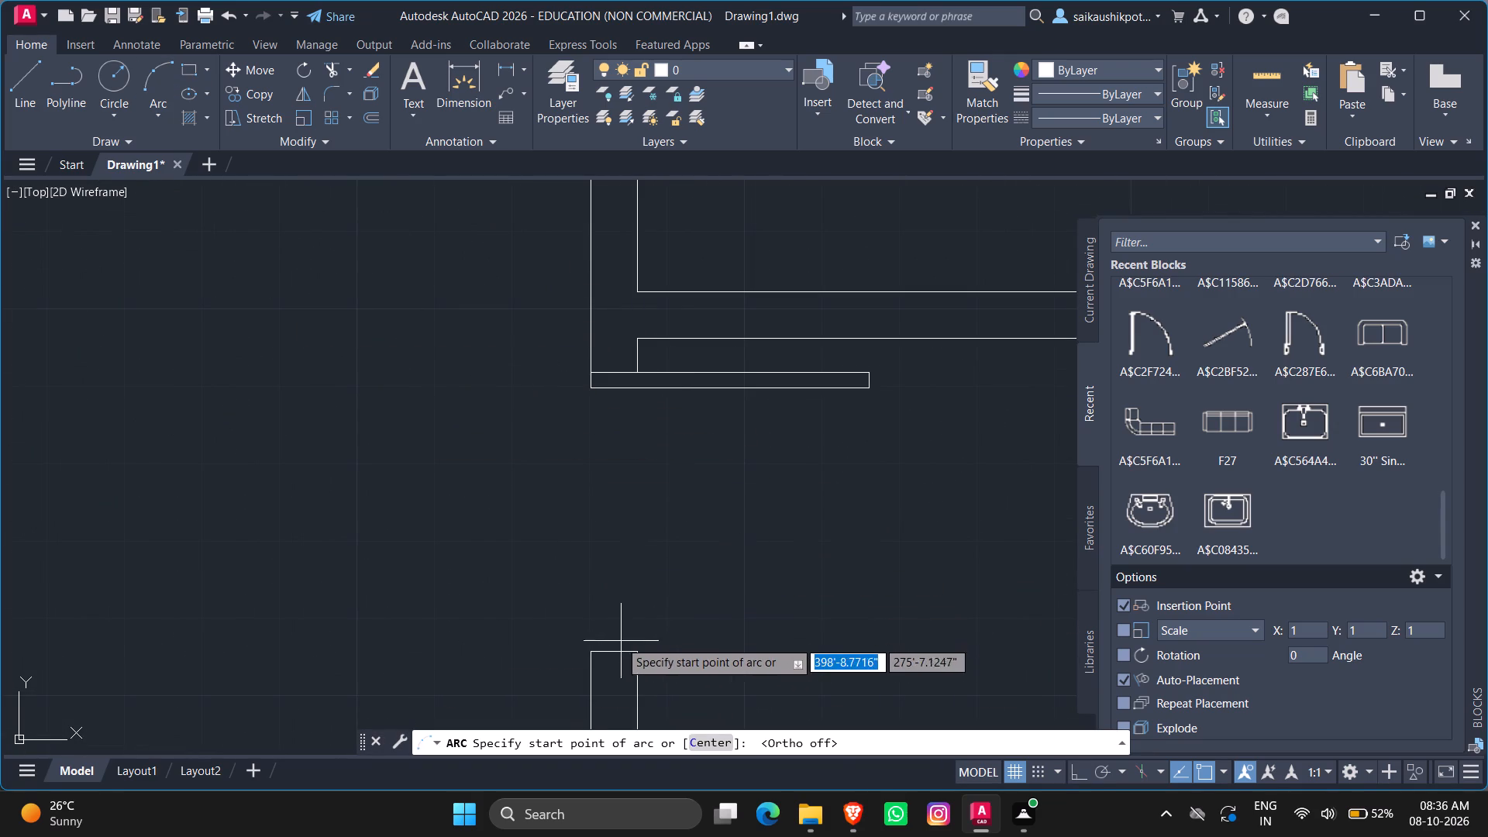
{"action": "left_click", "coordinate": [591, 653]}
{"action": "left_click", "coordinate": [706, 563]}
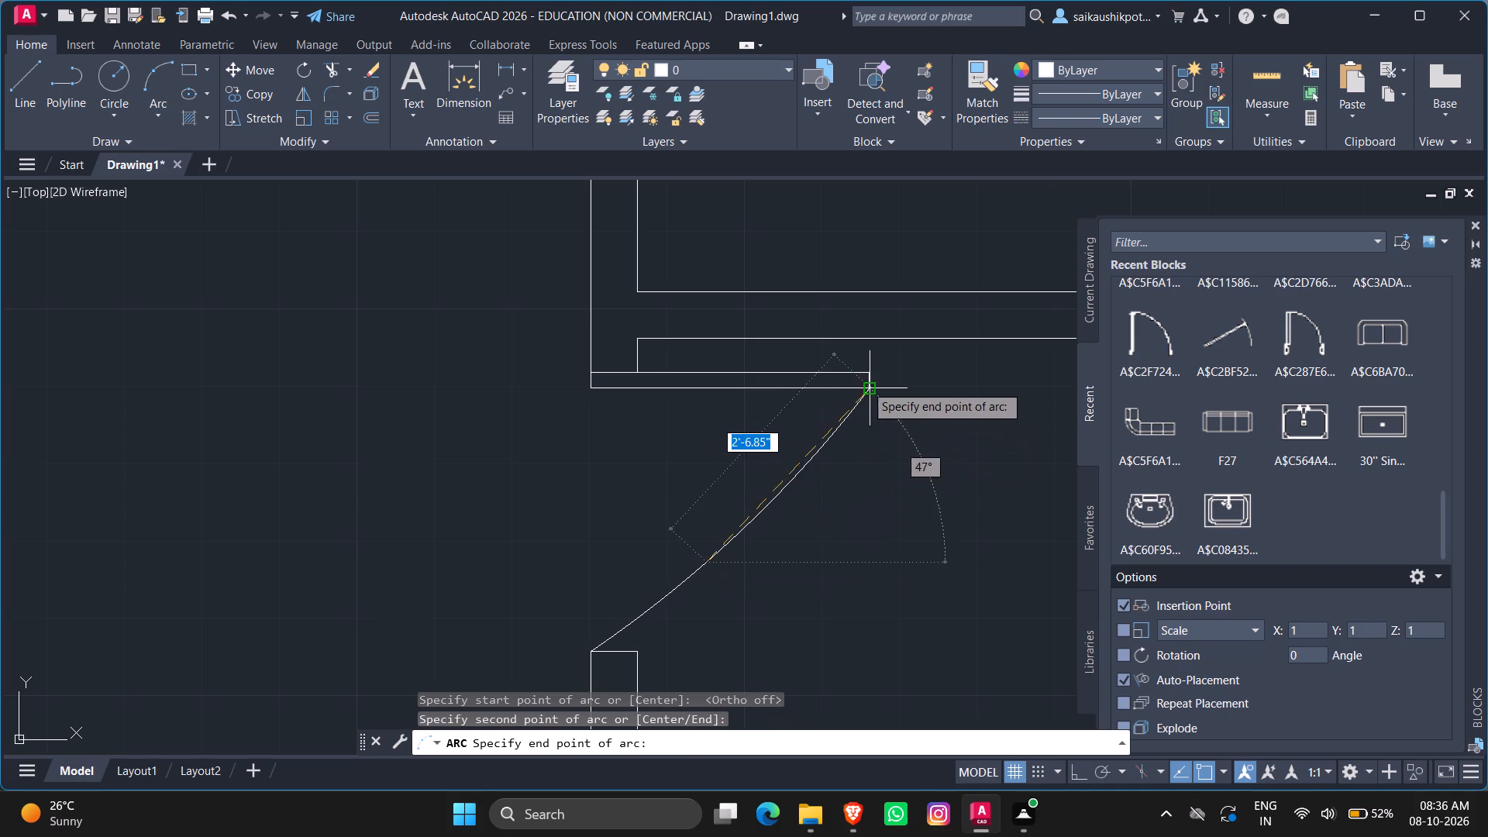
{"action": "left_click", "coordinate": [865, 384]}
Stretch the midpoint of the meeting room door arc outward to form a roughly quarter-circle swing.
{"action": "left_click_drag", "start_coordinate": [845, 526], "coordinate": [826, 514]}
{"action": "left_click", "coordinate": [700, 443]}
{"action": "left_click", "coordinate": [741, 532]}
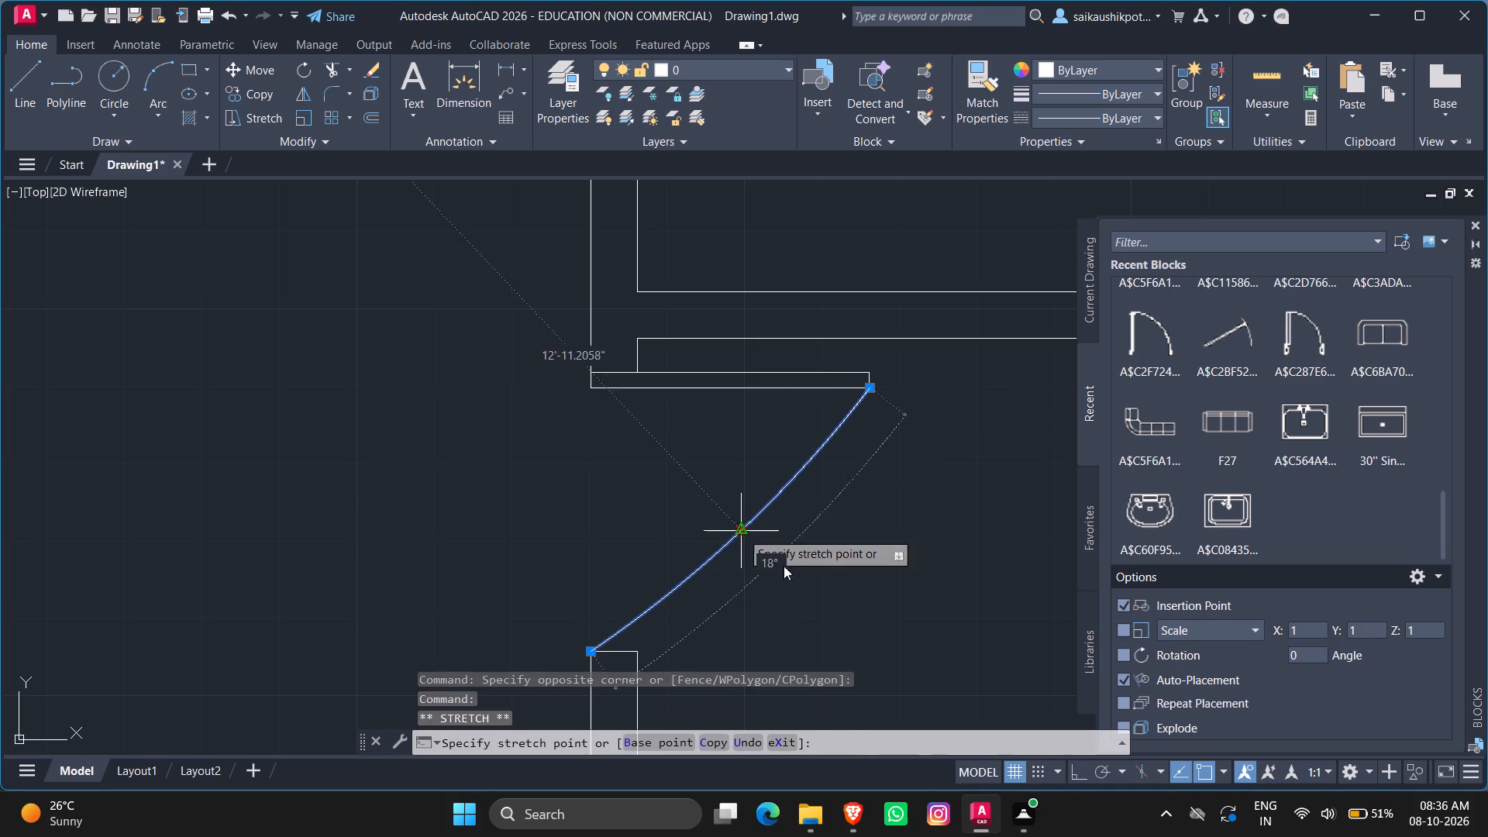
{"action": "scroll", "coordinate": [782, 552], "scroll_direction": "up", "scroll_amount": 3}
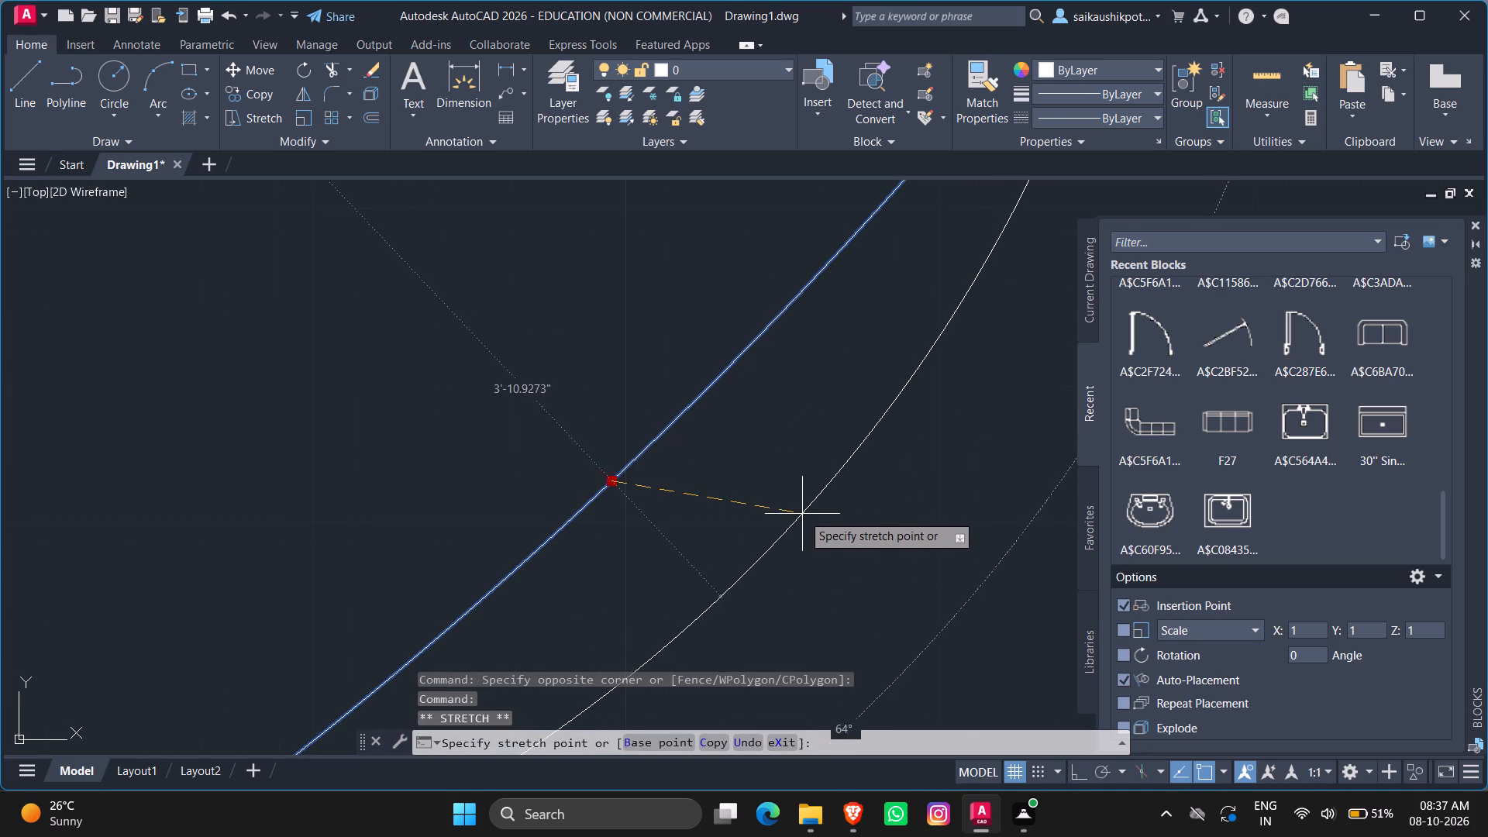
{"action": "scroll", "coordinate": [802, 514], "scroll_direction": "down", "scroll_amount": 4}
{"action": "scroll", "coordinate": [767, 477], "scroll_direction": "up", "scroll_amount": 2}
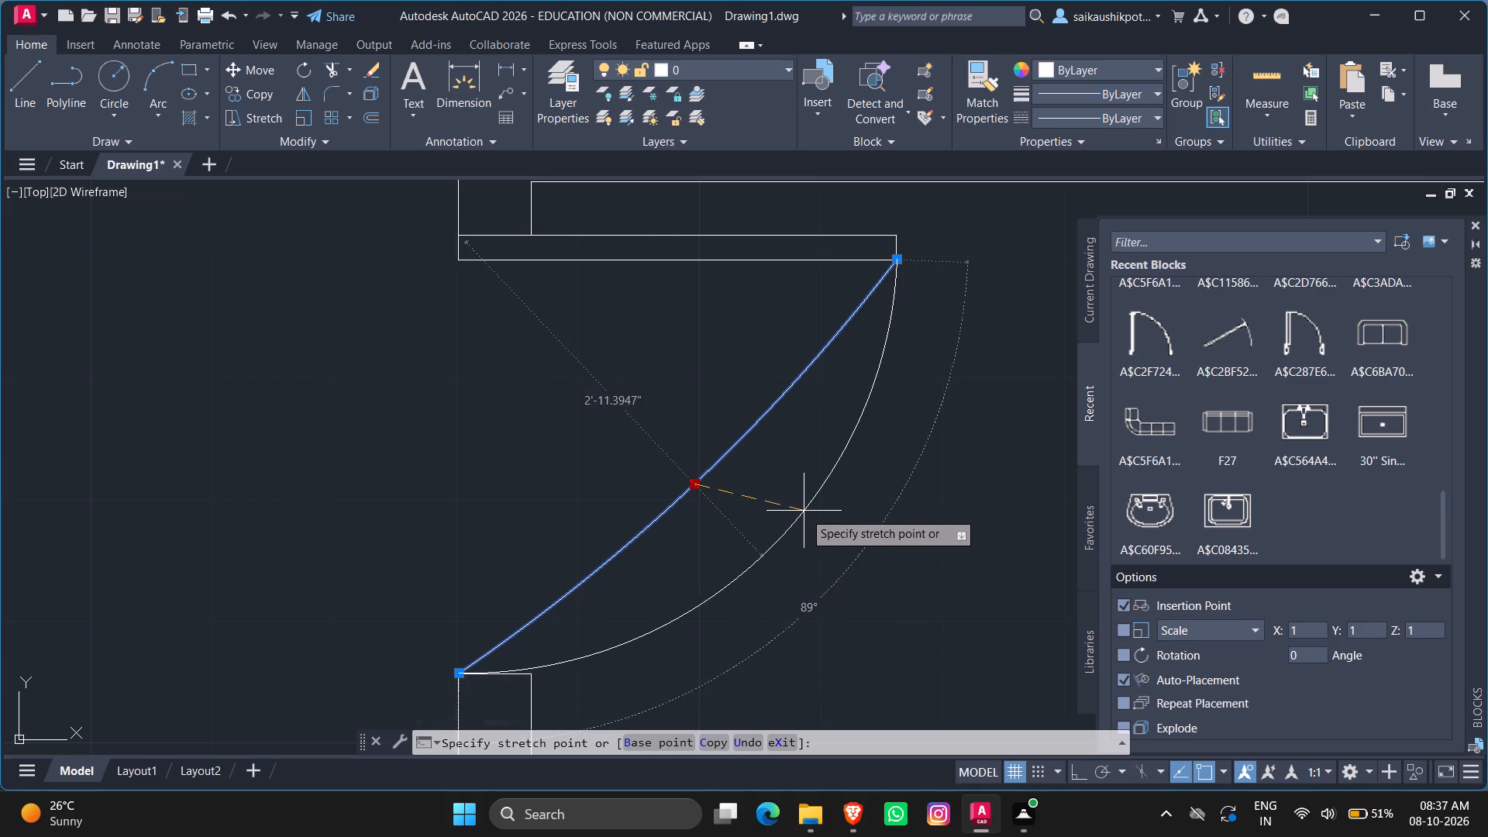
{"action": "left_click", "coordinate": [806, 514]}
{"action": "key", "text": "Escape"}
{"action": "scroll", "coordinate": [805, 536], "scroll_direction": "down", "scroll_amount": 1}
{"action": "key", "text": "Escape"}
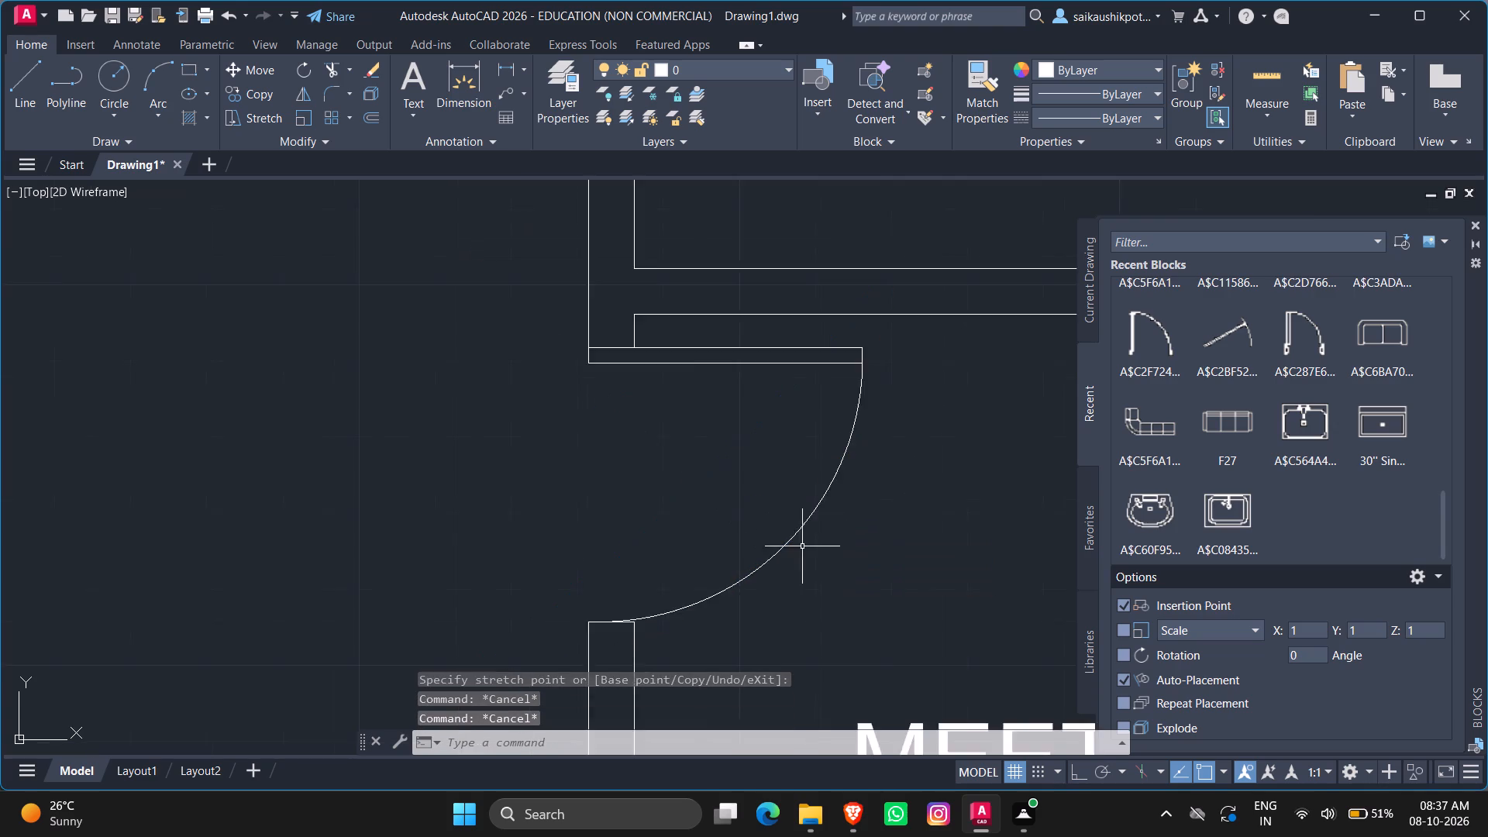
Review the whole floor plan, checking its doors, room labels and furniture.
{"action": "scroll", "coordinate": [801, 547], "scroll_direction": "down", "scroll_amount": 2}
{"action": "scroll", "coordinate": [367, 484], "scroll_direction": "down", "scroll_amount": 3}
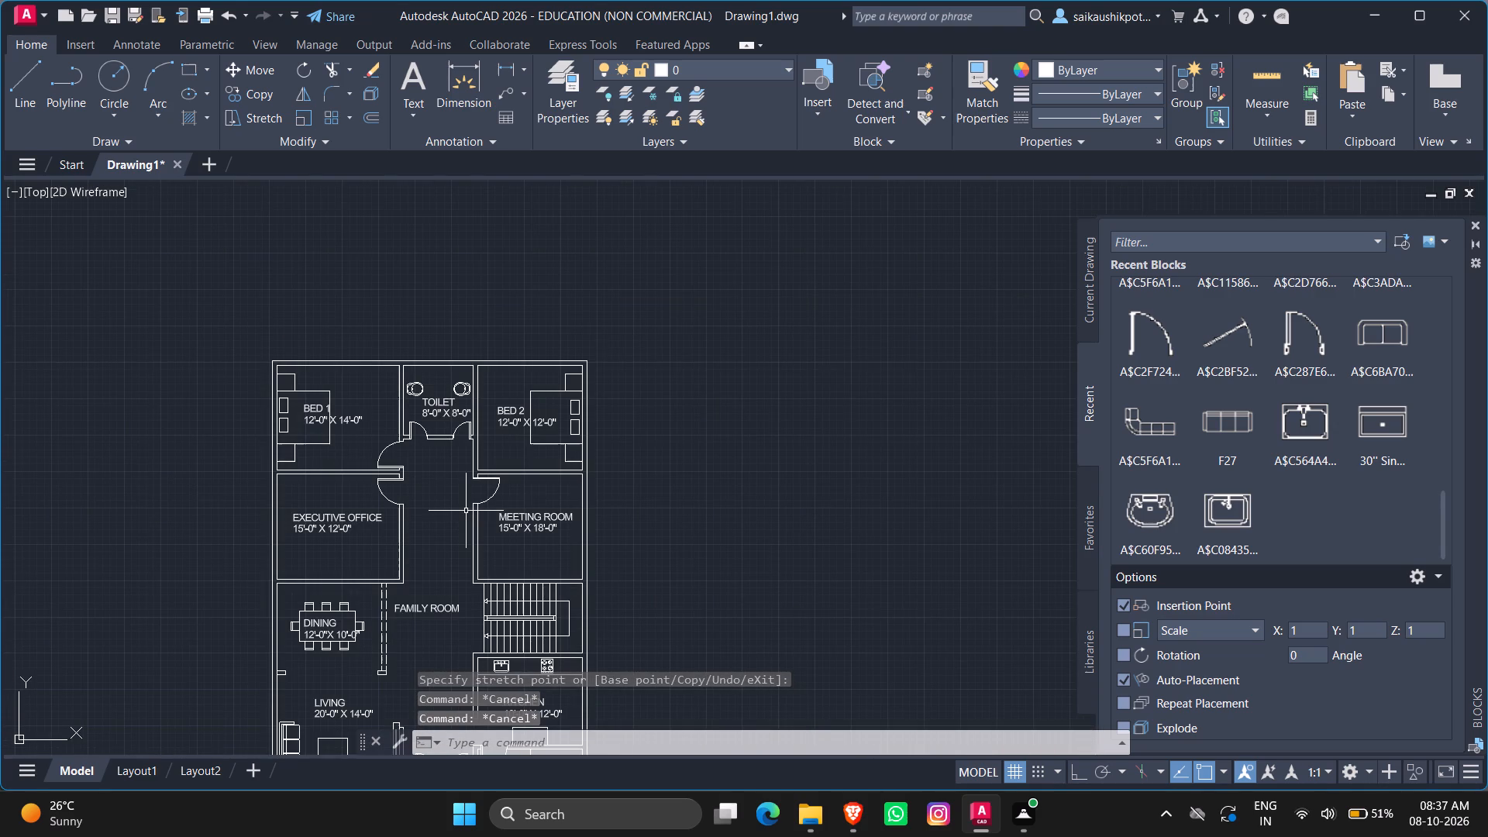
{"action": "scroll", "coordinate": [507, 476], "scroll_direction": "down", "scroll_amount": 1}
{"action": "scroll", "coordinate": [501, 555], "scroll_direction": "down", "scroll_amount": 1}
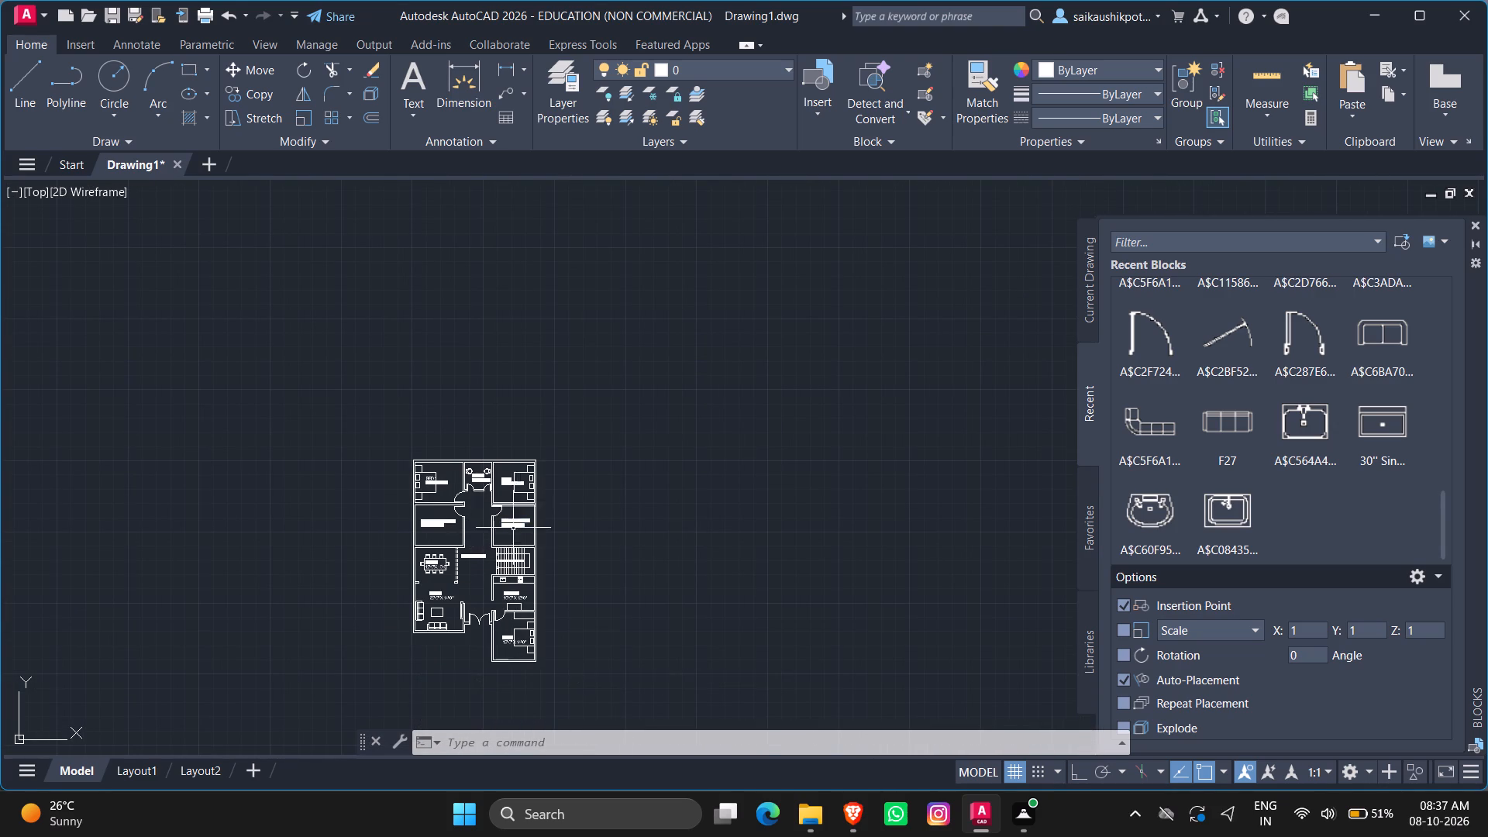
{"action": "scroll", "coordinate": [499, 571], "scroll_direction": "up", "scroll_amount": 1}
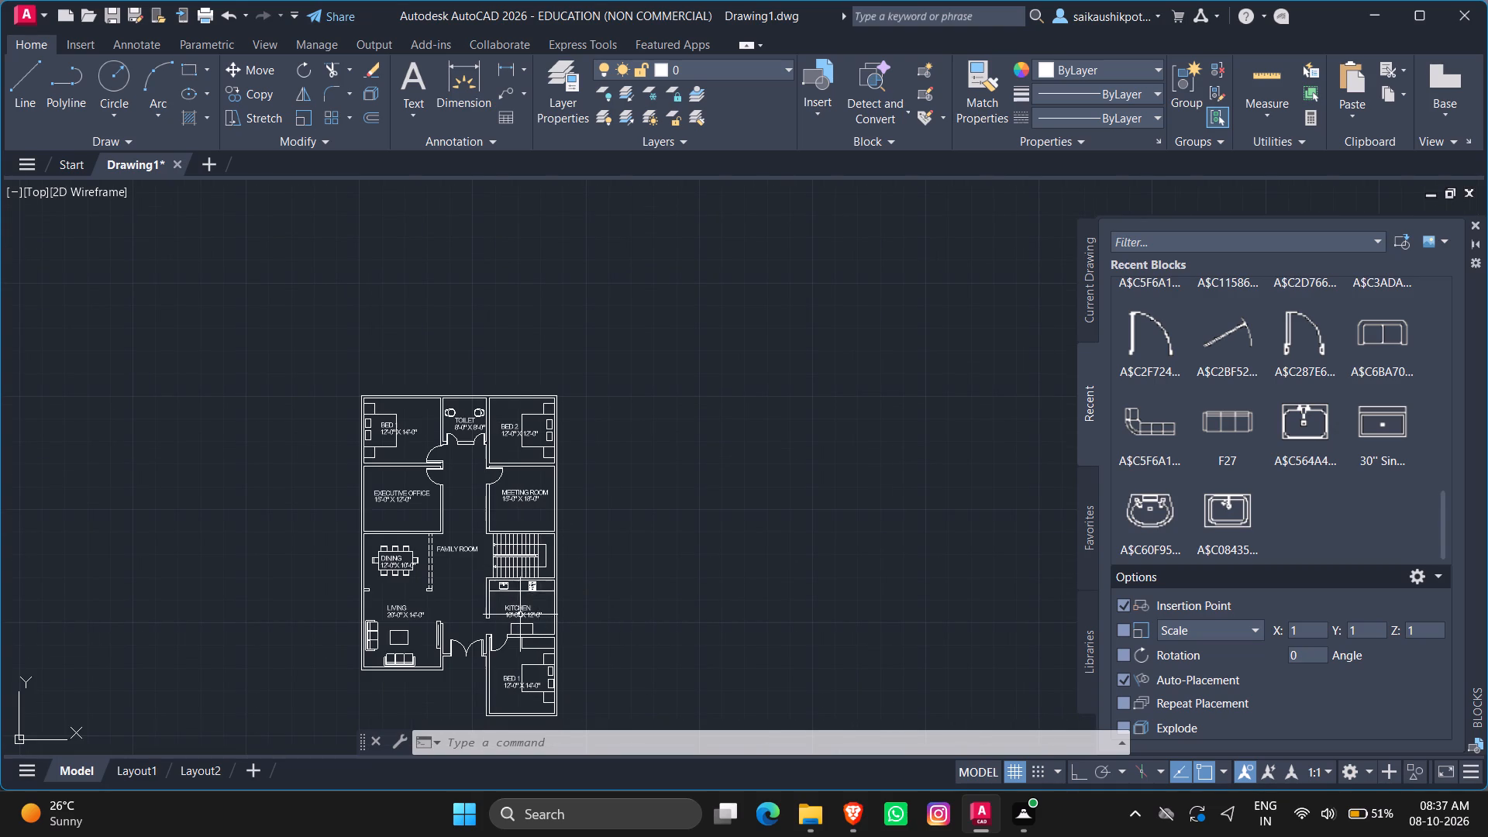
{"action": "scroll", "coordinate": [511, 577], "scroll_direction": "up", "scroll_amount": 2}
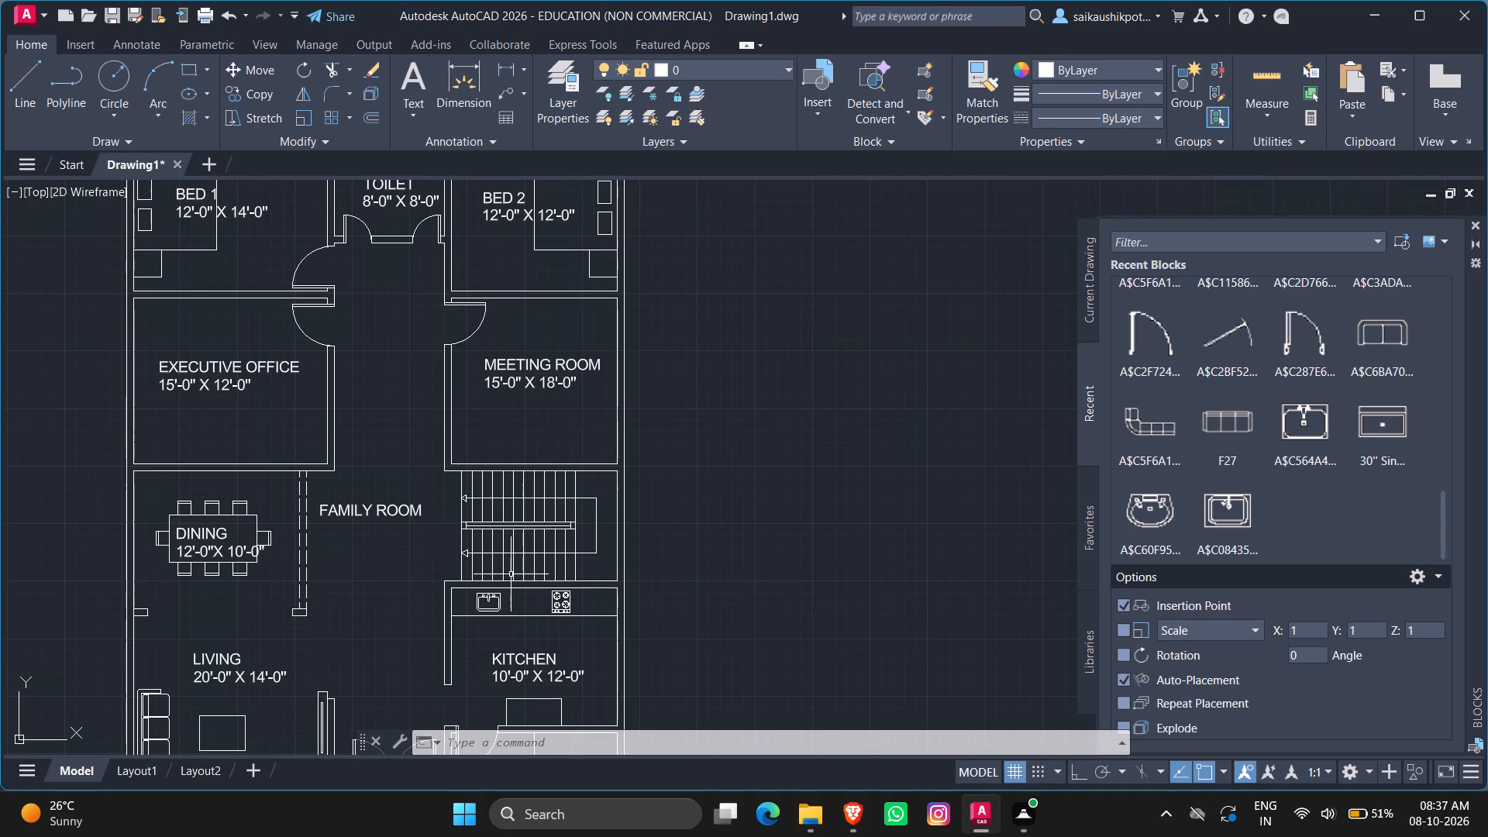
{"action": "scroll", "coordinate": [511, 574], "scroll_direction": "down", "scroll_amount": 1}
{"action": "scroll", "coordinate": [443, 489], "scroll_direction": "down", "scroll_amount": 2}
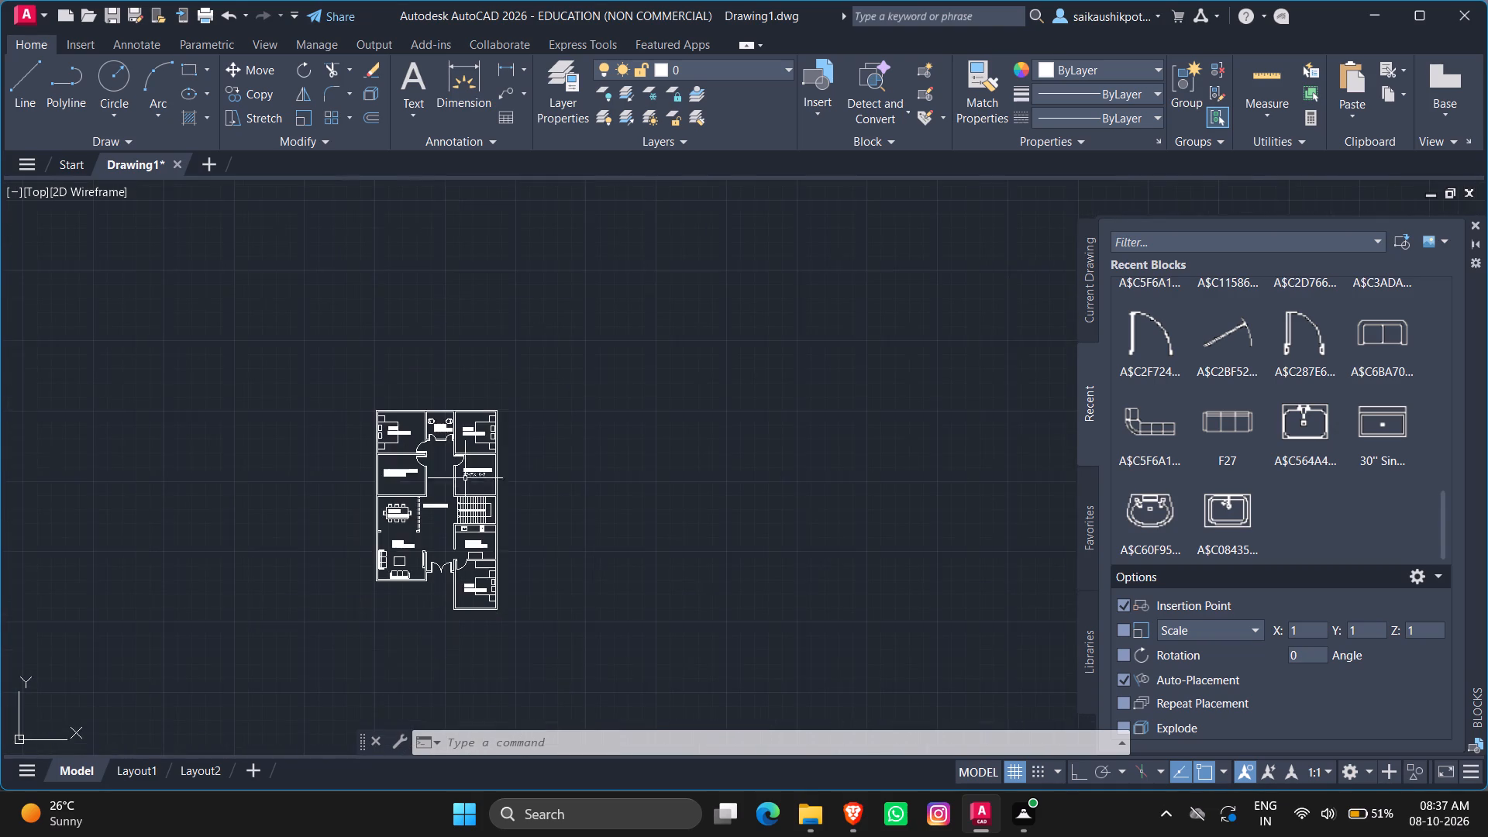
{"action": "scroll", "coordinate": [557, 439], "scroll_direction": "up", "scroll_amount": 2}
{"action": "scroll", "coordinate": [491, 514], "scroll_direction": "down", "scroll_amount": 1}
{"action": "middle_click", "coordinate": [491, 514]}
{"action": "middle_click_drag", "start_coordinate": [491, 515], "coordinate": [846, 363]}
{"action": "scroll", "coordinate": [625, 409], "scroll_direction": "down", "scroll_amount": 1}
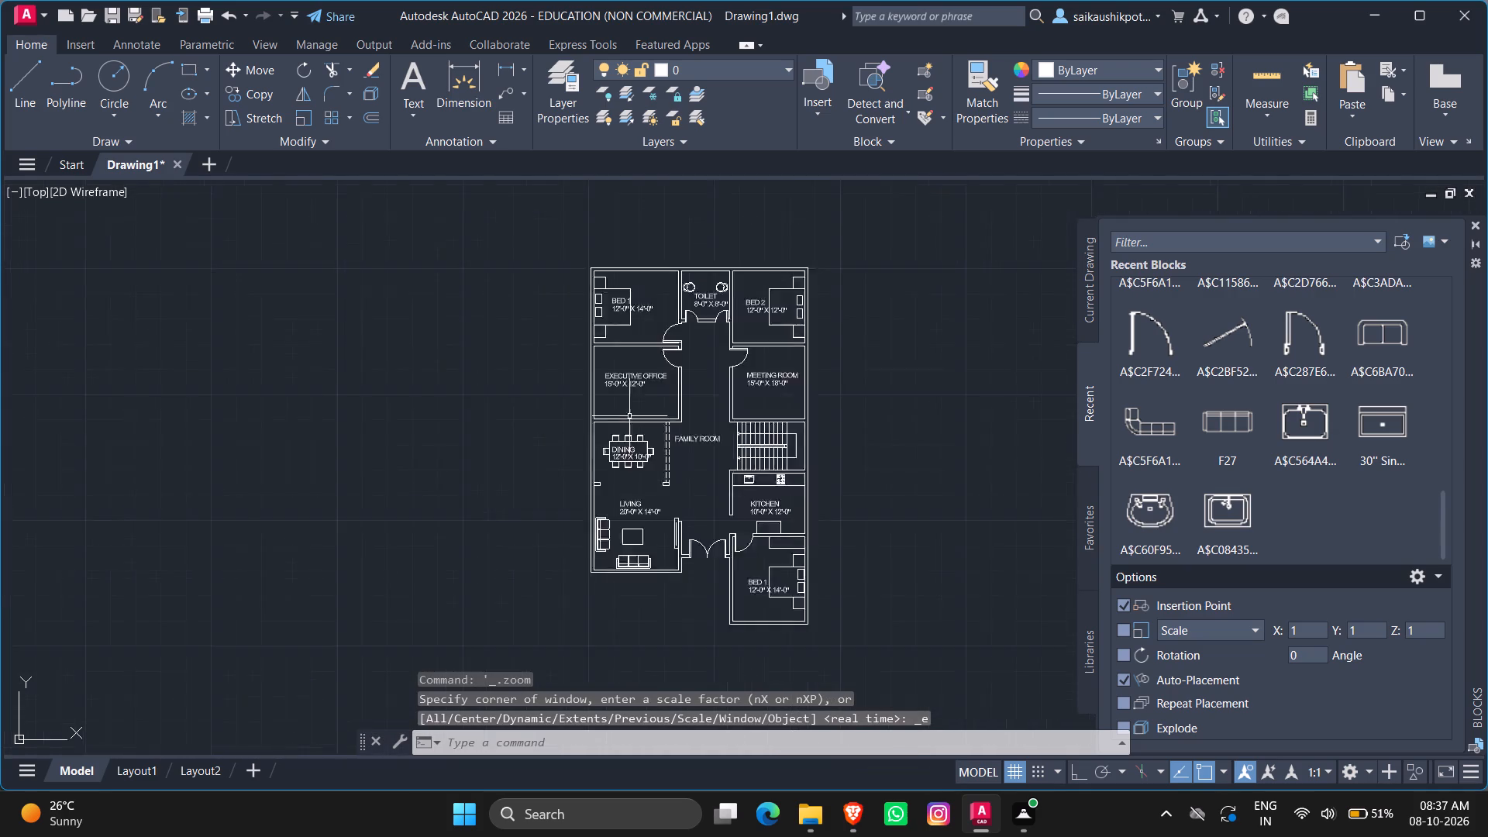
{"action": "scroll", "coordinate": [629, 416], "scroll_direction": "down", "scroll_amount": 1}
Close the Blocks palette and try to change the lineweight of the entire floor plan.
{"action": "left_click", "coordinate": [560, 295]}
{"action": "left_click", "coordinate": [845, 612]}
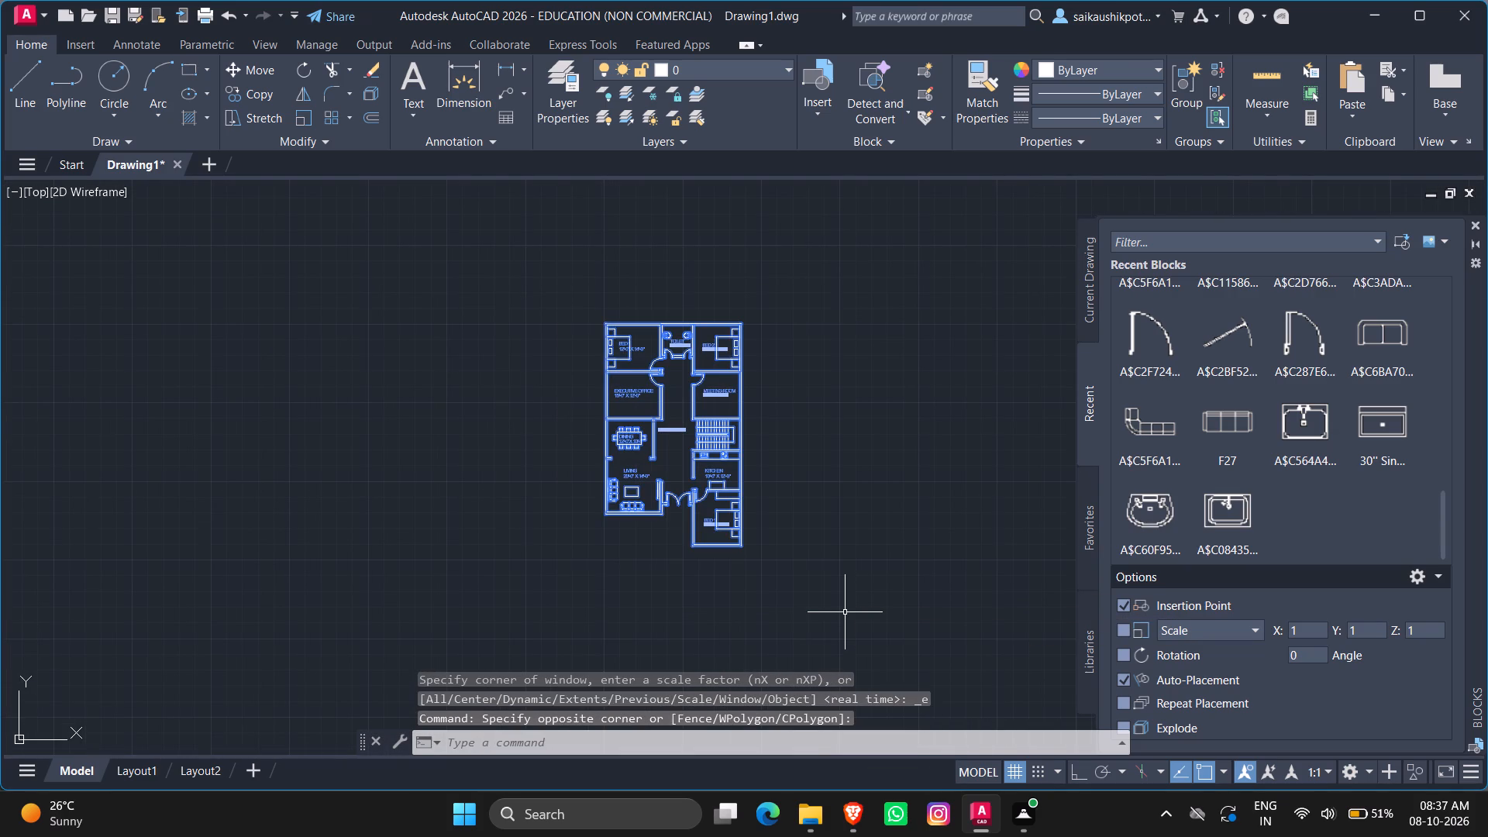
{"action": "left_click", "coordinate": [1475, 223]}
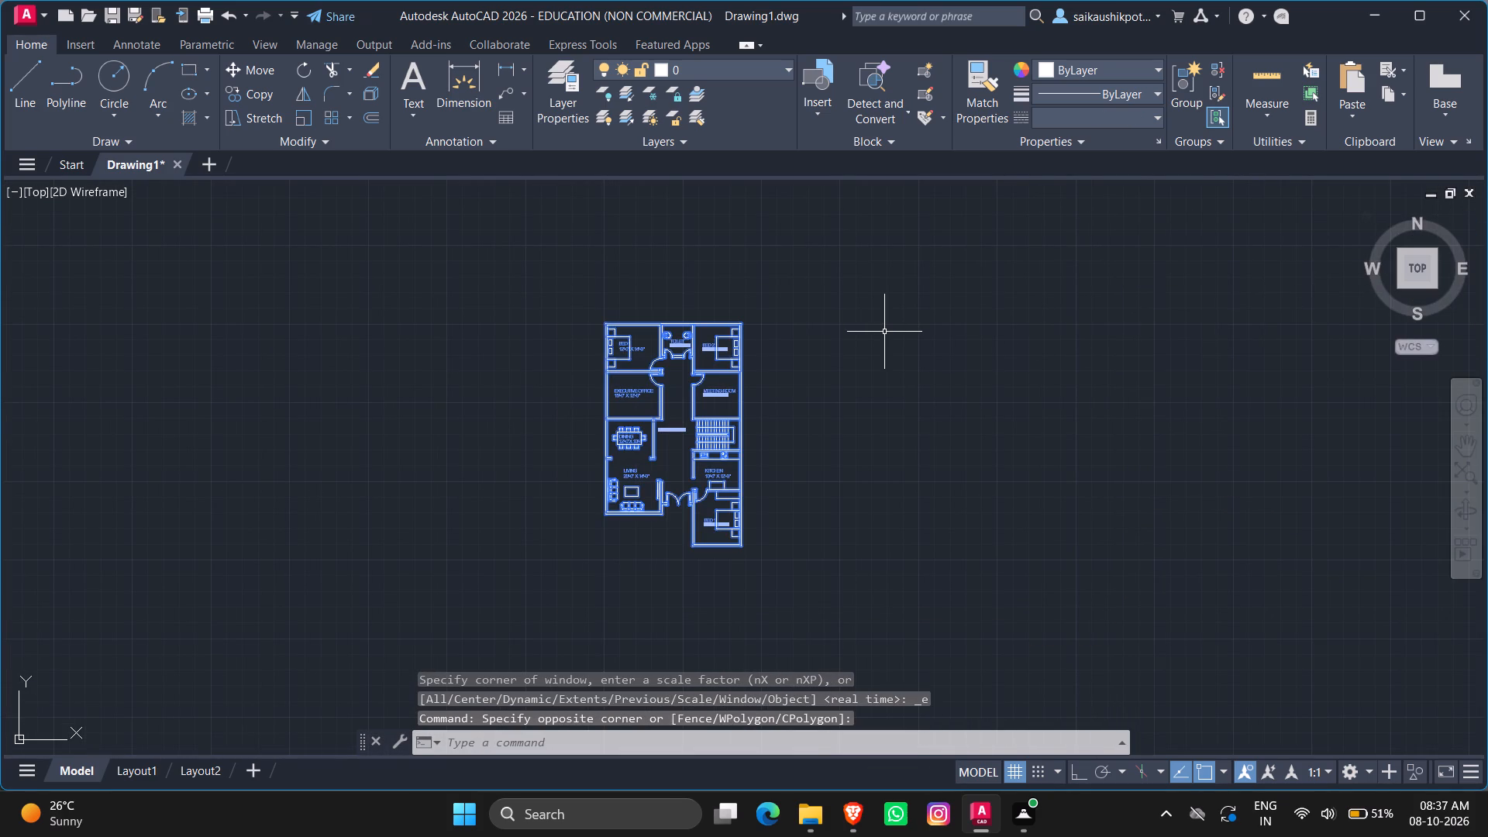
{"action": "left_click", "coordinate": [1092, 94]}
{"action": "left_click", "coordinate": [1098, 270]}
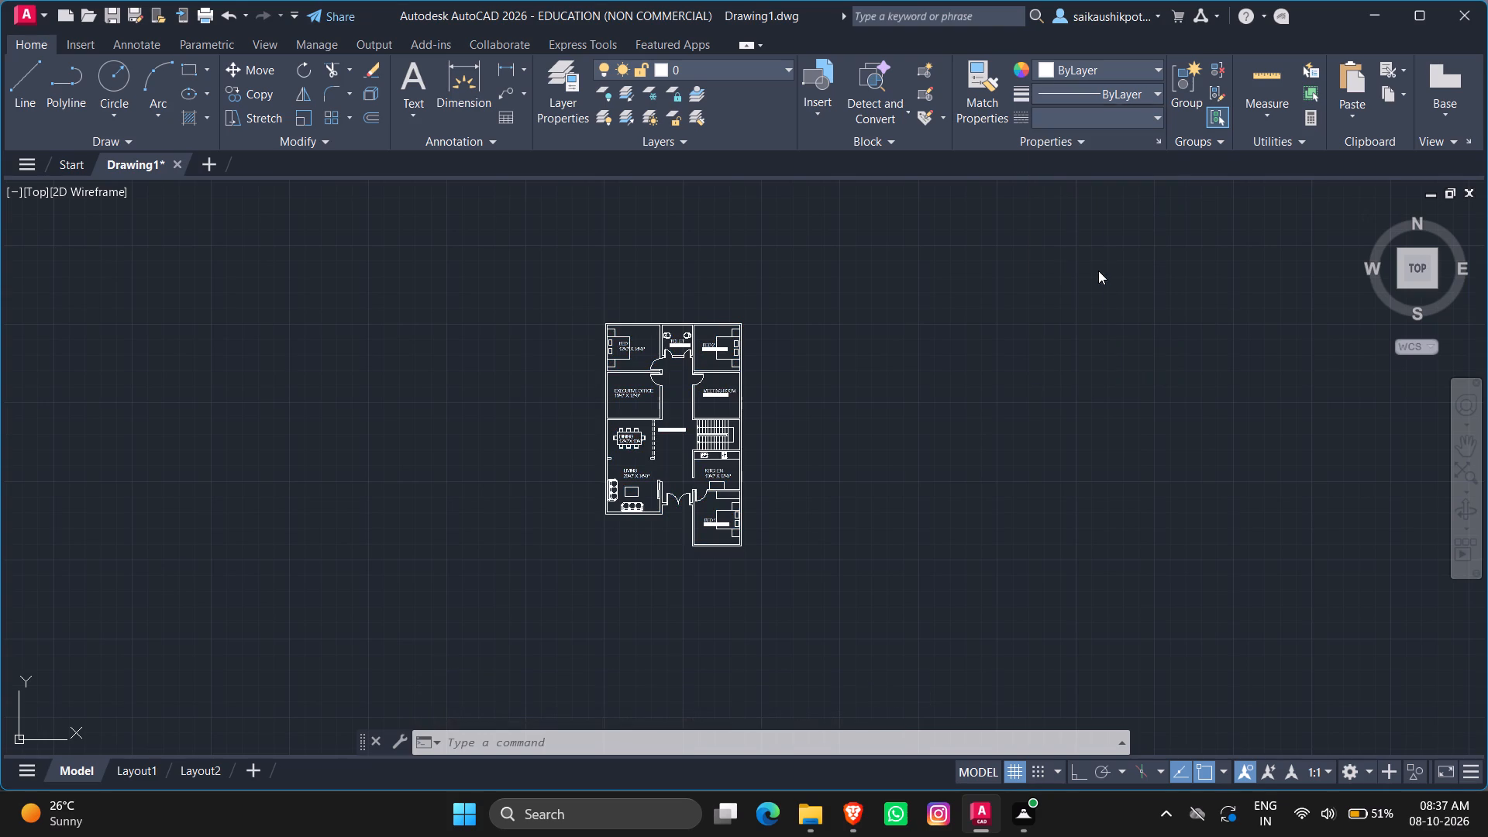
{"action": "key", "text": "Escape"}
{"action": "key", "text": "Escape"}
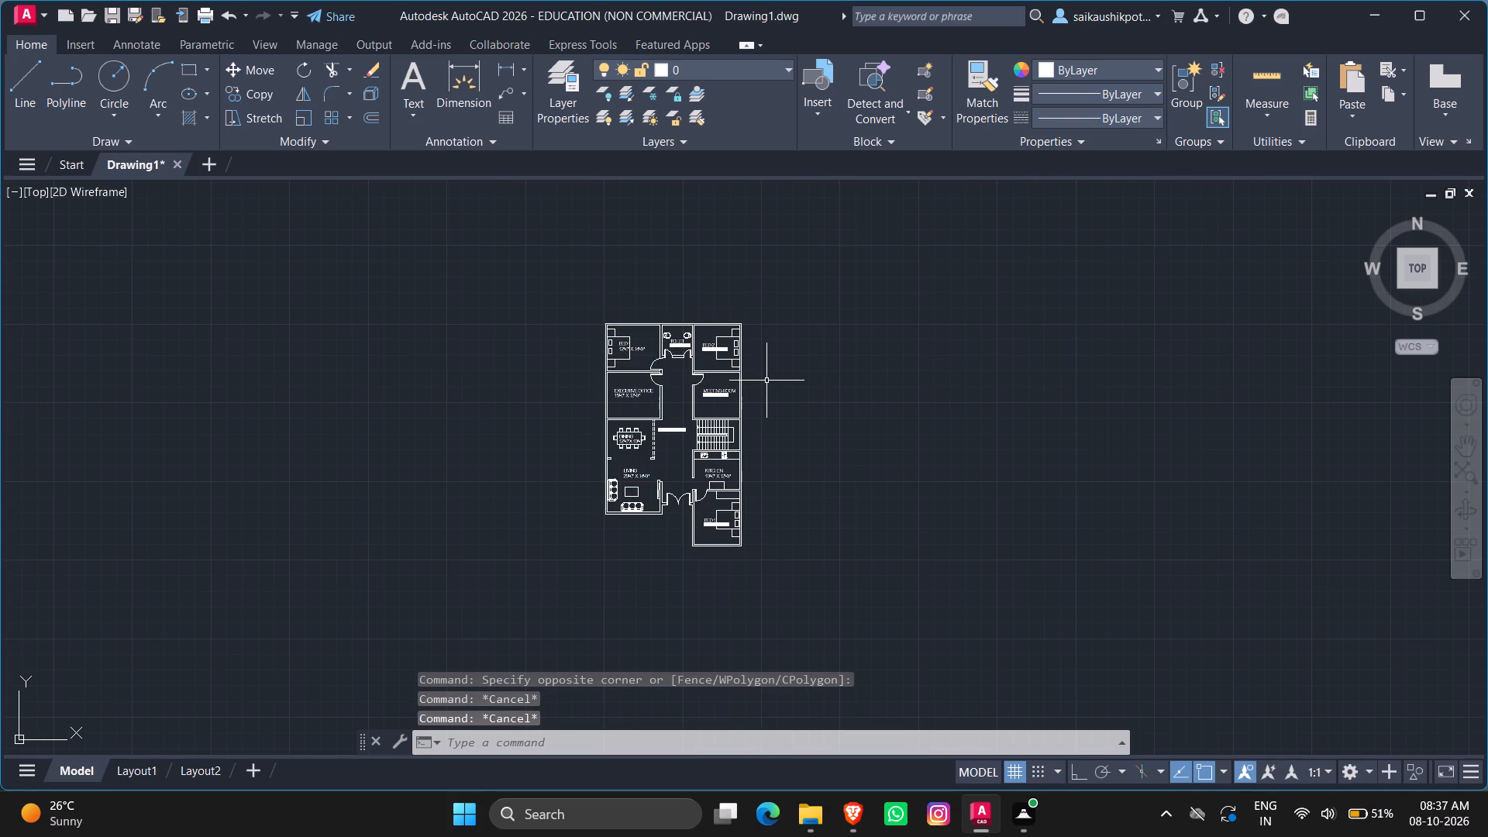
Set up a plot with AutoCAD PDF (High Quality Print).pc3, using a window around the whole floor plan and centering the plot.
{"action": "key", "text": "ctrl+p"}
{"action": "left_click", "coordinate": [559, 254]}
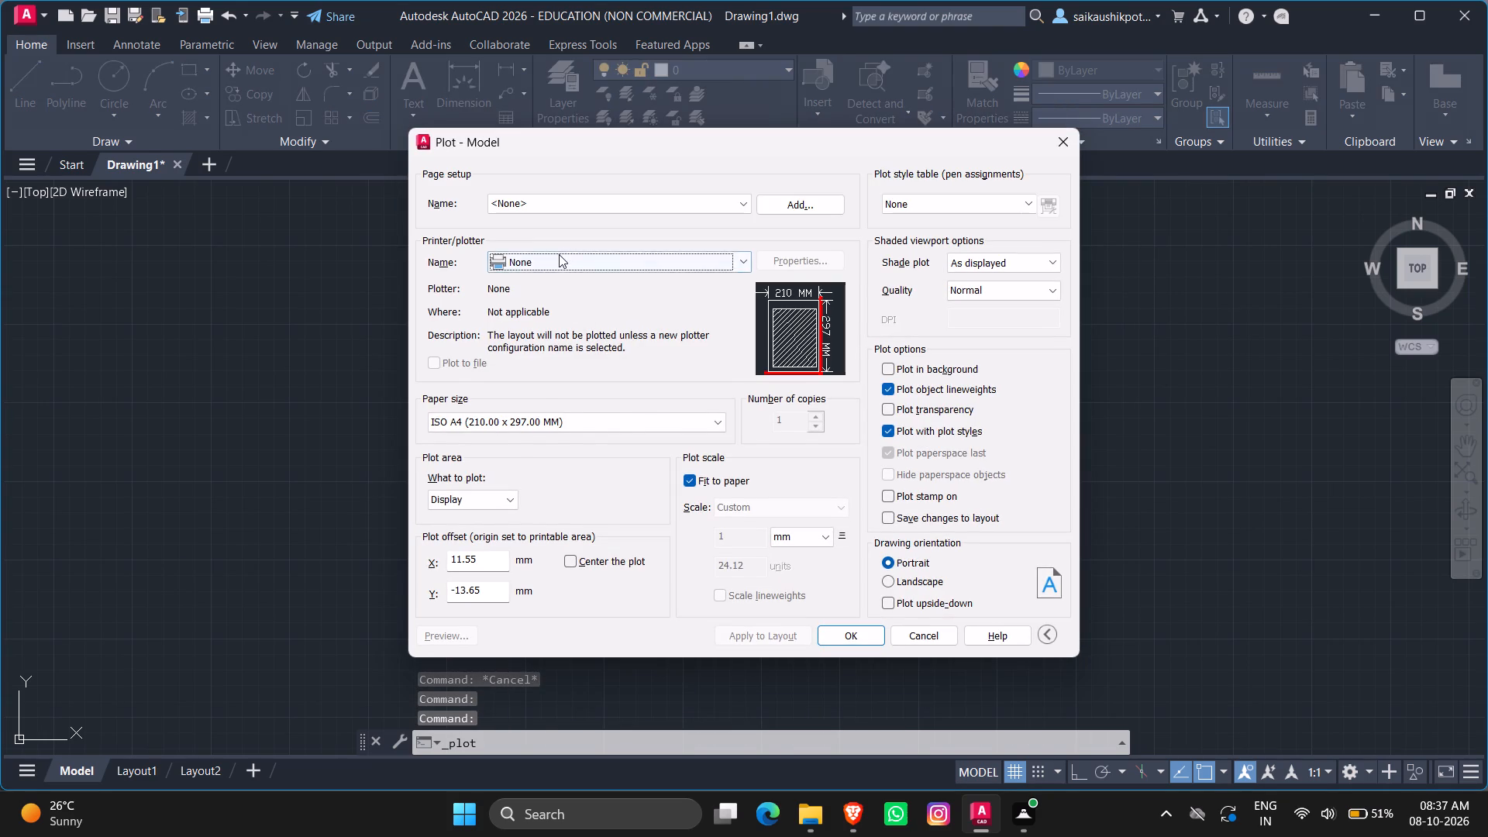
{"action": "left_click", "coordinate": [578, 380]}
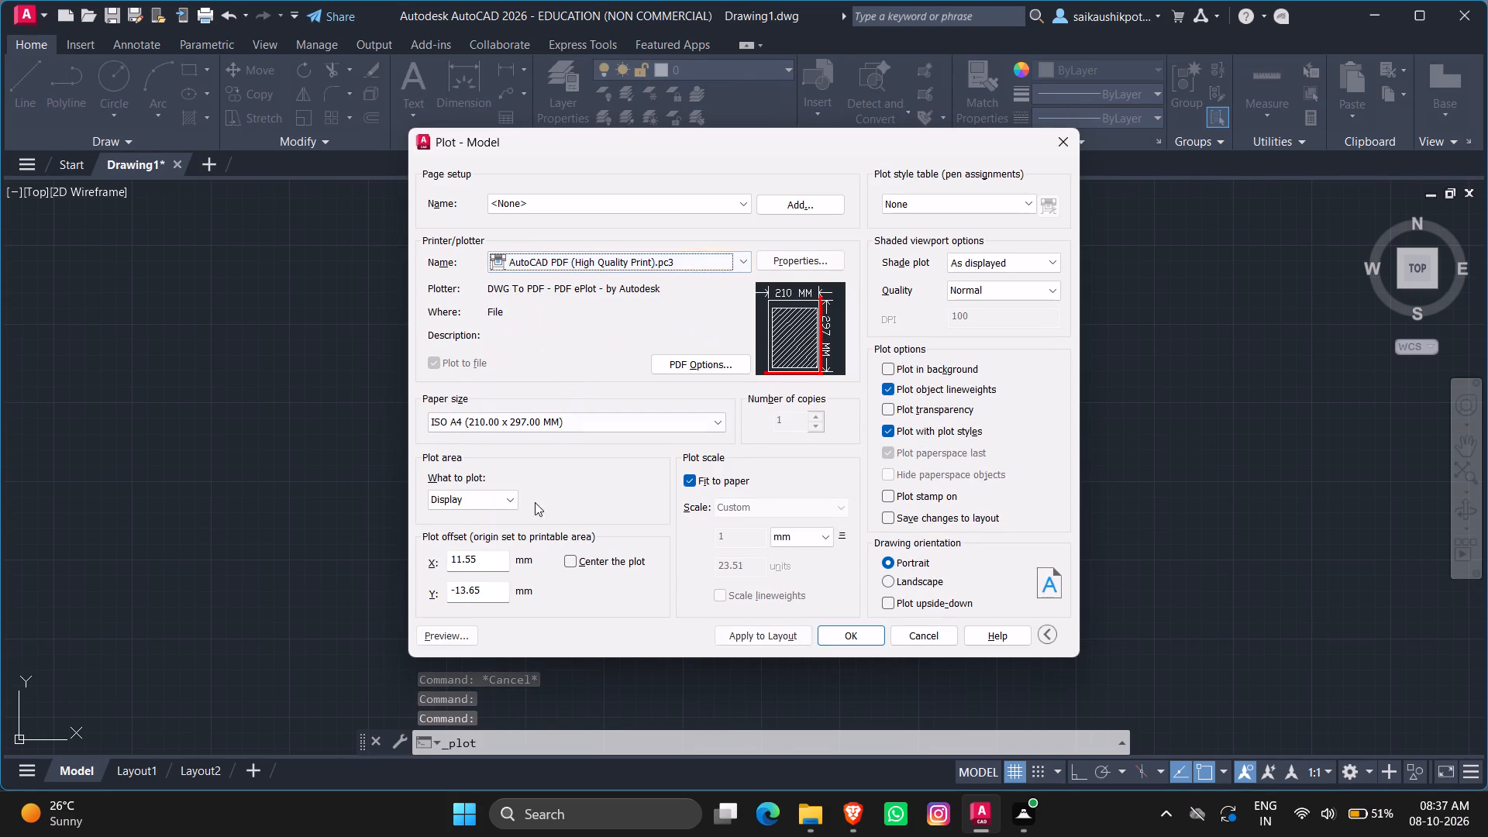
{"action": "left_click", "coordinate": [464, 496]}
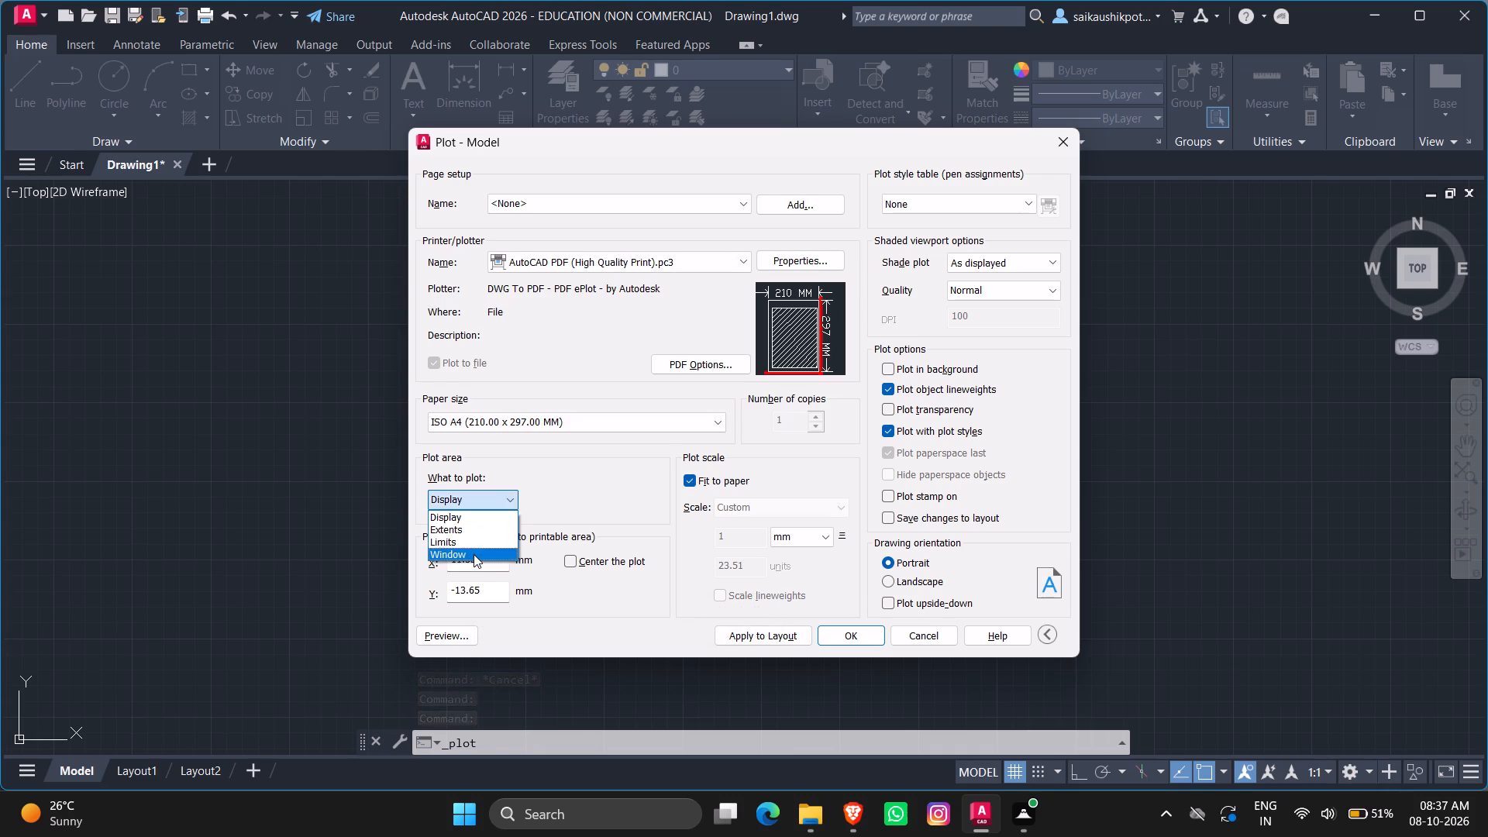
{"action": "left_click", "coordinate": [474, 554]}
{"action": "left_click", "coordinate": [574, 301]}
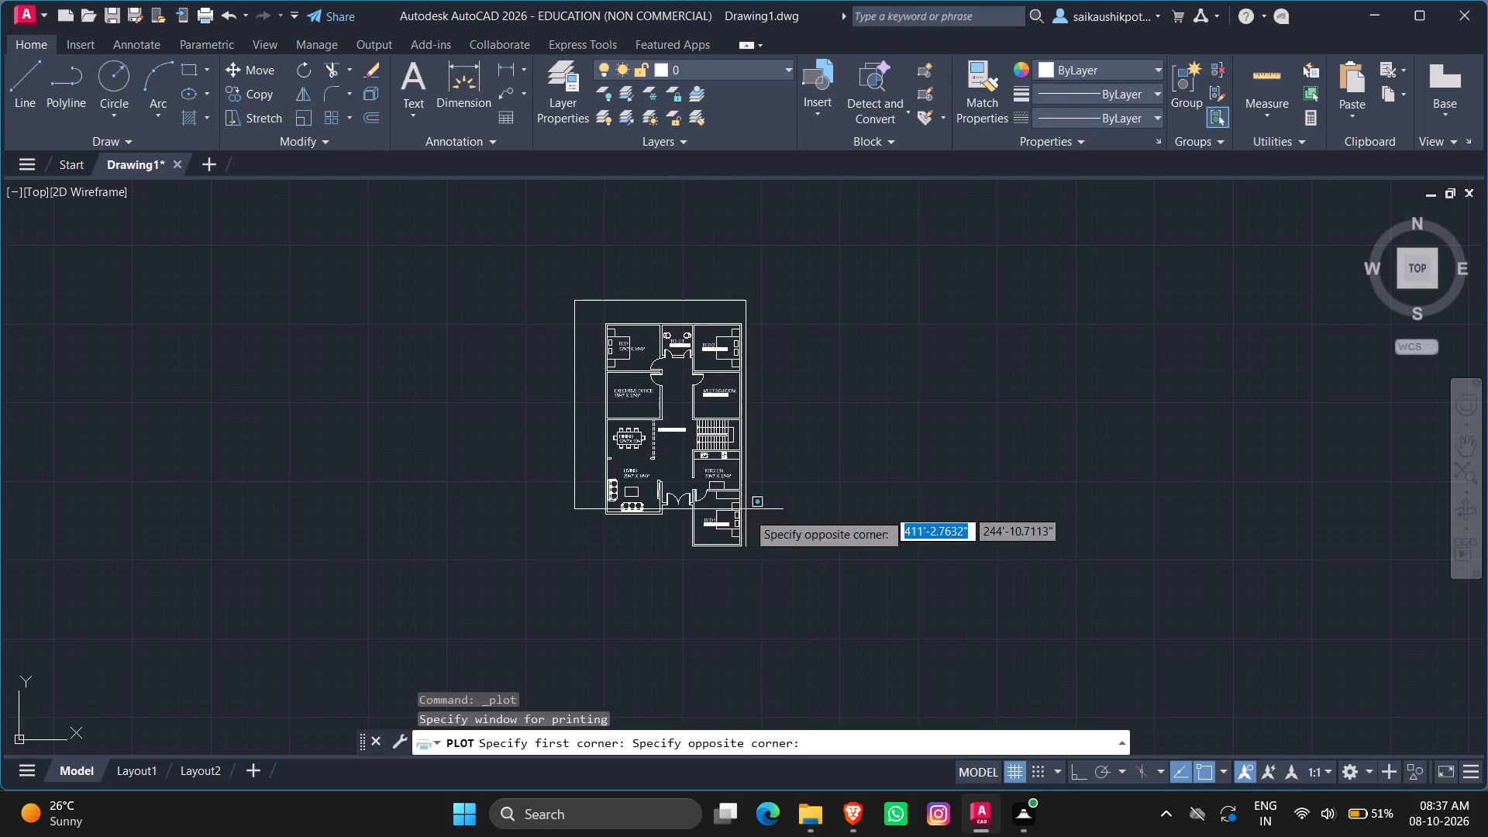
{"action": "left_click", "coordinate": [774, 594]}
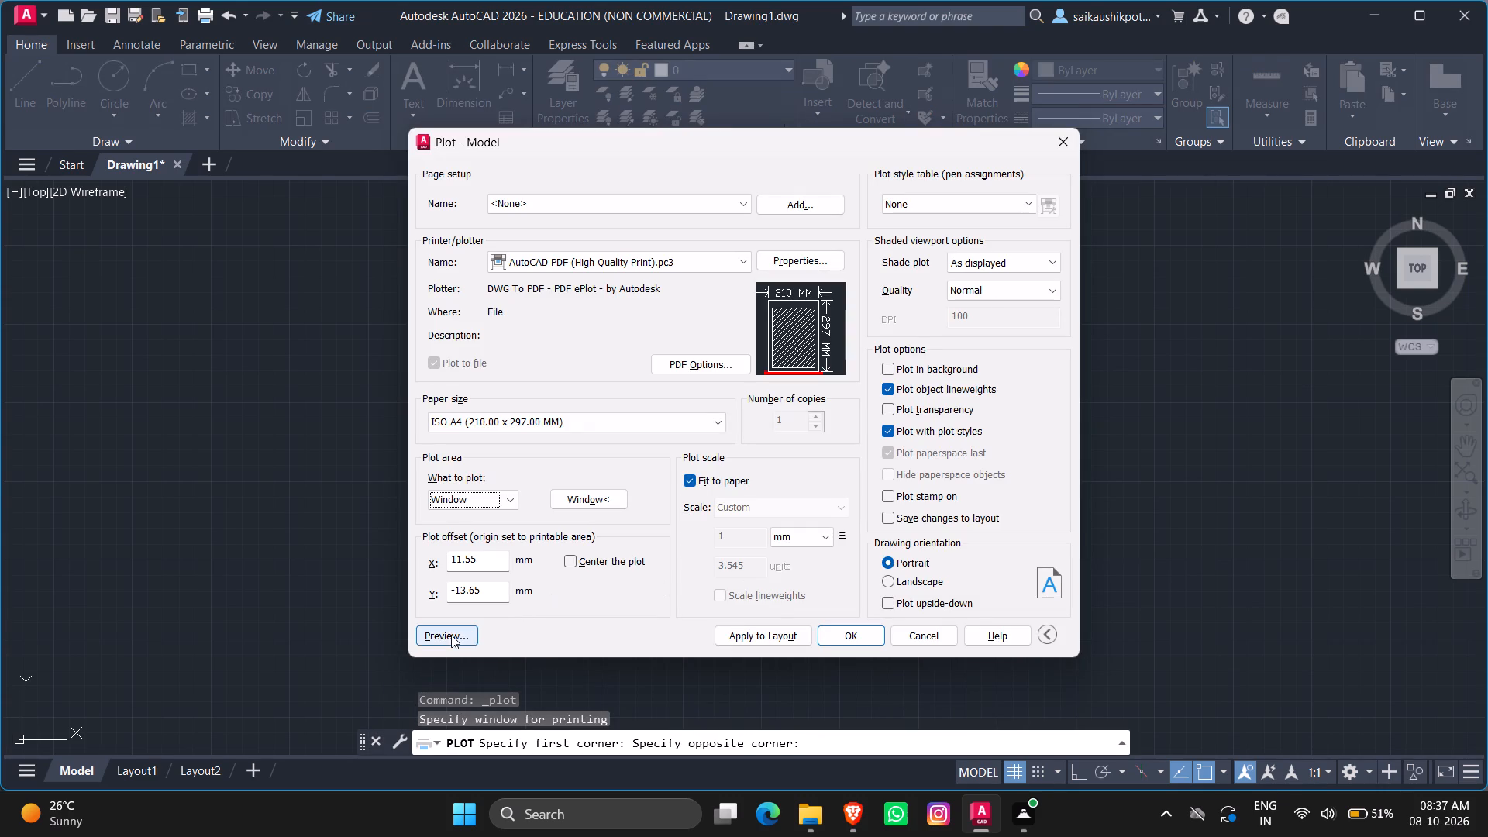
{"action": "left_click", "coordinate": [572, 561]}
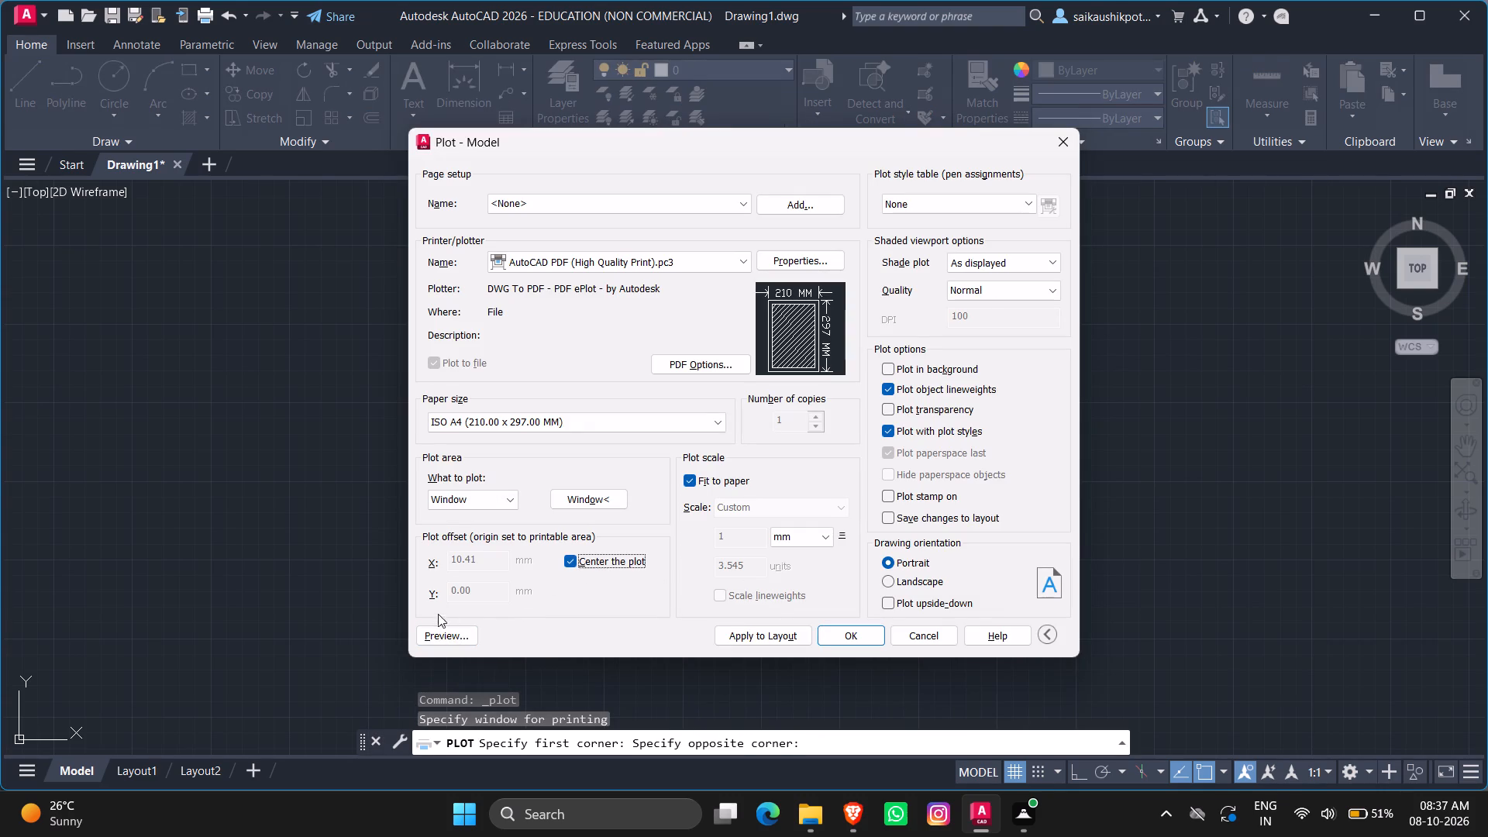
Preview how the floor plan sits on the plotted sheet.
{"action": "left_click", "coordinate": [447, 633]}
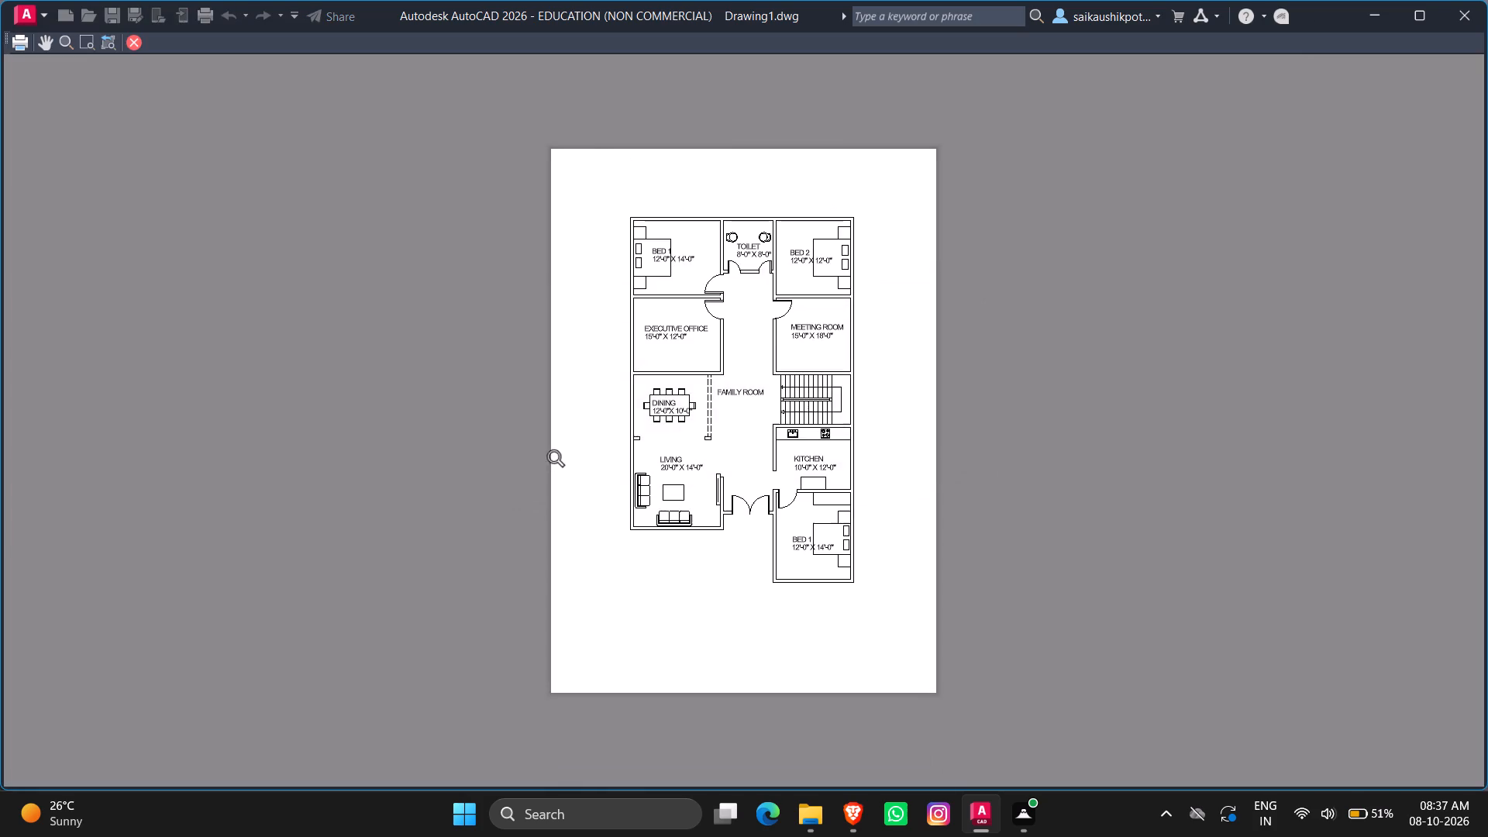
{"action": "scroll", "coordinate": [699, 483], "scroll_direction": "up", "scroll_amount": 2}
{"action": "scroll", "coordinate": [695, 555], "scroll_direction": "down", "scroll_amount": 2}
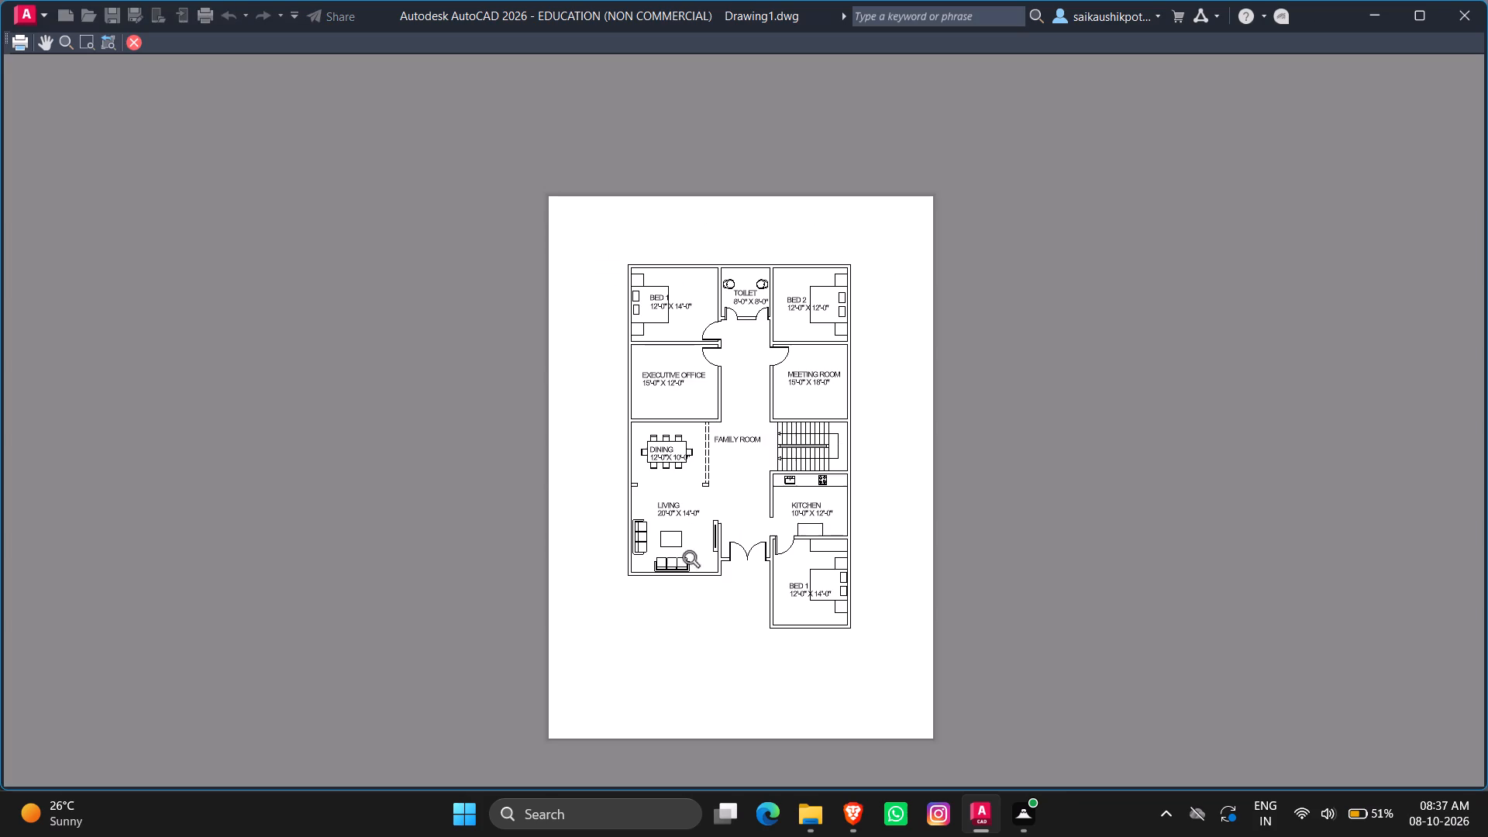
Plot the previewed sheet to a PDF named 3 BHK VILLA in Documents, copying that file name, and close the PDF that opens.
{"action": "left_click", "coordinate": [19, 48]}
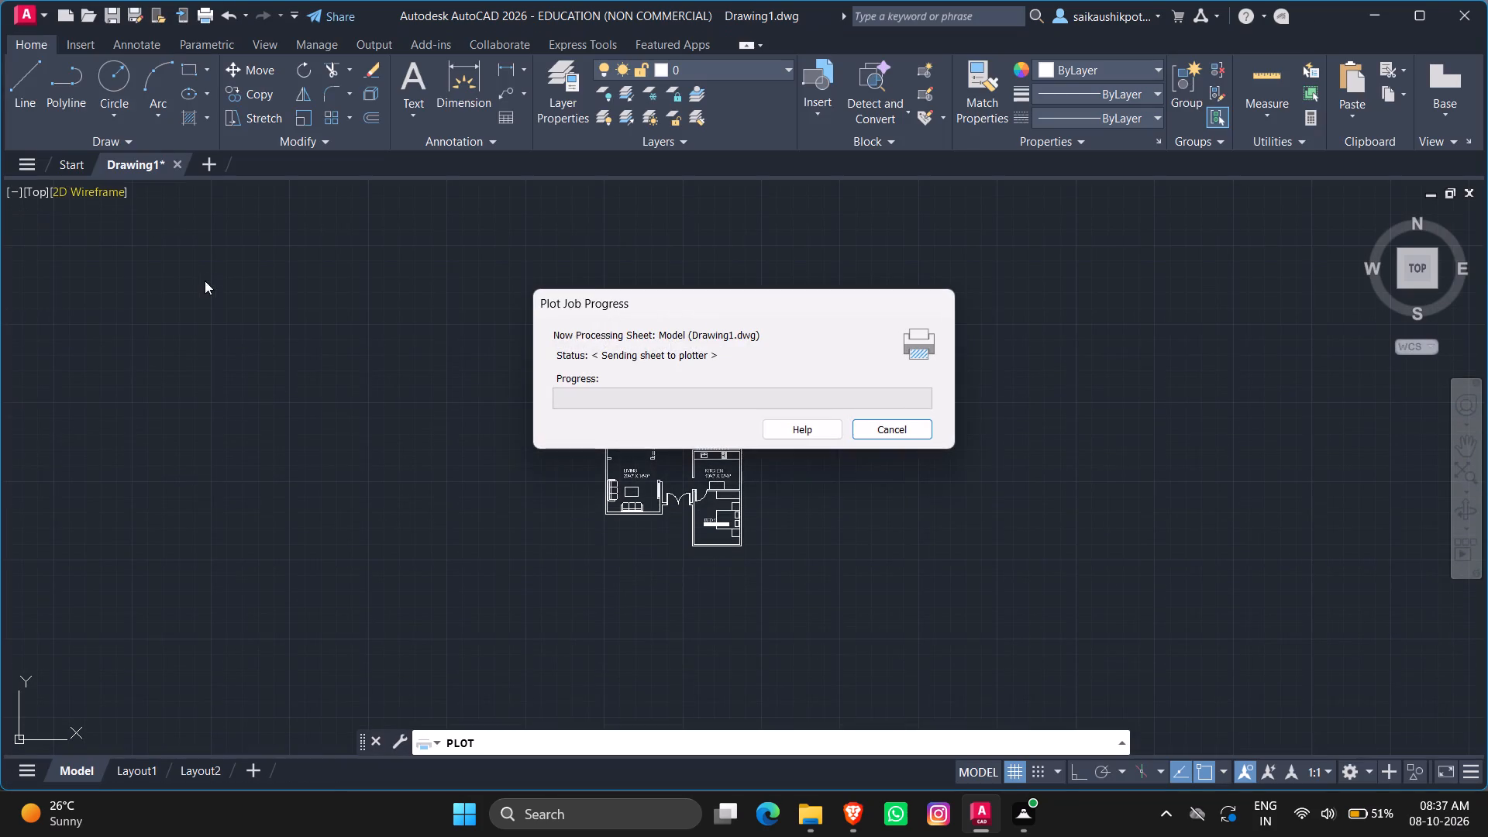
{"action": "key", "text": "BackSpace"}
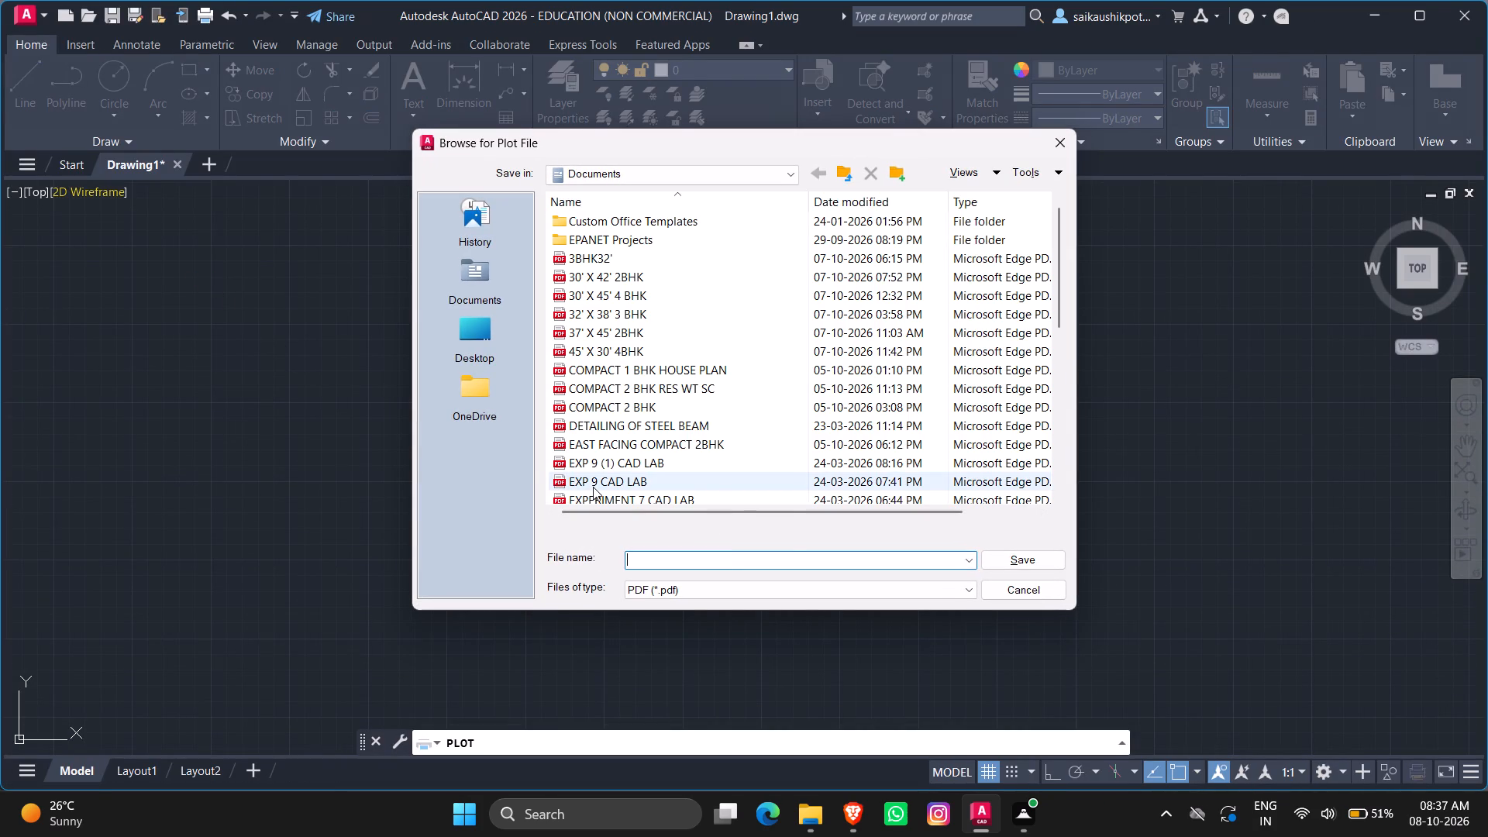
{"action": "key", "text": "3"}
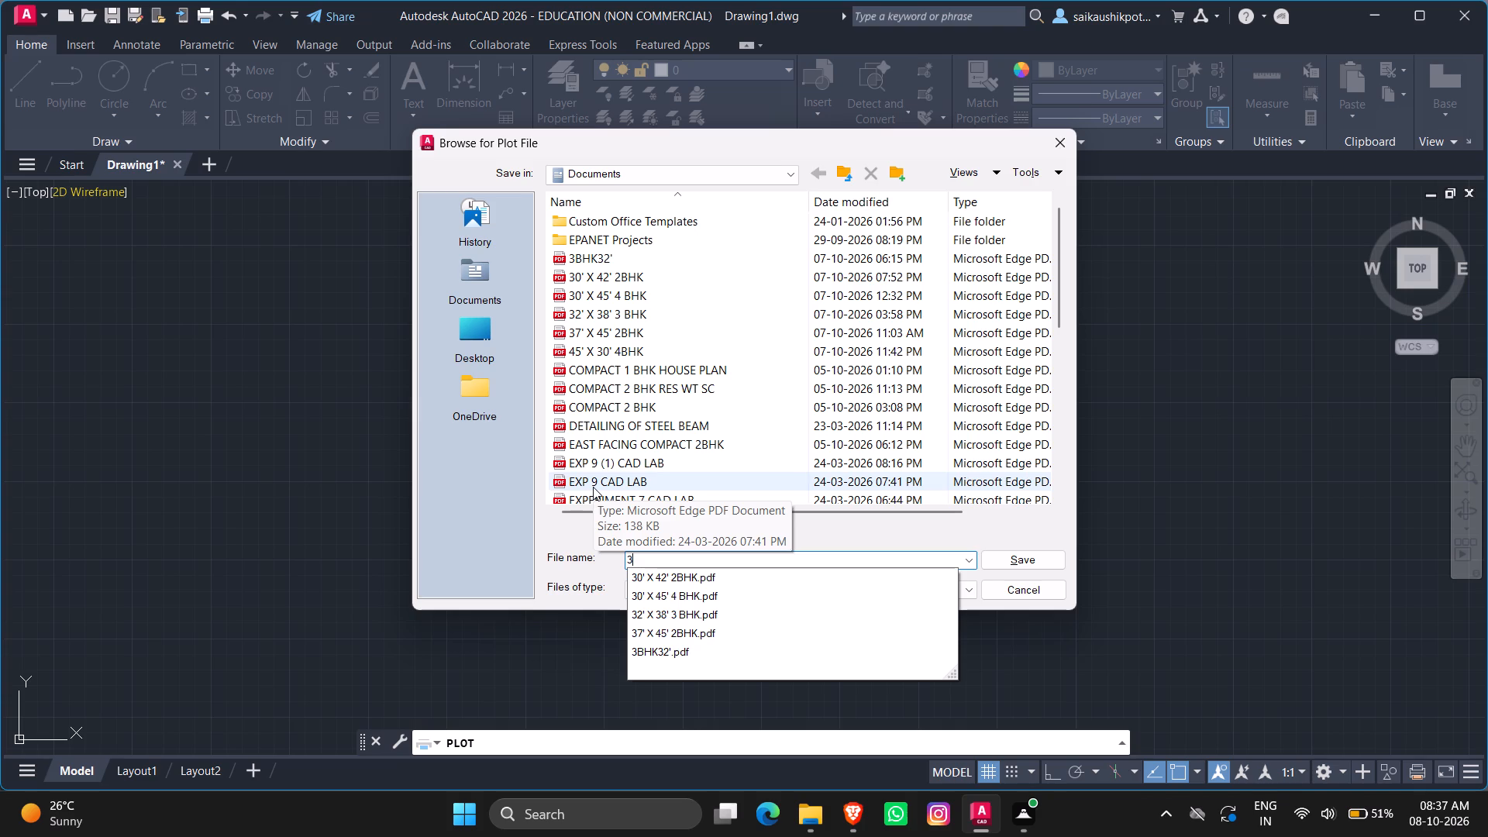
{"action": "type", "text": "BH"}
{"action": "key", "text": "BackSpace"}
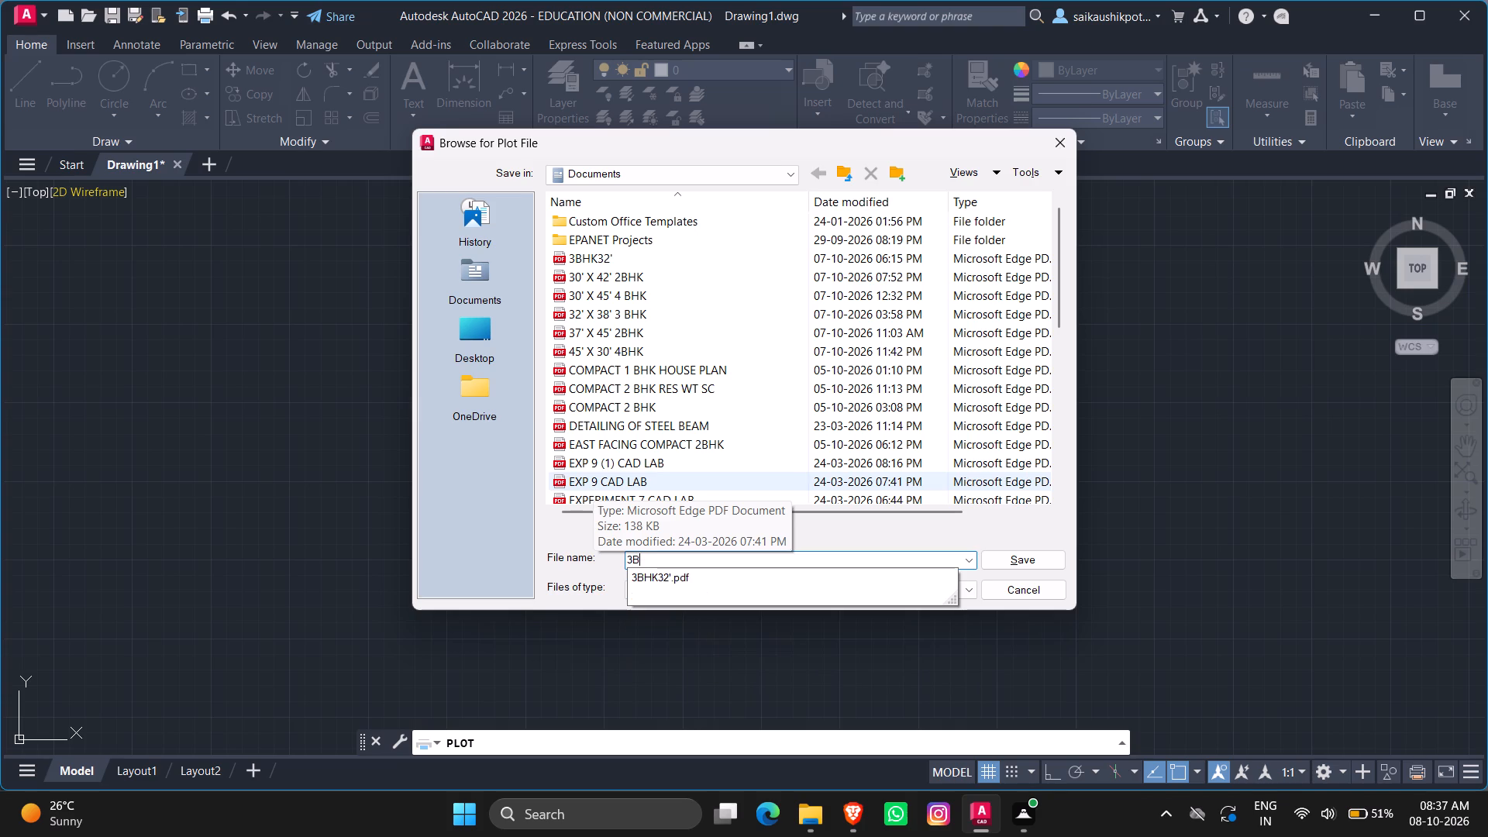
{"action": "key", "text": "BackSpace"}
{"action": "key", "text": "space"}
{"action": "type", "text": "BHK VILLA"}
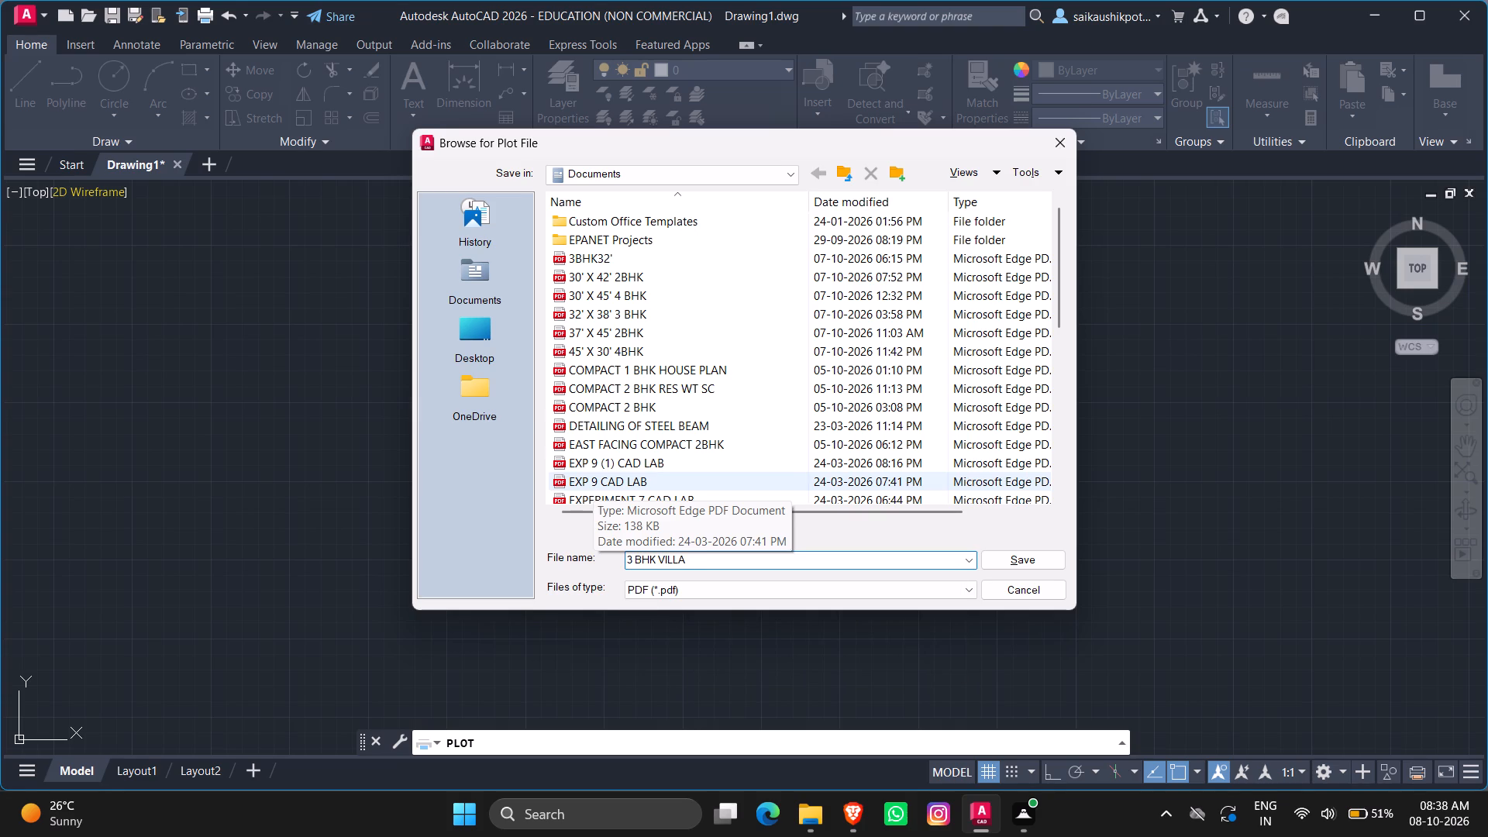
{"action": "key", "text": "shift+Left"}
{"action": "key", "text": "shift+Left"}
{"action": "key", "text": "shift+Left"}
{"action": "key", "text": "shift+Left"}
{"action": "key", "text": "shift+Left"}
{"action": "key", "text": "shift+Left"}
{"action": "key", "text": "shift+Left"}
{"action": "key", "text": "shift+Left"}
{"action": "key", "text": "shift+Left"}
{"action": "key", "text": "shift+Left"}
{"action": "key", "text": "shift+Left"}
{"action": "key", "text": "shift+Left"}
{"action": "key", "text": "shift+Left"}
{"action": "key", "text": "shift+Left"}
{"action": "key", "text": "shift+Left"}
{"action": "key", "text": "shift+Left"}
{"action": "key", "text": "shift+Left"}
{"action": "key", "text": "shift+Left"}
{"action": "key", "text": "shift+Left"}
{"action": "key", "text": "ctrl+c"}
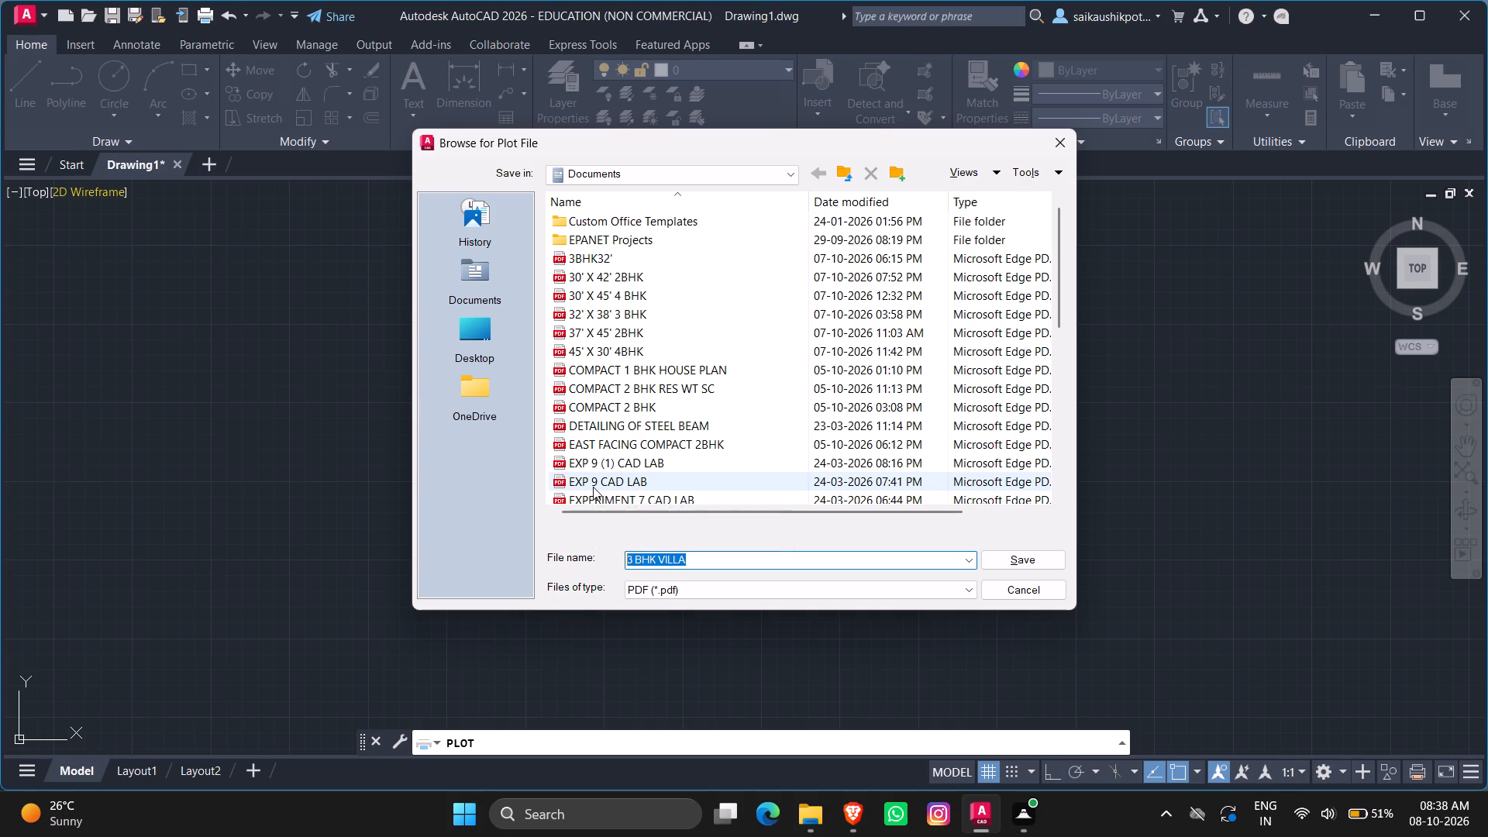
{"action": "key", "text": "Return"}
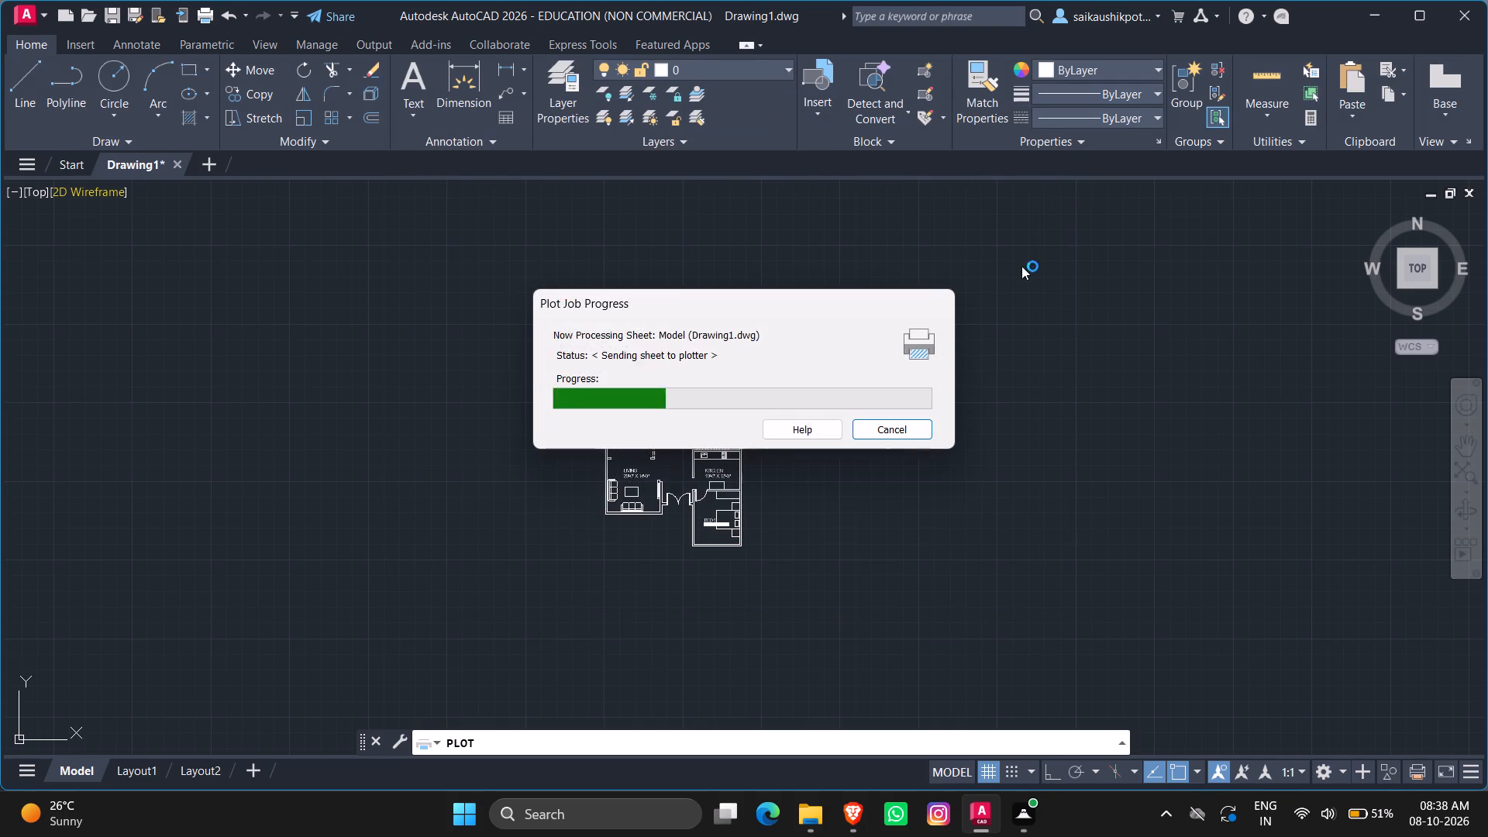
{"action": "left_click", "coordinate": [1455, 12]}
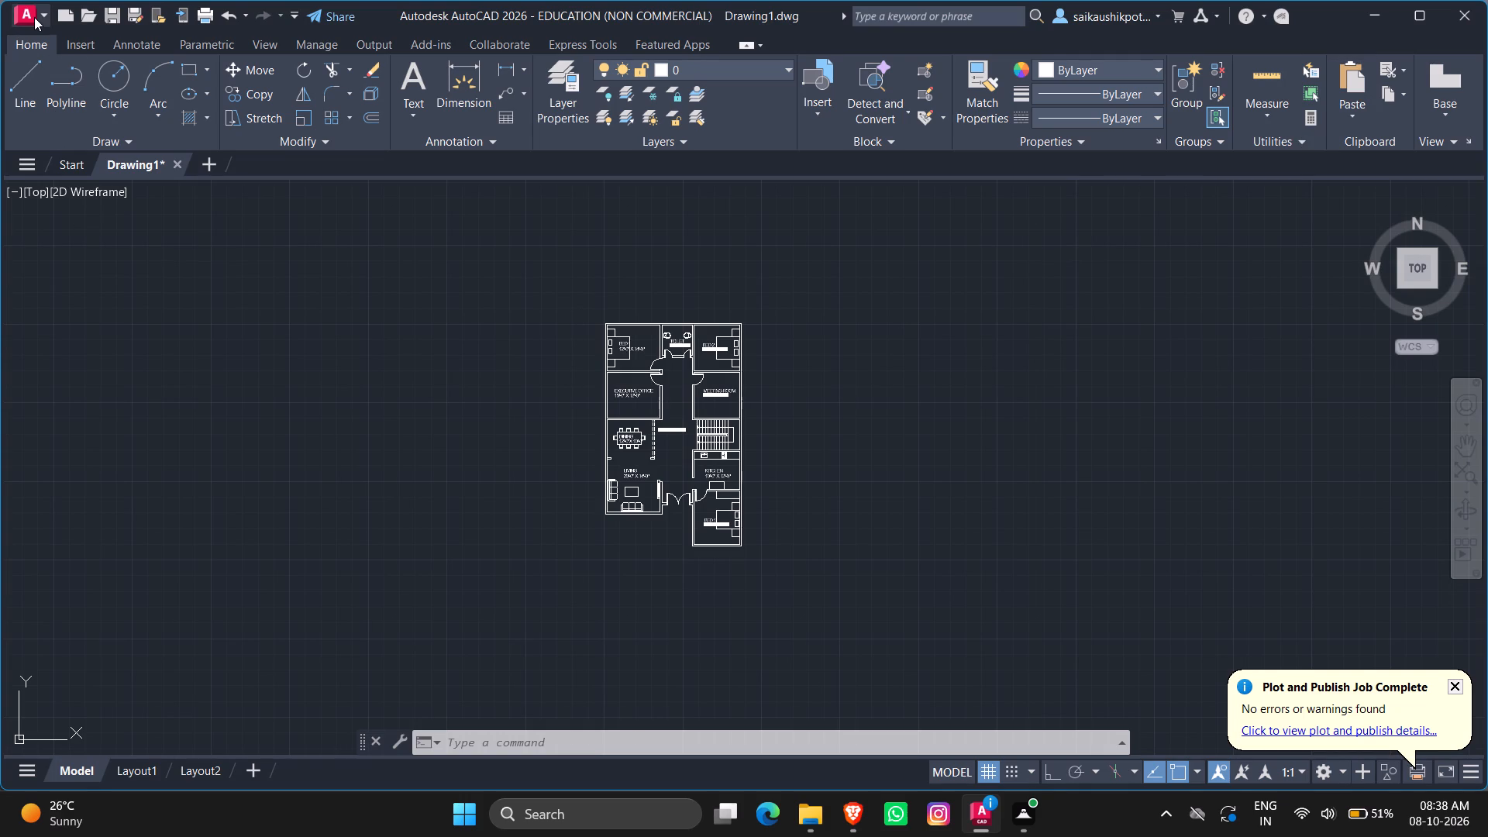
Save the drawing in Documents as 3 BHK VILLA in AutoCAD 2018 Drawing format, reusing the copied name.
{"action": "key", "text": "ctrl+s"}
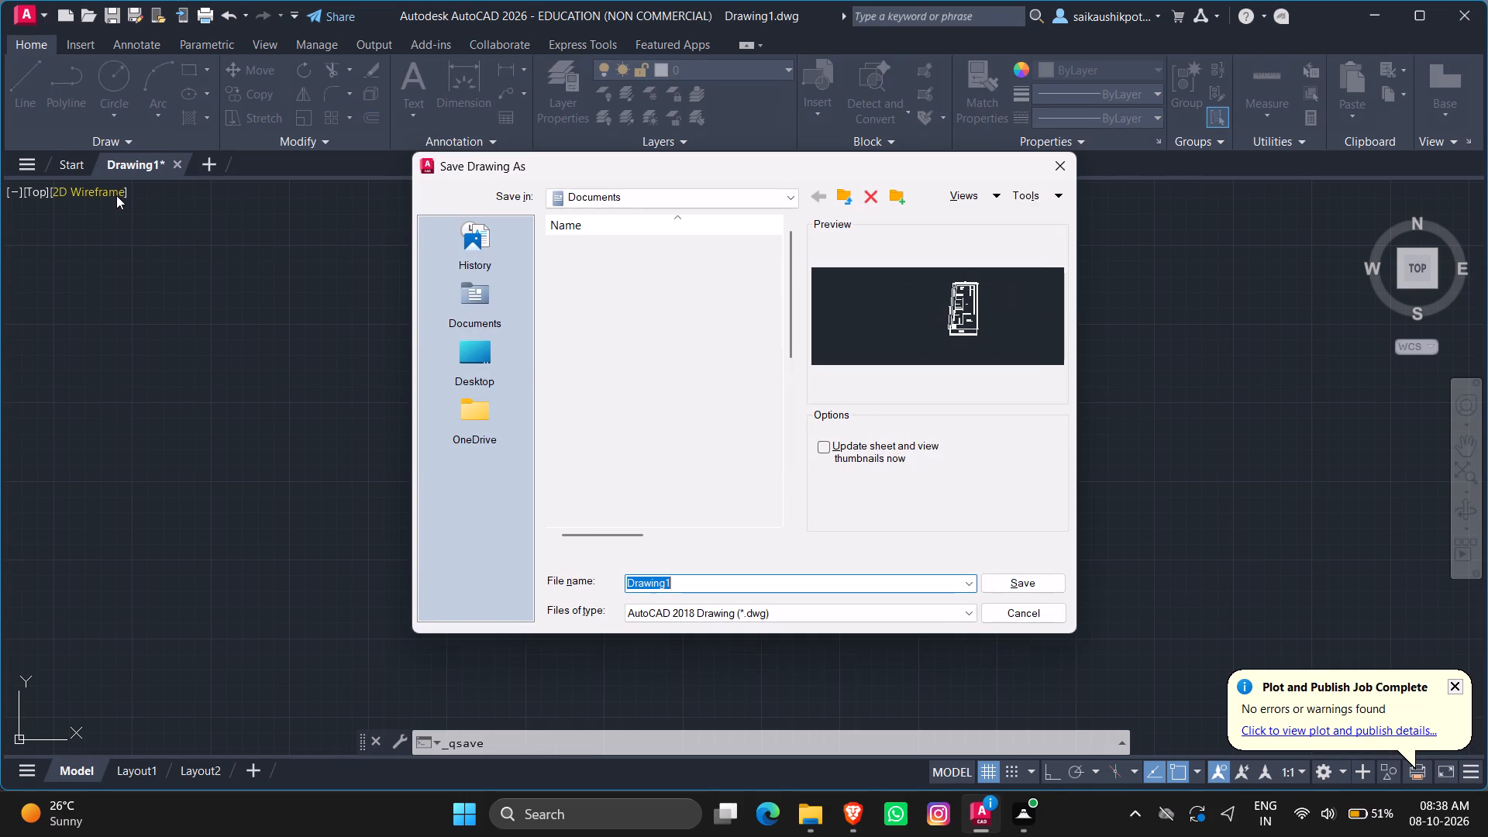
{"action": "key", "text": "ctrl+v"}
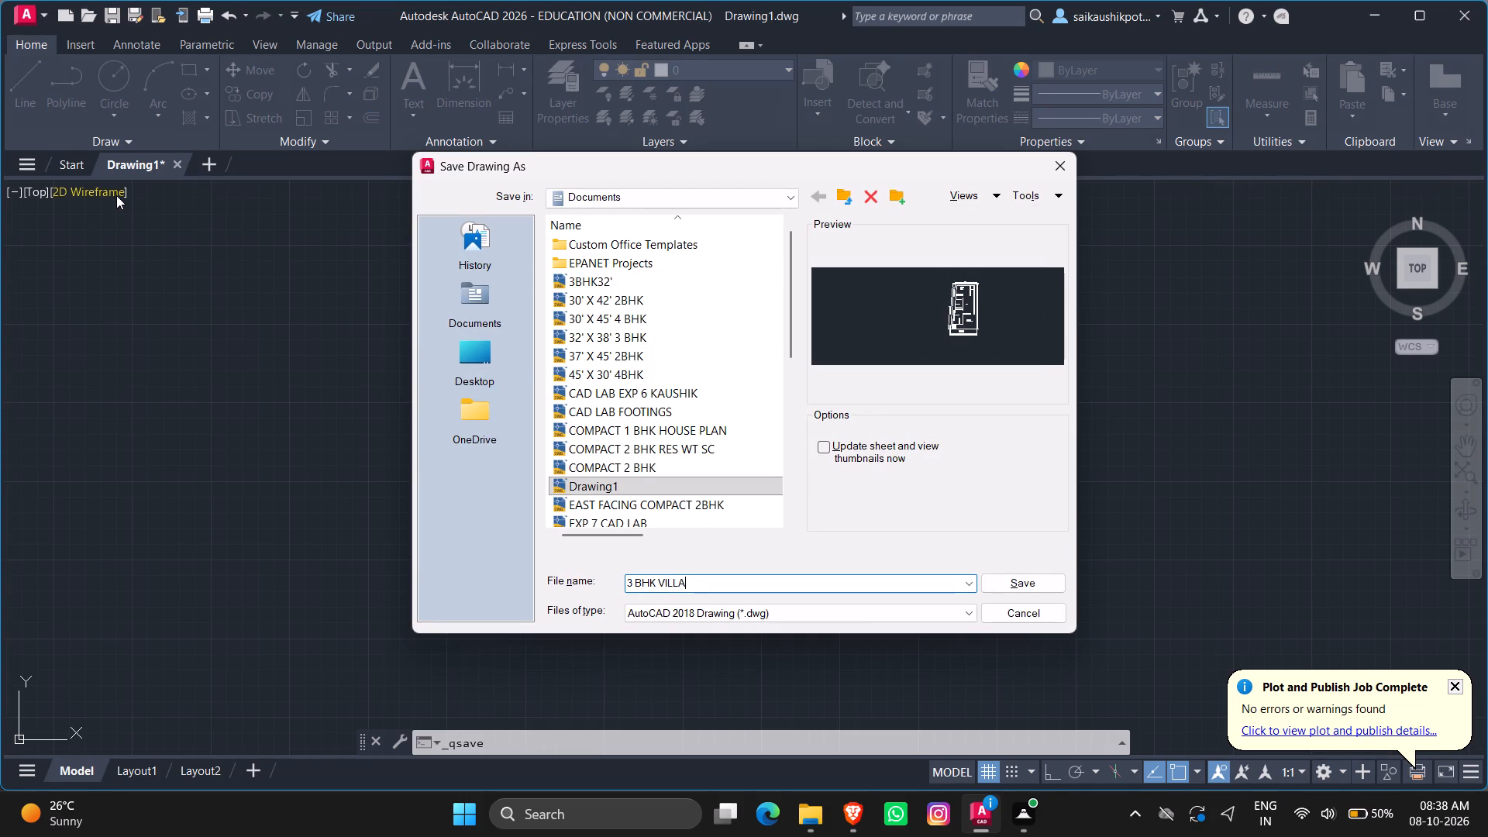
{"action": "key", "text": "Return"}
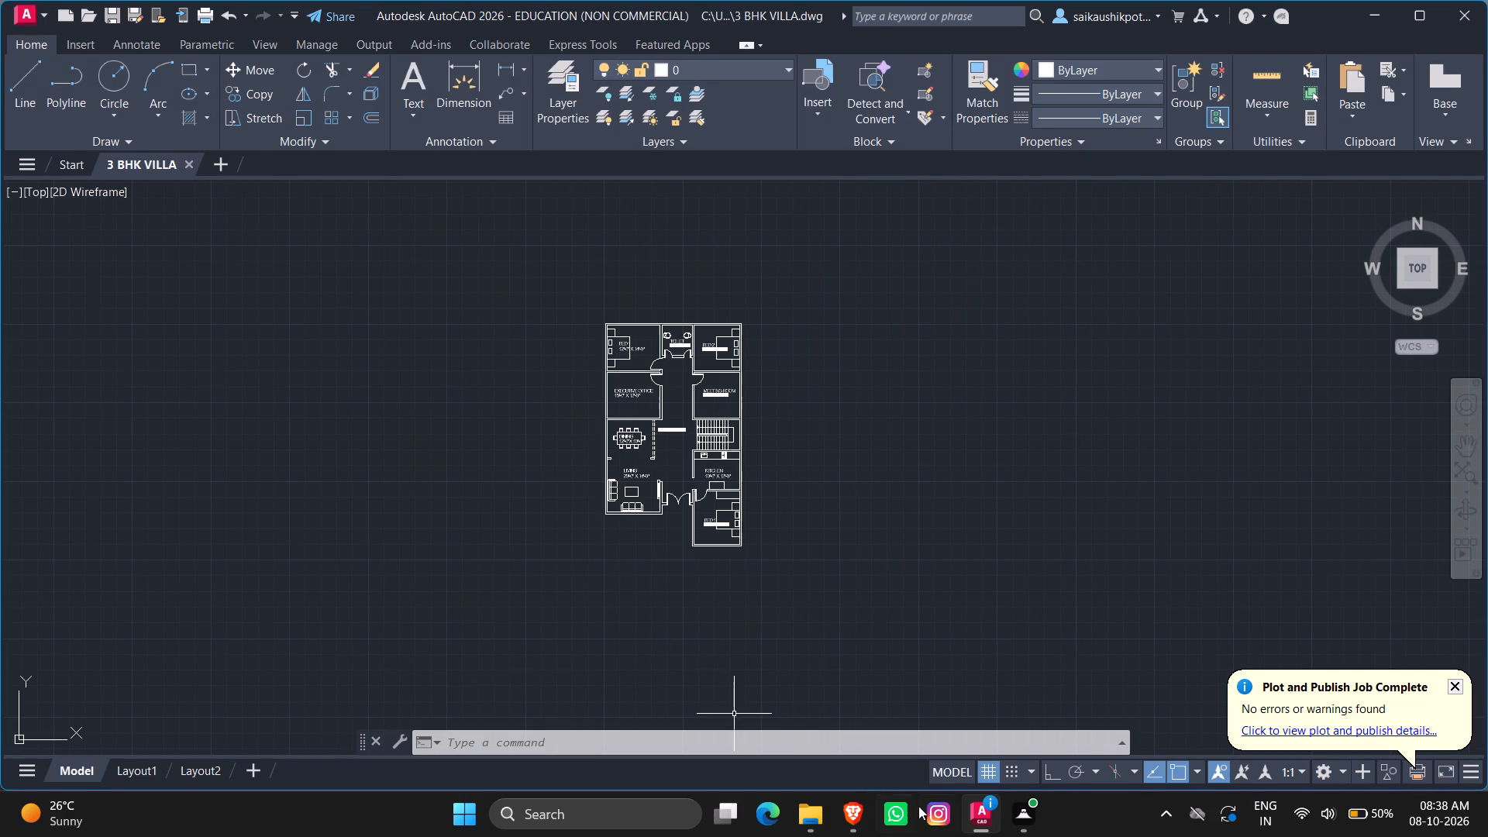